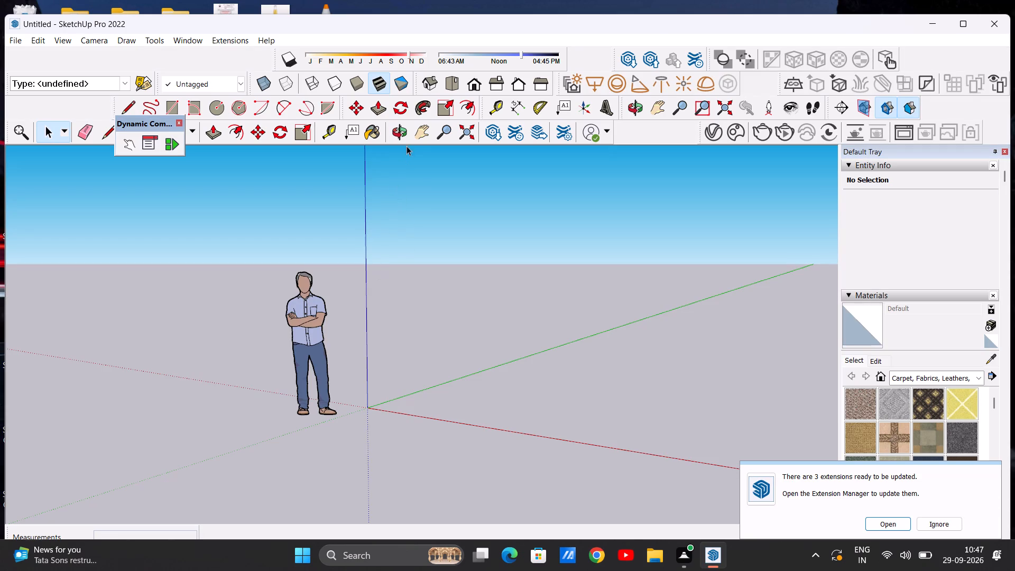
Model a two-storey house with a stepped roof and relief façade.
Switch to the top view and draw a rectangle about 27' 11" by 15' 8" near the origin.
click(424, 131)
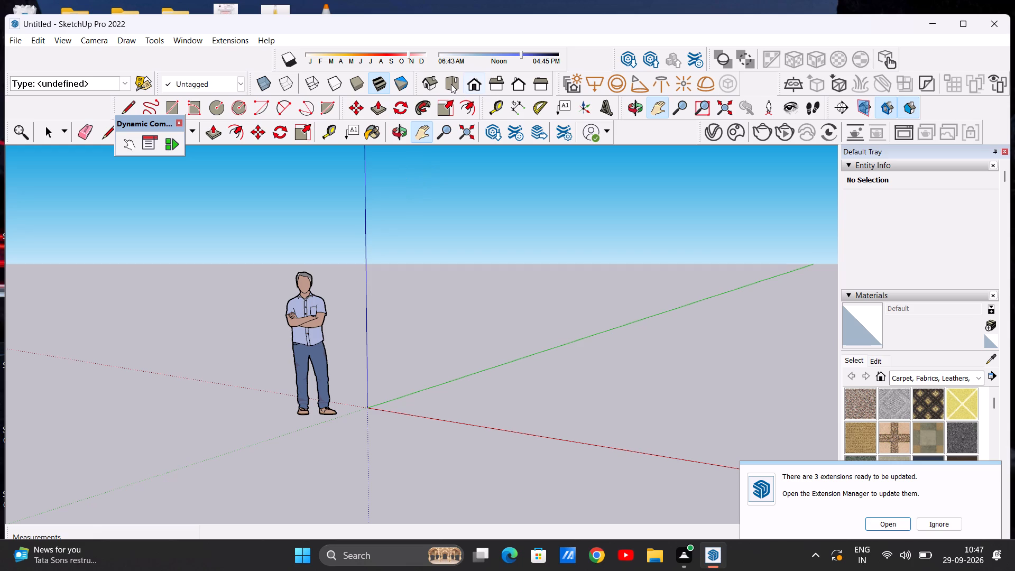
click(451, 84)
drag(451, 284, 376, 338)
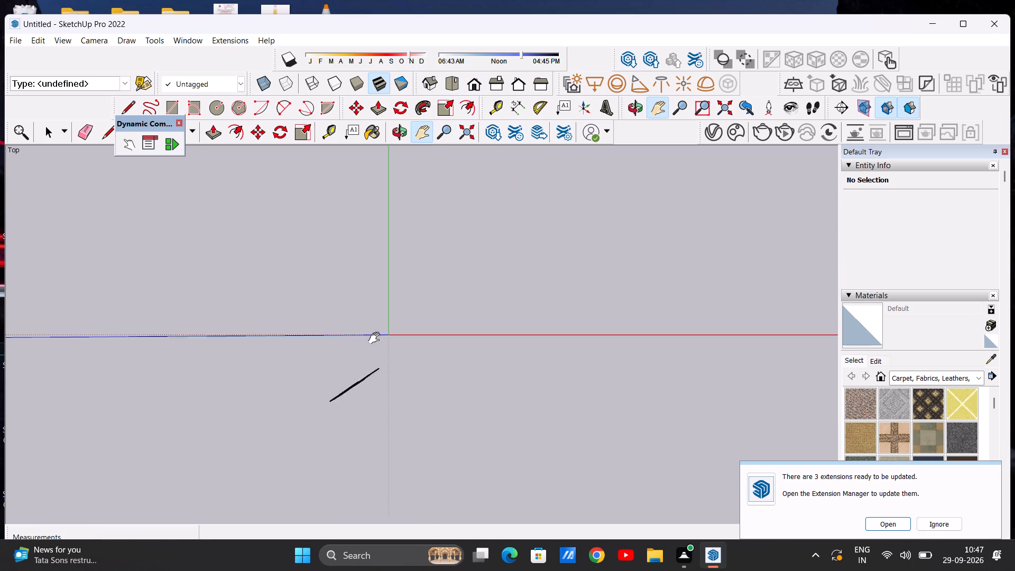
drag(376, 338, 21, 505)
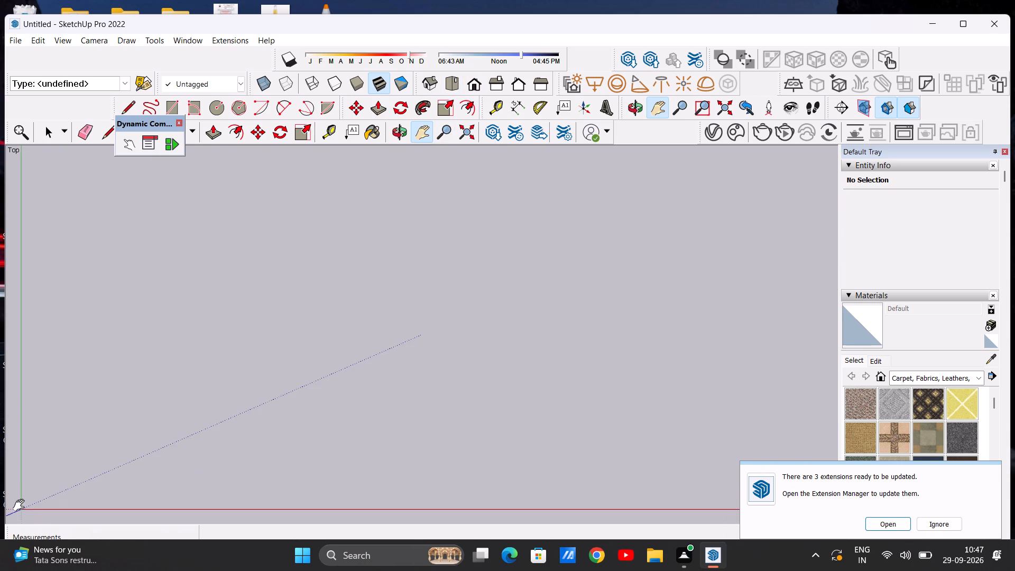
drag(21, 505, 20, 512)
key(space)
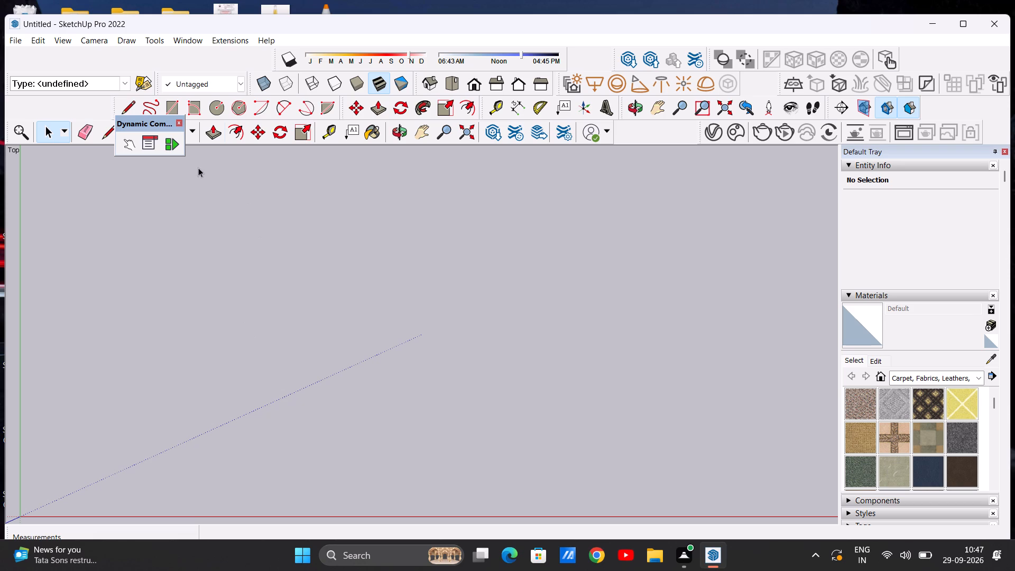
click(176, 108)
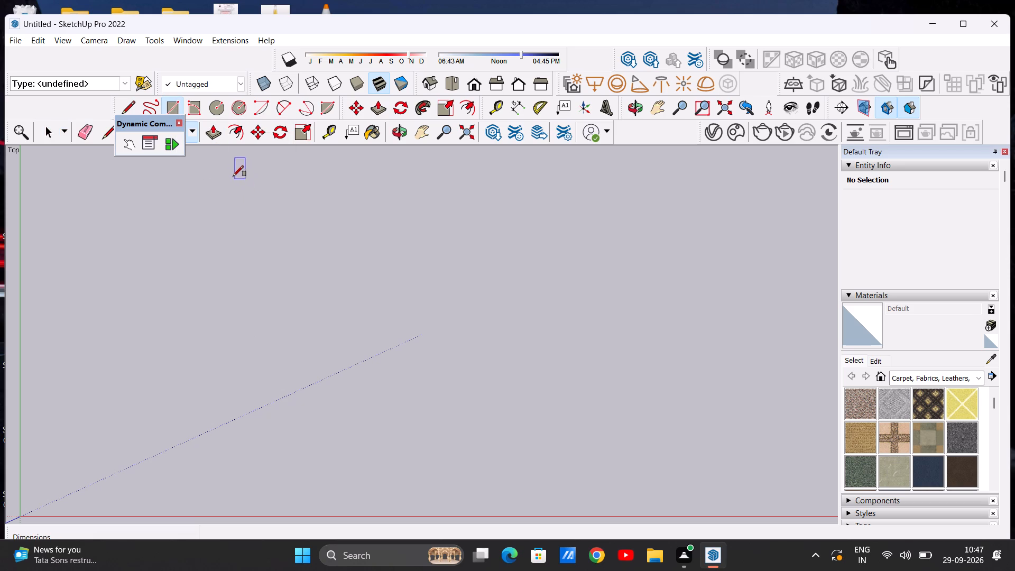
click(218, 158)
click(819, 495)
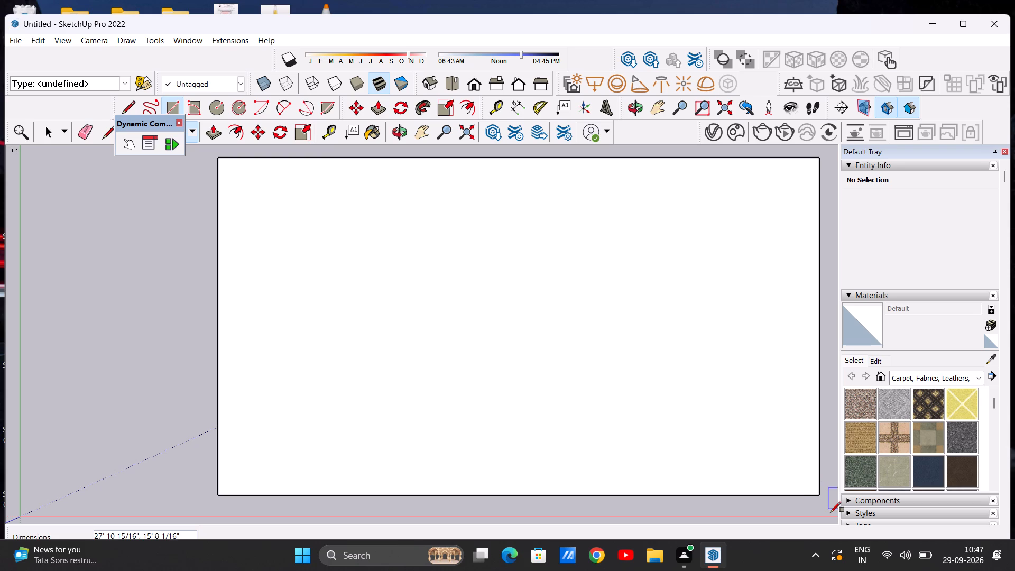
key(space)
Move the whole rectangle diagonally away from the origin, farther along the positive red and green axes.
scroll(142, 244, down, 8)
scroll(215, 273, down, 5)
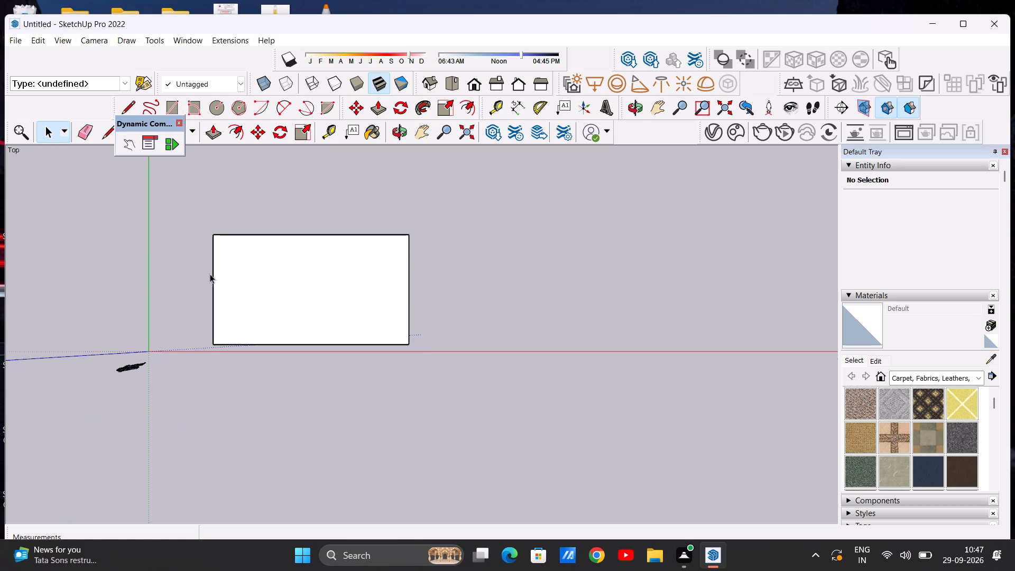
scroll(246, 283, down, 16)
scroll(362, 242, up, 7)
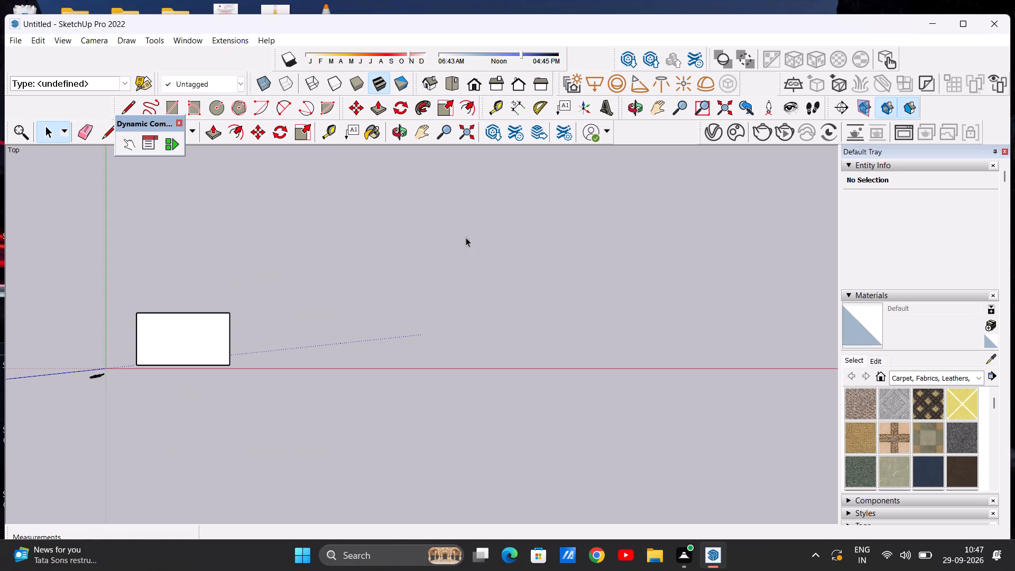
click(417, 133)
drag(105, 371, 68, 497)
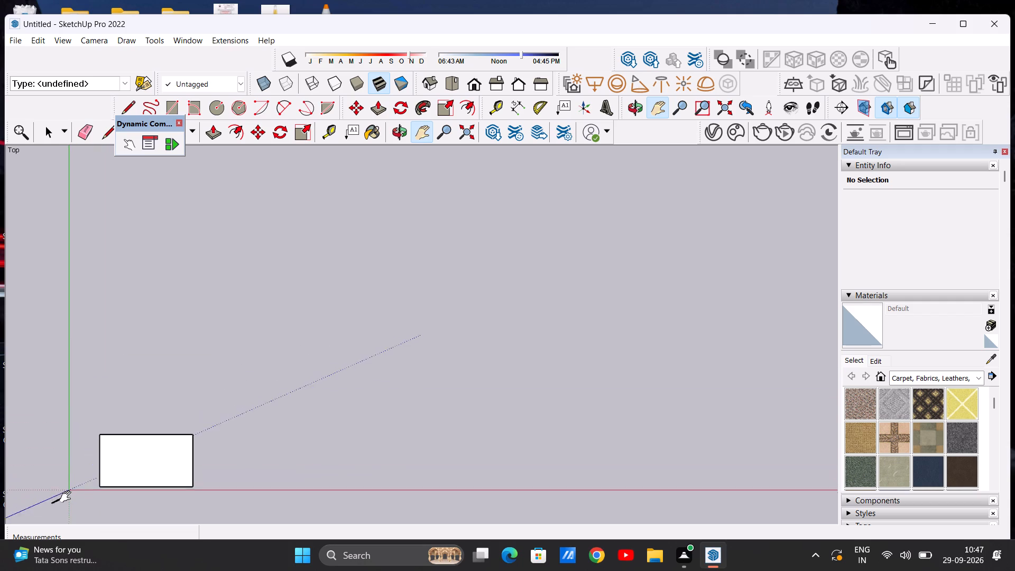
drag(68, 497, 64, 506)
key(space)
double_click(141, 462)
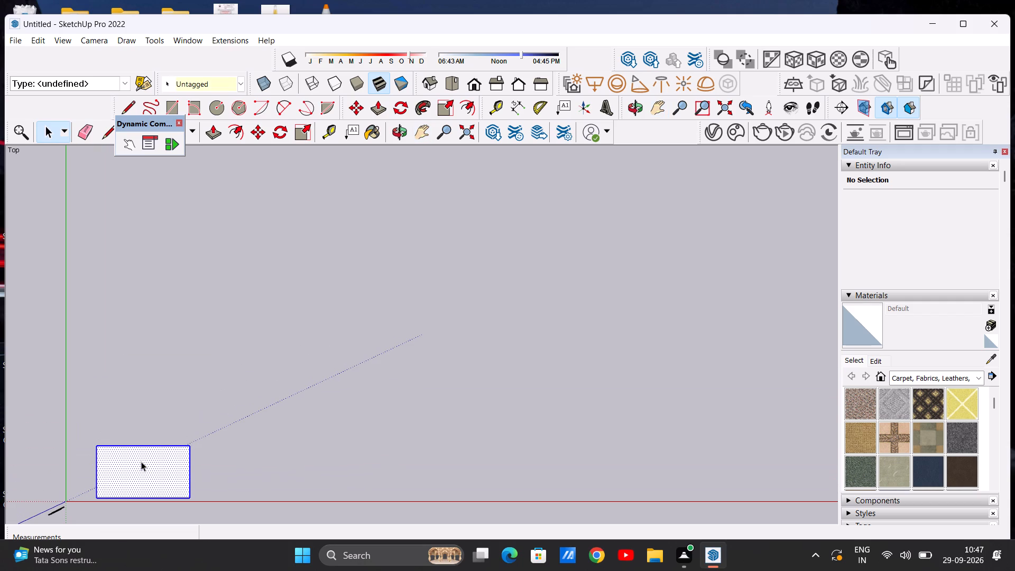
click(256, 134)
click(189, 448)
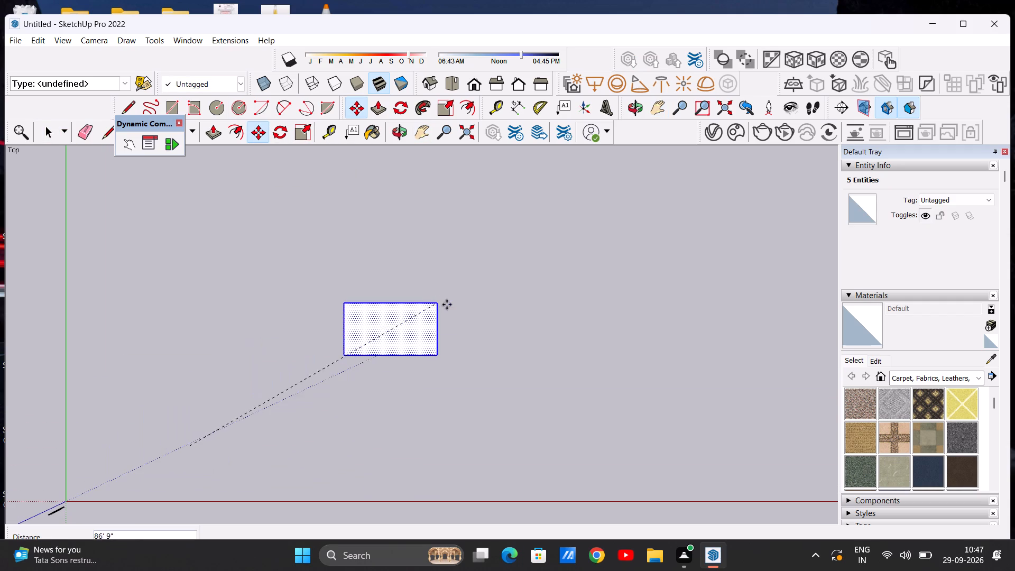
click(454, 333)
key(space)
click(546, 353)
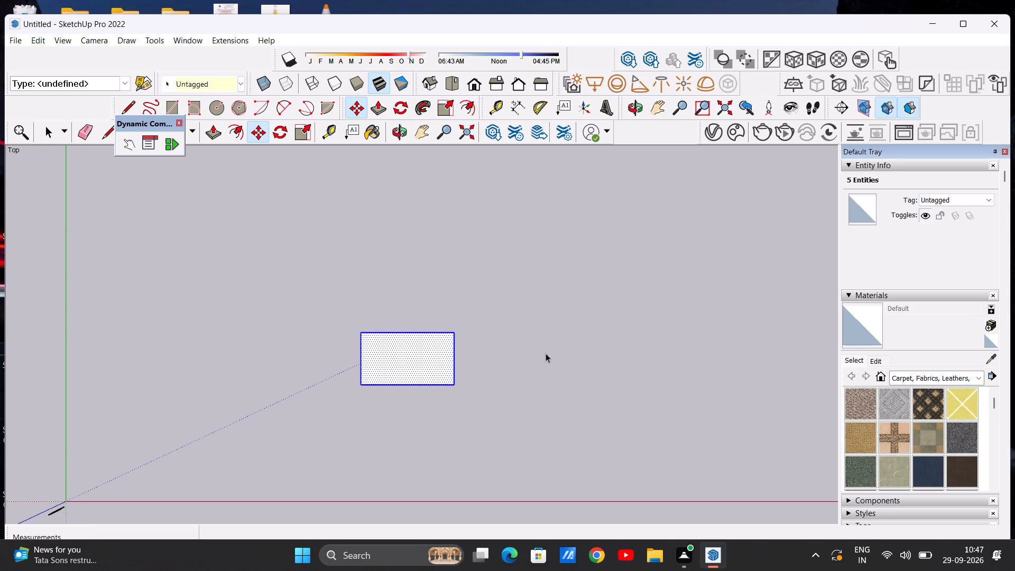
Draw a rectangle about 12' 8" deep against the first rectangle's upper edge, matching its full width.
scroll(414, 366, up, 6)
scroll(420, 298, down, 11)
scroll(428, 369, up, 7)
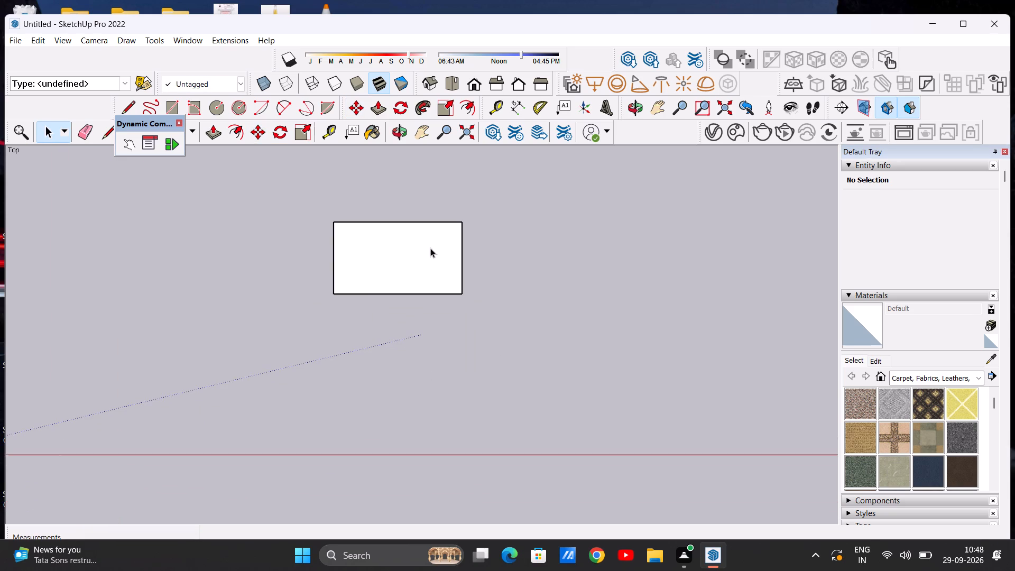
scroll(422, 189, up, 6)
scroll(412, 251, down, 11)
scroll(449, 244, up, 6)
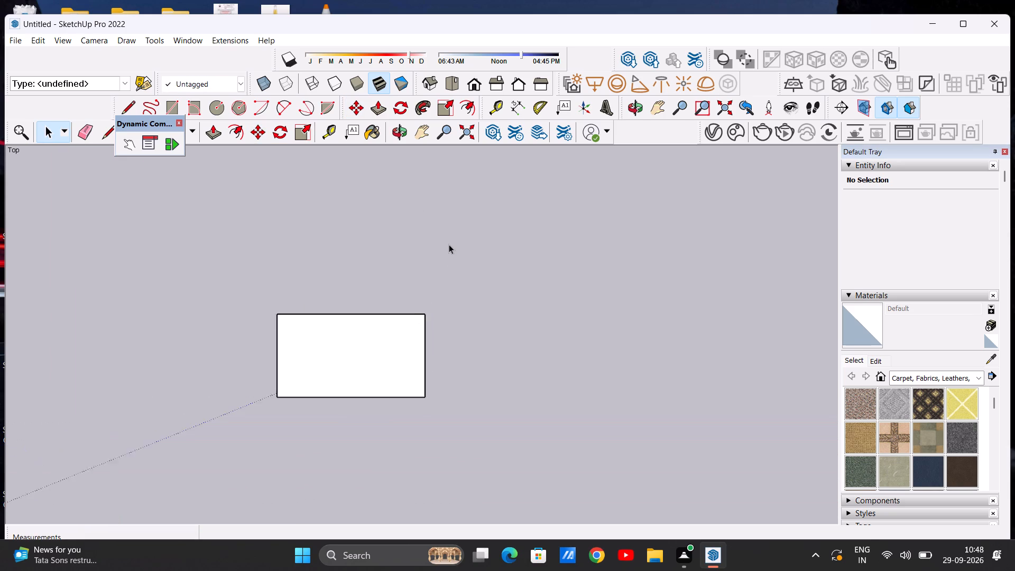
scroll(449, 244, up, 2)
scroll(352, 329, down, 5)
scroll(196, 403, up, 5)
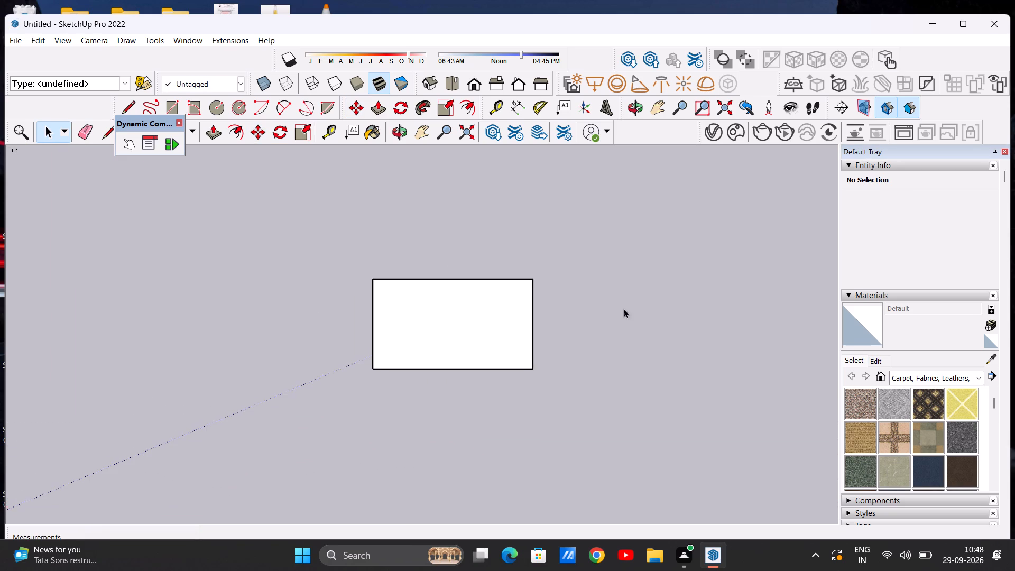
scroll(647, 293, up, 4)
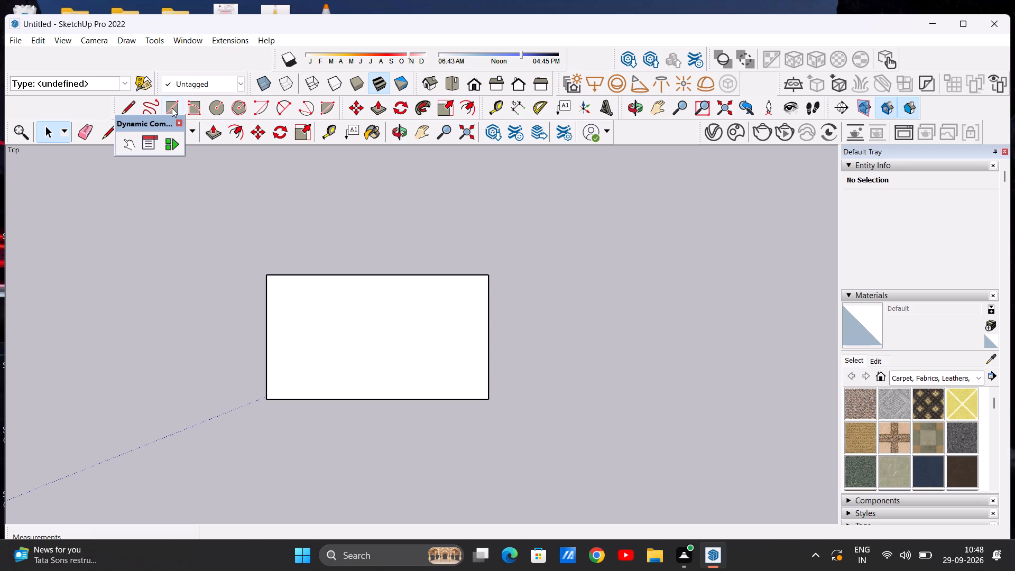
click(172, 108)
click(268, 277)
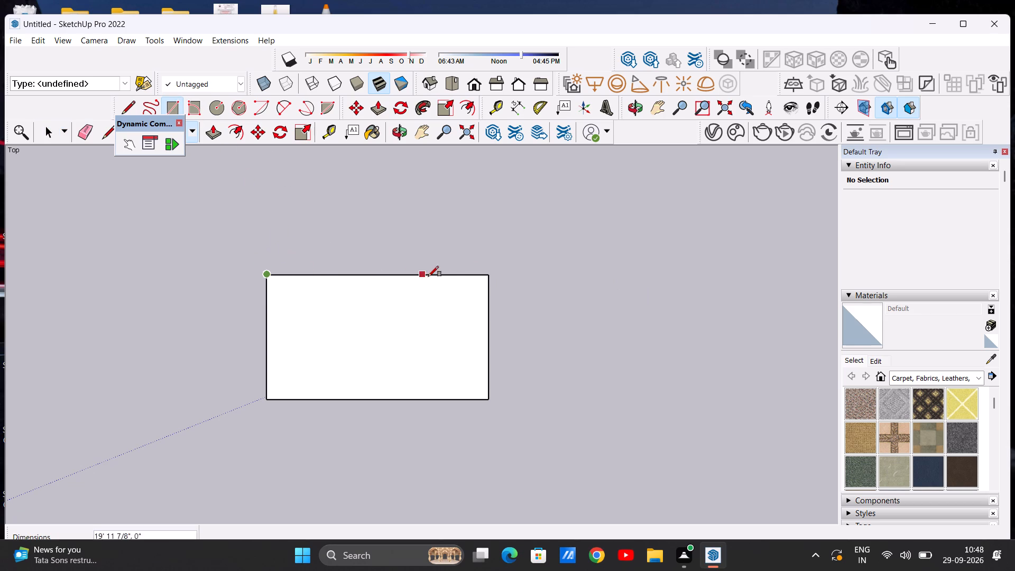
click(490, 275)
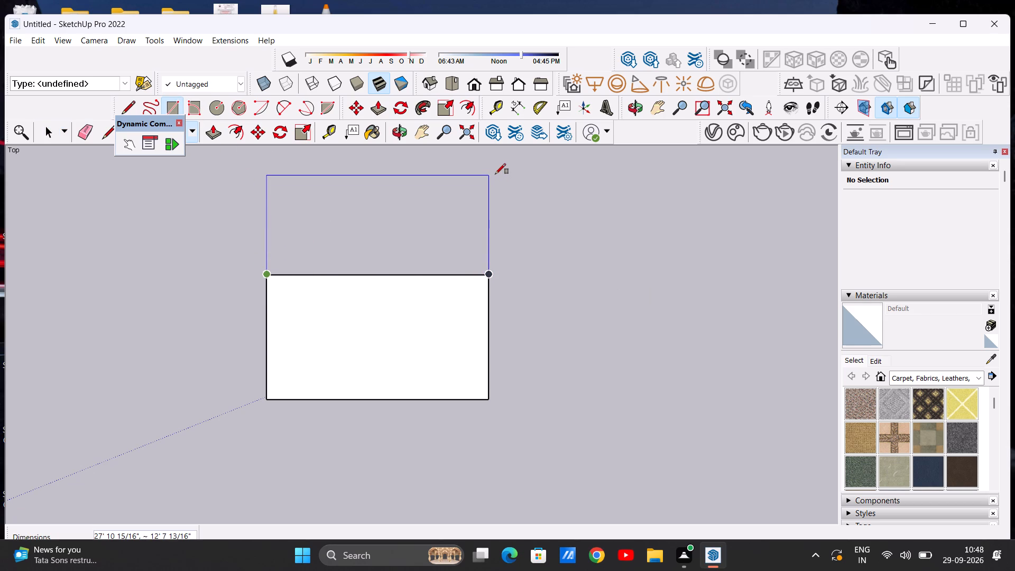
click(495, 174)
key(space)
Erase the shared horizontal edge between the two rectangles to merge them into one face.
scroll(321, 338, down, 5)
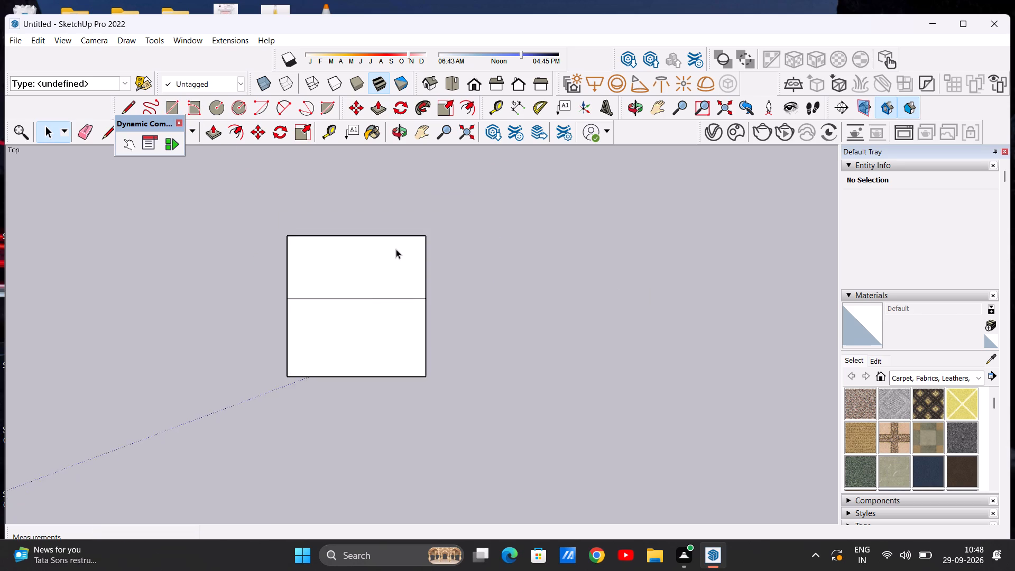
scroll(396, 249, up, 6)
scroll(553, 232, down, 5)
scroll(390, 354, up, 3)
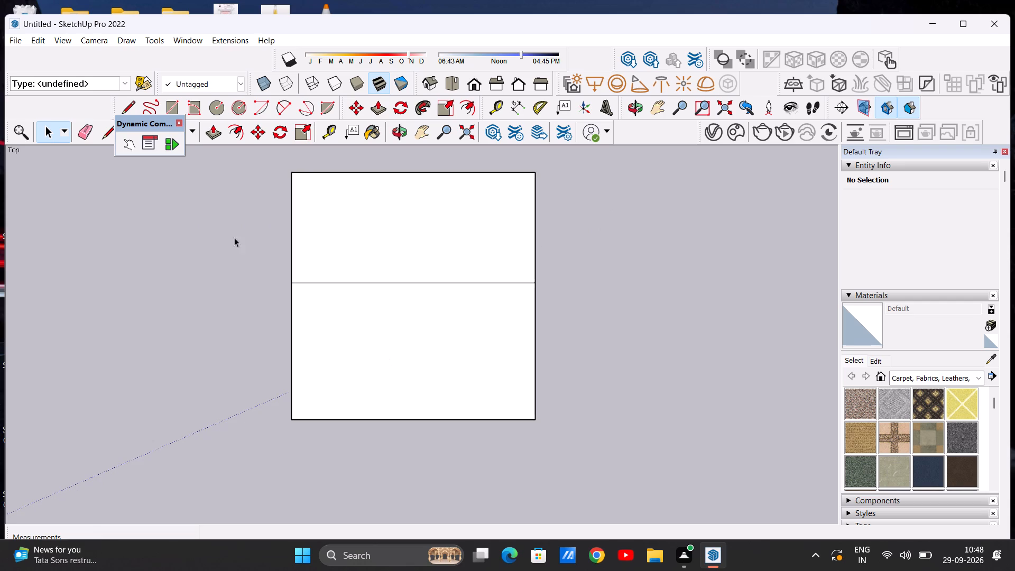
click(88, 130)
drag(446, 268, 445, 306)
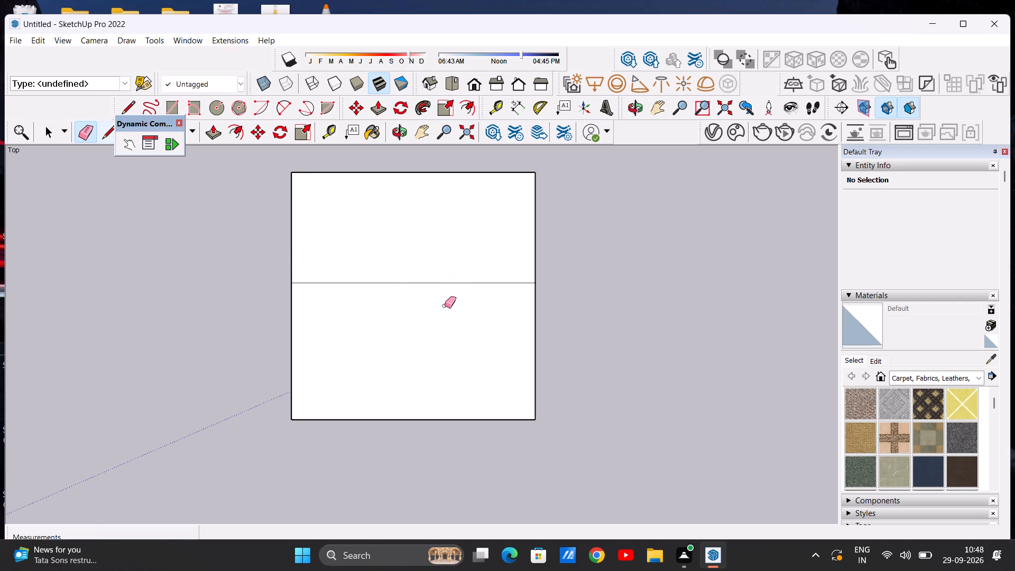
drag(433, 278, 430, 296)
key(space)
Draw a rectangle about 15' 7" wide against the merged face's right edge, matching its full height.
scroll(442, 301, down, 2)
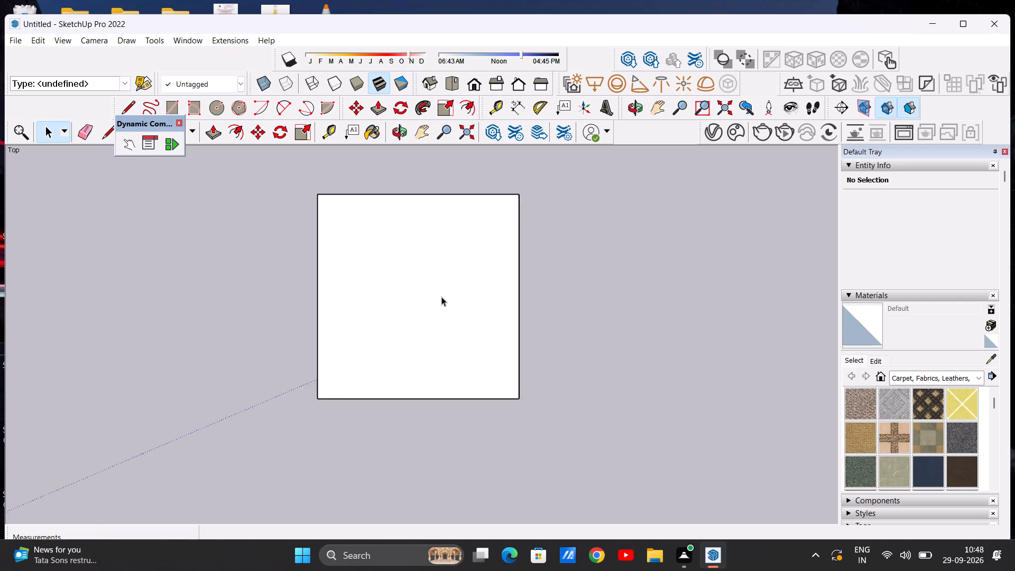
scroll(441, 297, down, 1)
scroll(456, 336, up, 2)
scroll(408, 300, down, 3)
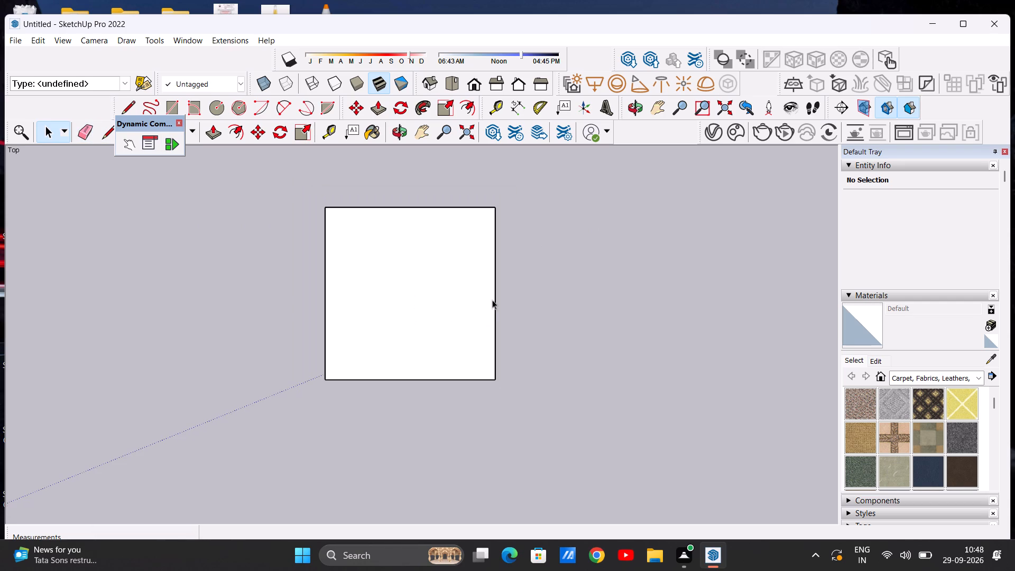
scroll(494, 306, up, 1)
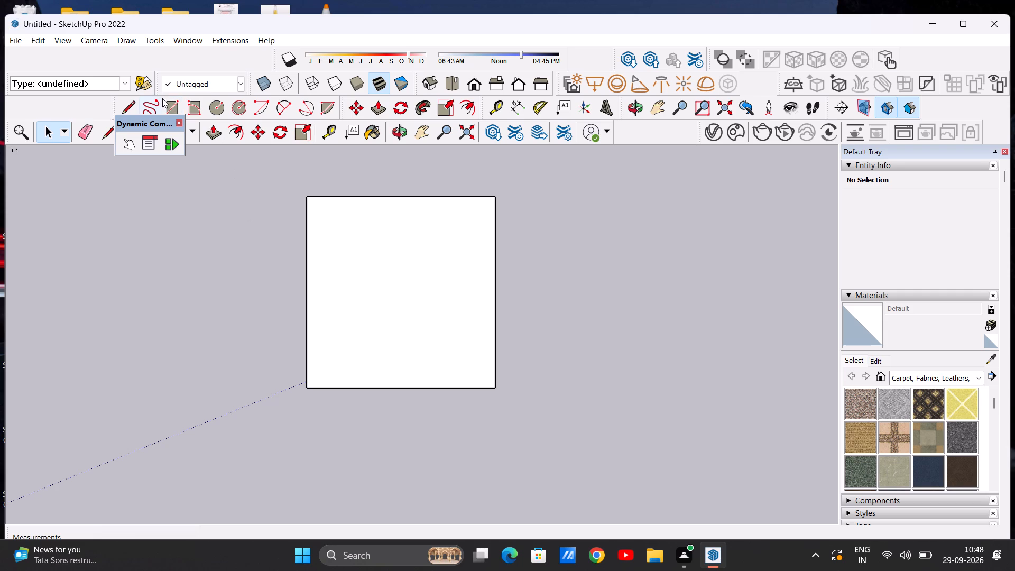
click(172, 105)
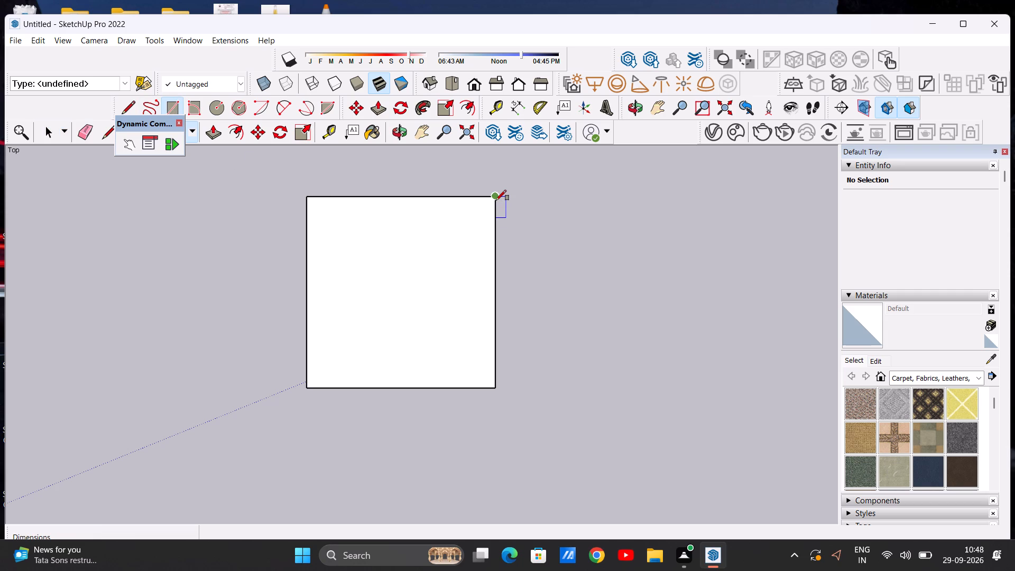
click(496, 200)
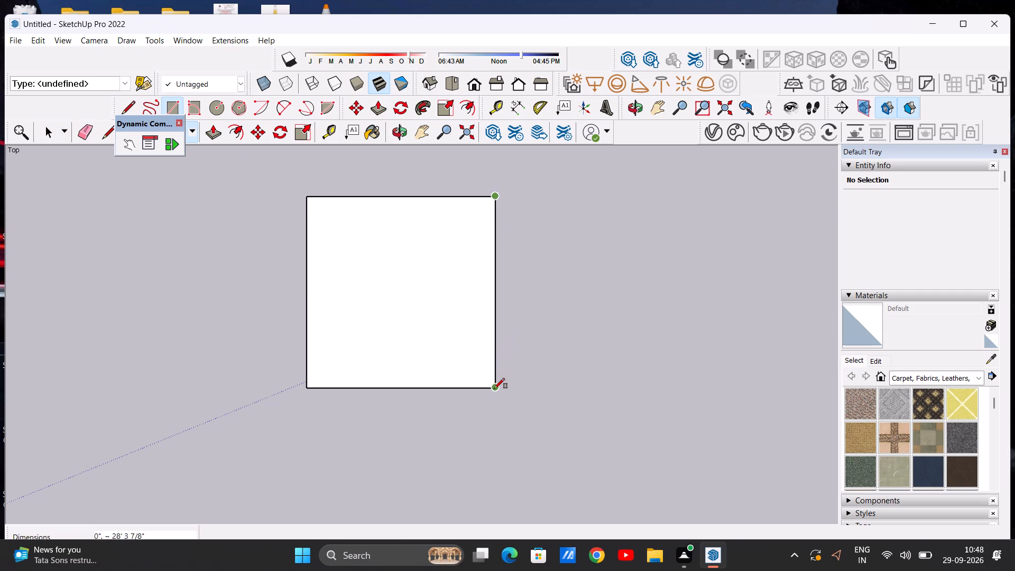
double_click(494, 389)
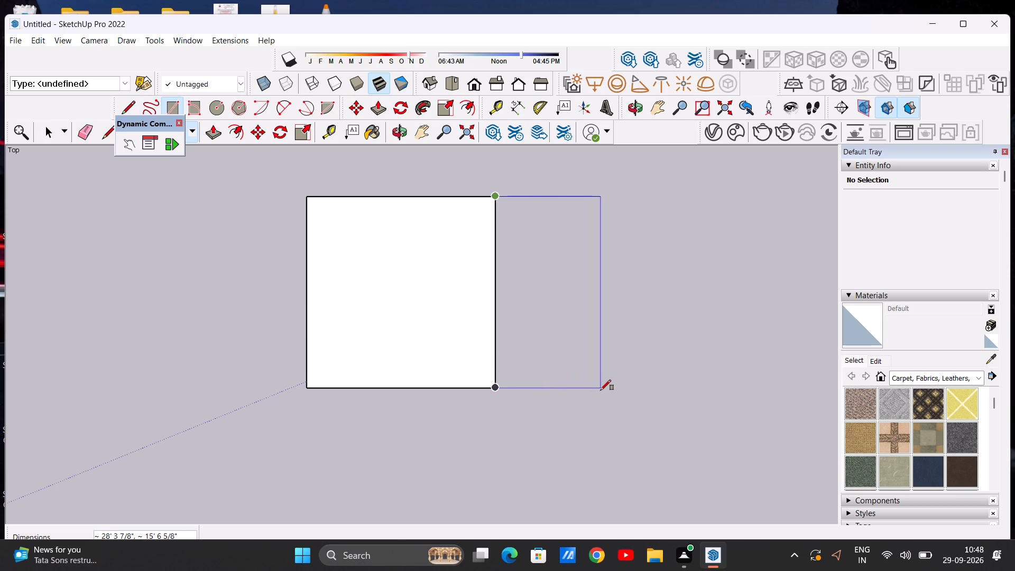
click(601, 390)
key(space)
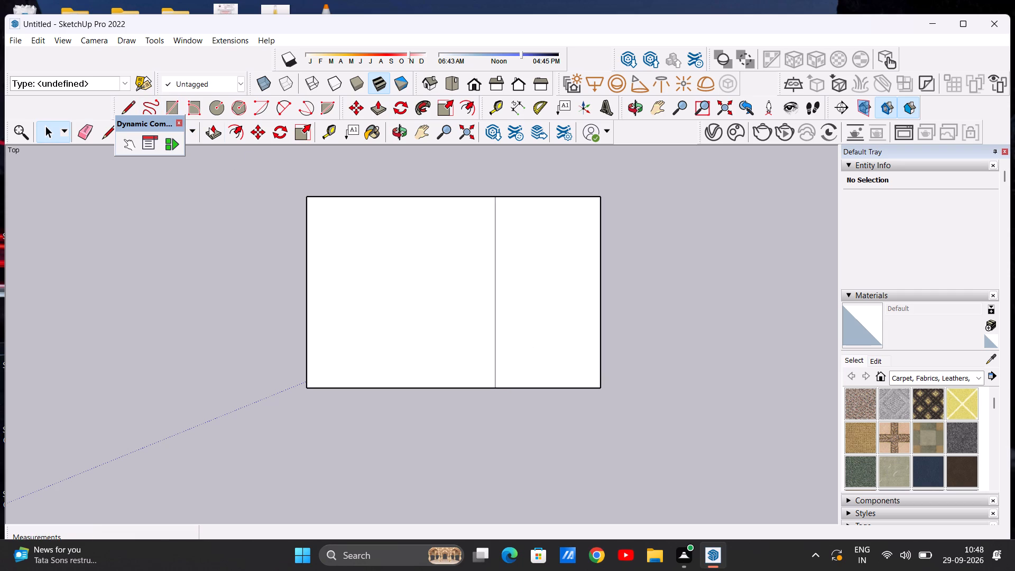
Erase the vertical dividing edge to merge the added rectangle with the main face.
click(84, 131)
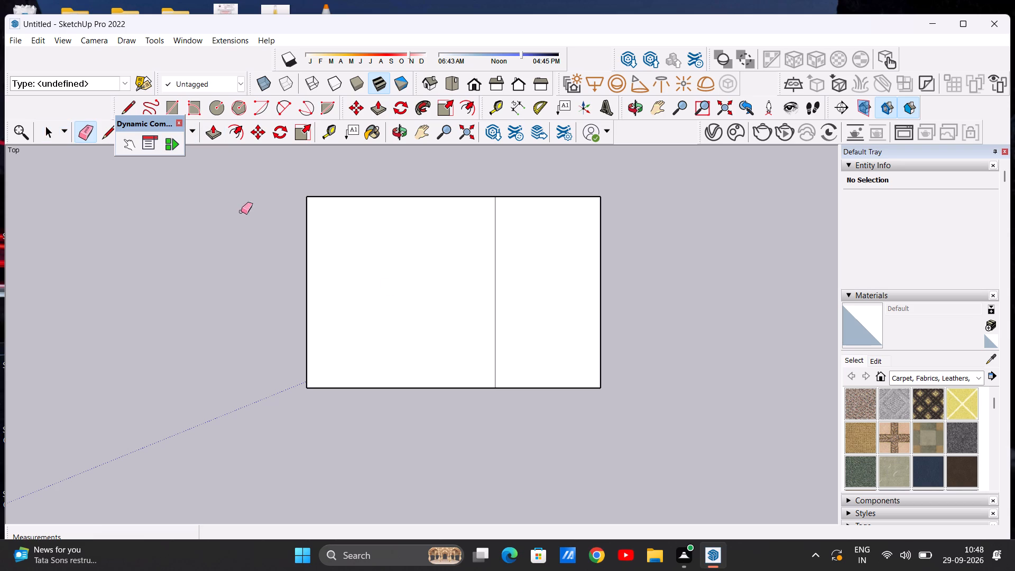
drag(461, 310, 499, 311)
key(space)
Draw a rectangle about 10' 8" deep against the merged face's upper edge, matching its full width.
scroll(439, 294, down, 10)
scroll(501, 253, up, 2)
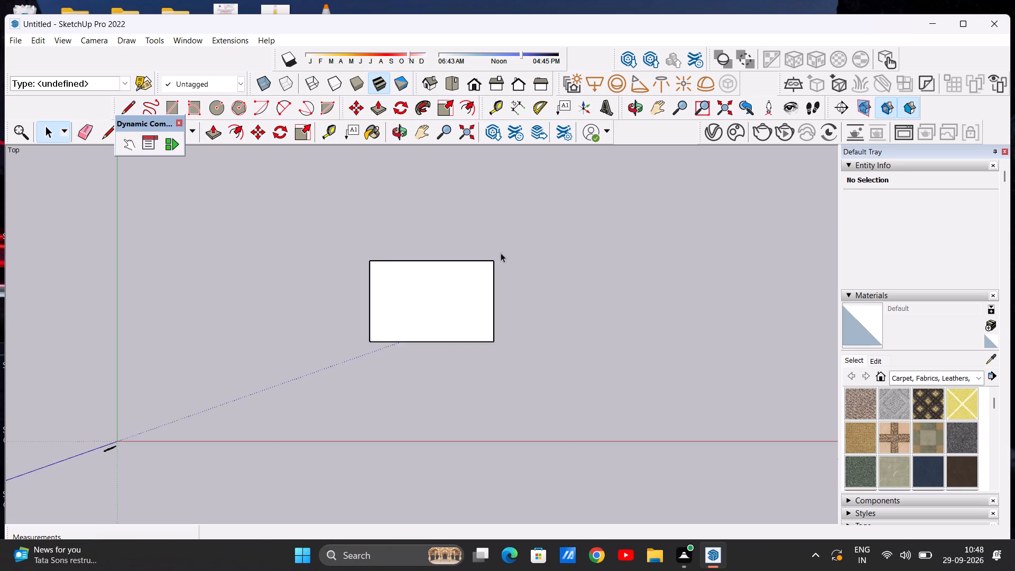
scroll(501, 253, up, 4)
scroll(384, 271, up, 2)
scroll(499, 272, down, 2)
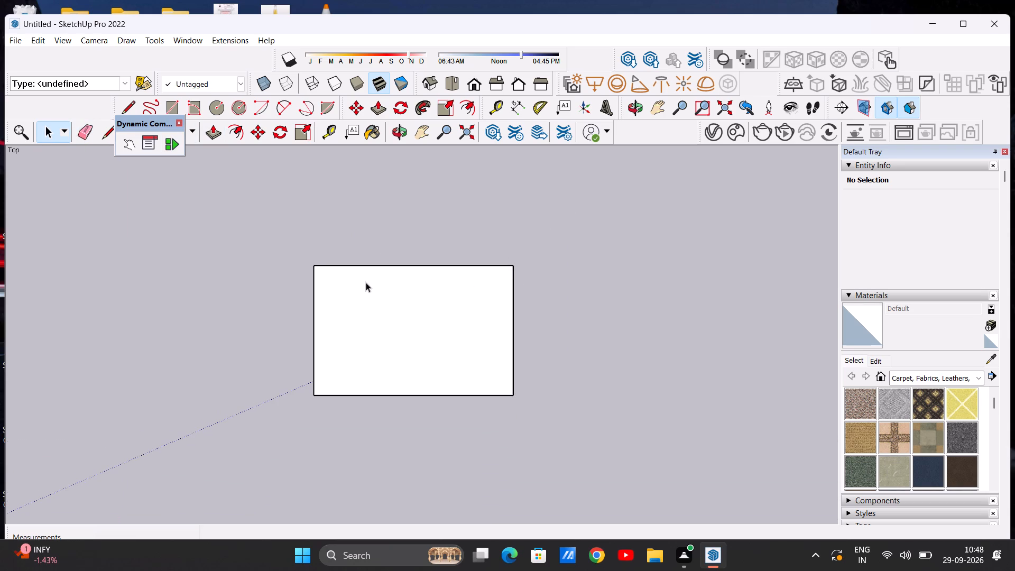
scroll(260, 283, up, 1)
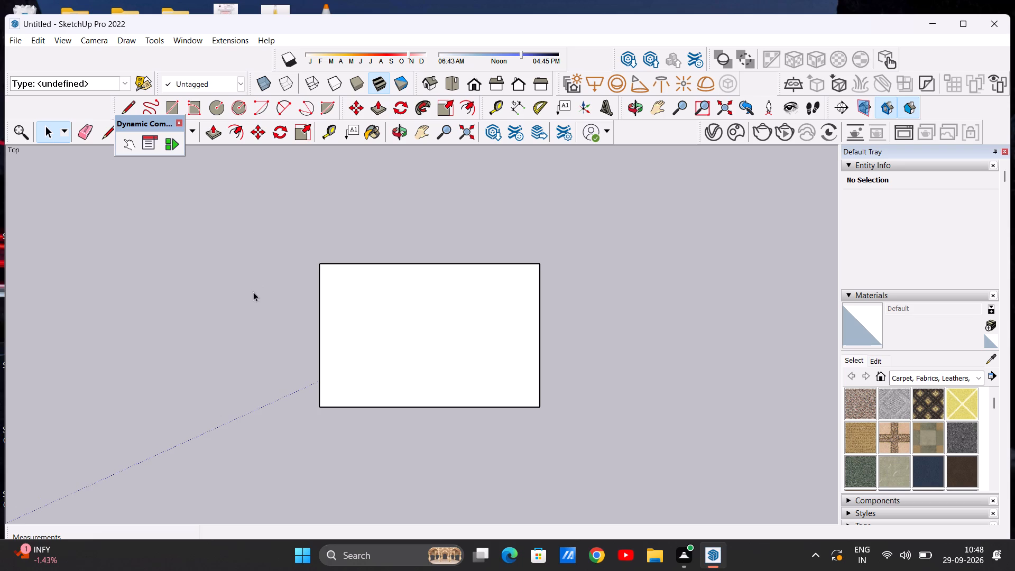
click(169, 107)
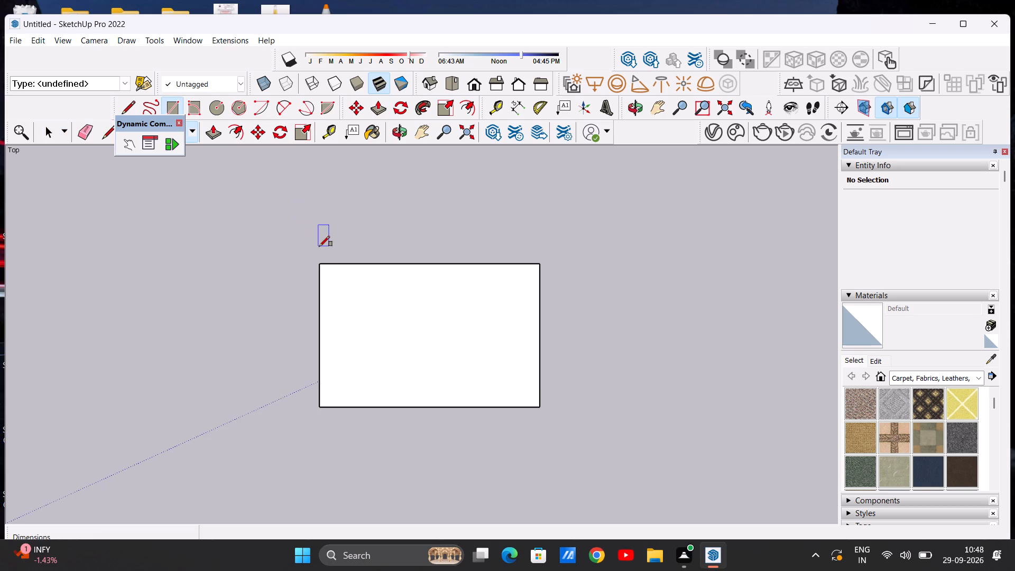
click(318, 263)
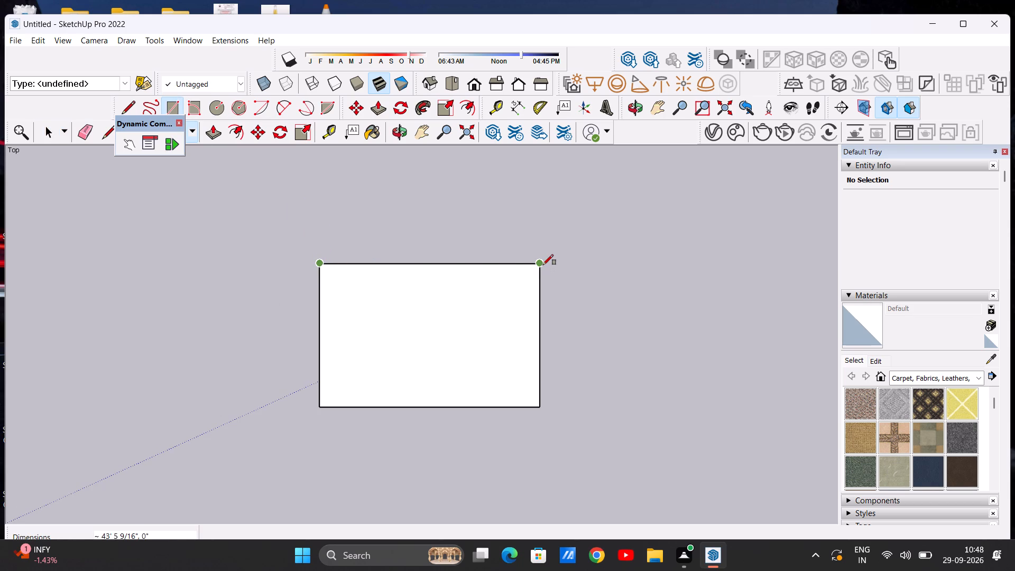
click(543, 265)
click(546, 209)
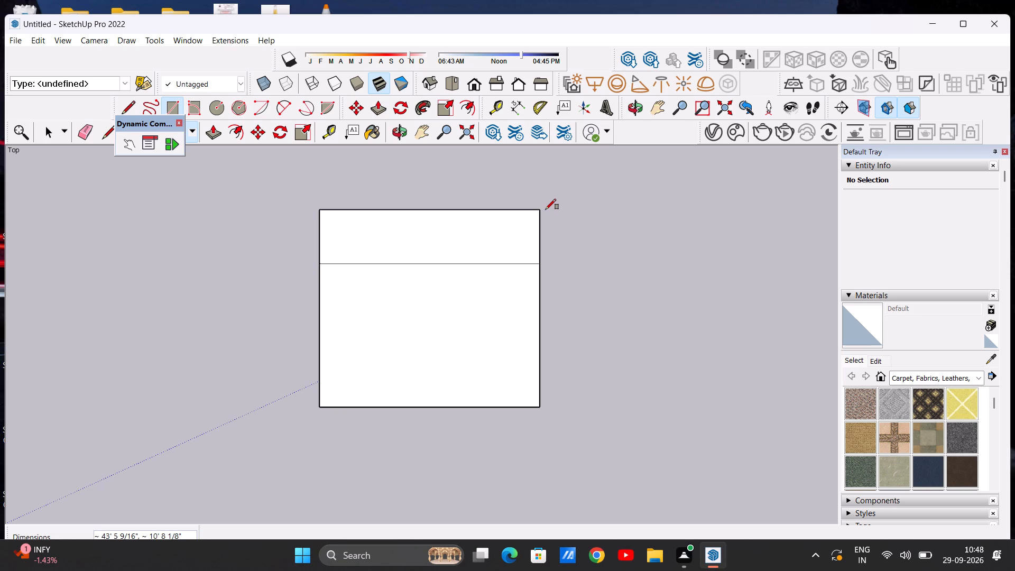
key(space)
Erase the shared horizontal edge to merge the new upper rectangle with the main face.
click(75, 130)
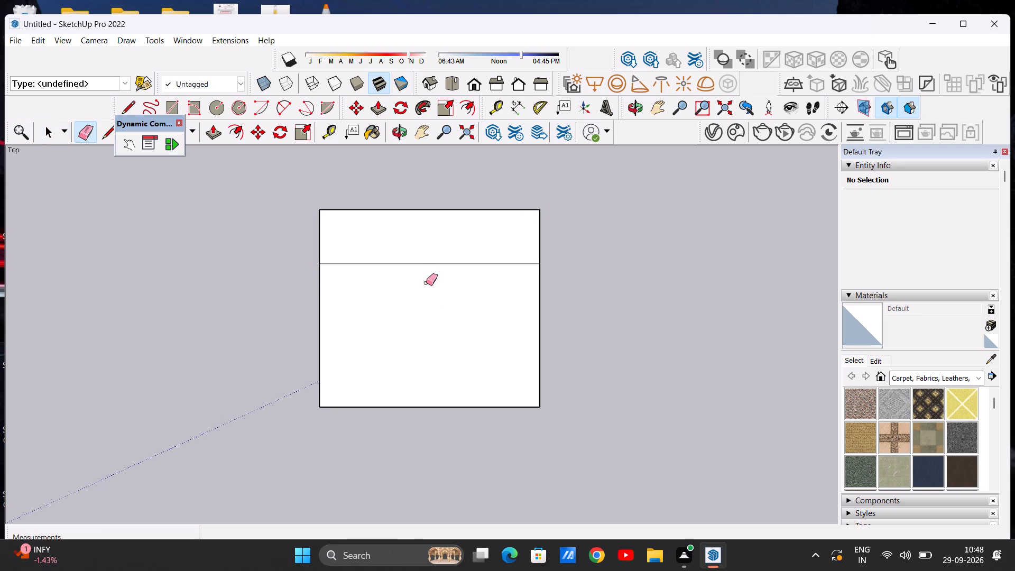
drag(421, 260, 420, 279)
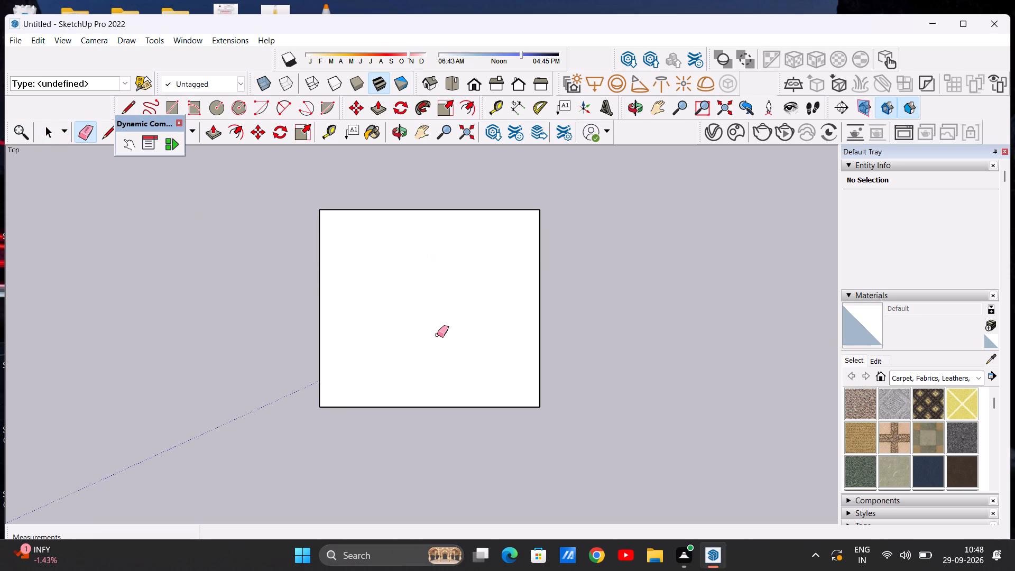
key(space)
Examine the merged base face from several angles and distances.
middle_drag(422, 441, 413, 283)
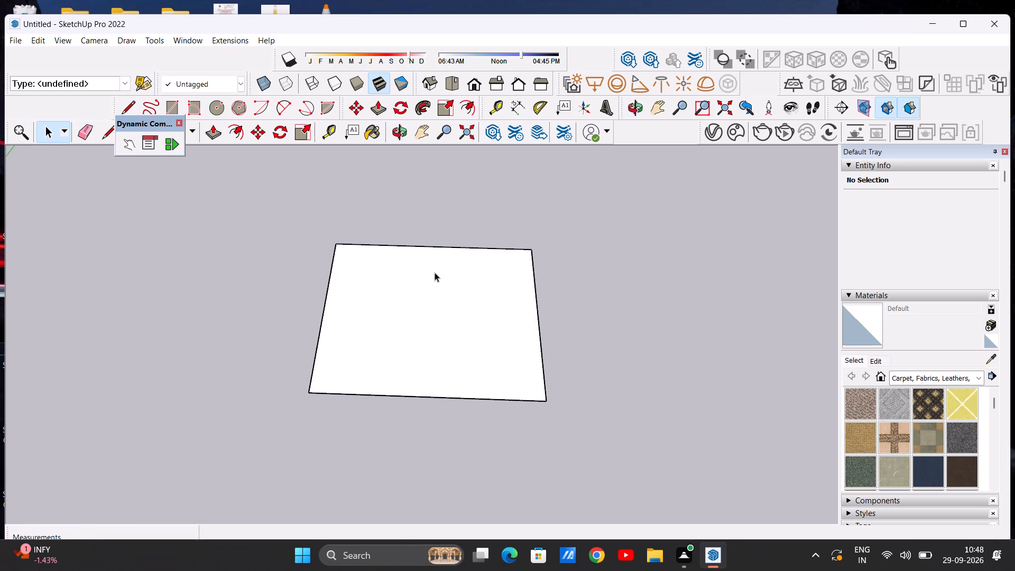
scroll(439, 272, down, 5)
middle_drag(431, 321, 436, 440)
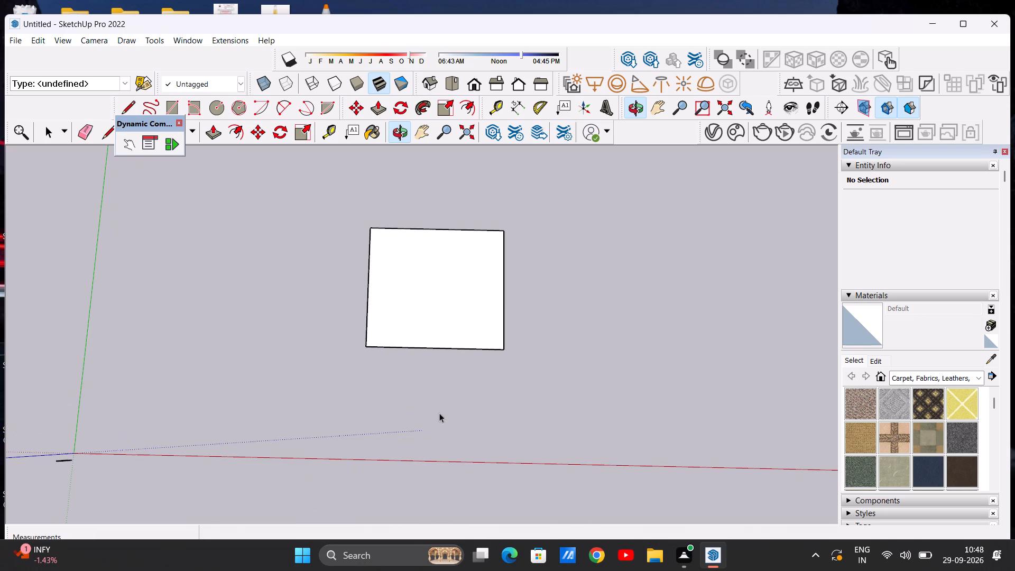
scroll(435, 231, up, 6)
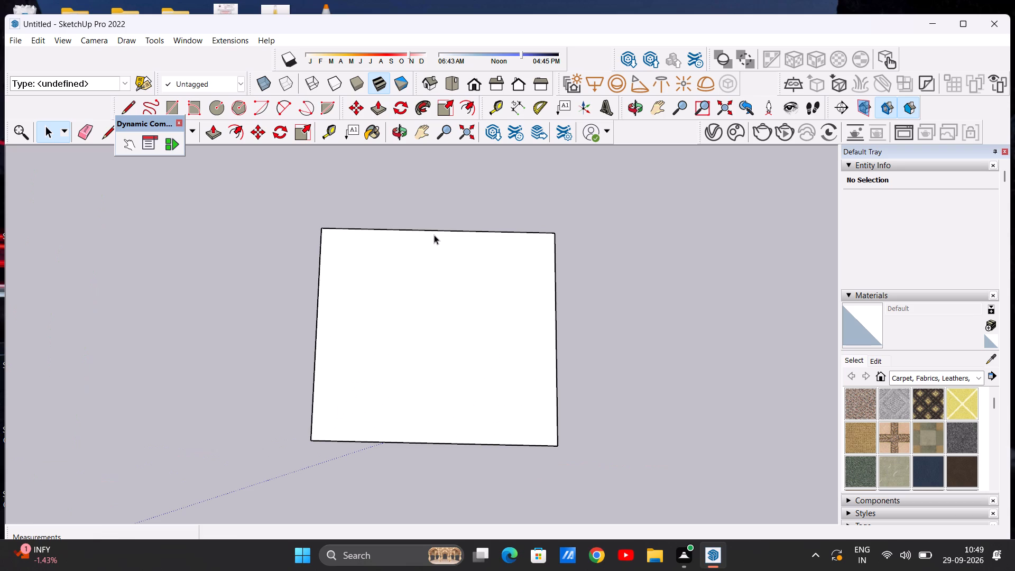
scroll(299, 439, down, 7)
scroll(312, 424, down, 16)
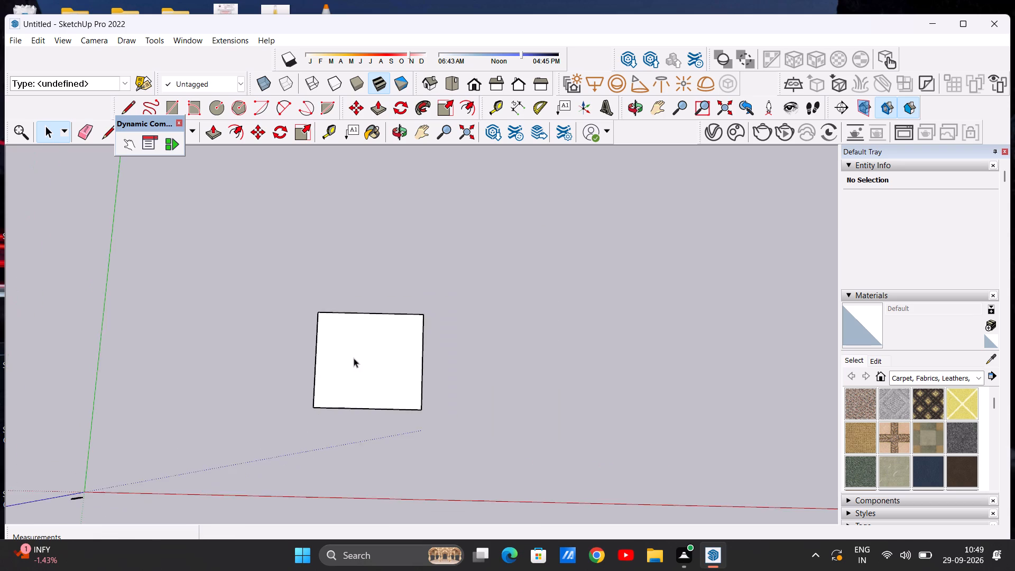
scroll(354, 358, down, 8)
scroll(322, 362, up, 8)
scroll(506, 361, up, 5)
middle_drag(391, 366, 408, 401)
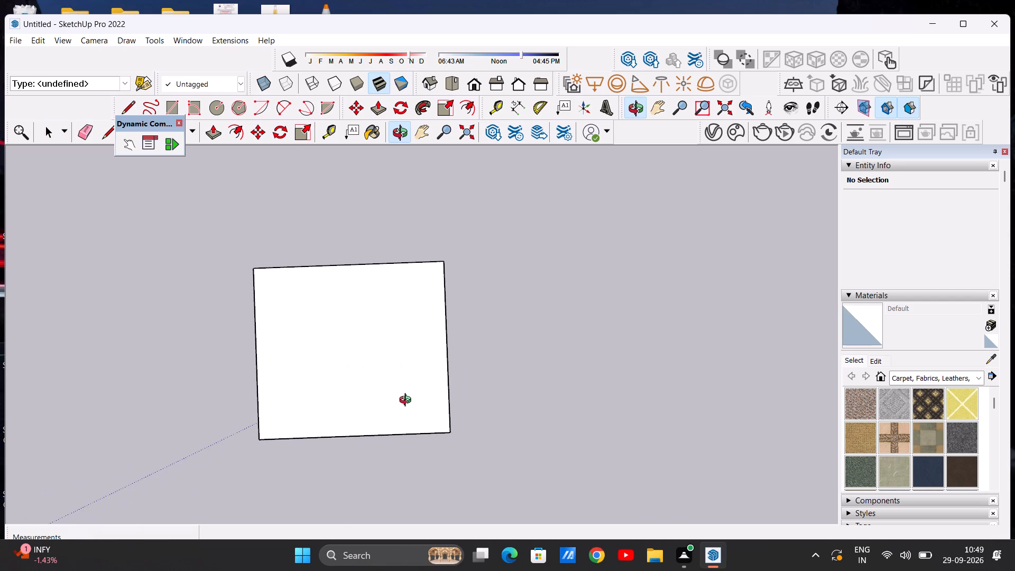
middle_drag(408, 401, 401, 405)
scroll(382, 359, up, 9)
scroll(477, 328, down, 8)
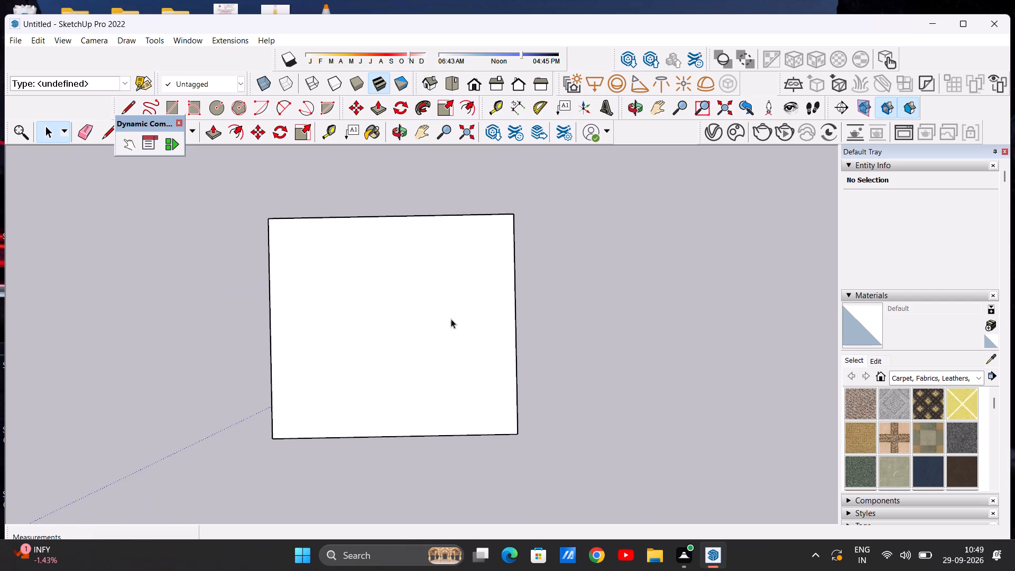
scroll(408, 321, up, 2)
scroll(353, 274, down, 2)
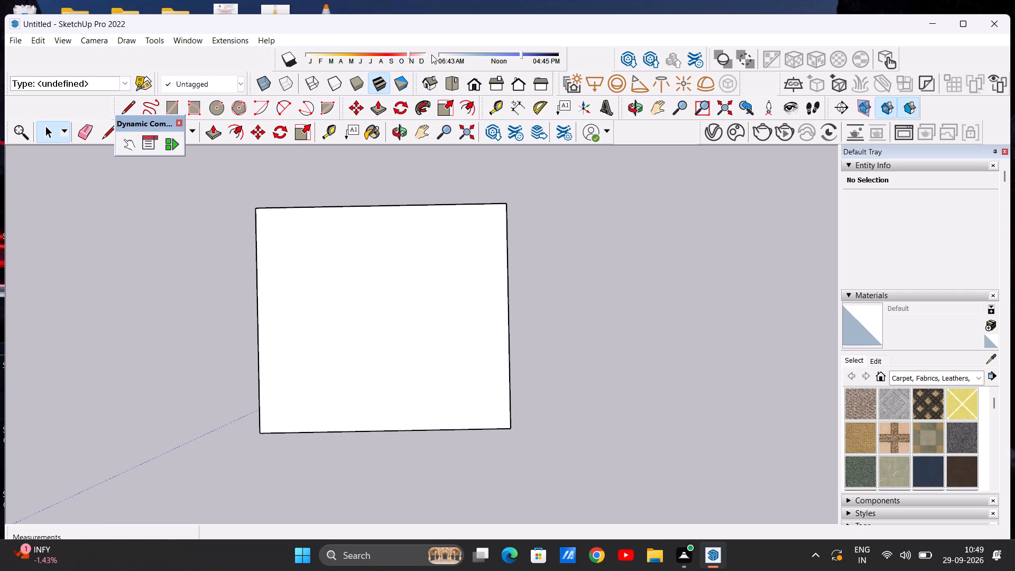
click(449, 82)
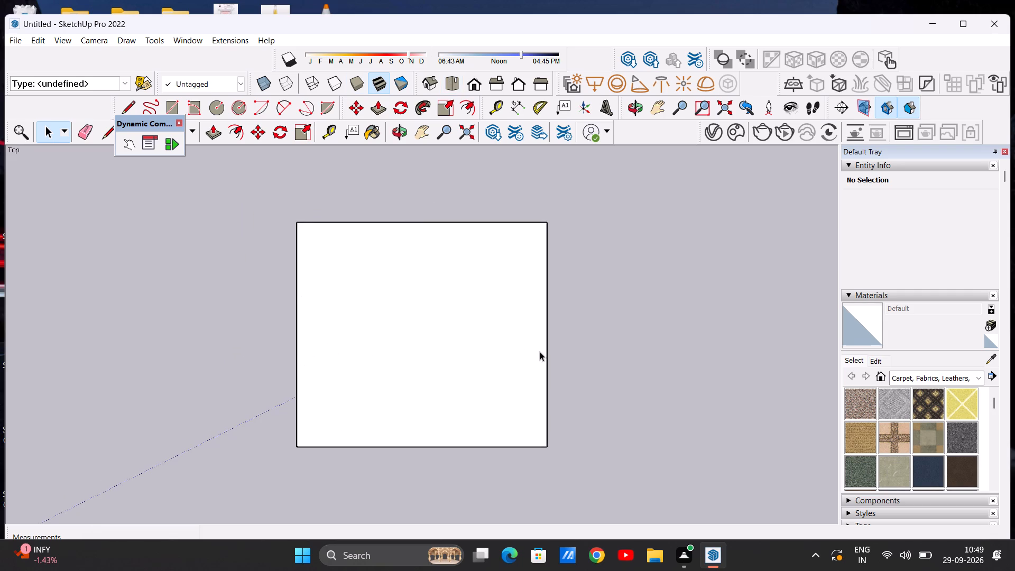
middle_drag(417, 382, 432, 184)
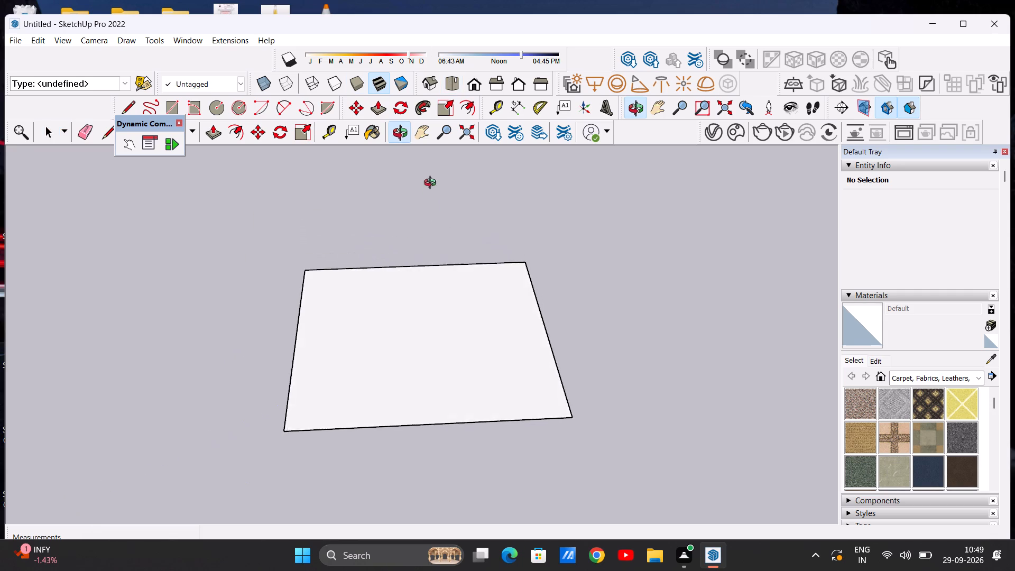
middle_drag(432, 184, 432, 186)
middle_drag(422, 232, 433, 289)
middle_drag(446, 317, 377, 308)
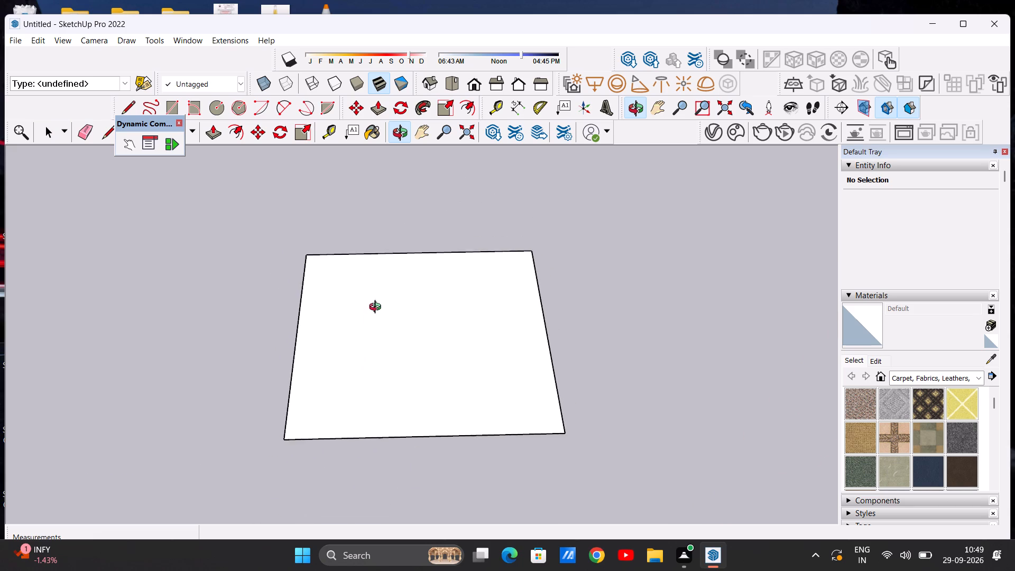
middle_drag(377, 308, 382, 254)
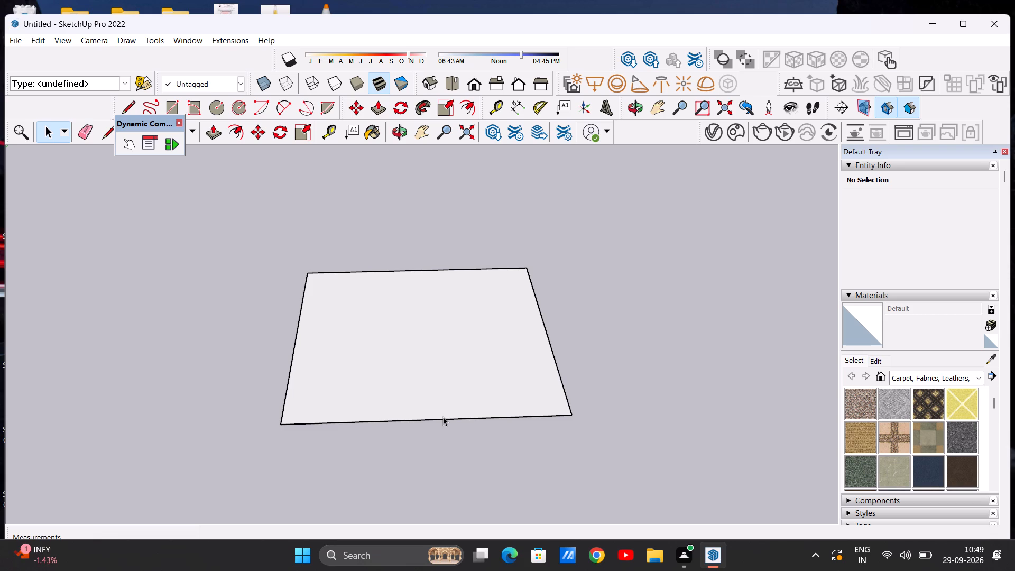
middle_drag(404, 367, 387, 483)
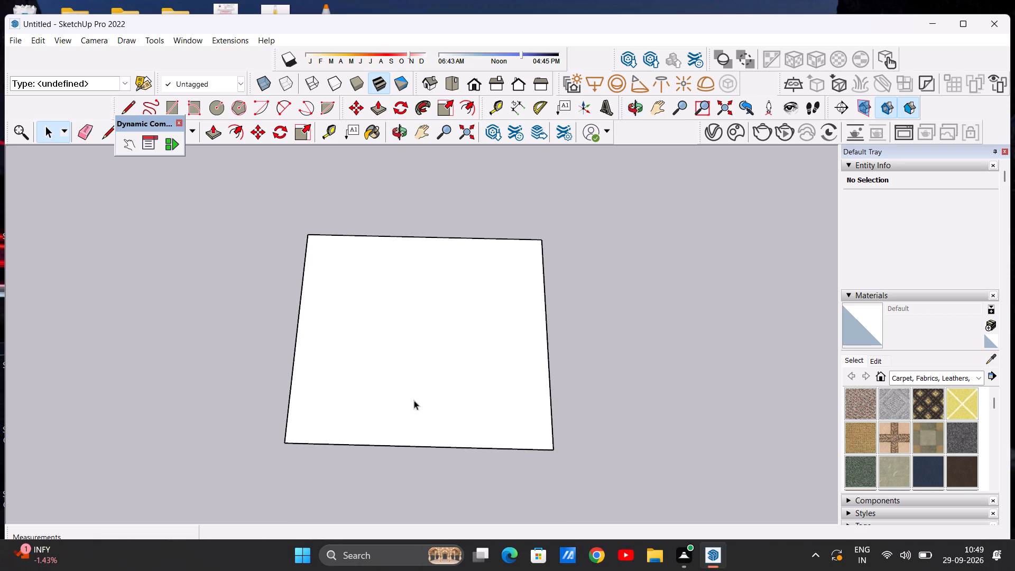
middle_drag(432, 352, 476, 440)
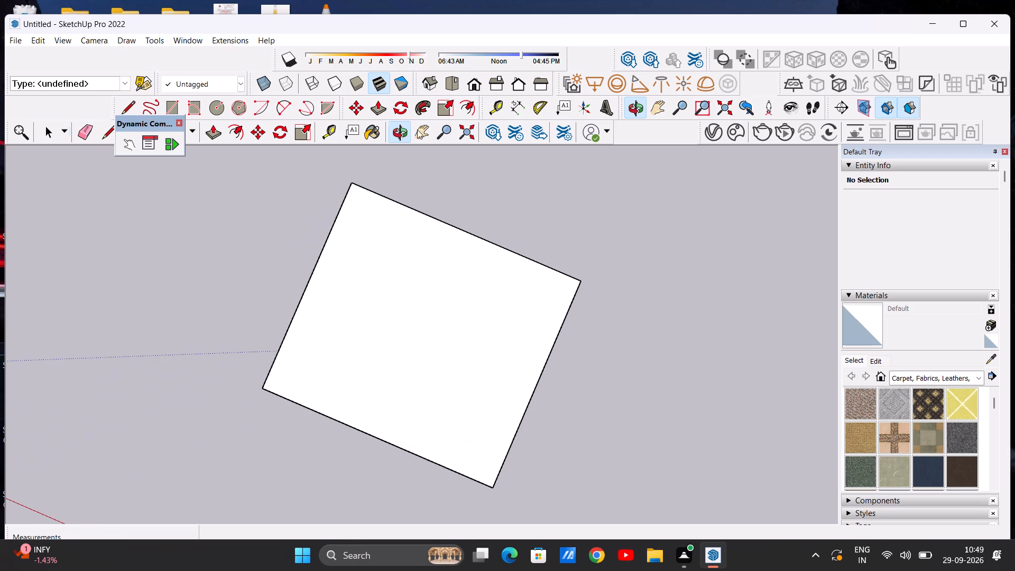
In top view, draw a rectangle about 24' 1" wide against the face's right edge, matching its full height.
click(447, 78)
scroll(323, 248, down, 7)
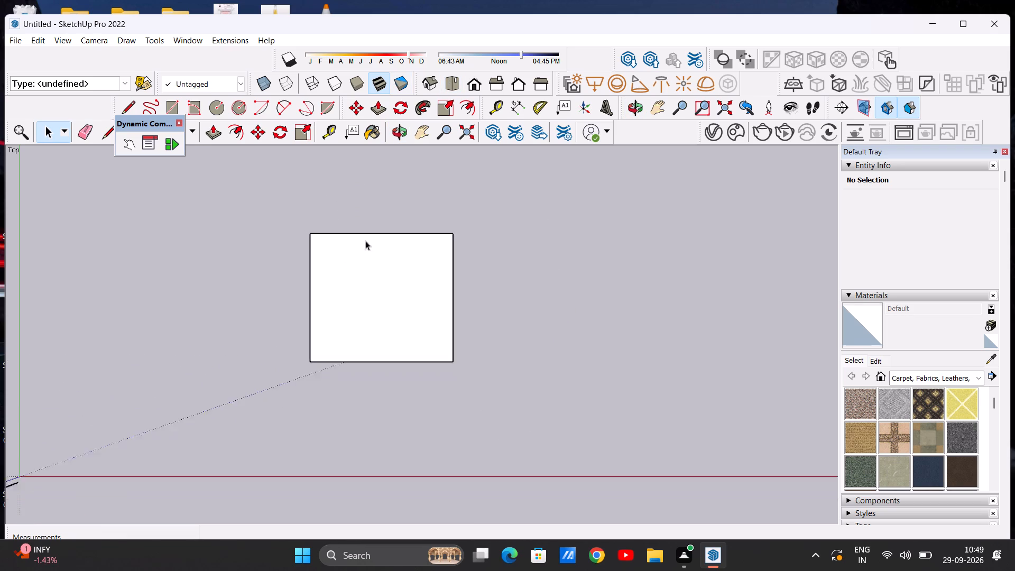
scroll(365, 241, down, 3)
scroll(493, 233, up, 7)
scroll(325, 250, down, 2)
scroll(168, 251, up, 3)
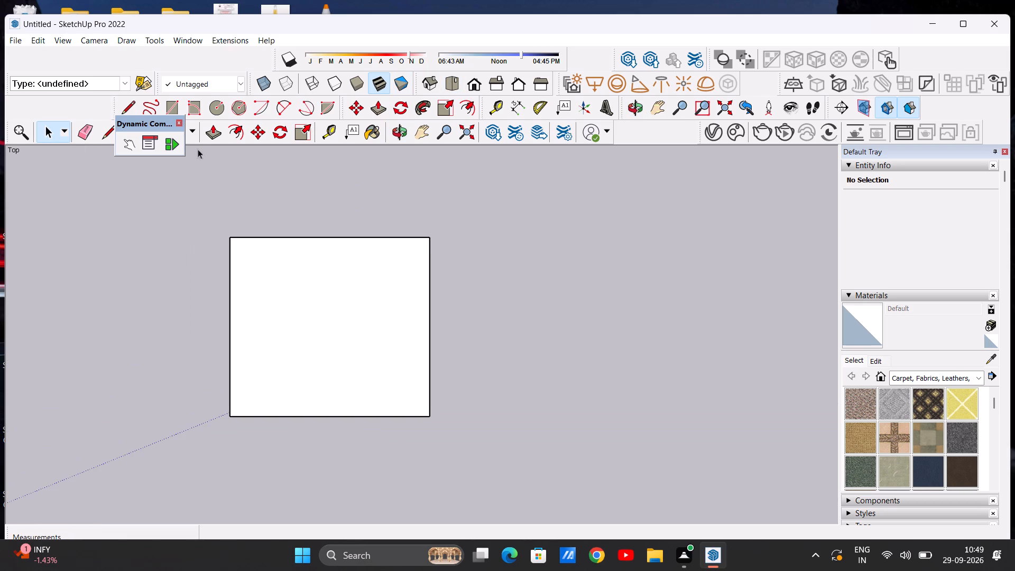
click(193, 107)
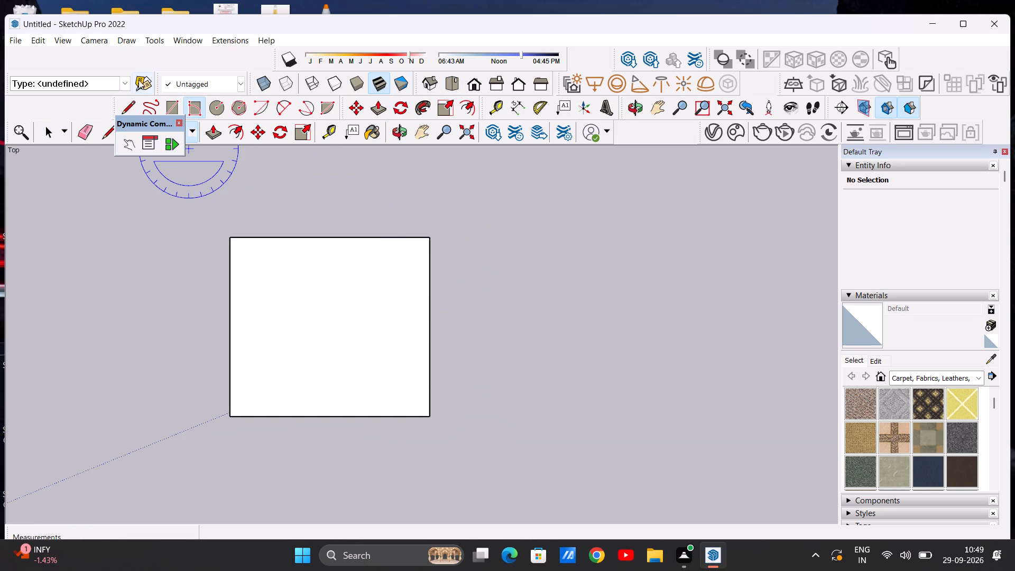
click(169, 107)
click(427, 235)
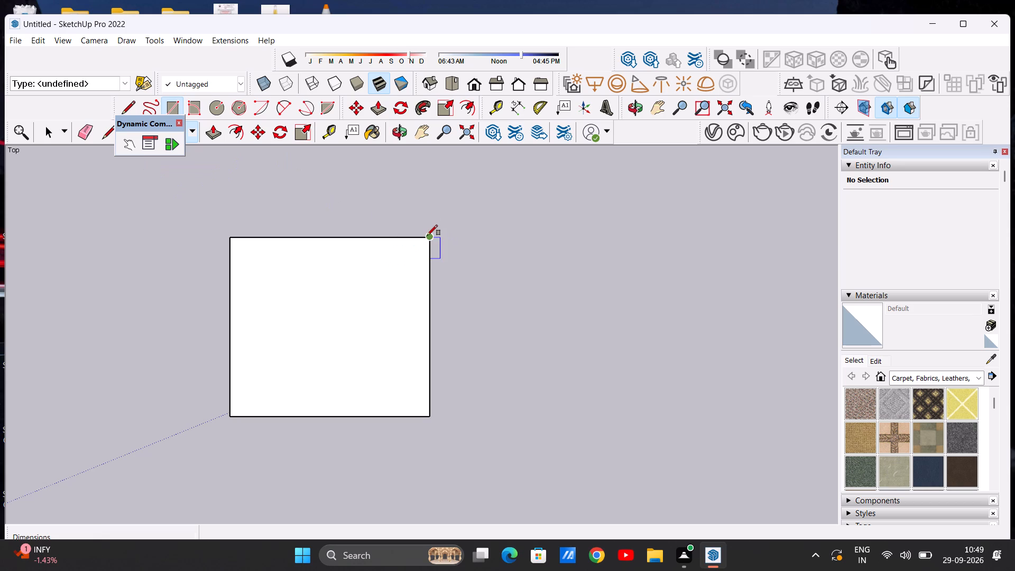
click(428, 418)
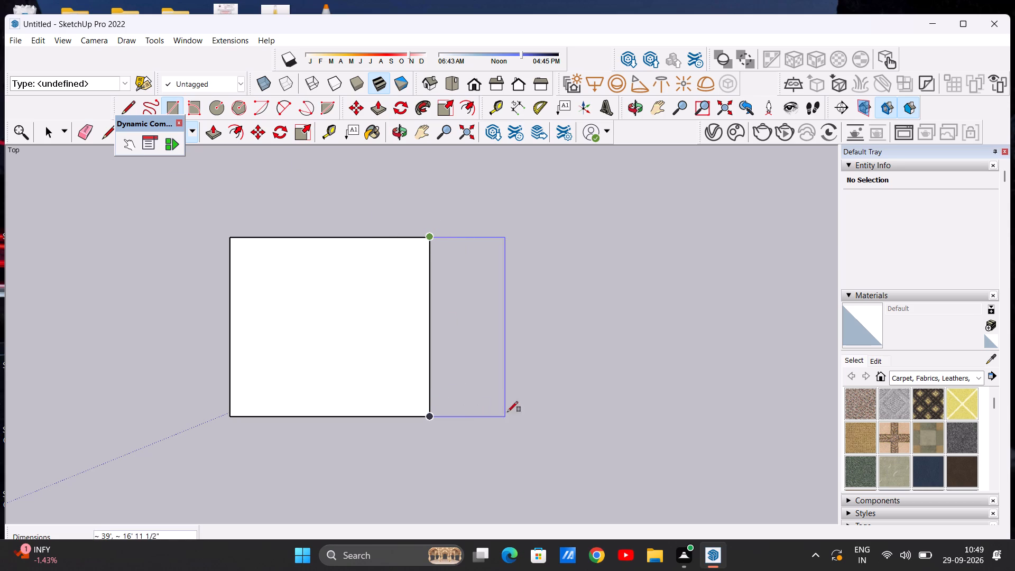
click(538, 412)
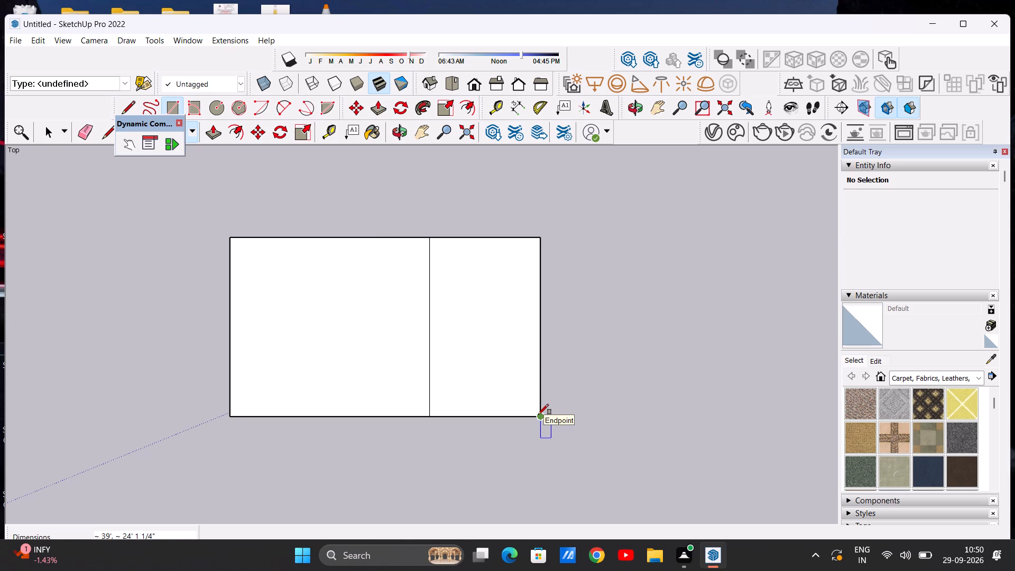
key(space)
Erase the vertical dividing edge to merge the right-hand rectangle with the main face.
click(85, 136)
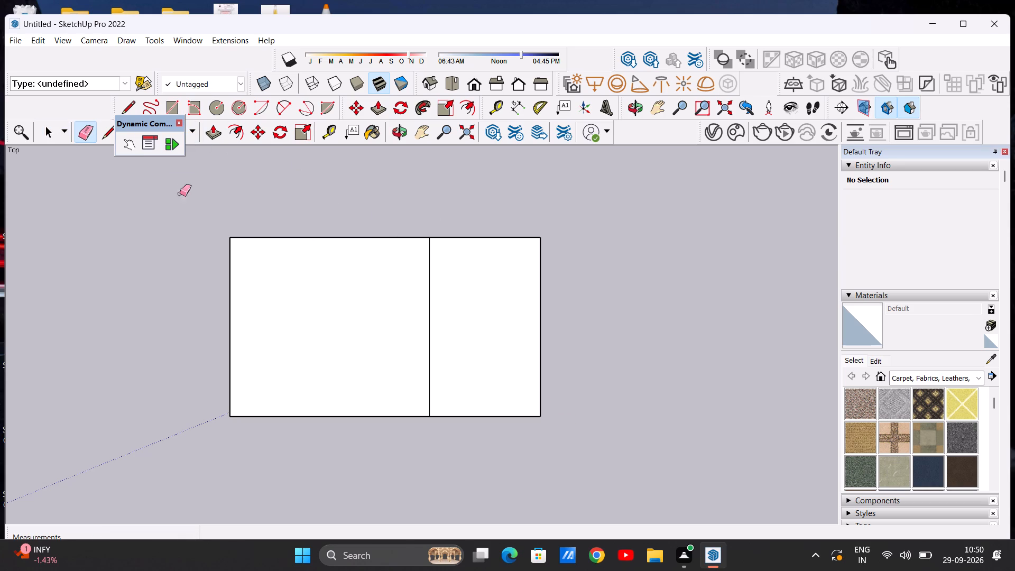
drag(423, 317, 446, 317)
key(space)
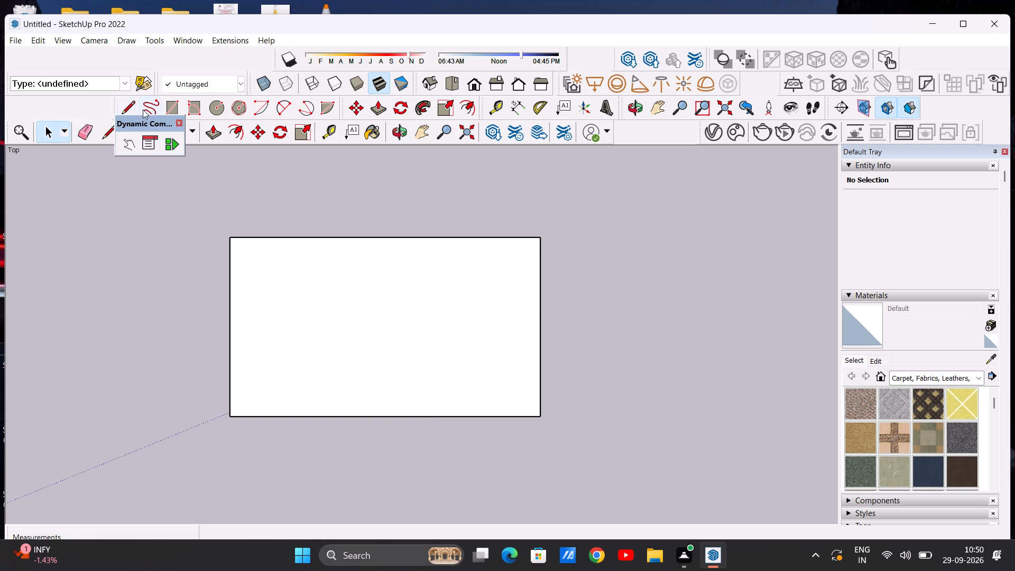
Draw another rectangle against the enlarged face's upper edge, matching its full width of about 67' 7".
click(173, 103)
click(228, 236)
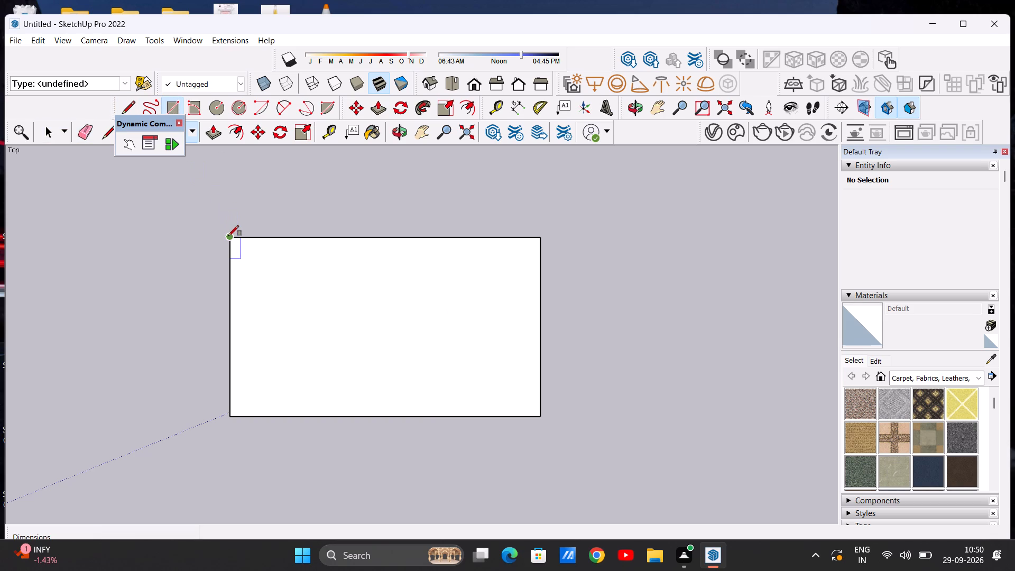
click(538, 237)
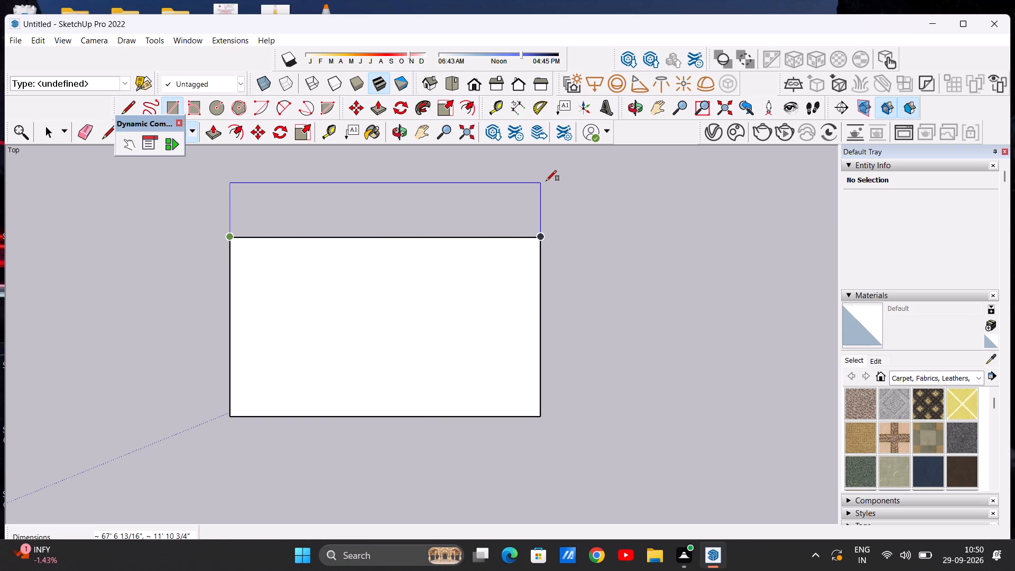
click(546, 177)
key(space)
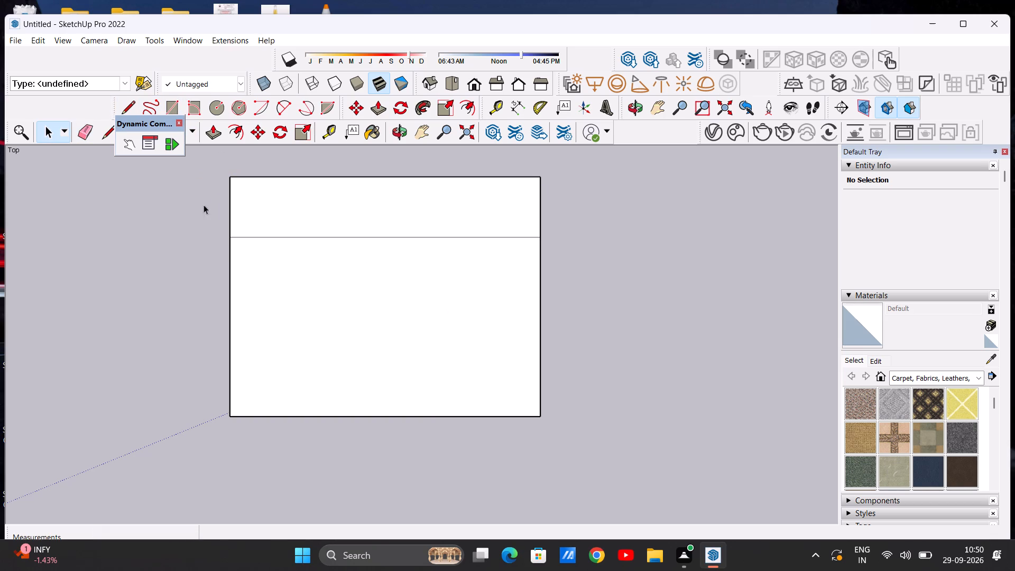
Erase the horizontal dividing edge between the main face and the newly added upper rectangle.
click(78, 123)
drag(318, 217, 329, 260)
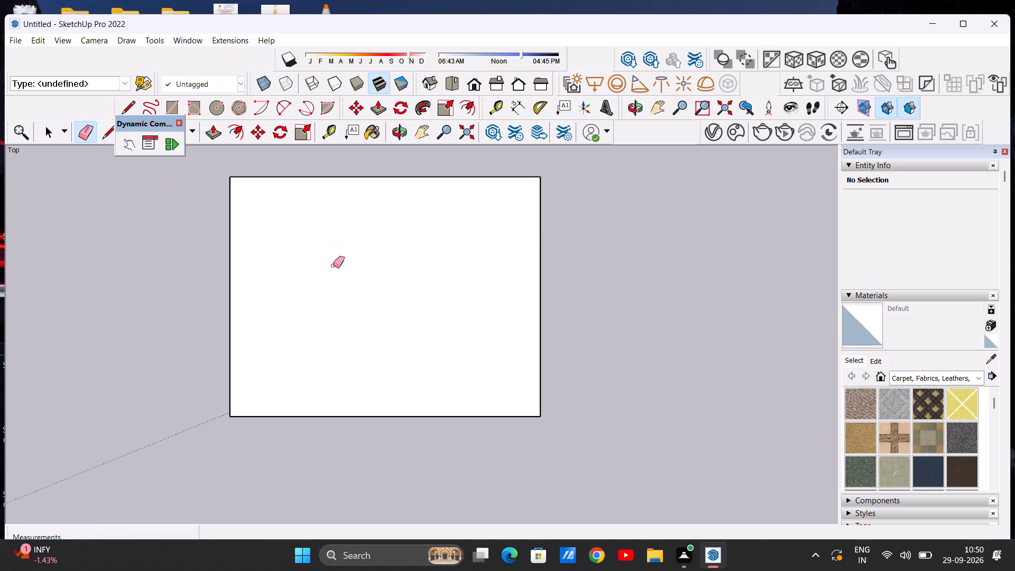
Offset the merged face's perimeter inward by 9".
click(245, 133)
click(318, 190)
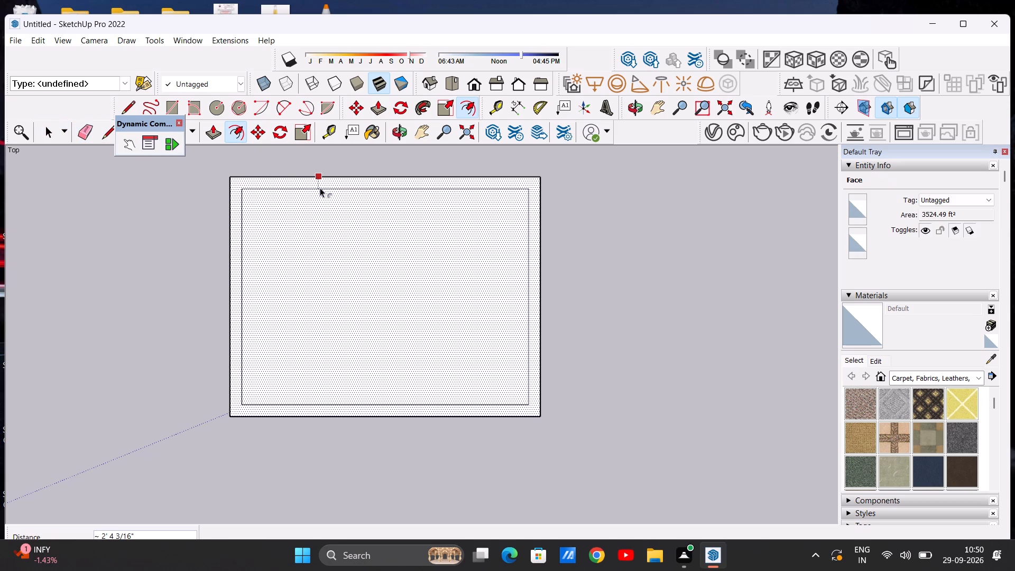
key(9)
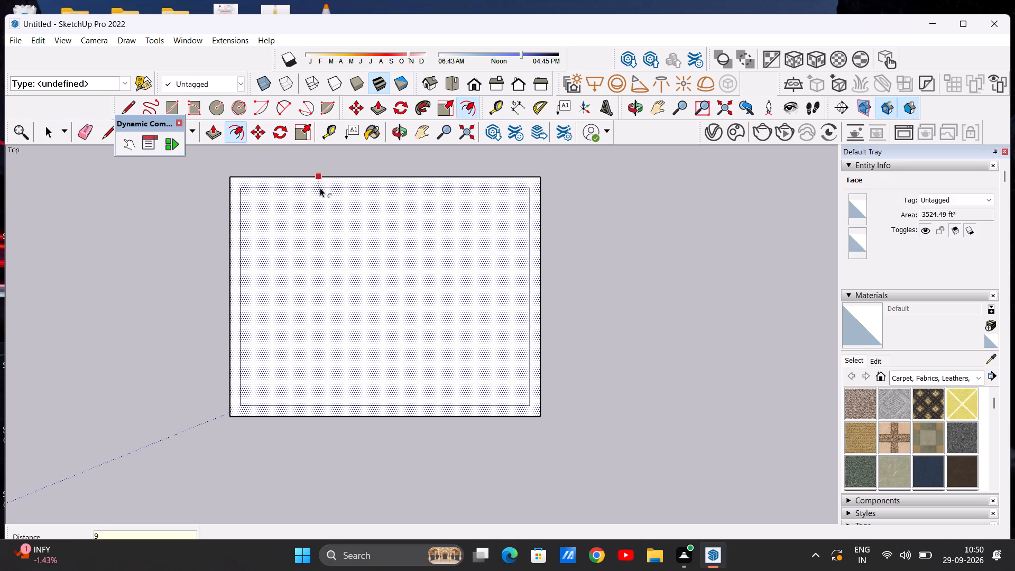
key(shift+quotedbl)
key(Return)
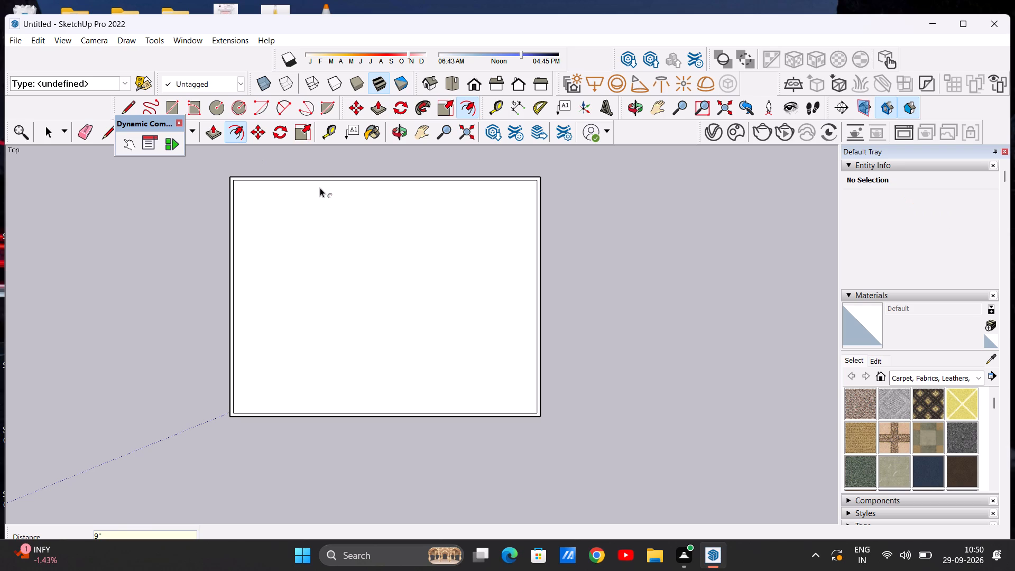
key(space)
Examine the narrow offset border around the base outline, up close and as a whole.
scroll(229, 297, up, 6)
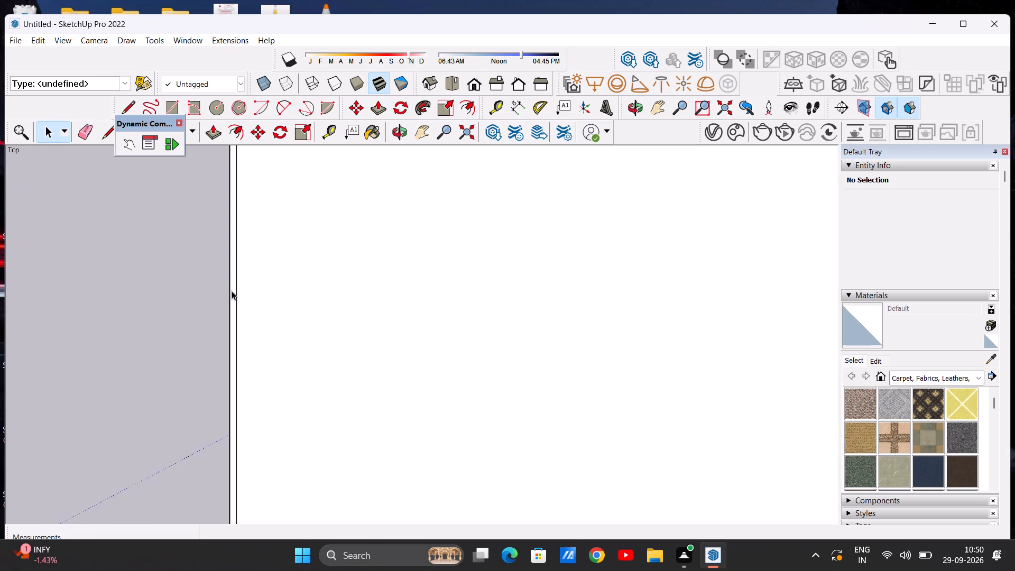
scroll(232, 291, up, 9)
scroll(219, 279, down, 14)
scroll(212, 344, up, 17)
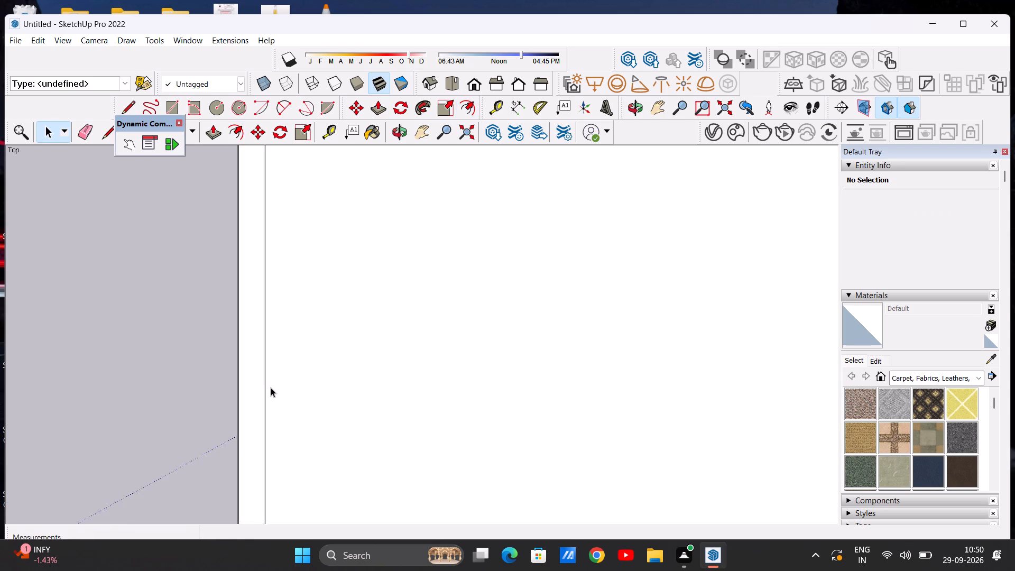
scroll(271, 388, up, 17)
scroll(224, 354, down, 20)
scroll(224, 354, down, 5)
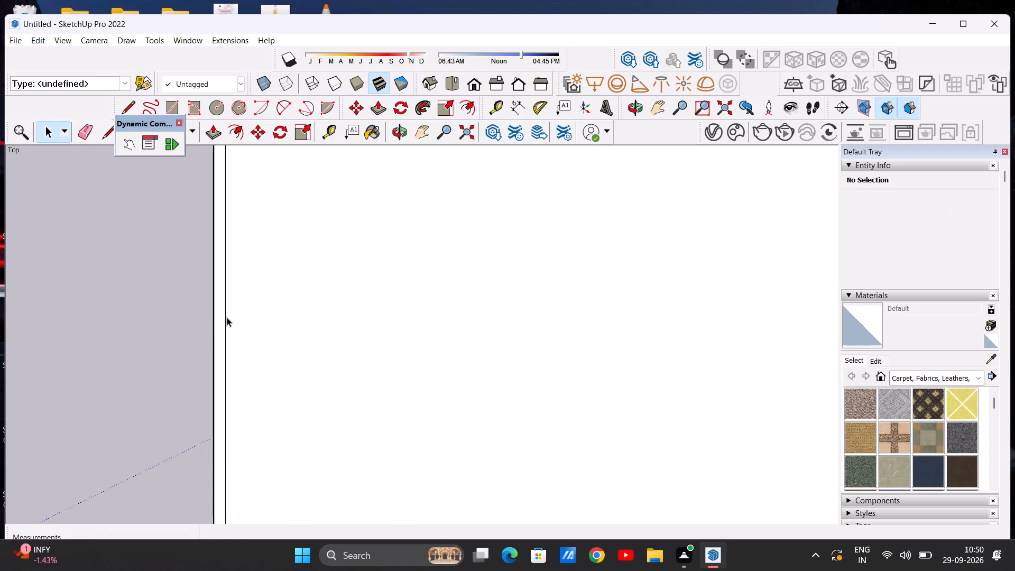
scroll(227, 317, down, 20)
scroll(263, 310, up, 3)
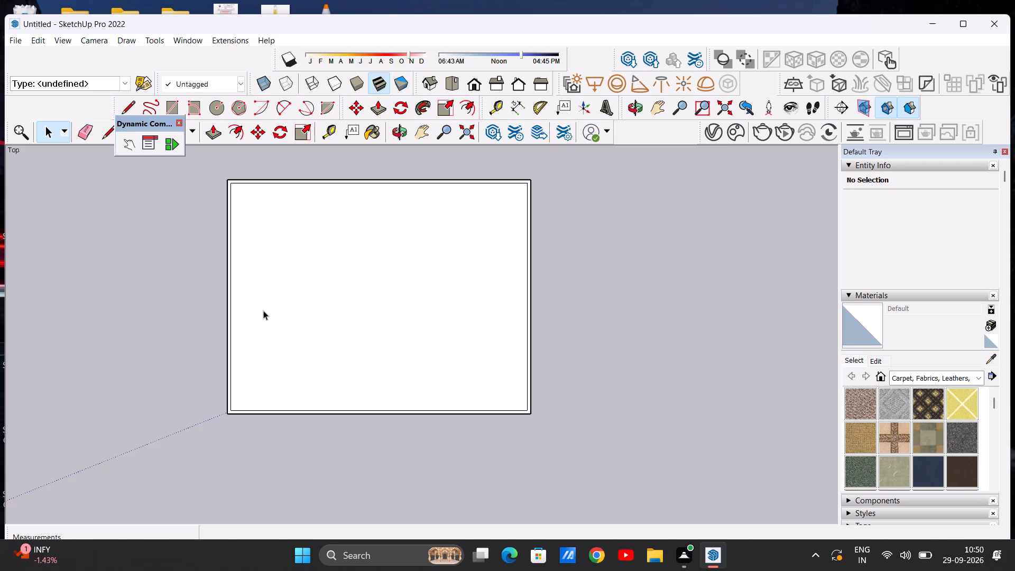
scroll(310, 223, up, 1)
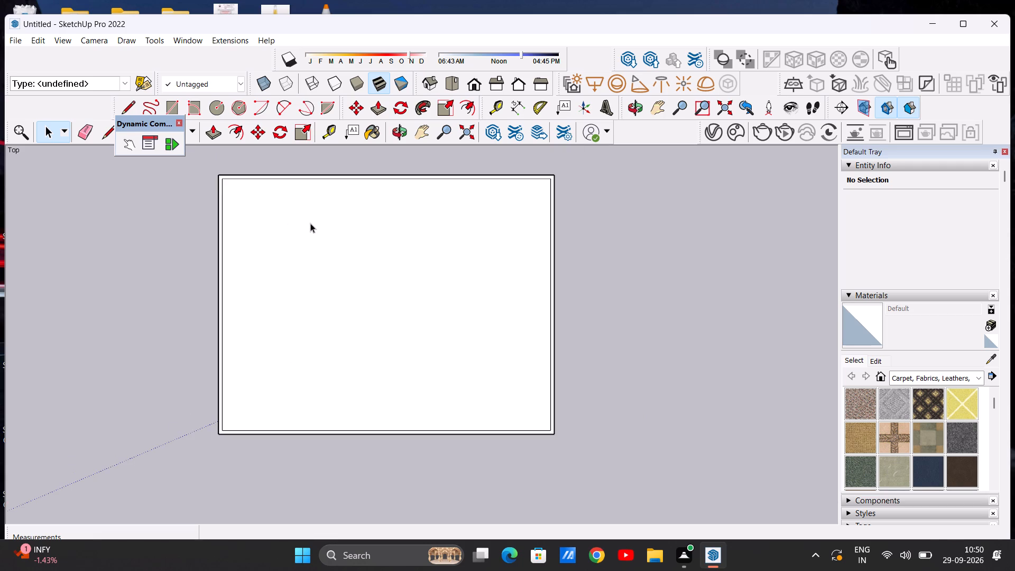
scroll(290, 227, down, 1)
scroll(385, 205, up, 1)
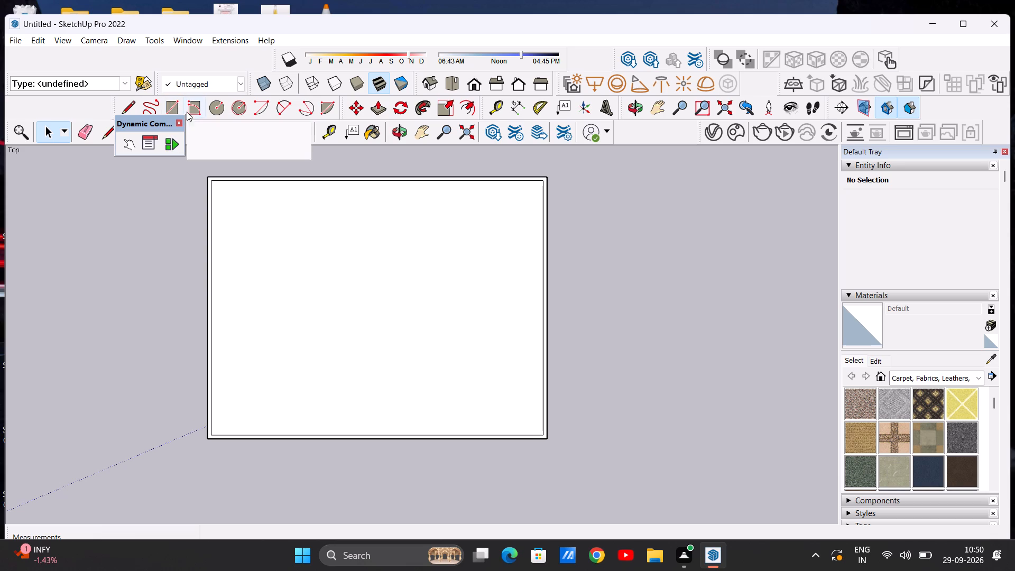
scroll(415, 292, down, 3)
scroll(415, 285, up, 2)
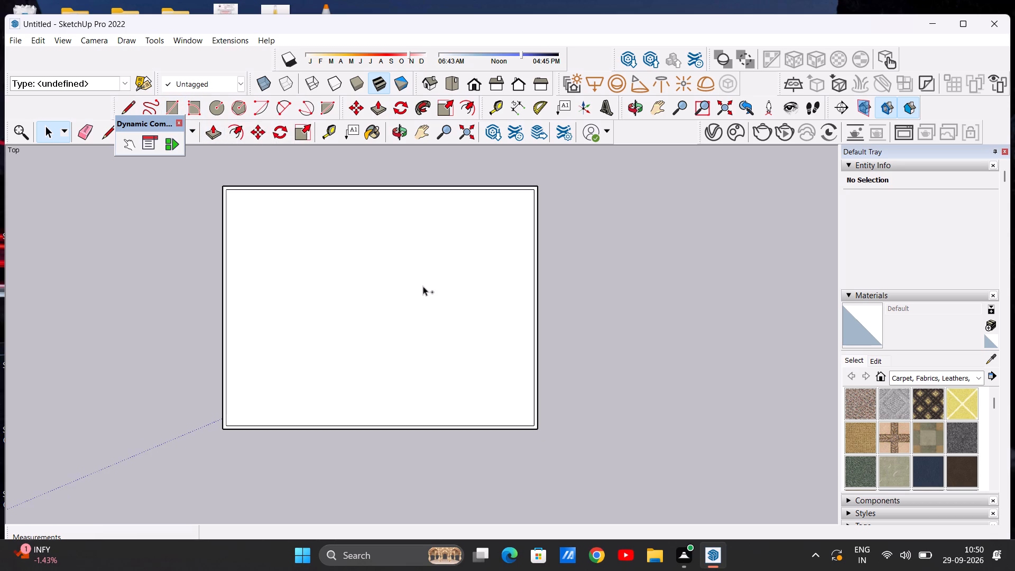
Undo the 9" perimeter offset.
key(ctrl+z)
Push/Pull the whole base face upward by 9" to form a slab.
scroll(405, 287, down, 3)
middle_drag(375, 386, 379, 255)
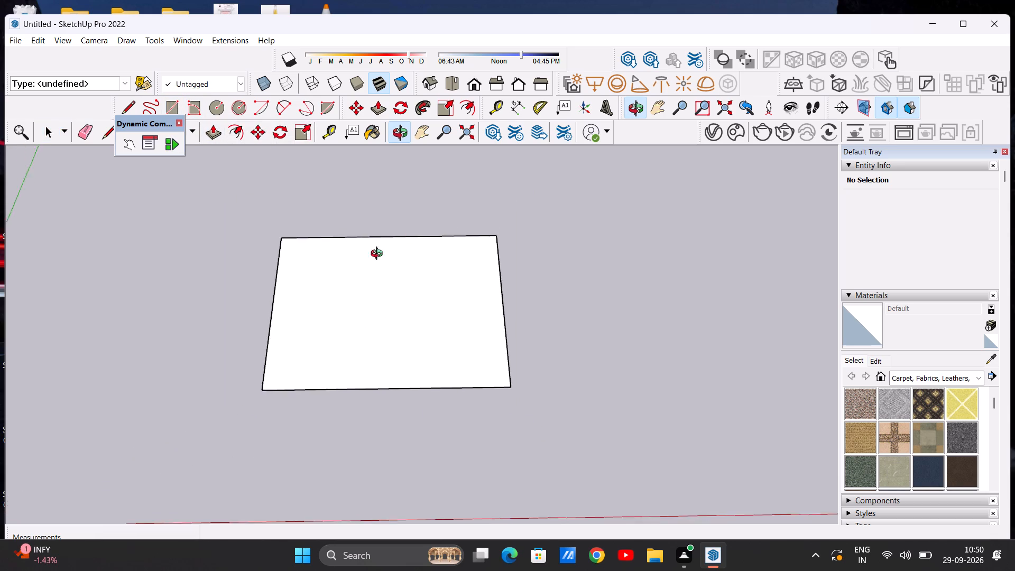
middle_drag(379, 255, 360, 178)
scroll(425, 256, up, 2)
middle_drag(160, 355, 207, 324)
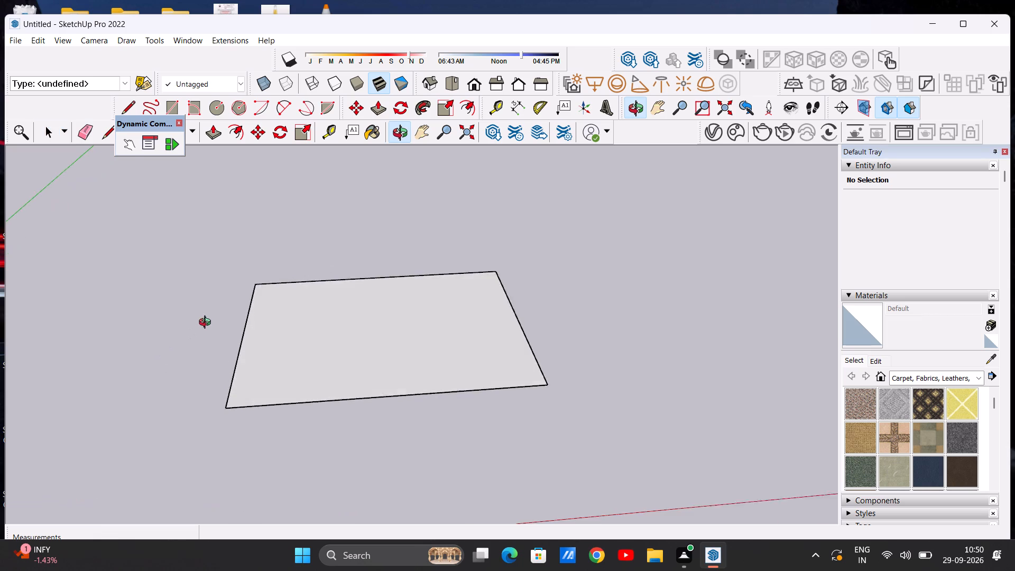
middle_drag(207, 324, 202, 320)
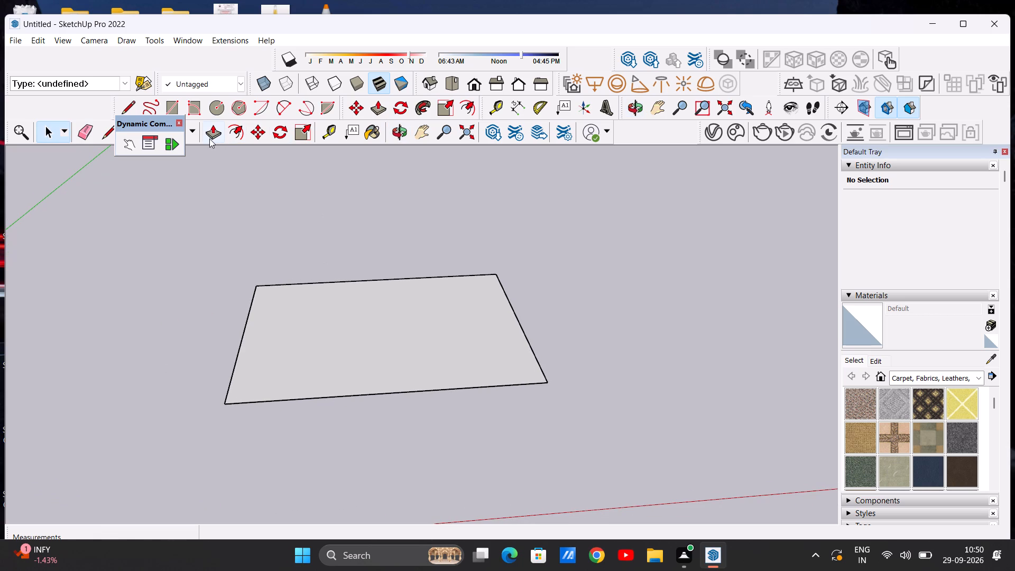
click(209, 138)
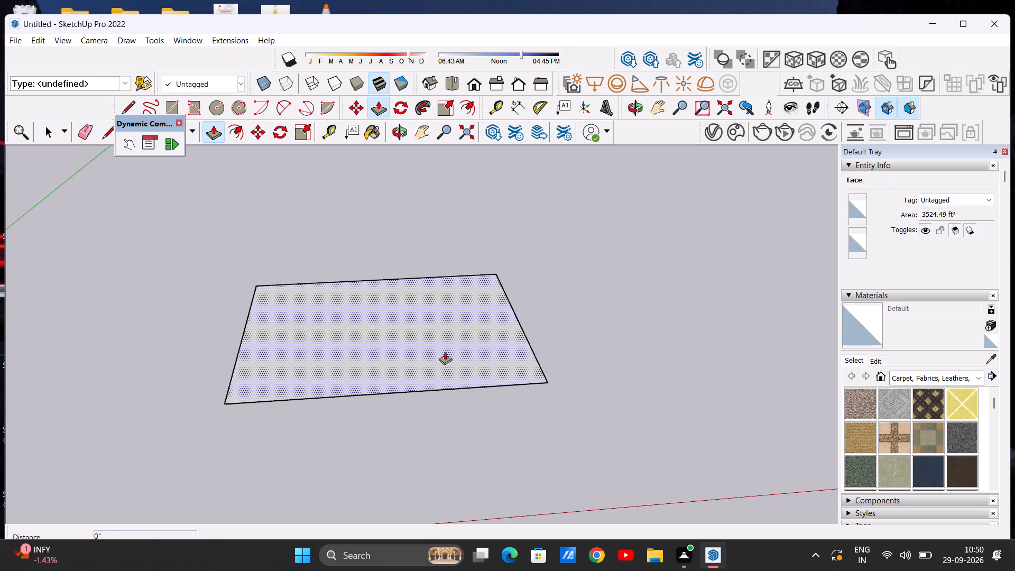
click(445, 352)
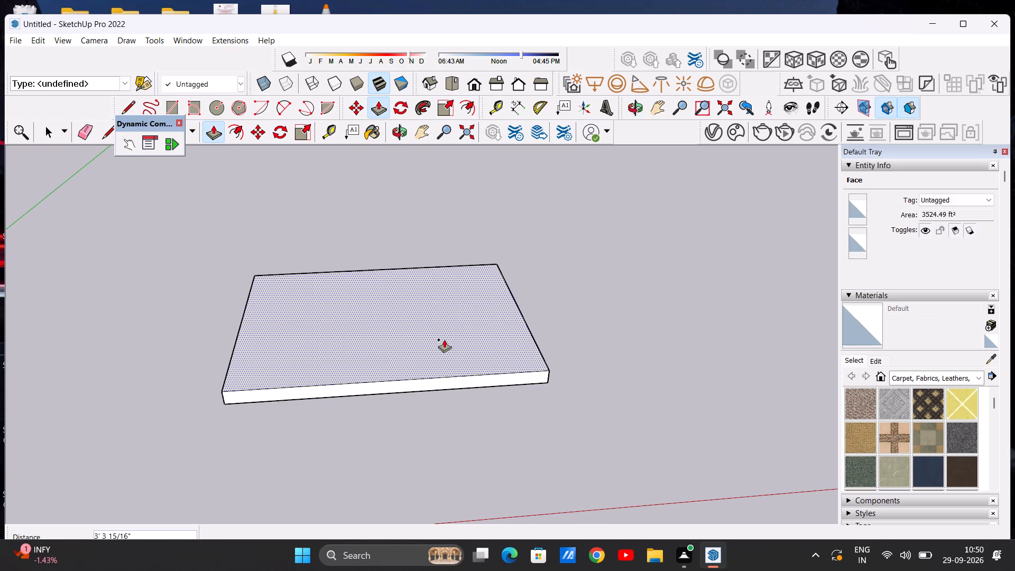
key(9)
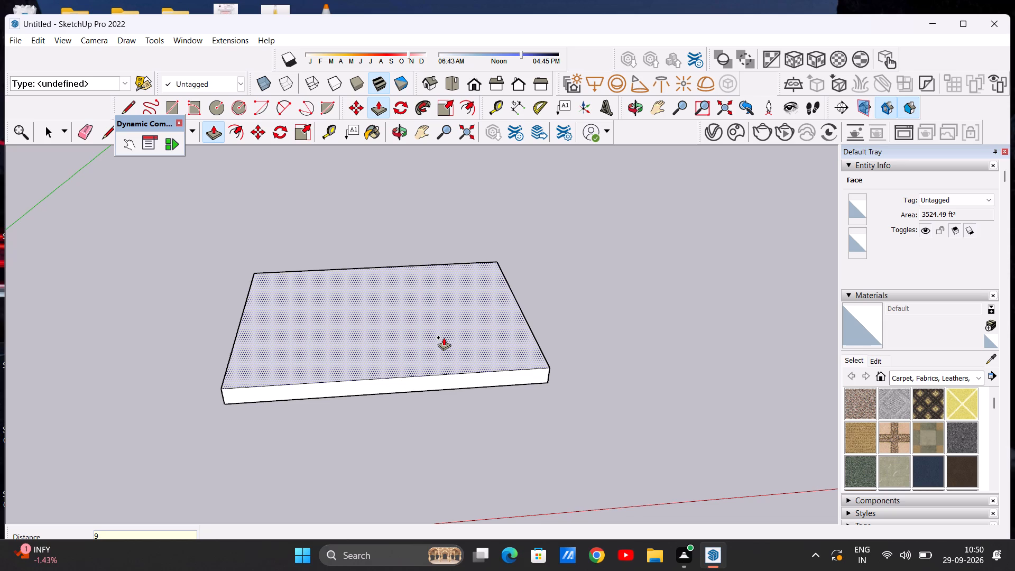
key(shift+quotedbl)
key(Return)
key(space)
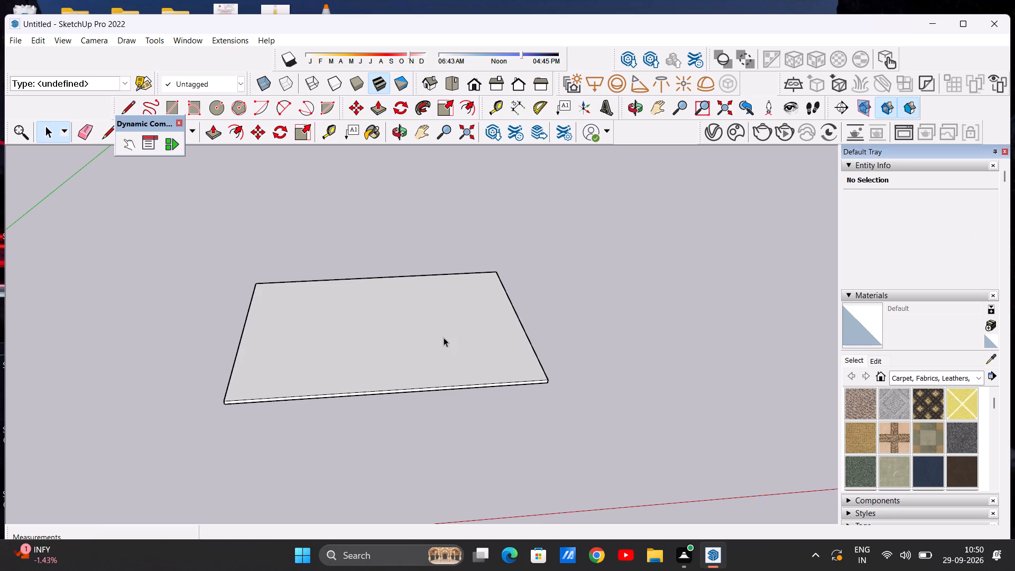
Offset the perimeter of the slab's top face inward by about 2'.
middle_drag(393, 415, 375, 376)
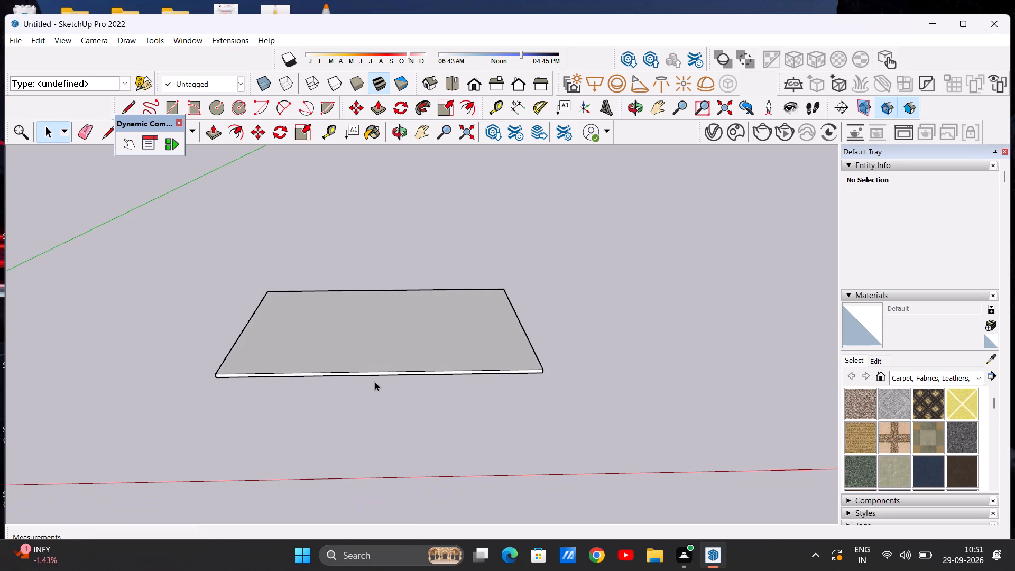
scroll(375, 382, up, 14)
scroll(450, 398, down, 19)
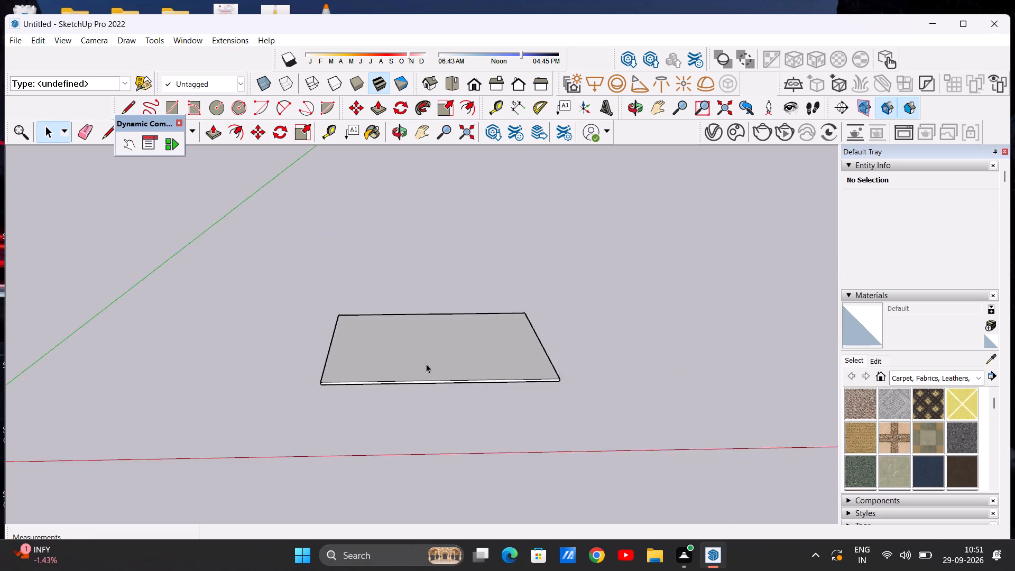
scroll(426, 362, up, 1)
scroll(426, 362, down, 7)
scroll(417, 384, up, 1)
middle_drag(382, 389, 352, 513)
middle_drag(516, 281, 476, 367)
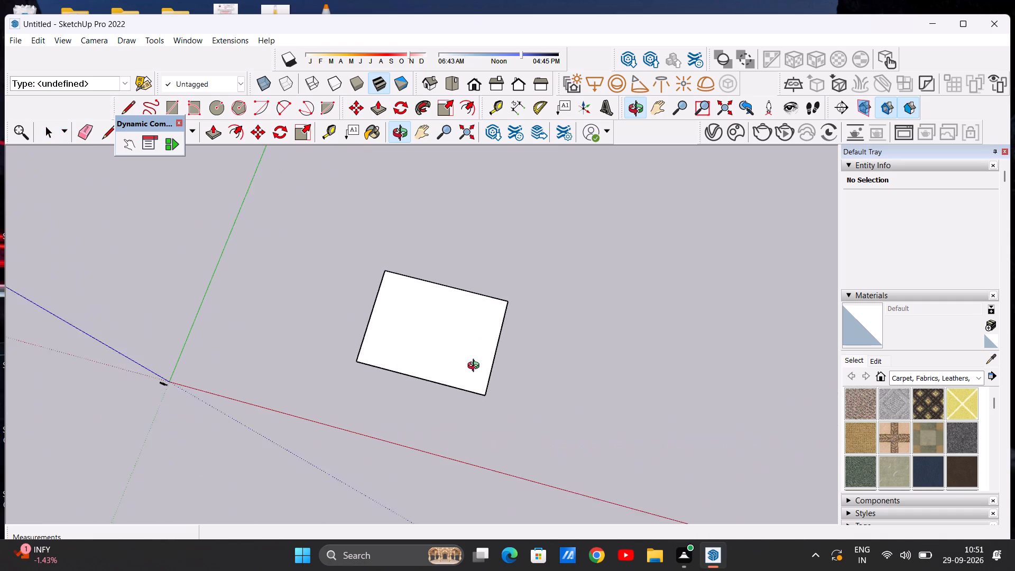
middle_drag(476, 367, 536, 399)
scroll(474, 338, up, 8)
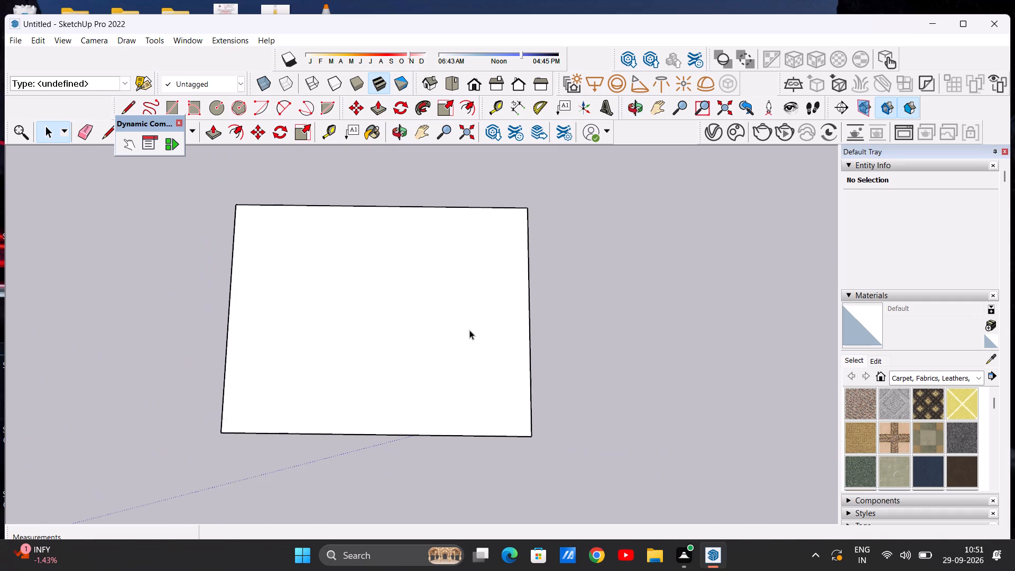
click(236, 128)
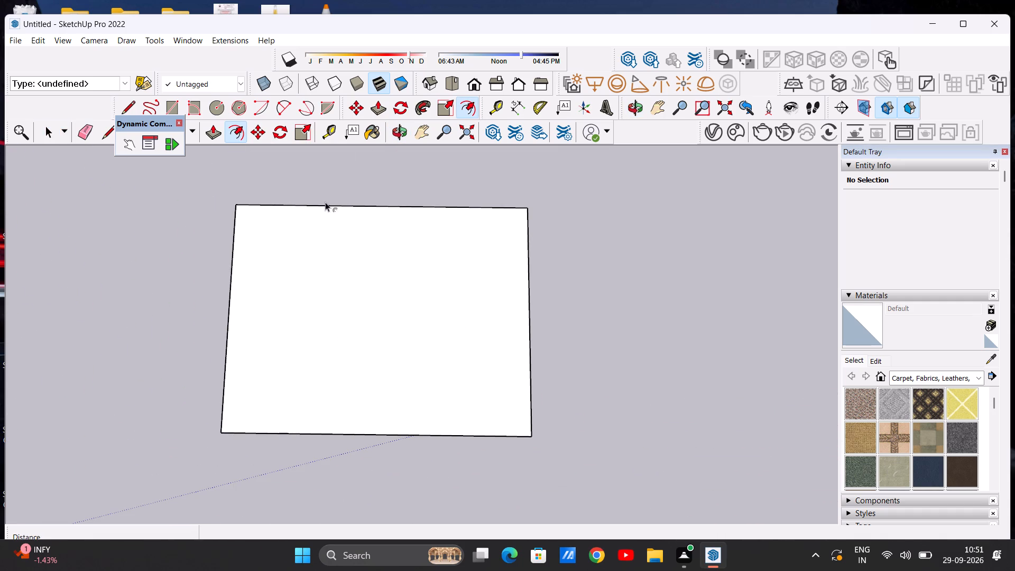
click(374, 211)
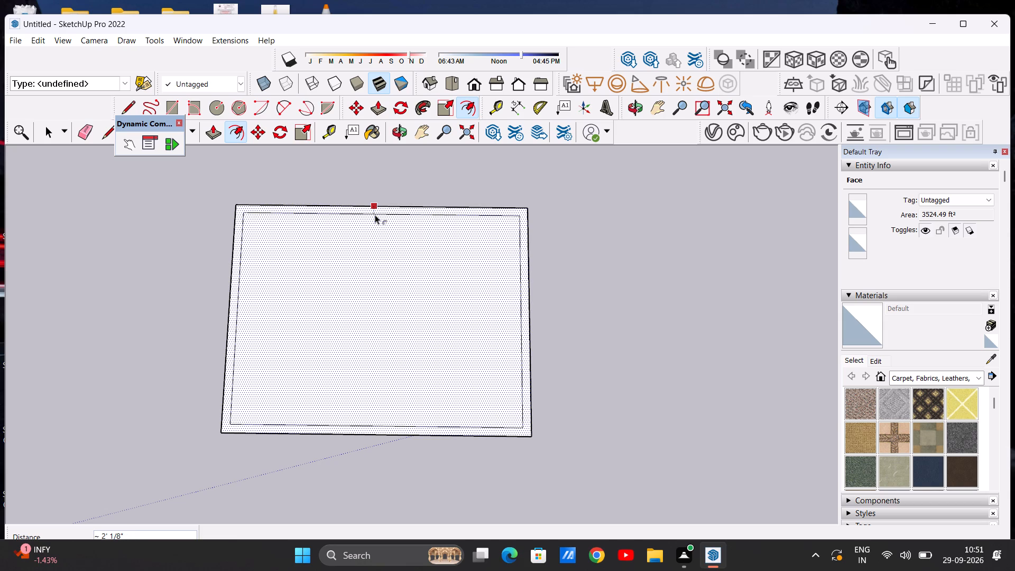
click(375, 215)
key(space)
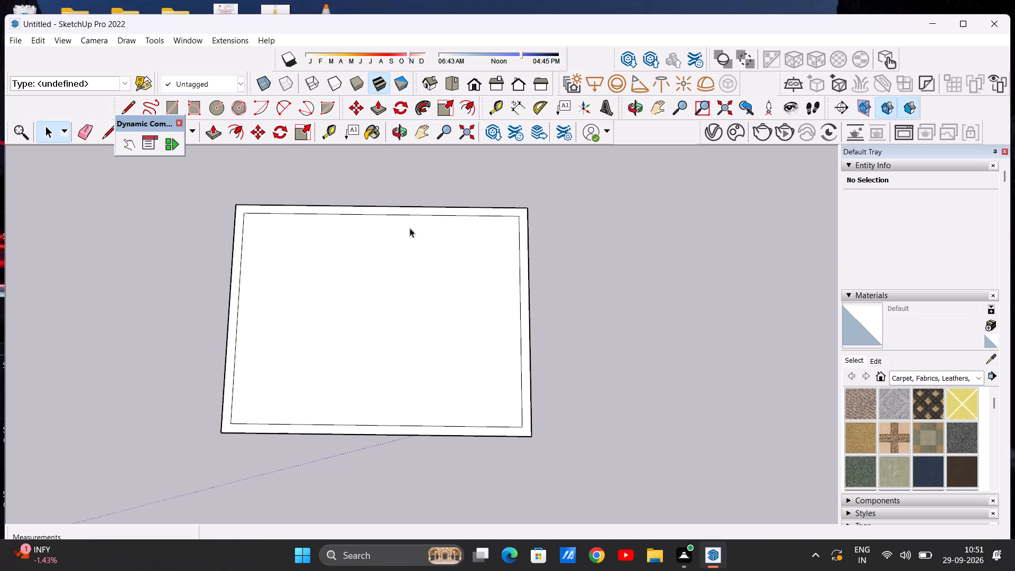
click(593, 246)
Draw two closely spaced parallel lines across the slab's top face, just below its middle, each spanning the full width of about 67' 7".
scroll(385, 244, down, 3)
scroll(350, 291, up, 4)
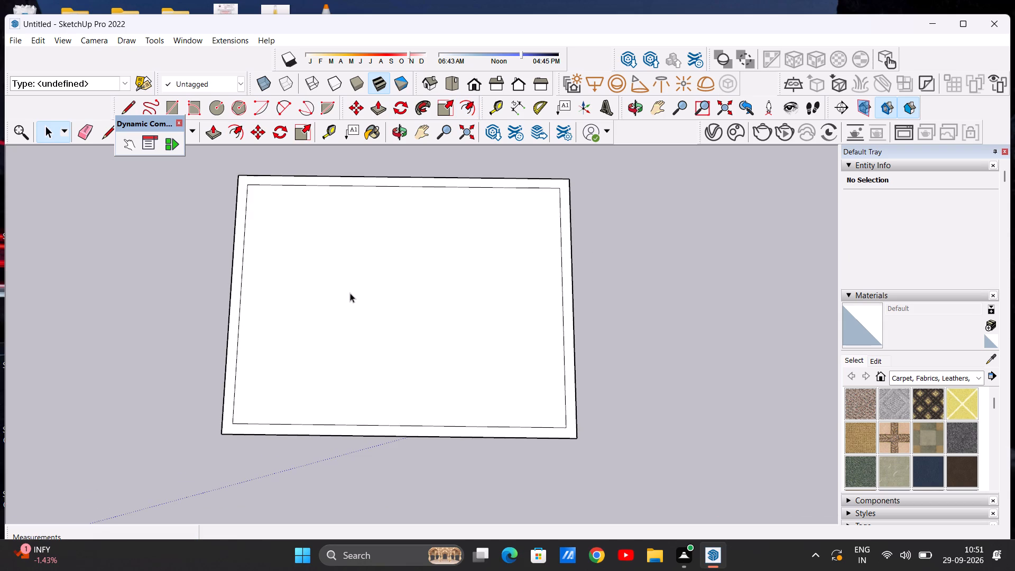
scroll(374, 299, down, 2)
scroll(440, 279, up, 1)
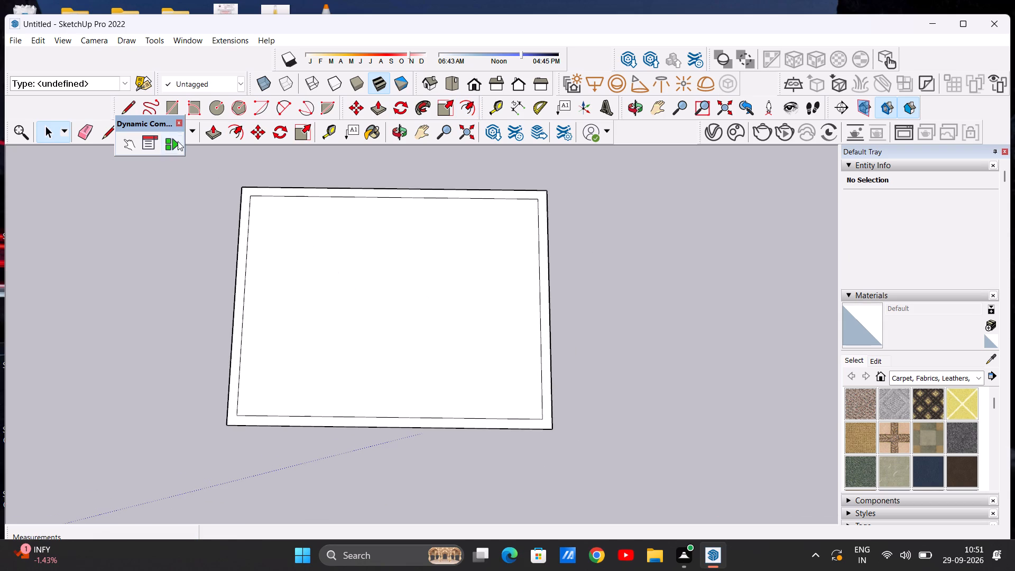
click(129, 108)
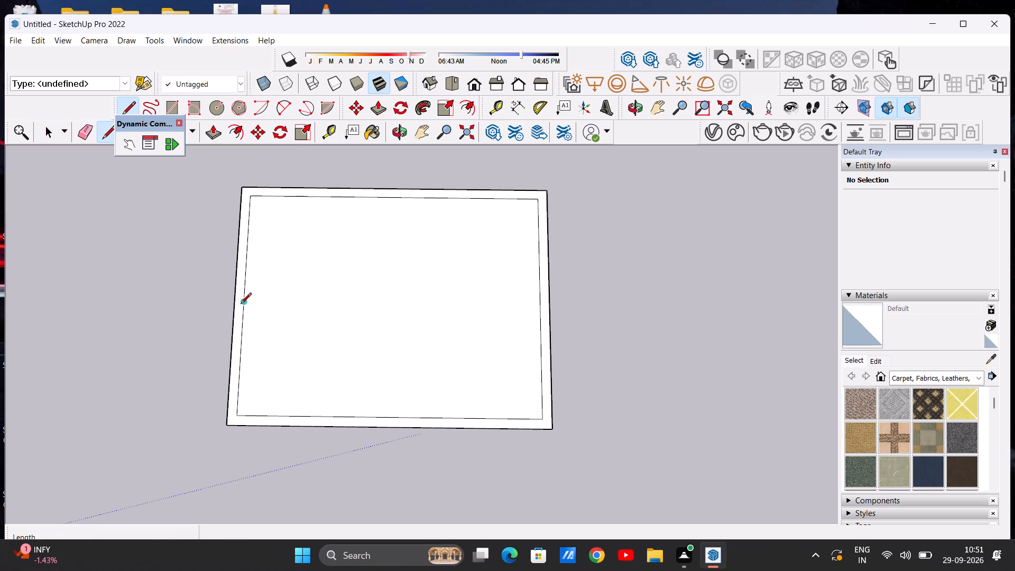
click(230, 326)
click(548, 331)
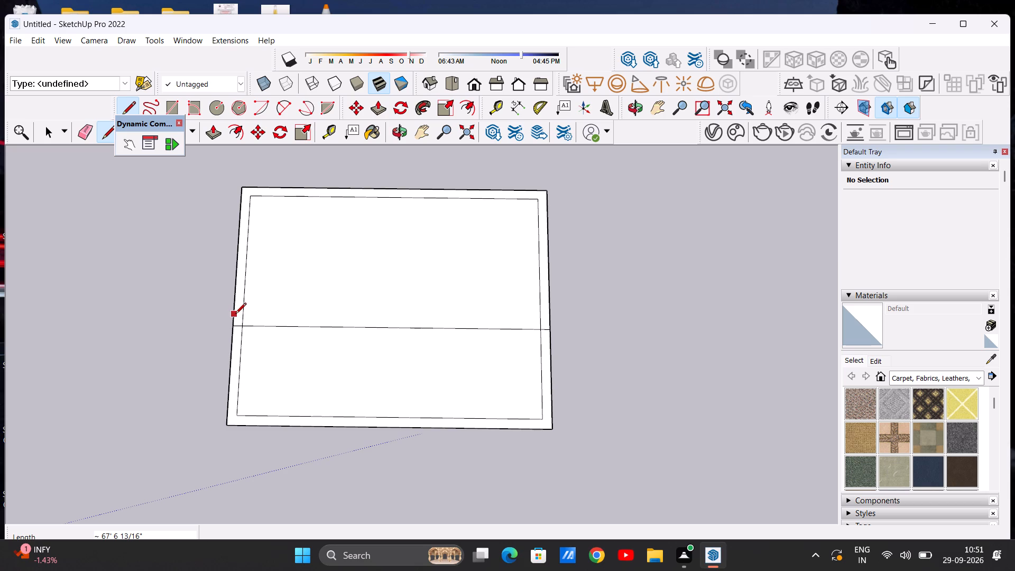
click(235, 315)
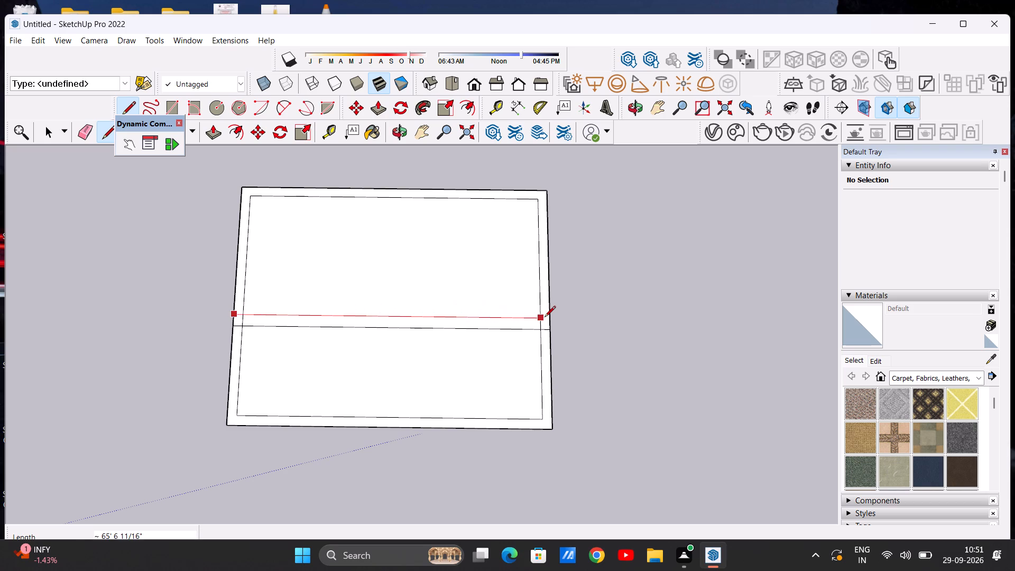
click(547, 319)
key(space)
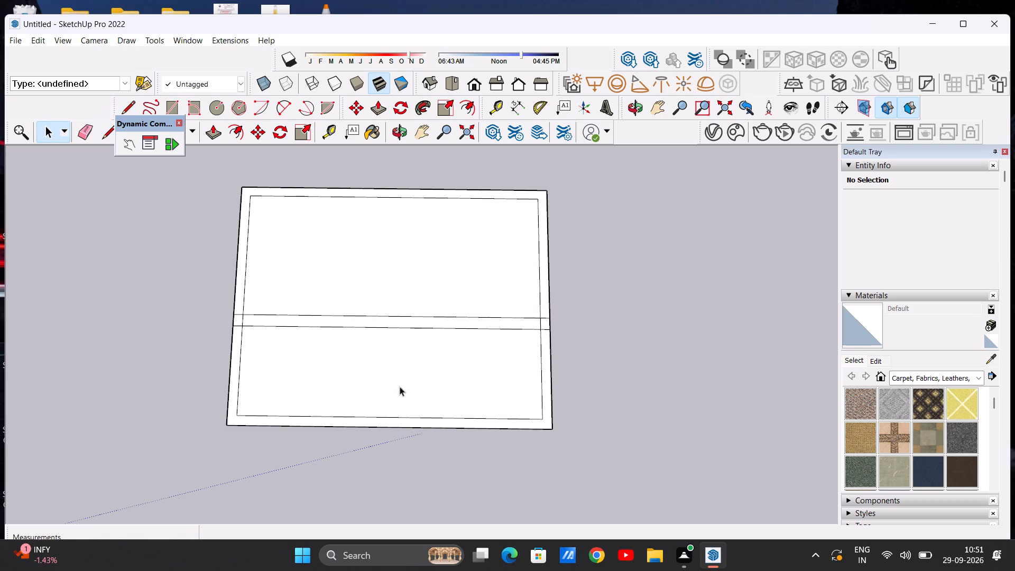
Erase the short segments of the two crossing lines that run through the perimeter border on both sides of the slab.
scroll(340, 363, up, 6)
scroll(363, 341, down, 6)
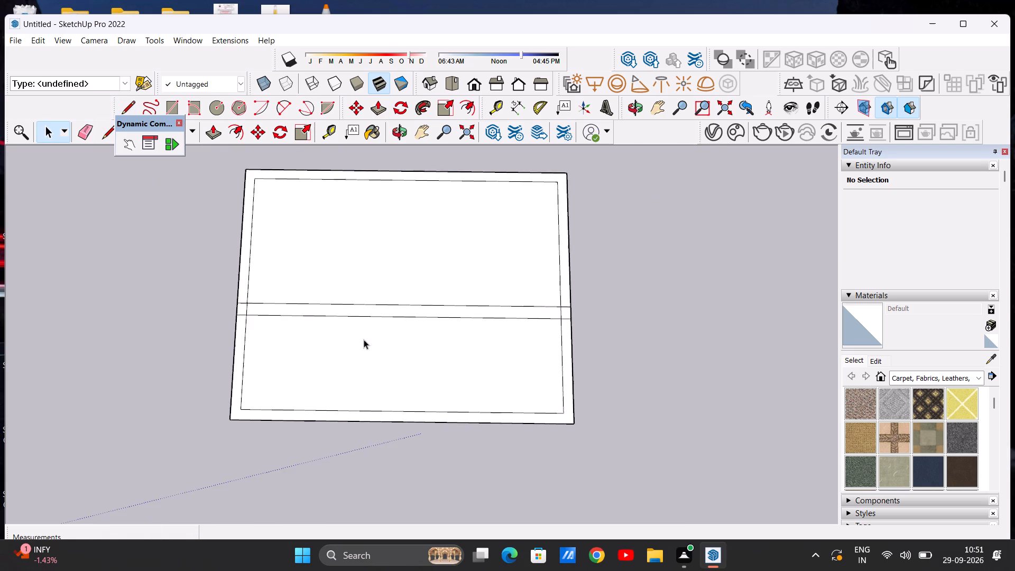
scroll(291, 314, up, 6)
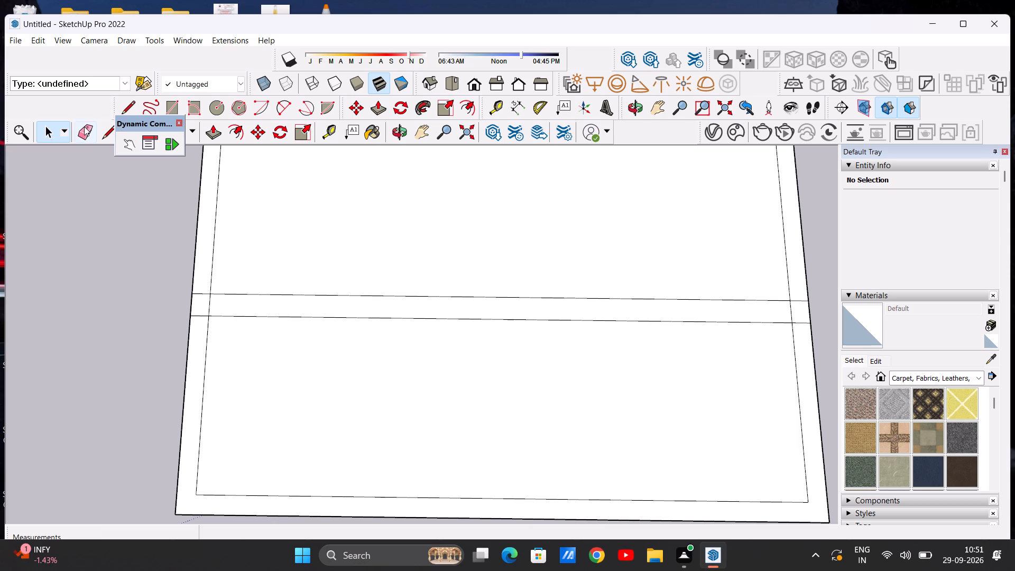
click(84, 126)
scroll(236, 326, up, 4)
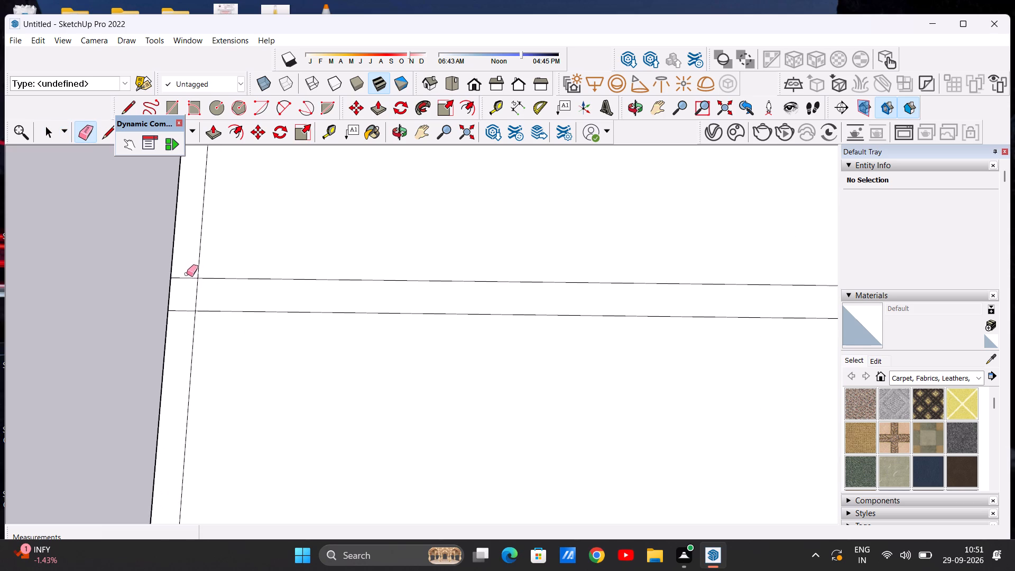
drag(187, 277, 184, 312)
scroll(193, 288, down, 3)
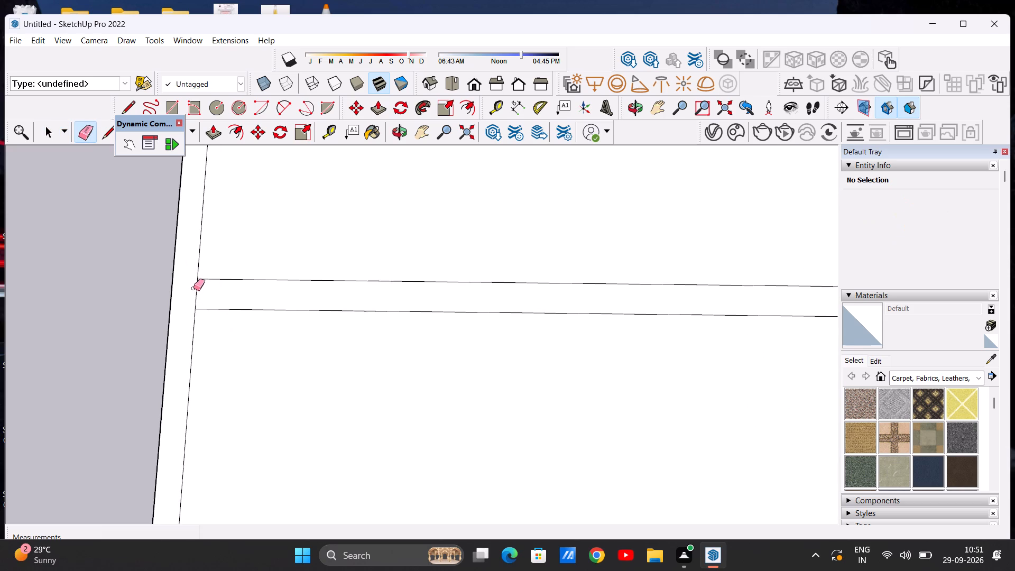
scroll(193, 288, down, 15)
scroll(393, 308, up, 14)
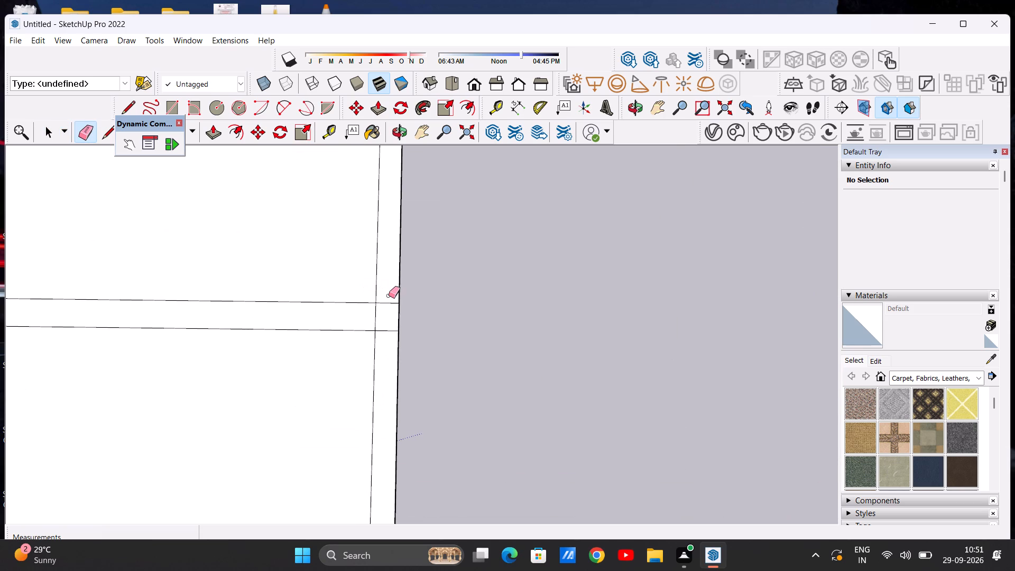
drag(382, 302, 387, 348)
key(space)
scroll(449, 305, down, 9)
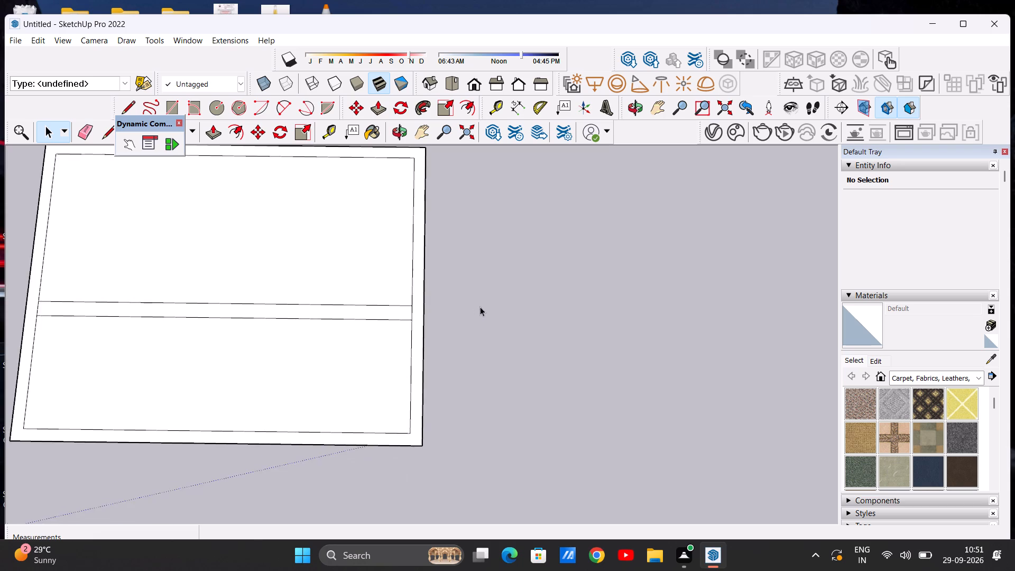
Draw two lines of about 2' from the border's inner front-right corner, one to each adjoining outer edge of the slab.
scroll(480, 307, down, 9)
scroll(239, 301, up, 5)
scroll(375, 287, down, 3)
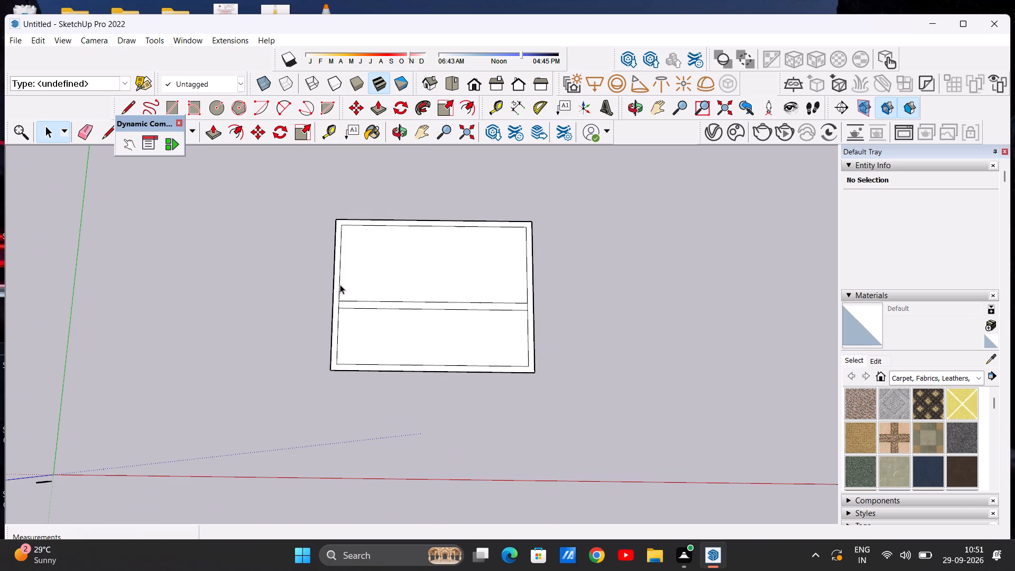
scroll(272, 280, down, 2)
scroll(460, 285, up, 5)
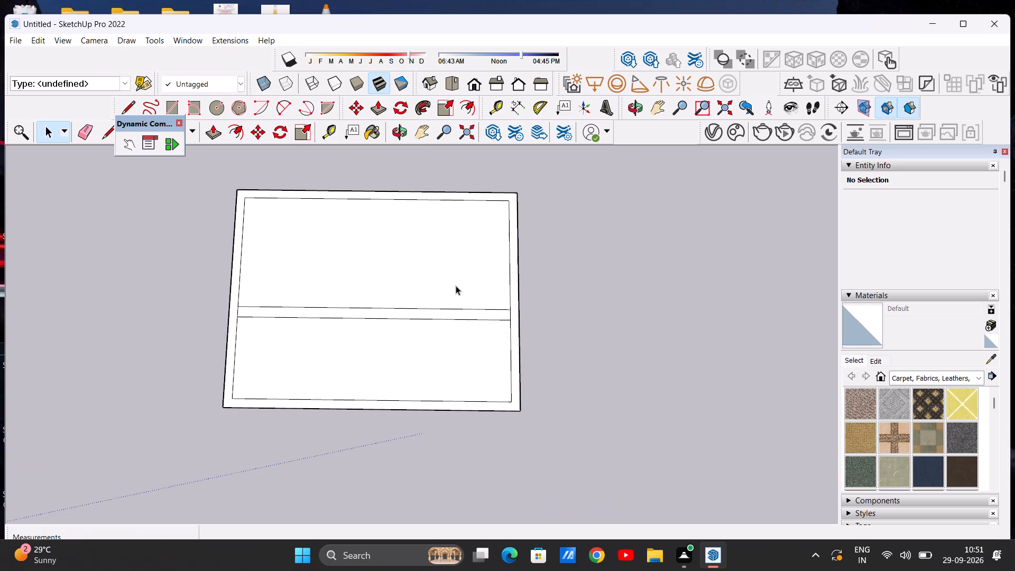
middle_drag(308, 333, 297, 352)
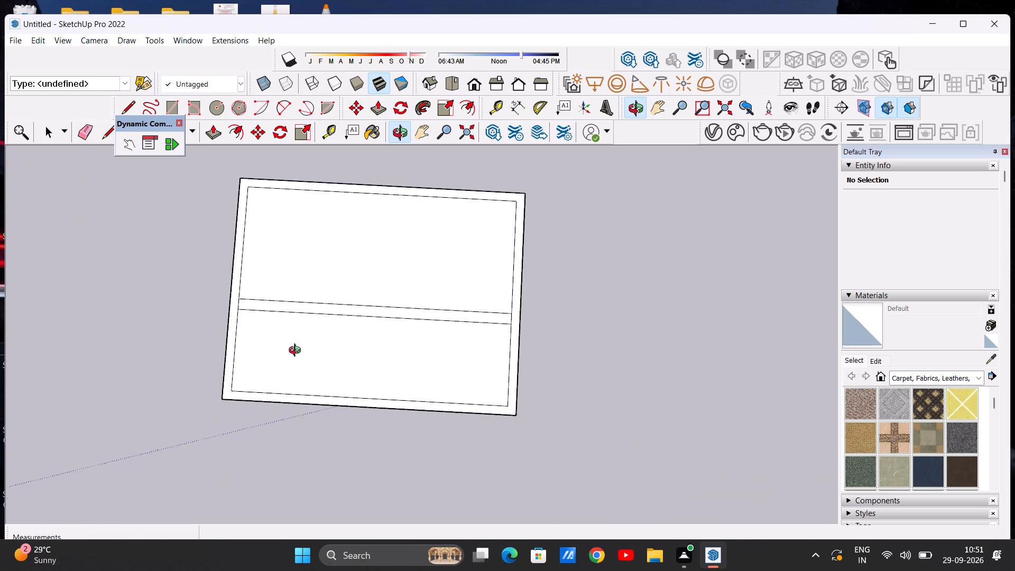
middle_drag(297, 352, 313, 357)
scroll(313, 355, up, 2)
scroll(309, 344, down, 2)
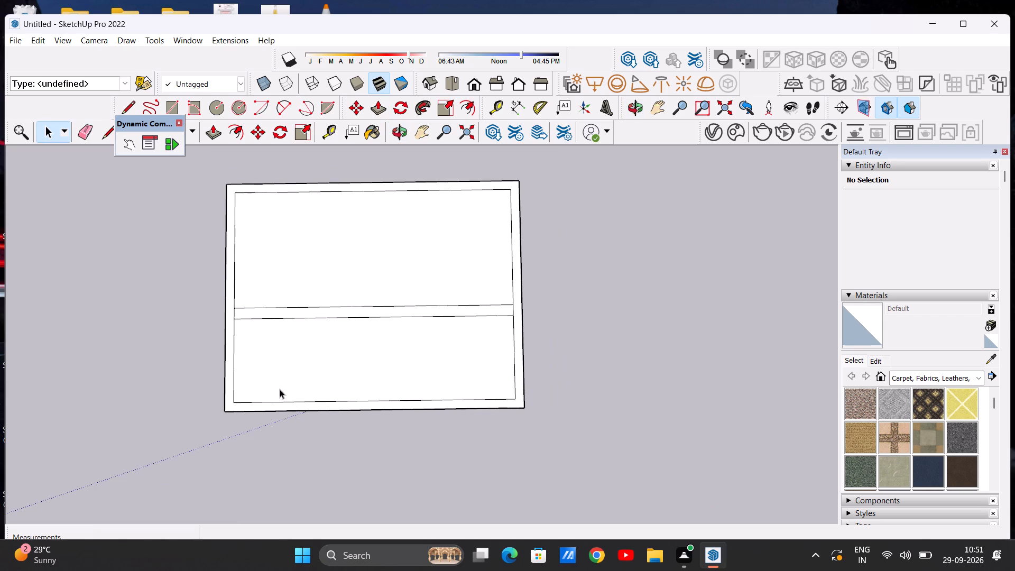
click(127, 108)
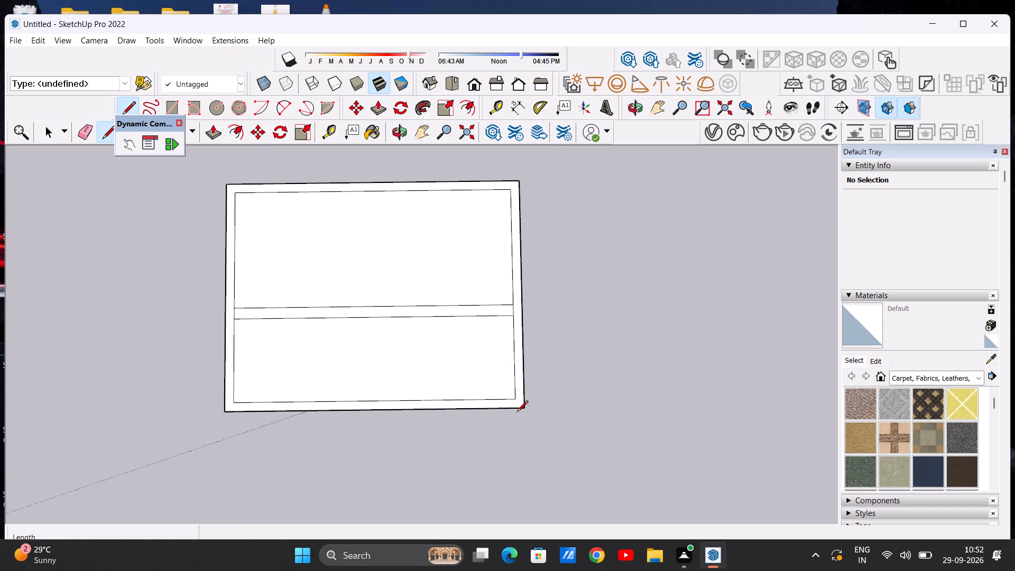
scroll(516, 409, up, 15)
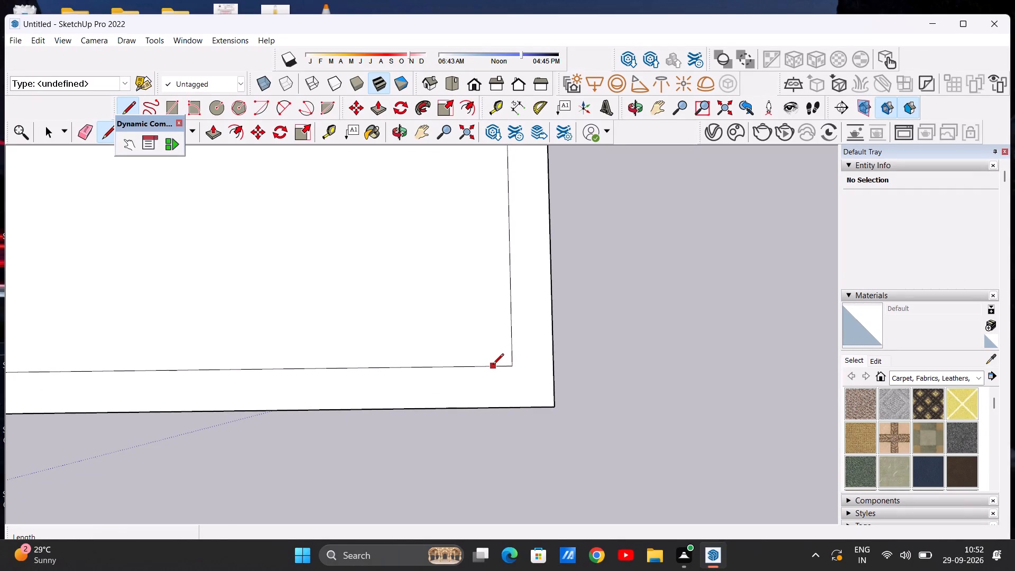
click(511, 365)
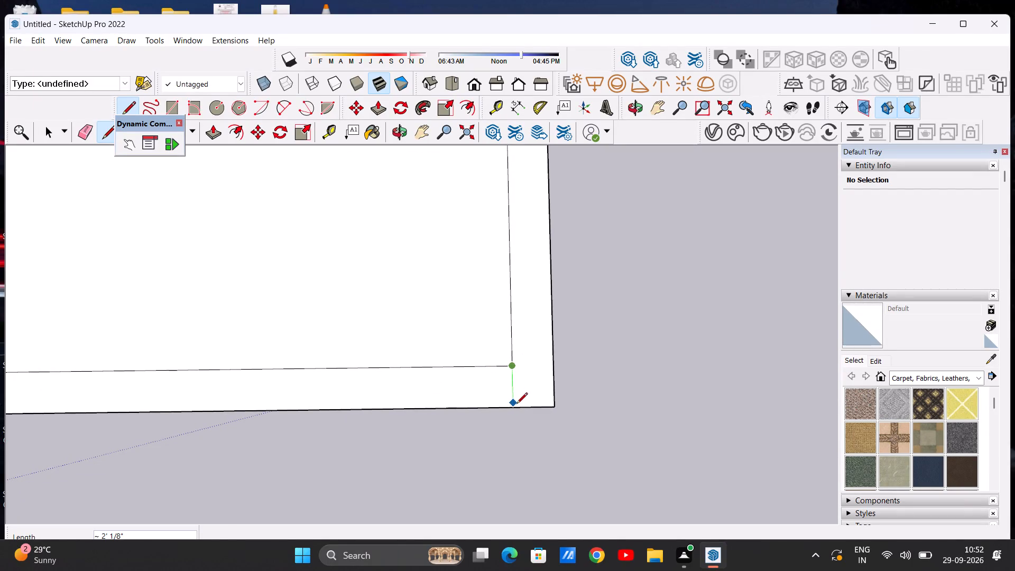
click(515, 408)
click(513, 367)
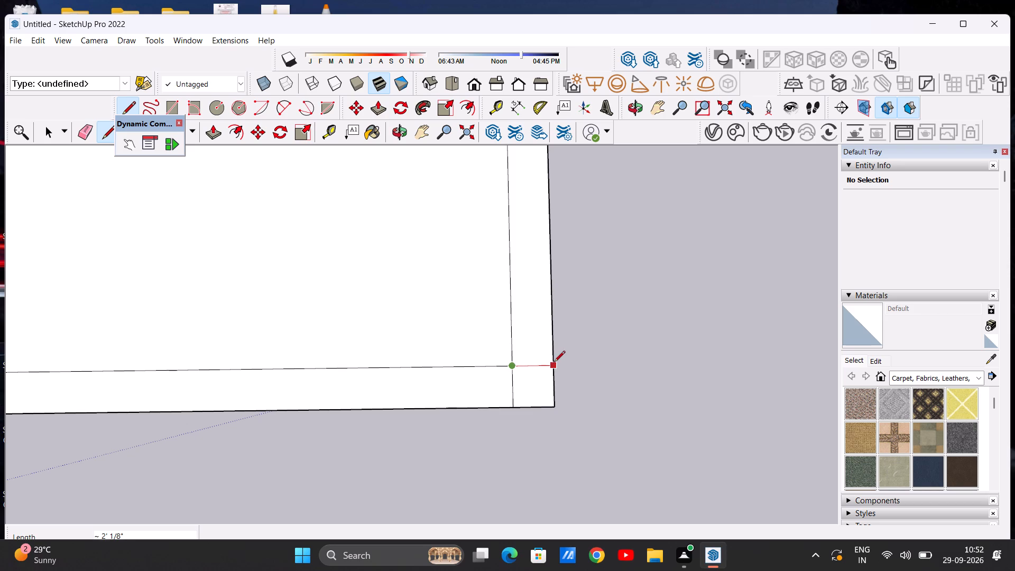
click(554, 363)
scroll(550, 376, down, 20)
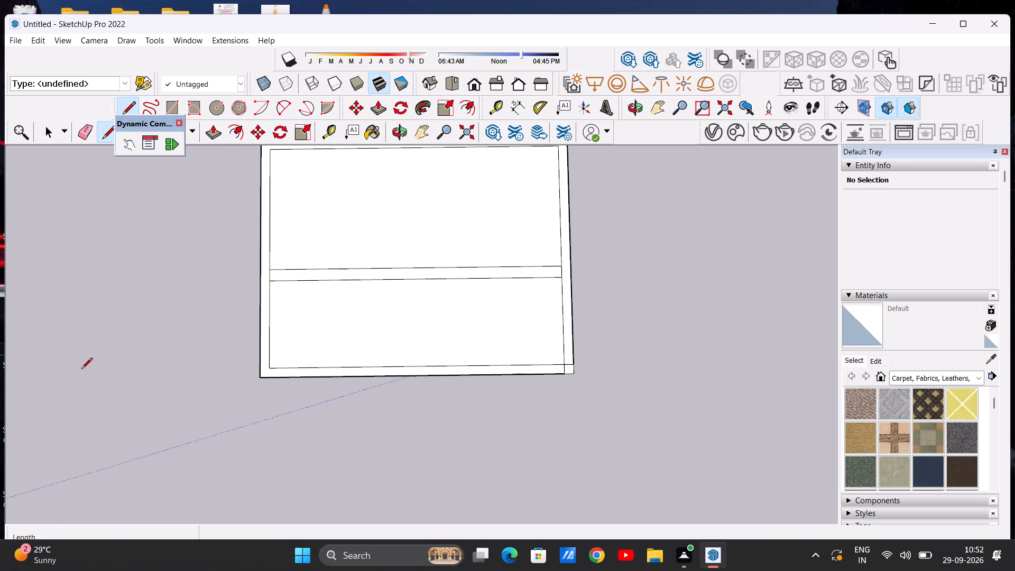
scroll(217, 392, up, 5)
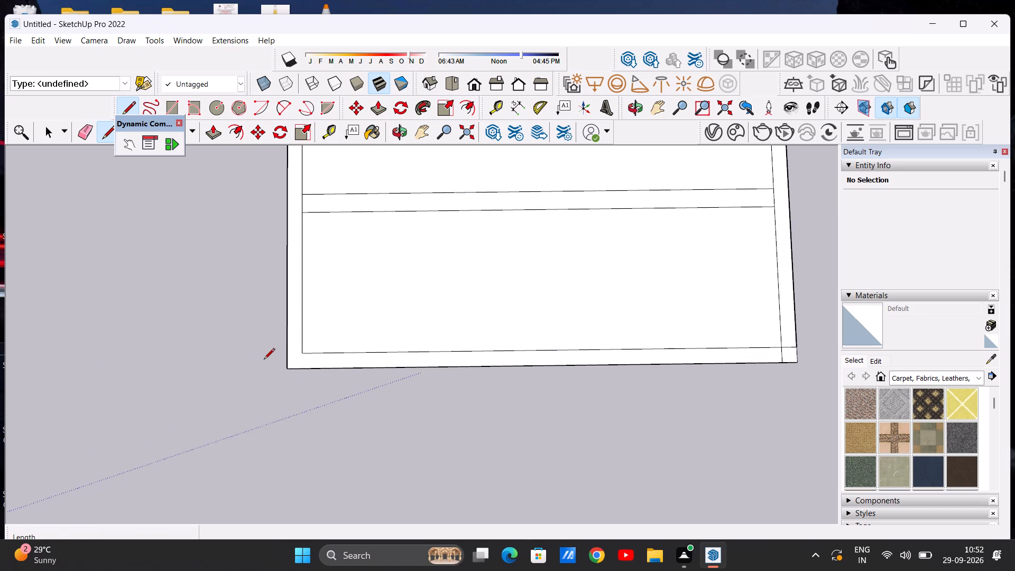
key(space)
Draw a line of about 2' across the front border strip near its middle, from the inner line to the slab's outer edge.
scroll(189, 407, down, 8)
scroll(237, 329, up, 6)
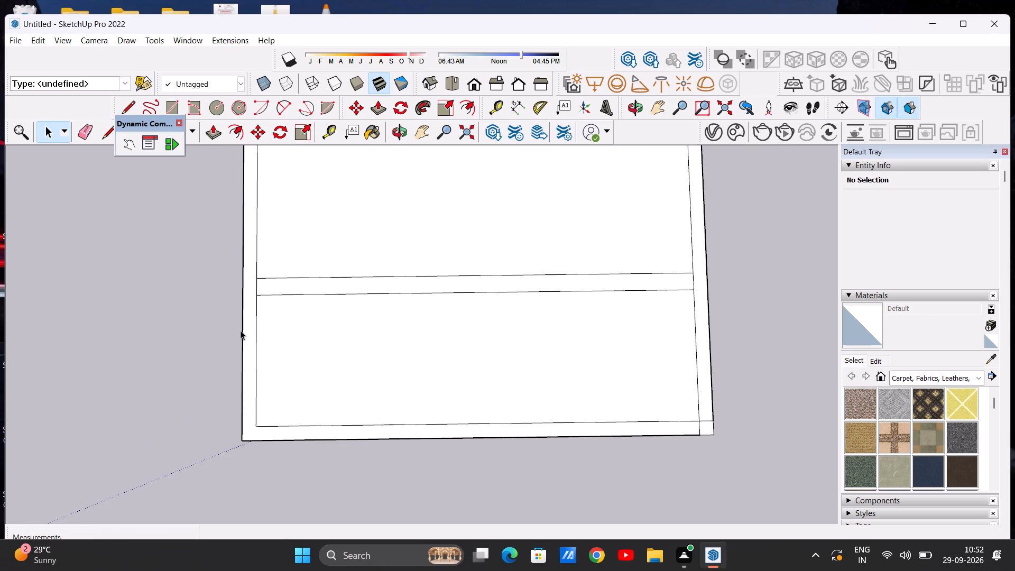
scroll(285, 348, down, 3)
scroll(248, 390, up, 5)
scroll(274, 380, down, 5)
scroll(244, 417, up, 6)
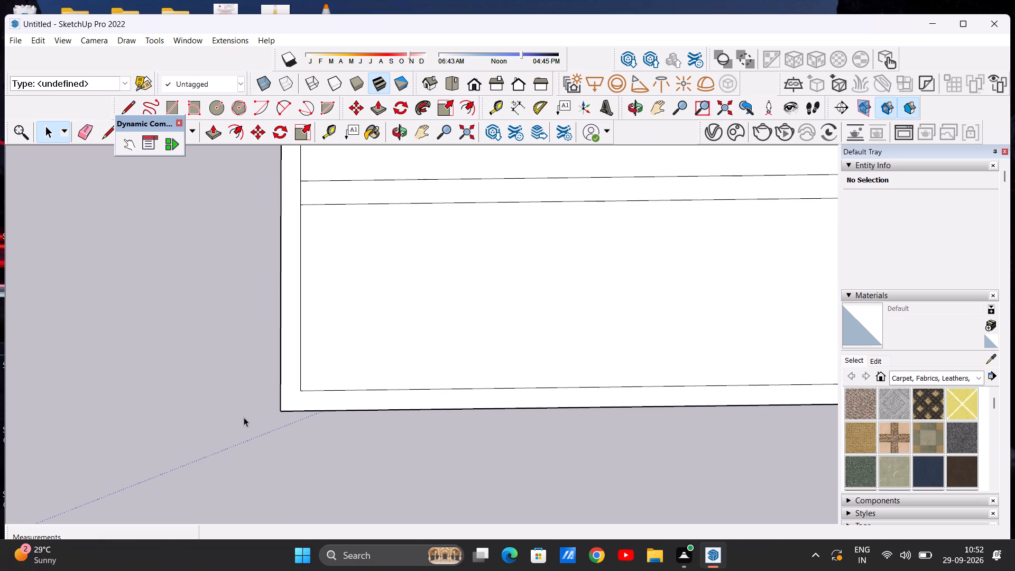
scroll(185, 410, down, 4)
scroll(239, 398, up, 3)
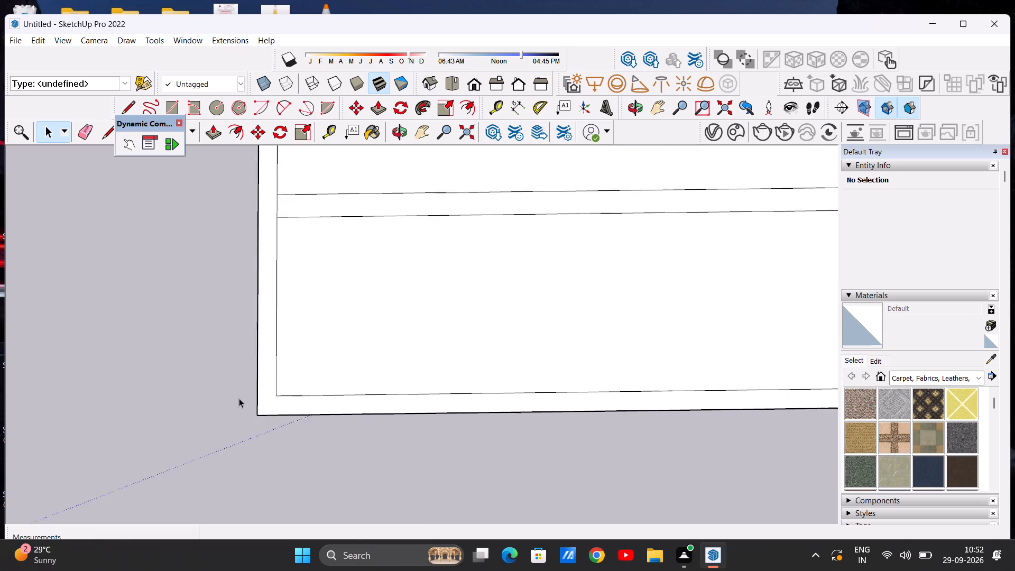
scroll(239, 398, up, 1)
scroll(238, 398, down, 4)
scroll(244, 388, up, 5)
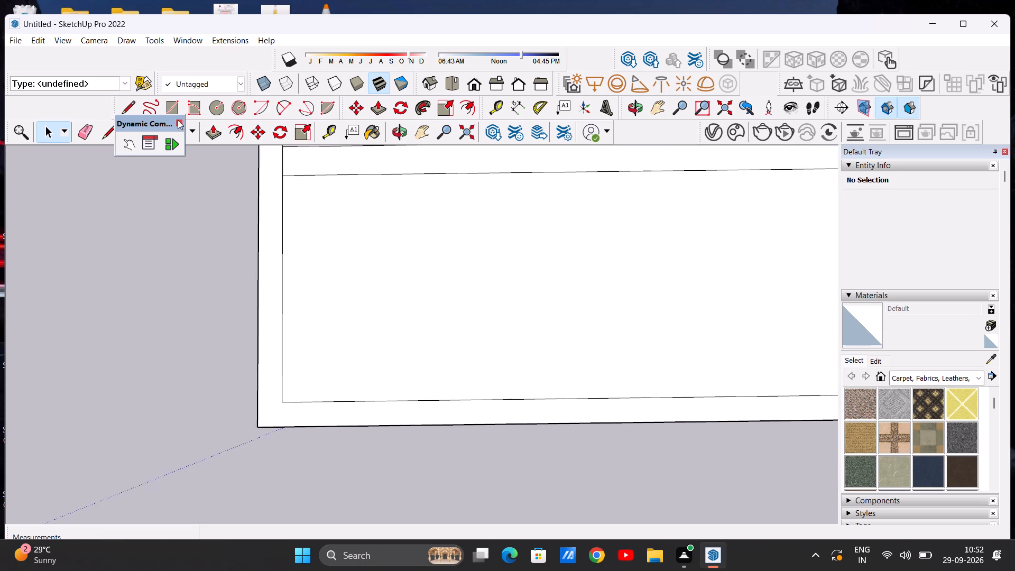
click(128, 106)
scroll(256, 404, down, 2)
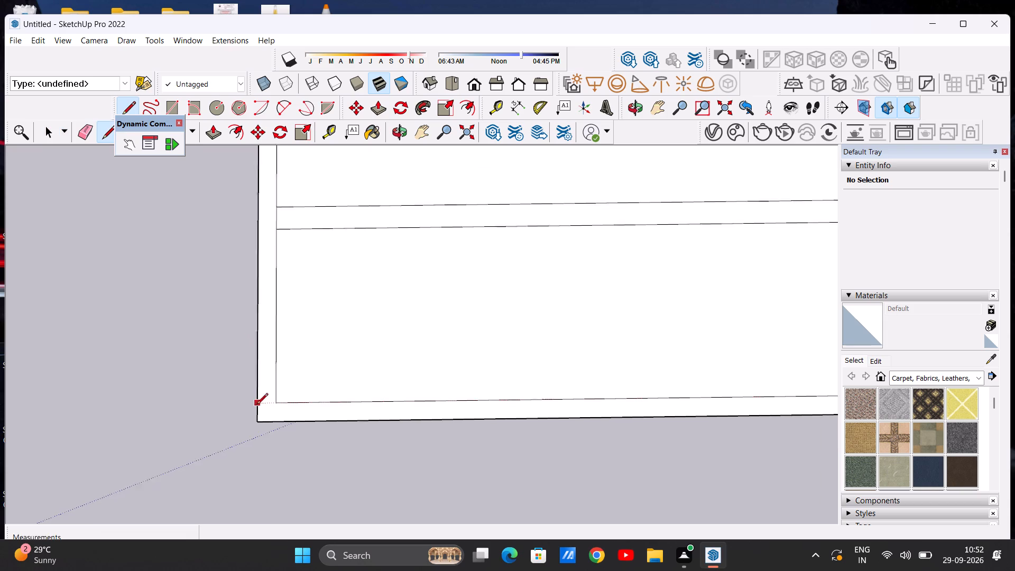
scroll(257, 405, down, 9)
scroll(418, 401, up, 7)
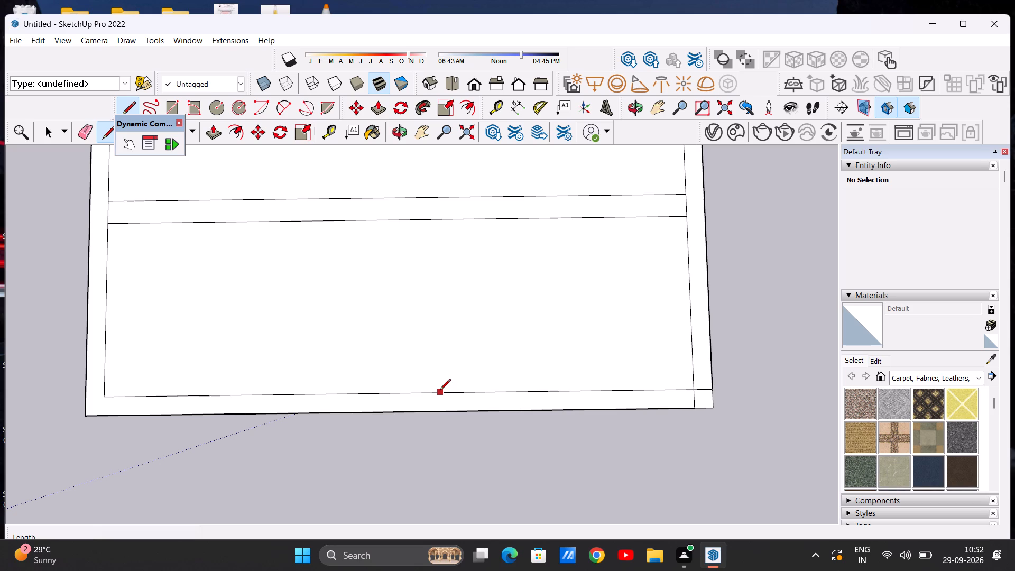
click(437, 390)
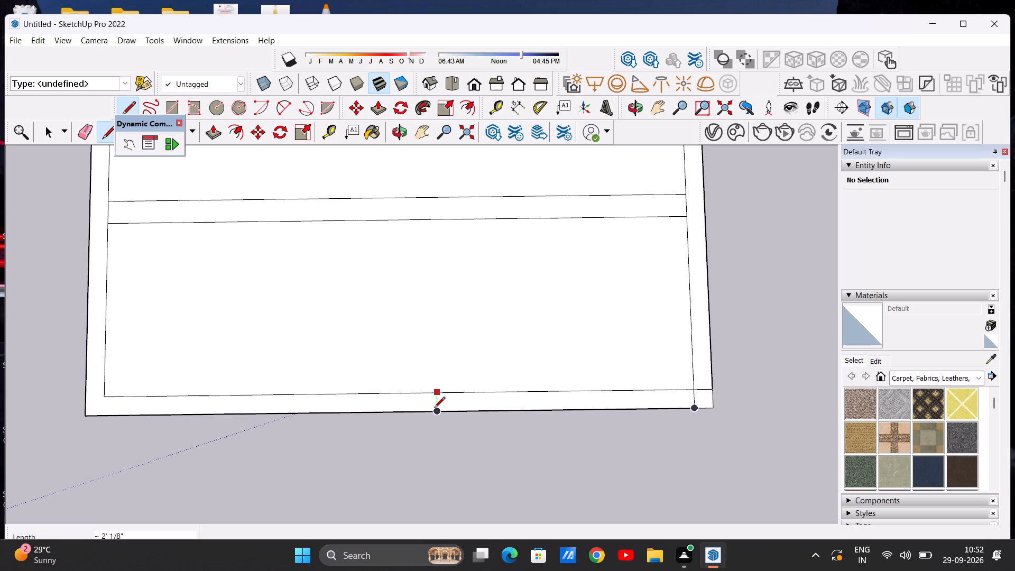
click(435, 412)
key(space)
scroll(426, 413, down, 10)
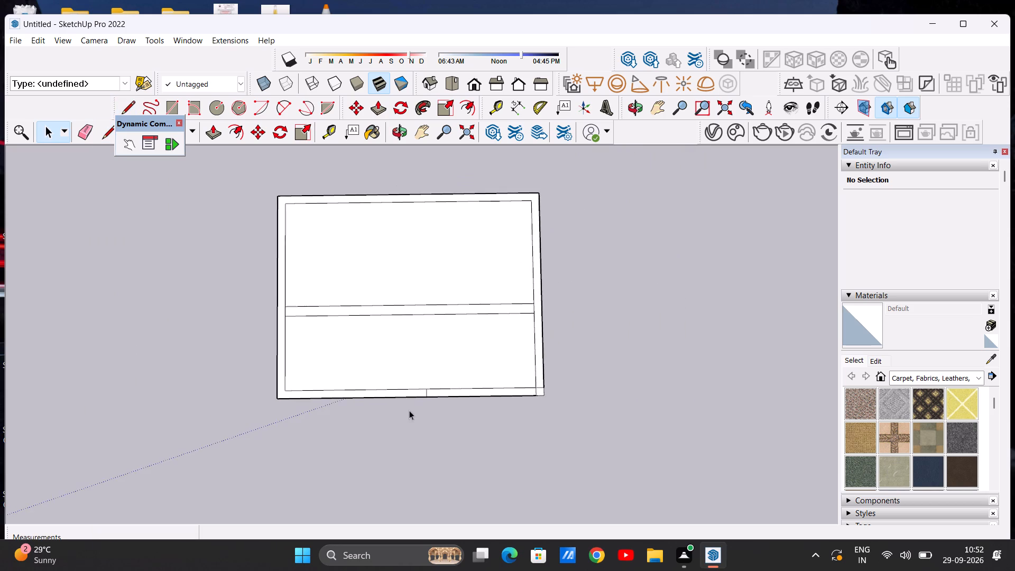
Draw a line of about 2' from the border's inner front-left corner to the slab's left outer edge.
middle_drag(410, 430, 416, 301)
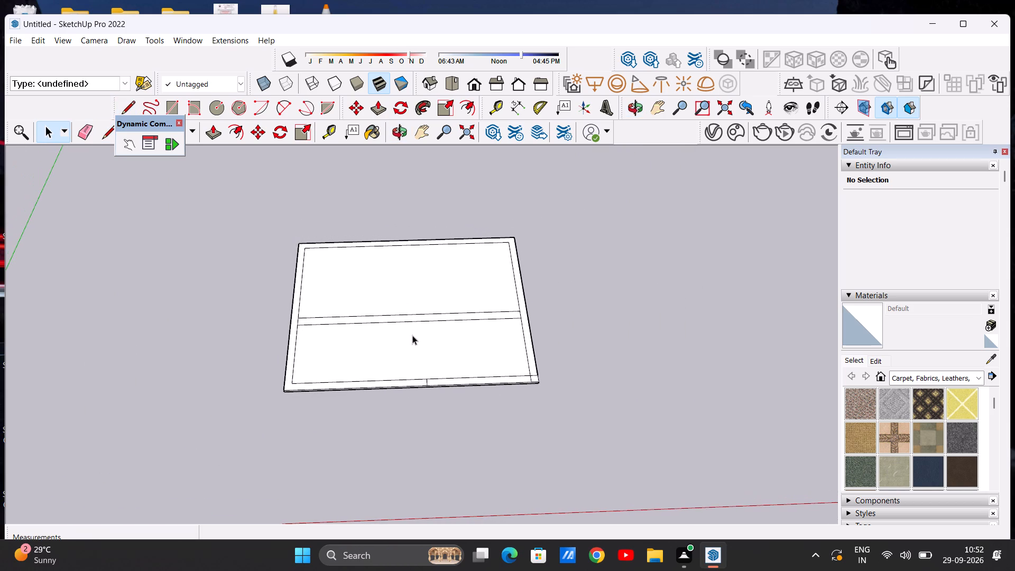
scroll(416, 366, up, 2)
scroll(428, 380, down, 1)
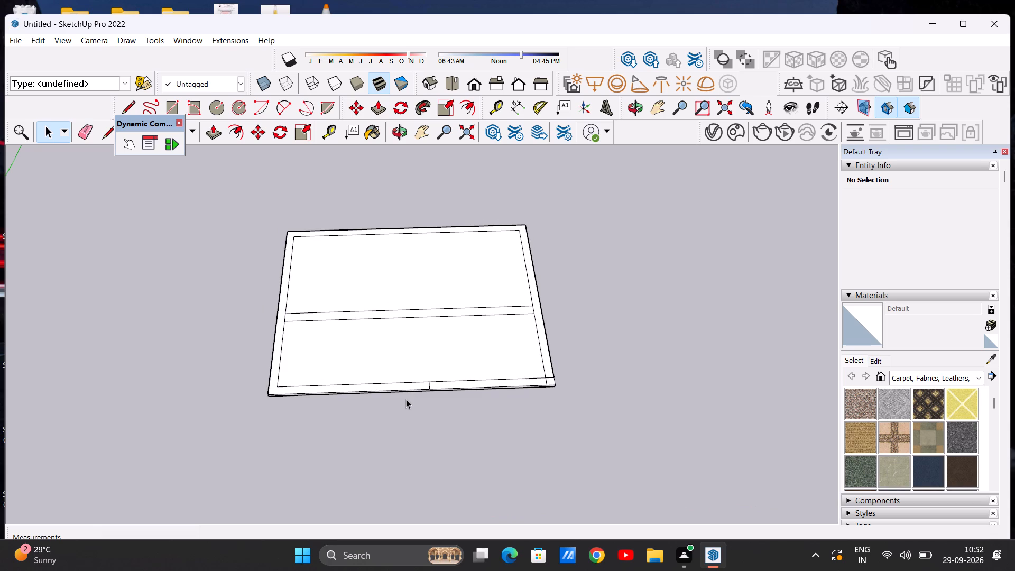
middle_drag(408, 408, 391, 477)
scroll(282, 373, up, 8)
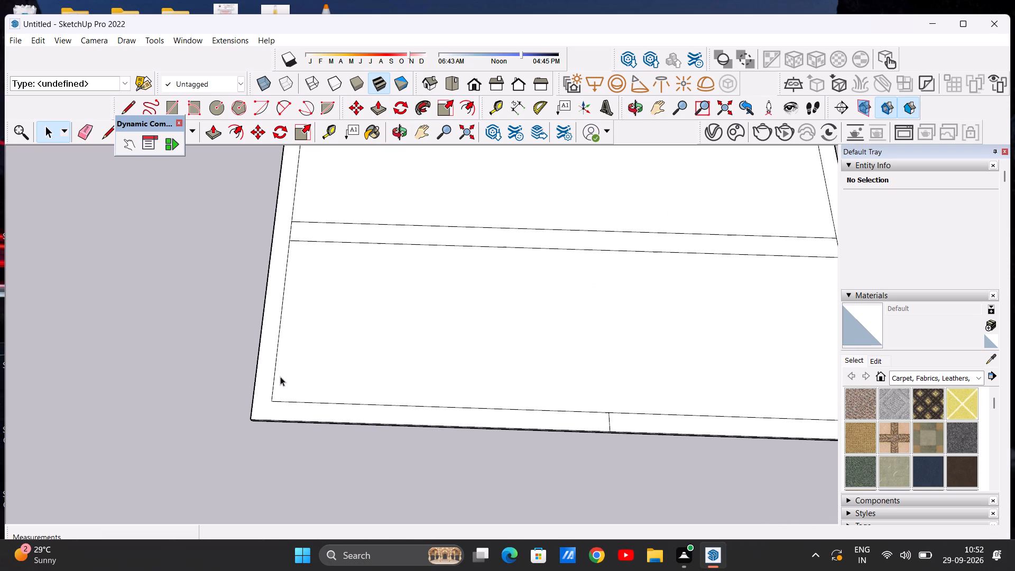
click(103, 131)
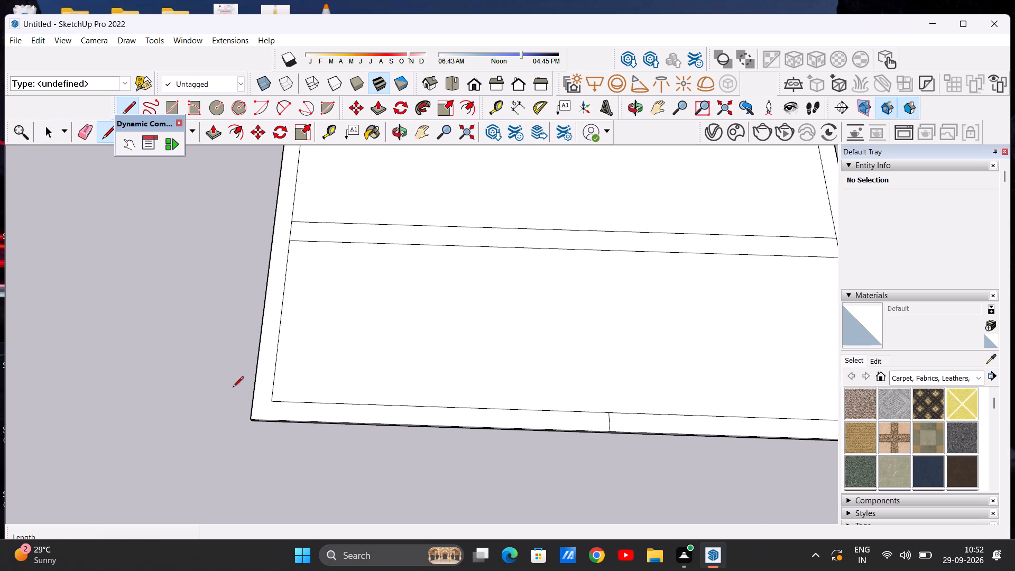
scroll(242, 399, up, 7)
click(303, 405)
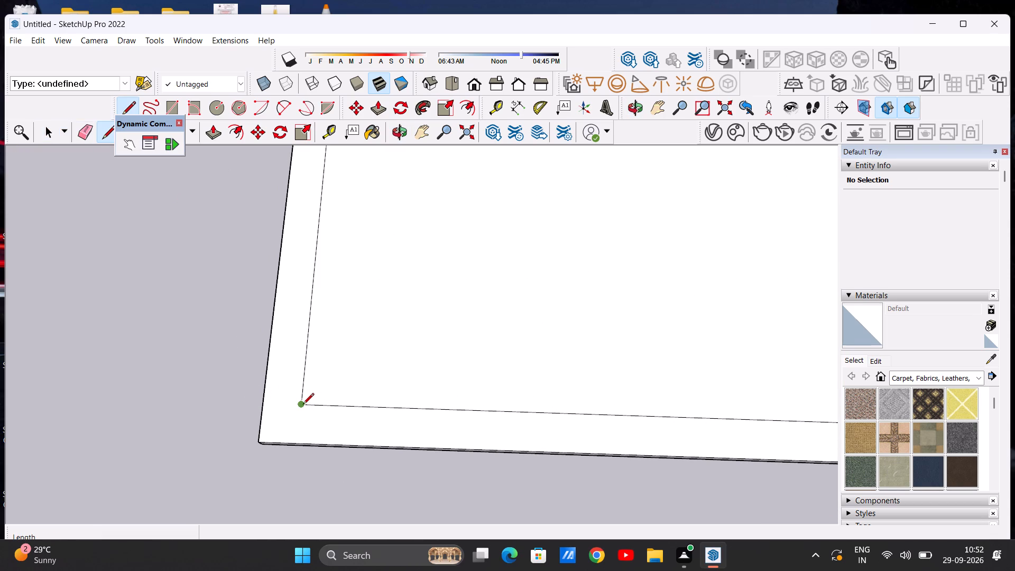
click(263, 403)
key(space)
Examine the divided border and crossing strip on the slab's top face from above and from a lower angle.
scroll(262, 448, down, 16)
middle_drag(259, 434, 265, 429)
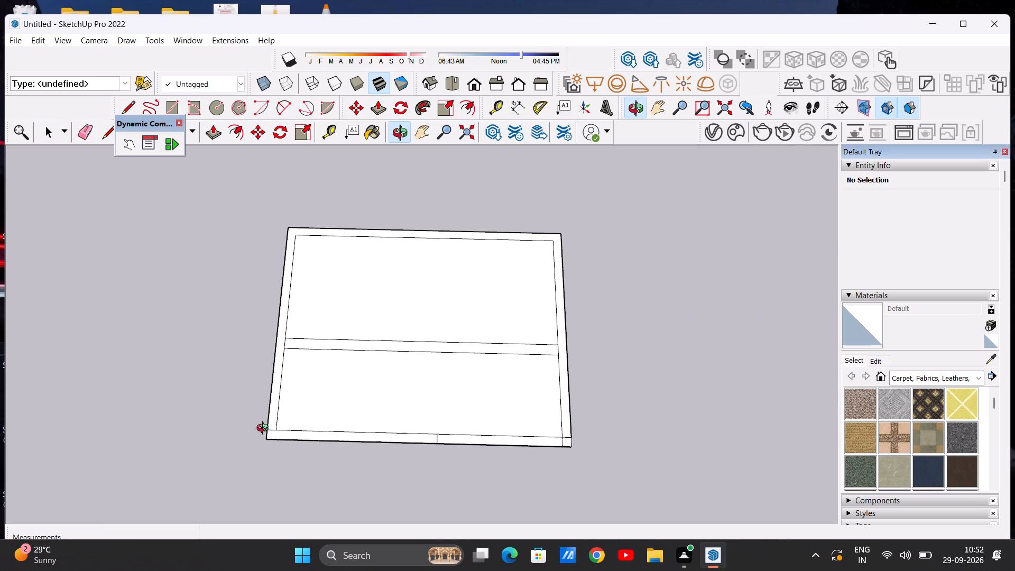
middle_drag(265, 429, 253, 446)
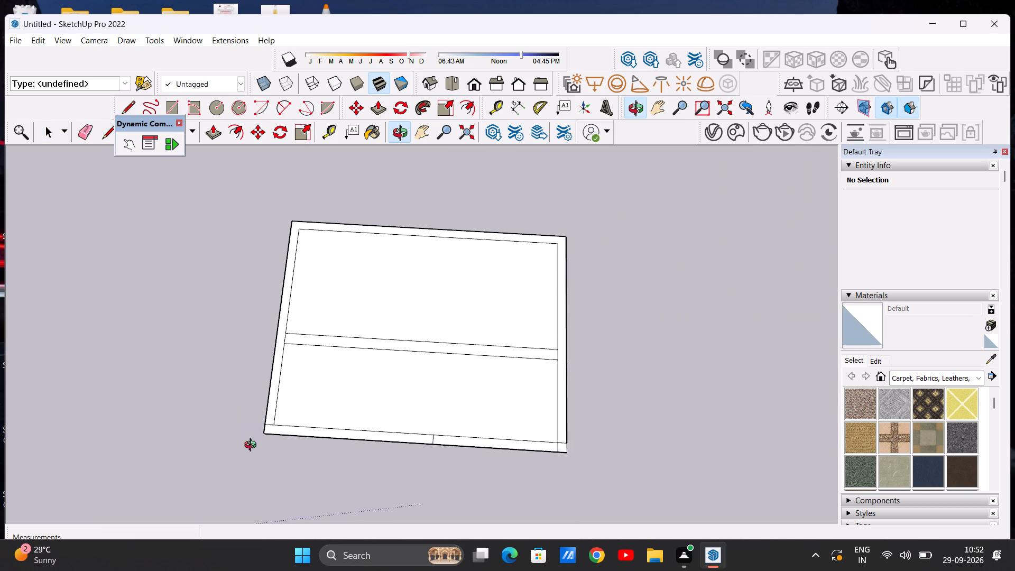
middle_drag(253, 446, 274, 487)
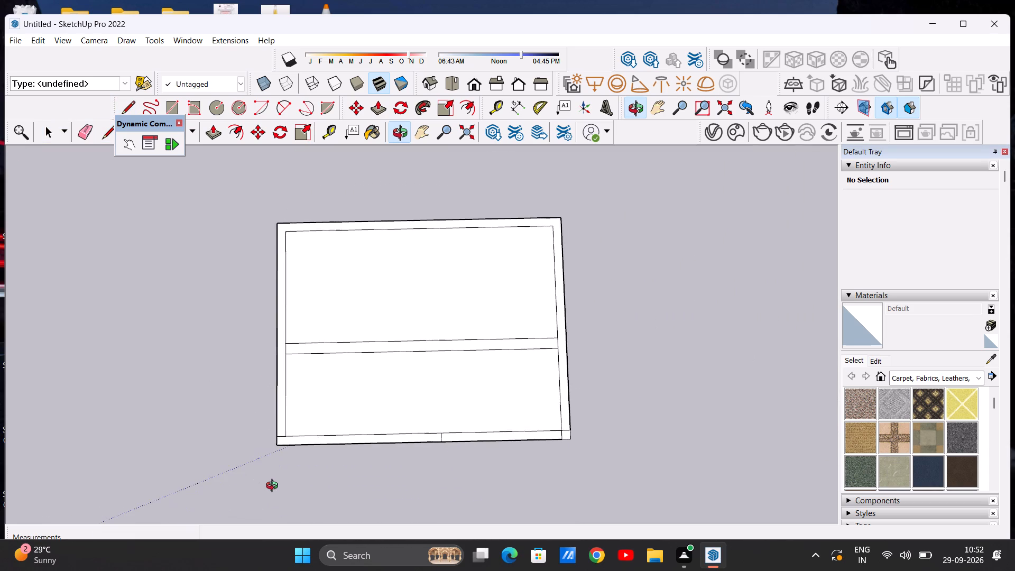
middle_drag(274, 487, 260, 484)
scroll(280, 417, up, 8)
scroll(274, 424, down, 7)
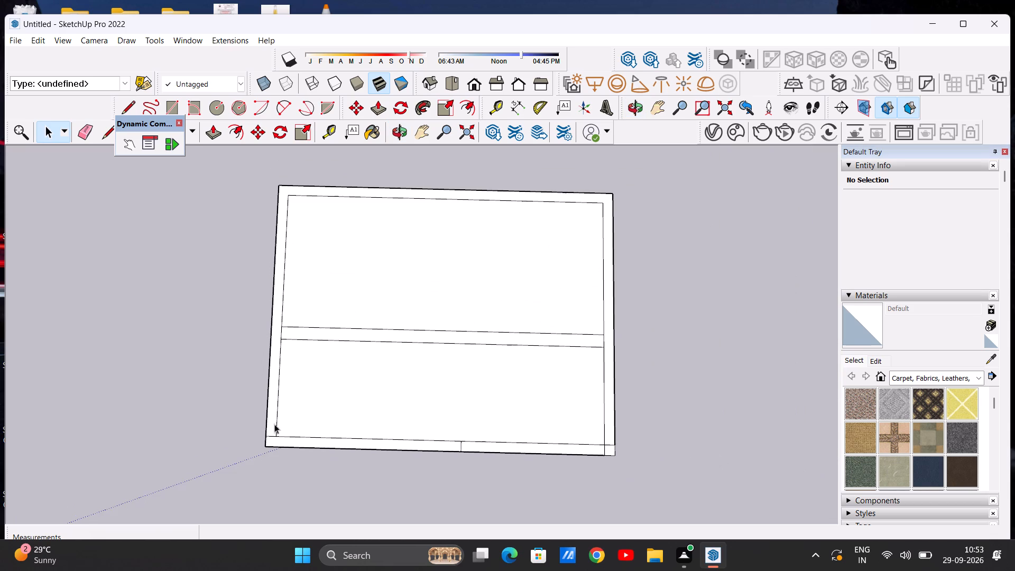
middle_drag(335, 485, 368, 297)
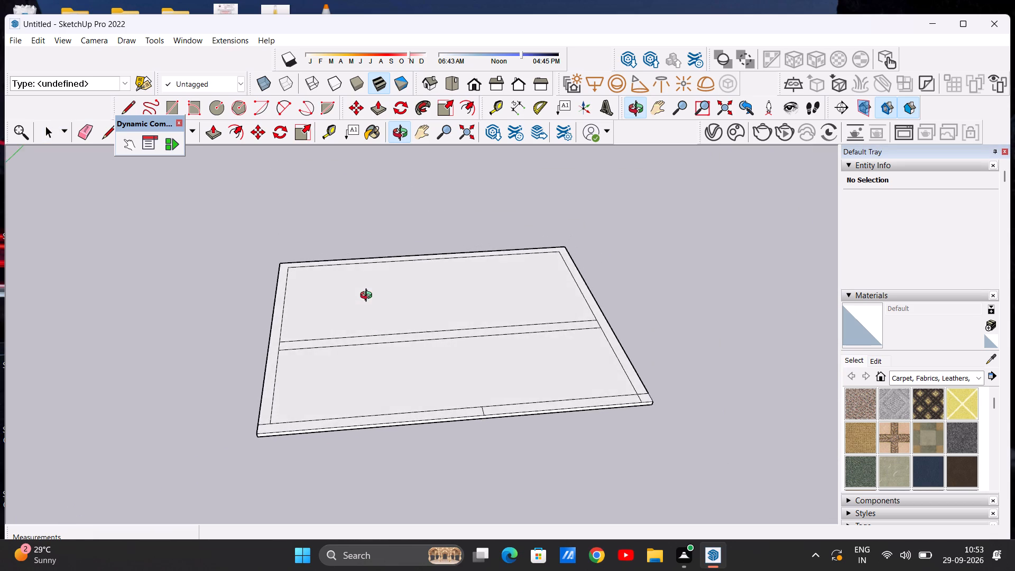
Push/Pull the U-shaped border along the slab's back and two sides up 10' to form walls.
middle_drag(368, 297, 331, 305)
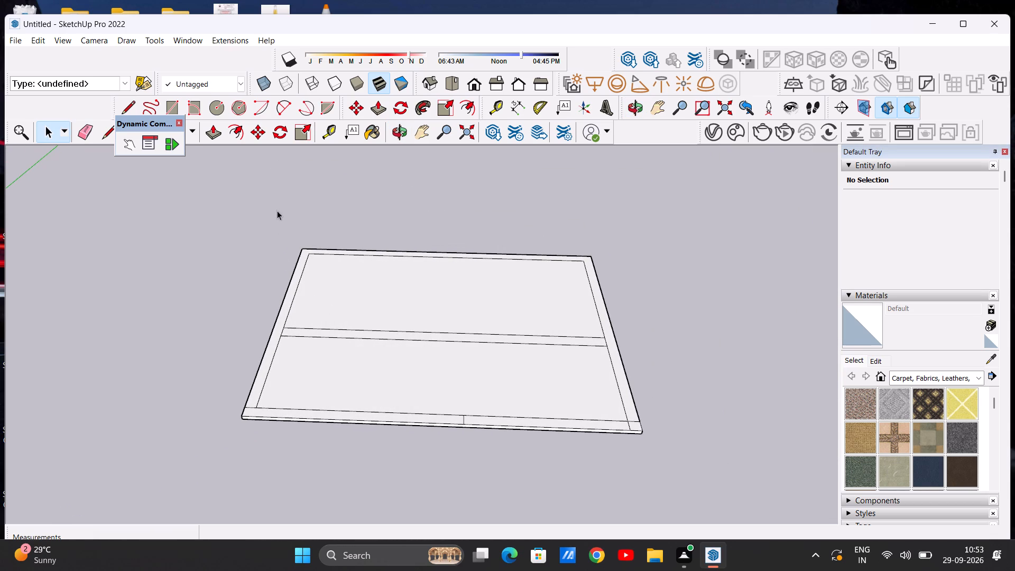
click(211, 130)
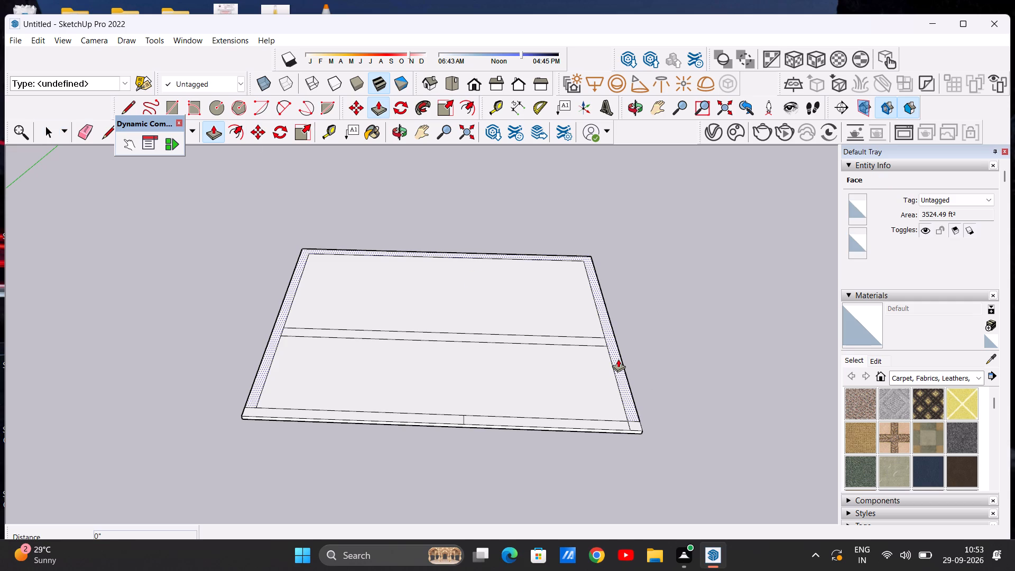
click(621, 356)
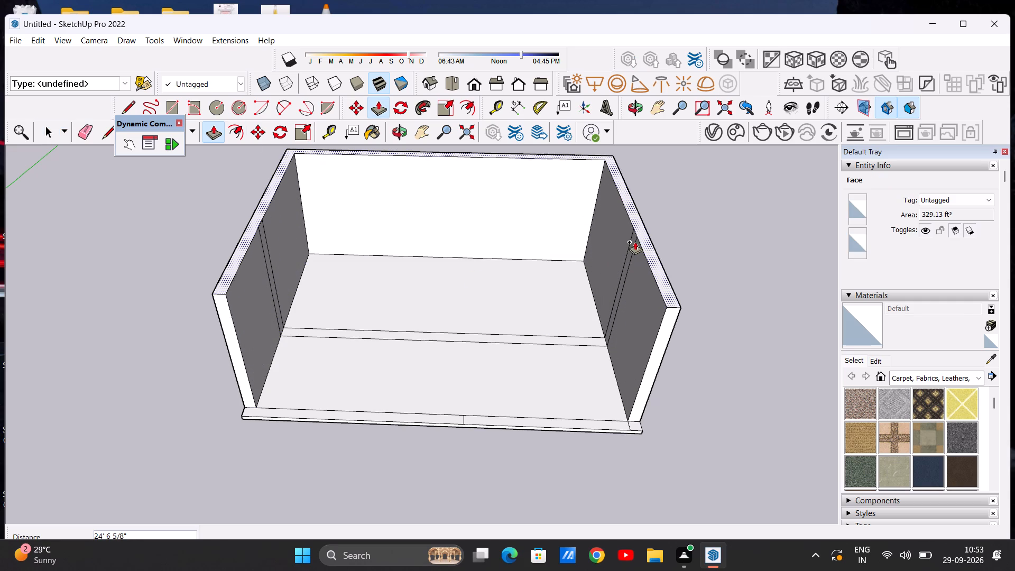
text(10)
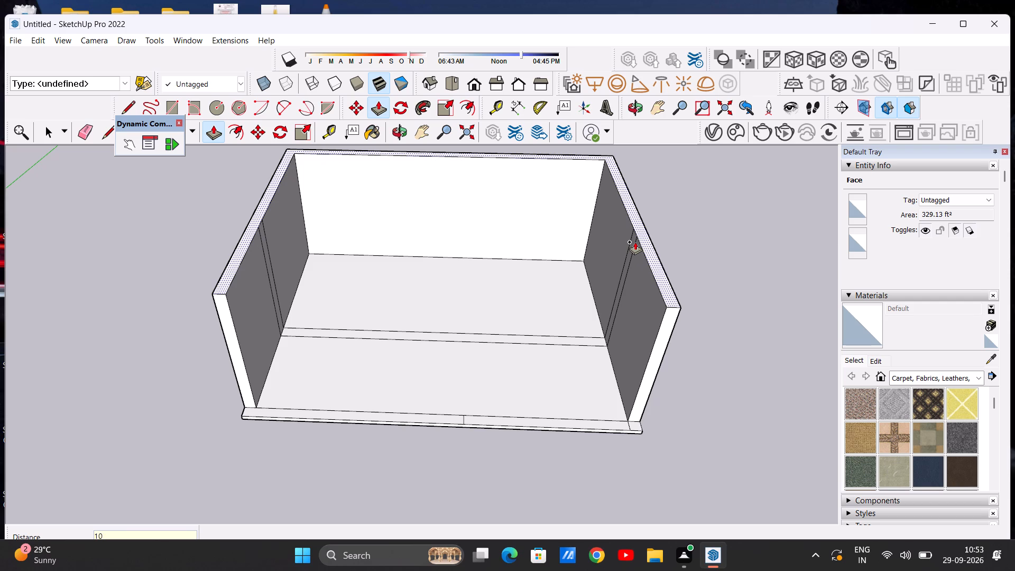
key(apostrophe)
key(Return)
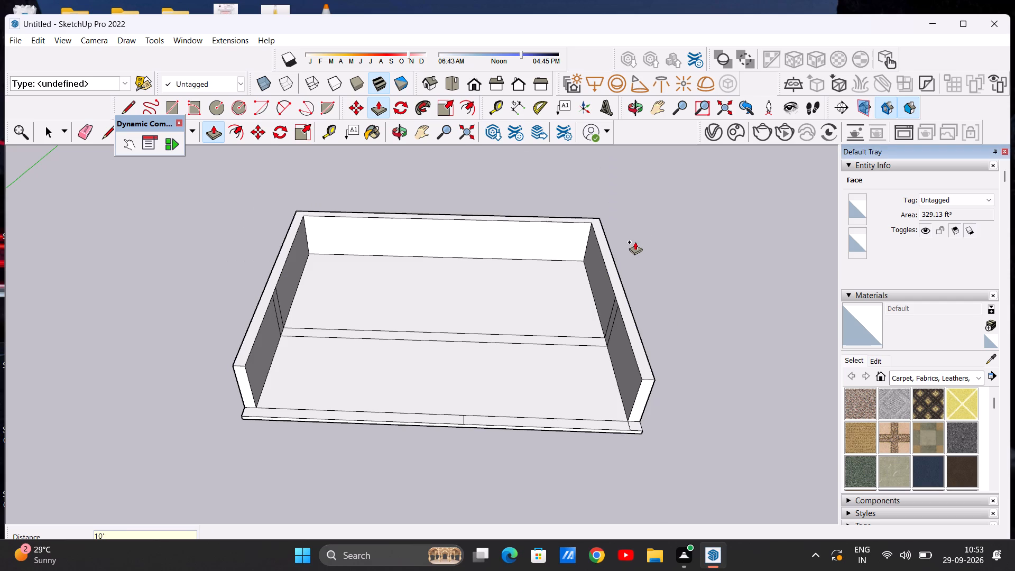
Check the height of the left side wall at its front end using the Dimension tool.
scroll(534, 448, down, 1)
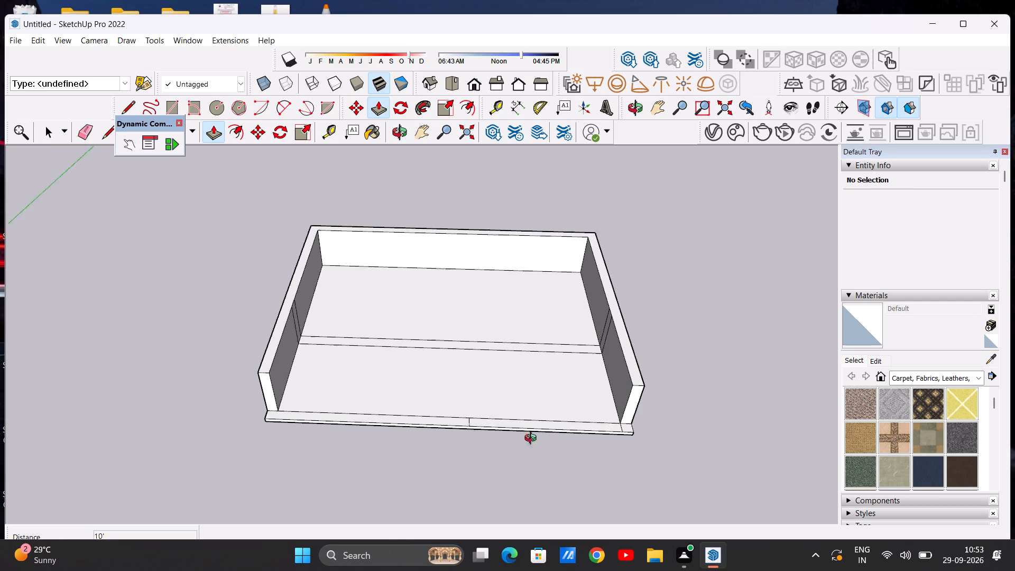
middle_drag(533, 439, 551, 307)
scroll(280, 307, up, 7)
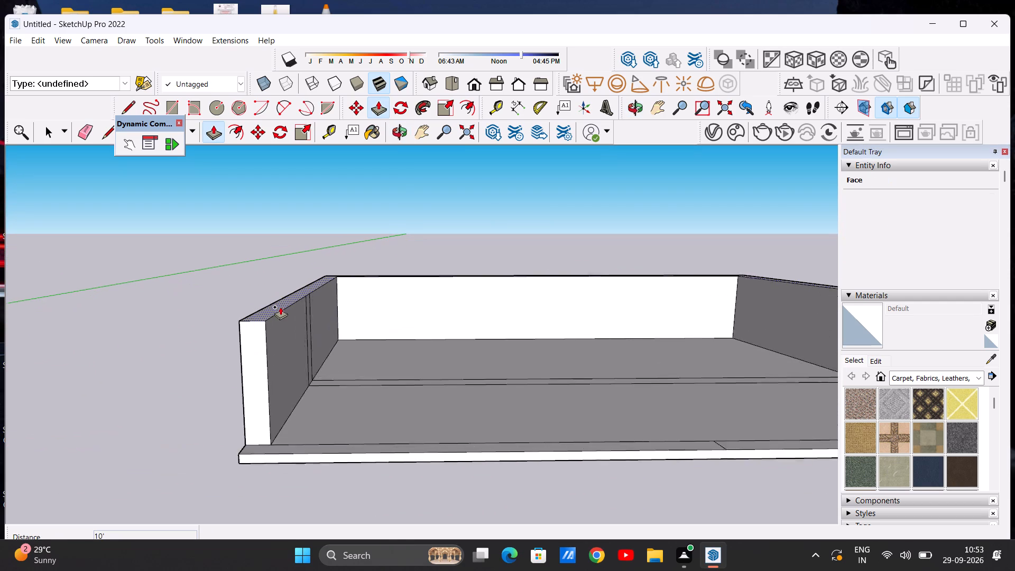
scroll(280, 307, up, 2)
key(space)
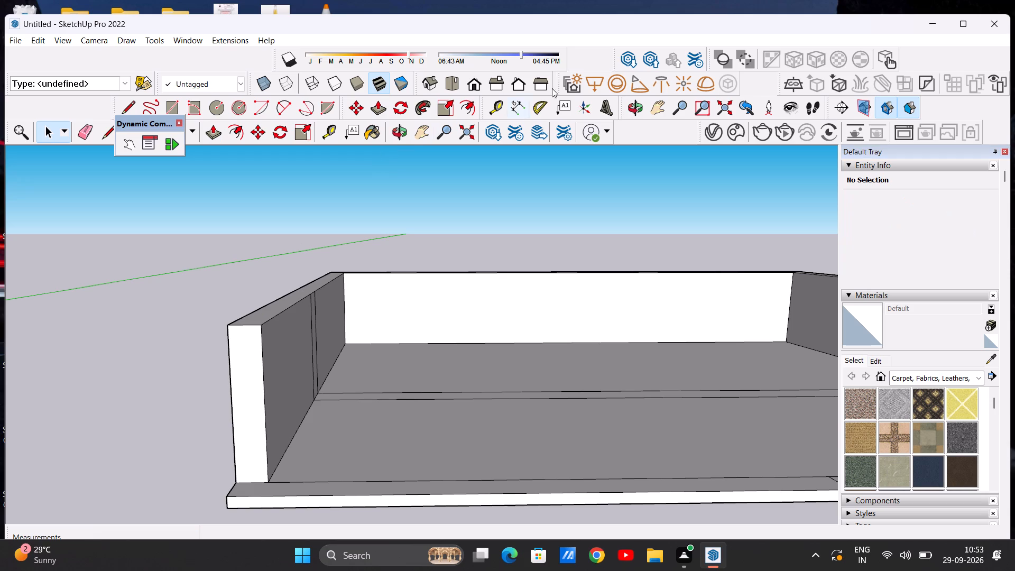
click(507, 106)
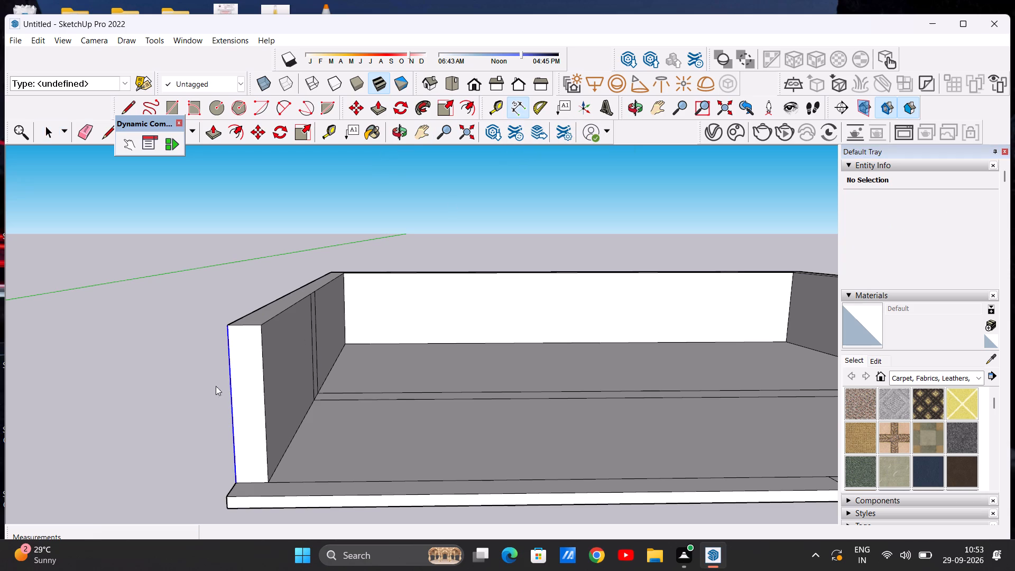
click(260, 330)
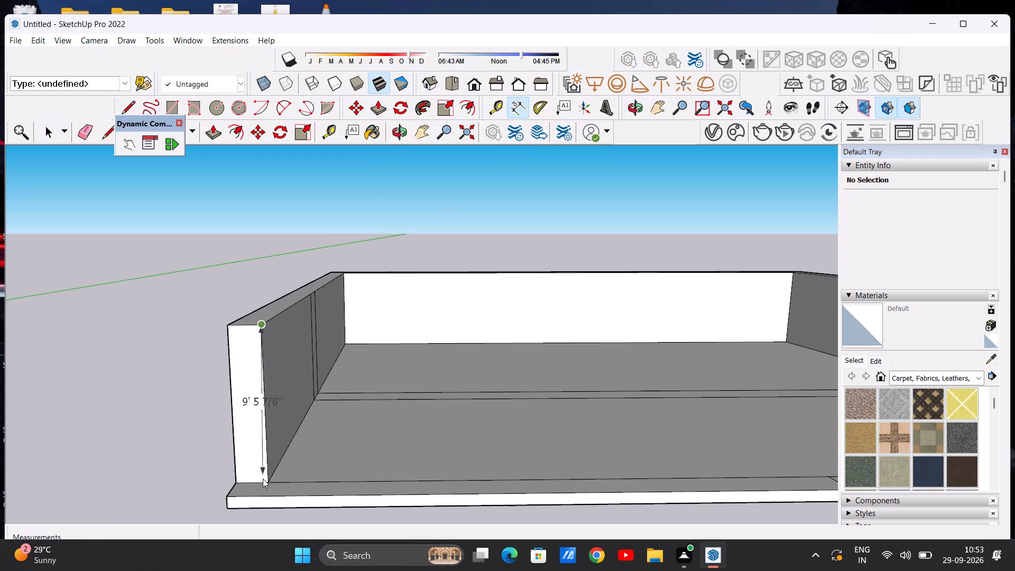
key(space)
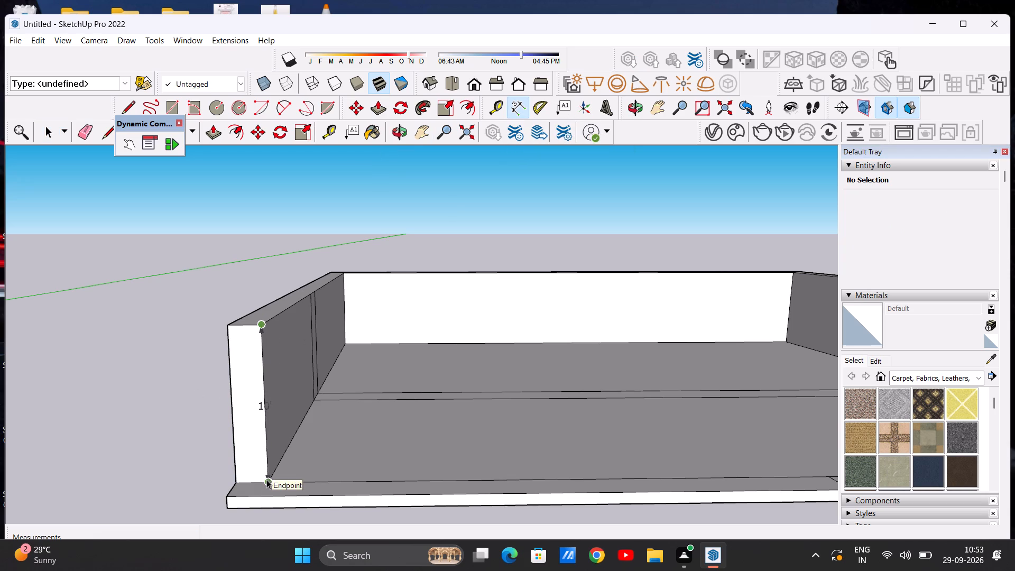
Push/Pull the top face of the U-shaped walls up by about a further 11' 10".
scroll(282, 431, down, 6)
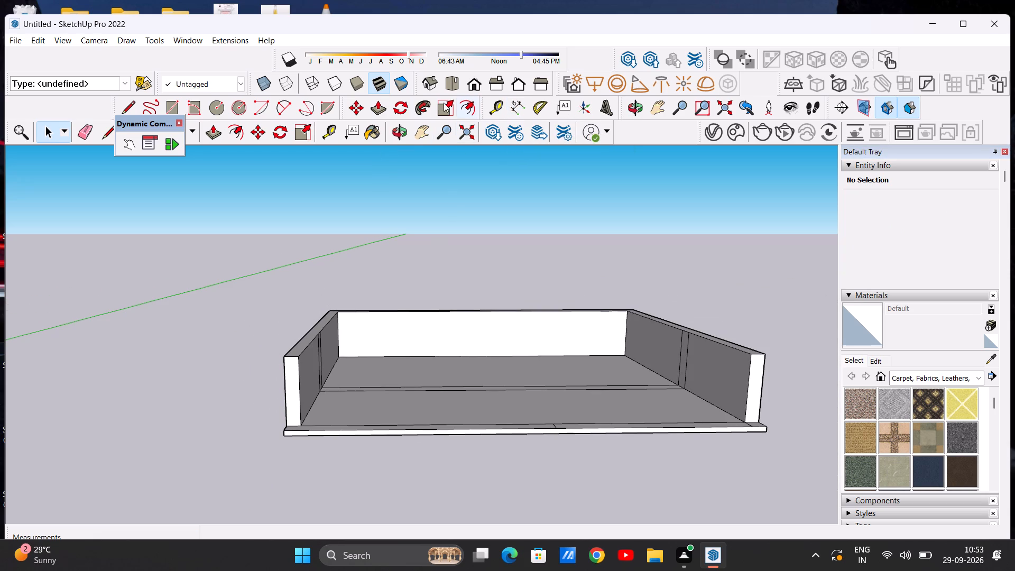
click(379, 105)
scroll(299, 337, up, 7)
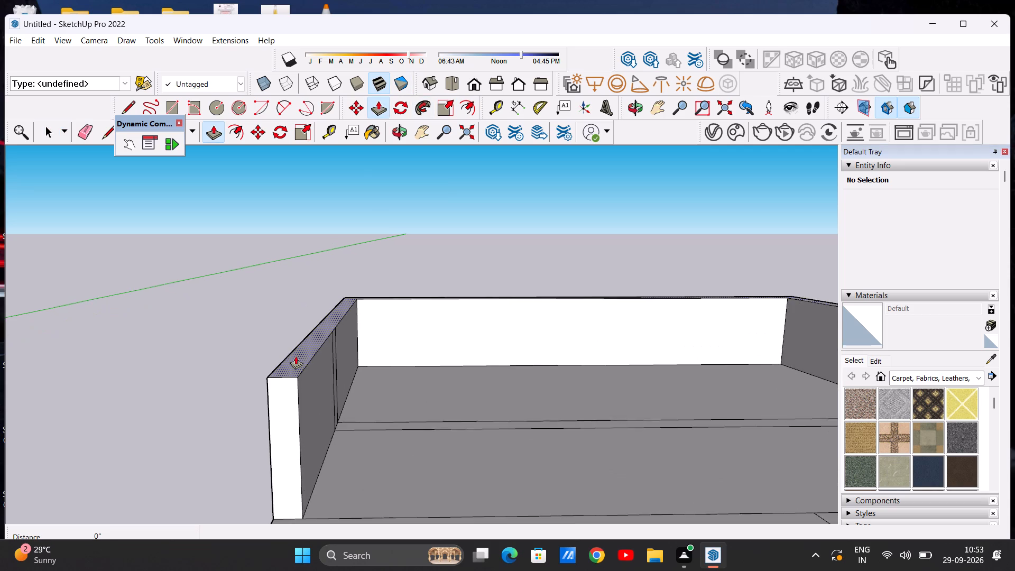
scroll(296, 356, up, 3)
click(294, 364)
scroll(310, 284, down, 4)
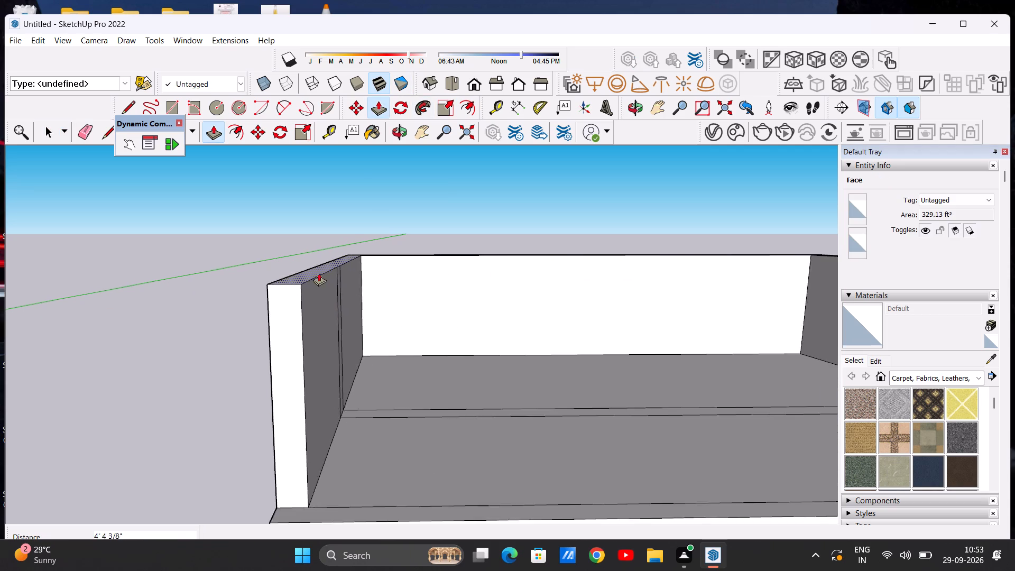
scroll(319, 273, down, 13)
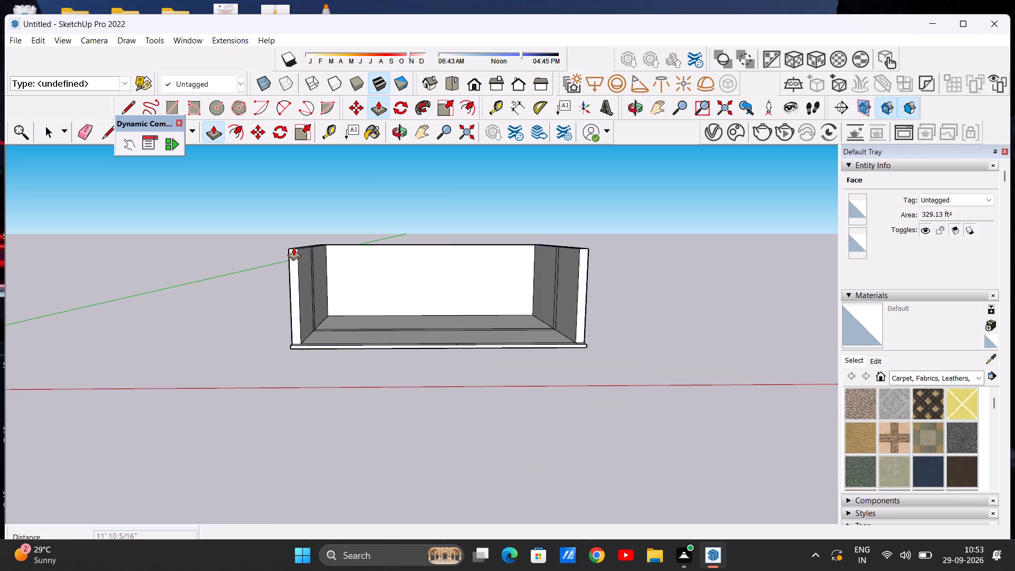
click(293, 247)
key(space)
Erase the pairs of vertical lines on the inner faces of the left and right side walls.
middle_drag(335, 262, 337, 296)
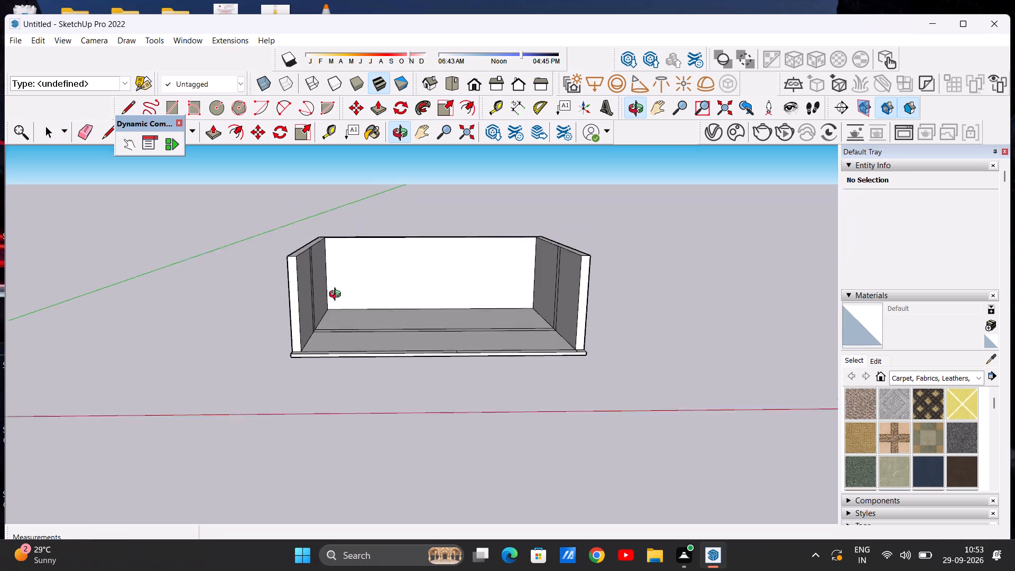
middle_drag(337, 296, 243, 365)
scroll(246, 340, down, 1)
scroll(376, 242, up, 5)
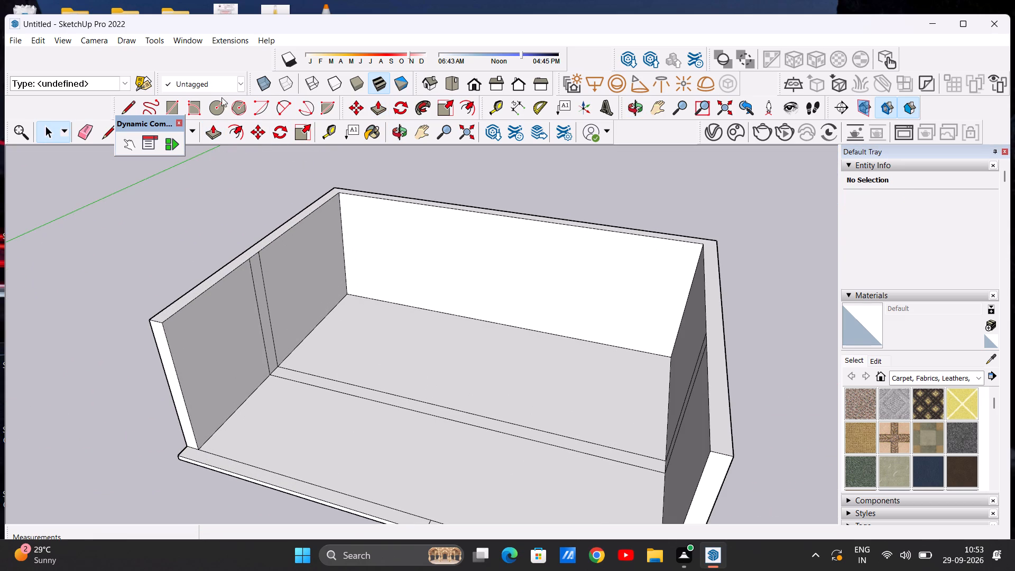
click(77, 126)
drag(256, 288, 245, 297)
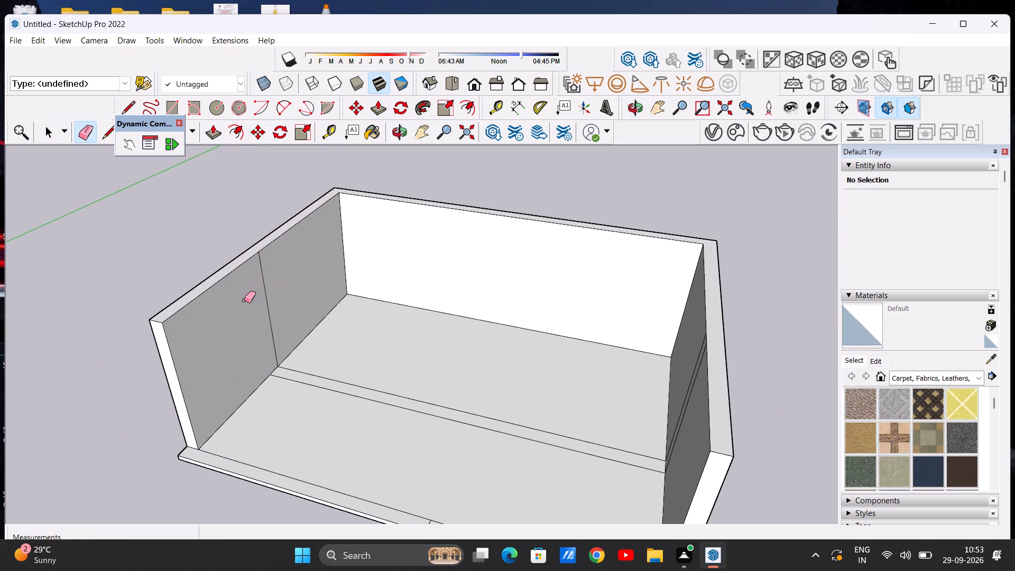
drag(272, 293, 253, 299)
scroll(344, 318, down, 4)
middle_drag(335, 356, 515, 317)
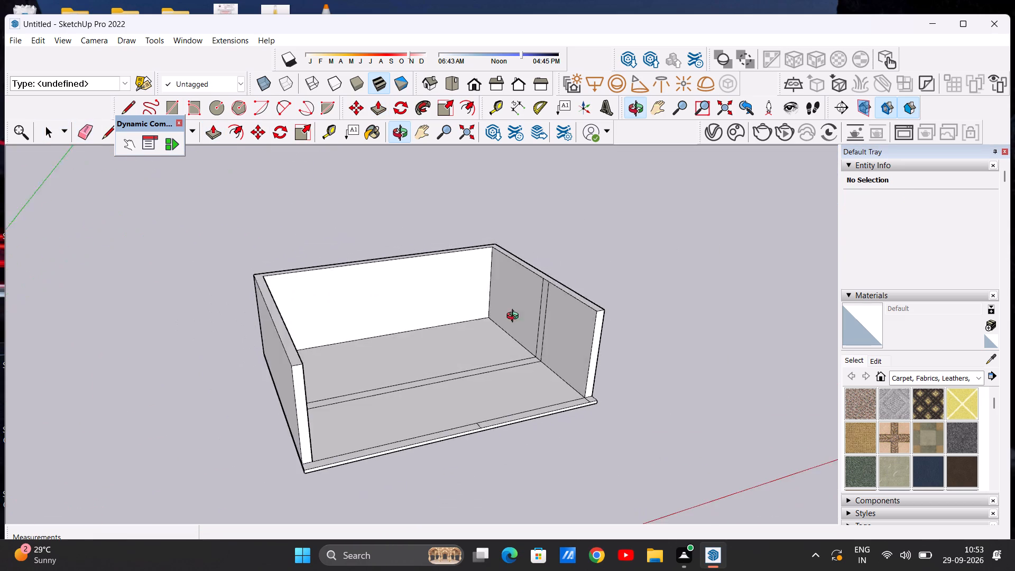
middle_drag(515, 317, 515, 314)
scroll(529, 298, up, 7)
drag(532, 303, 566, 314)
scroll(501, 303, down, 7)
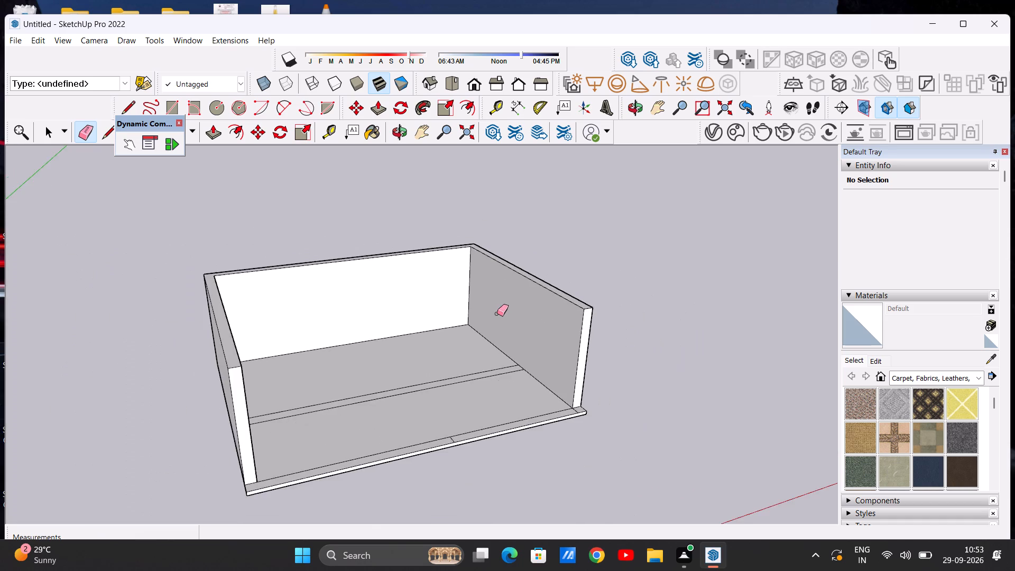
Examine the walled slab from the front, above and both sides, including where the front border meets the wall ends.
scroll(497, 314, down, 1)
middle_drag(485, 352, 432, 242)
middle_drag(418, 383, 400, 418)
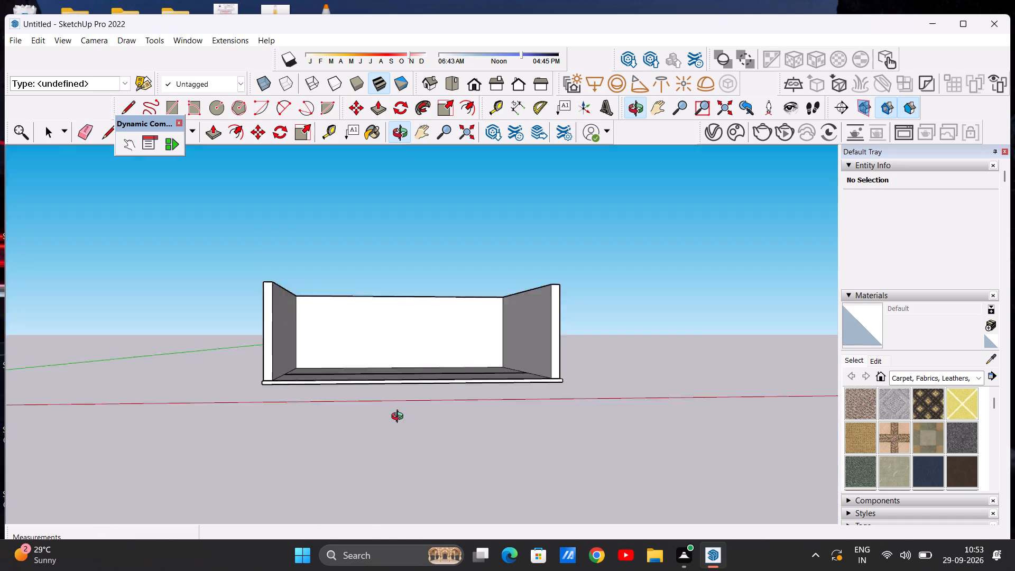
middle_drag(400, 418, 398, 569)
middle_drag(434, 472, 416, 516)
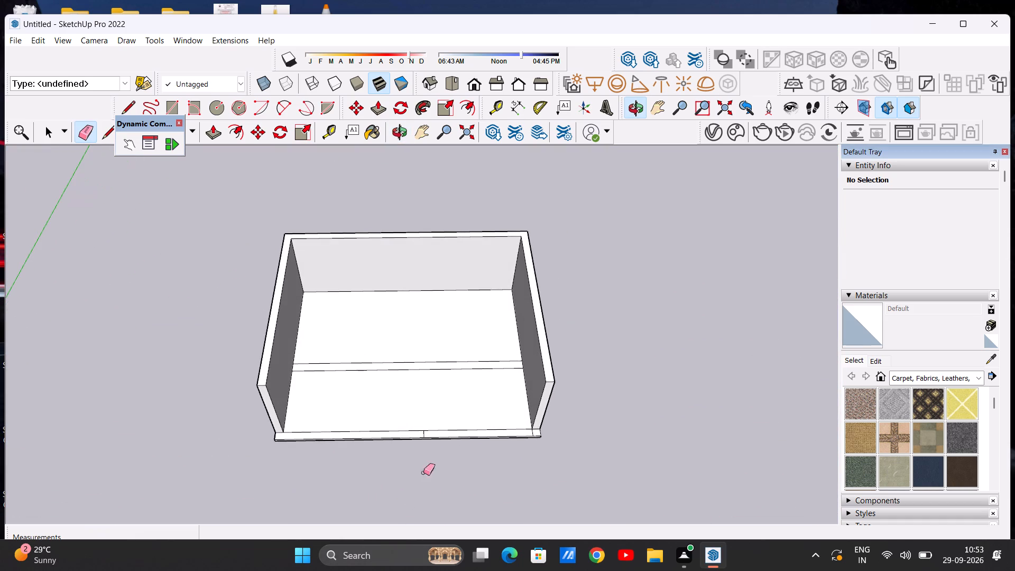
scroll(465, 438, up, 2)
key(space)
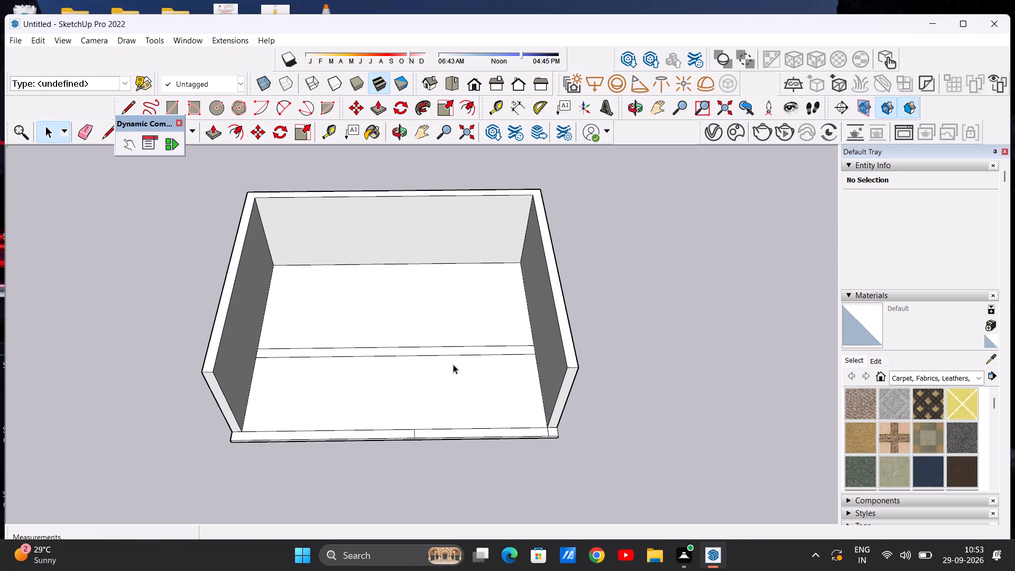
scroll(436, 366, up, 7)
scroll(495, 317, down, 9)
scroll(329, 339, up, 1)
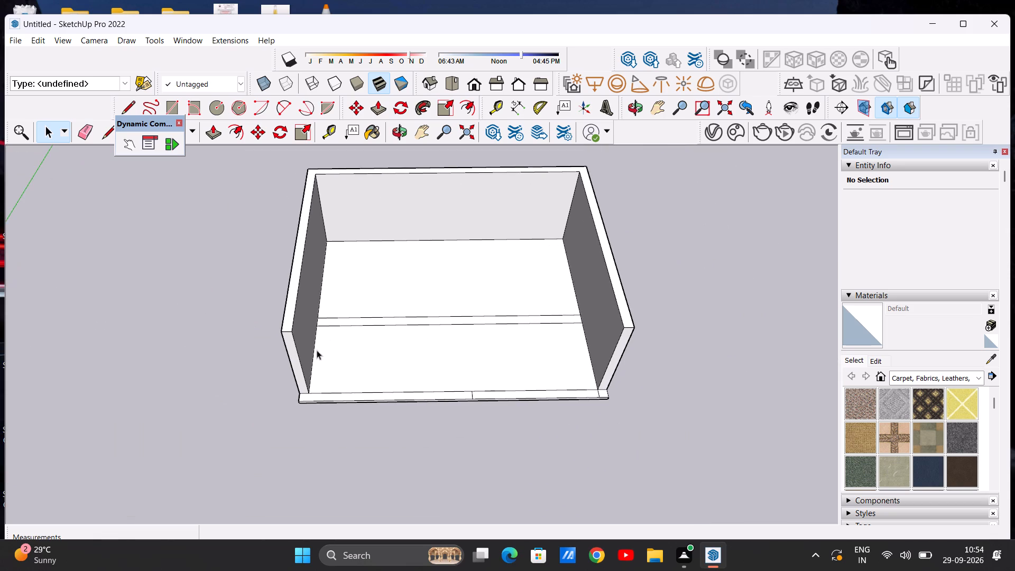
middle_drag(322, 344, 564, 234)
middle_drag(435, 418, 430, 417)
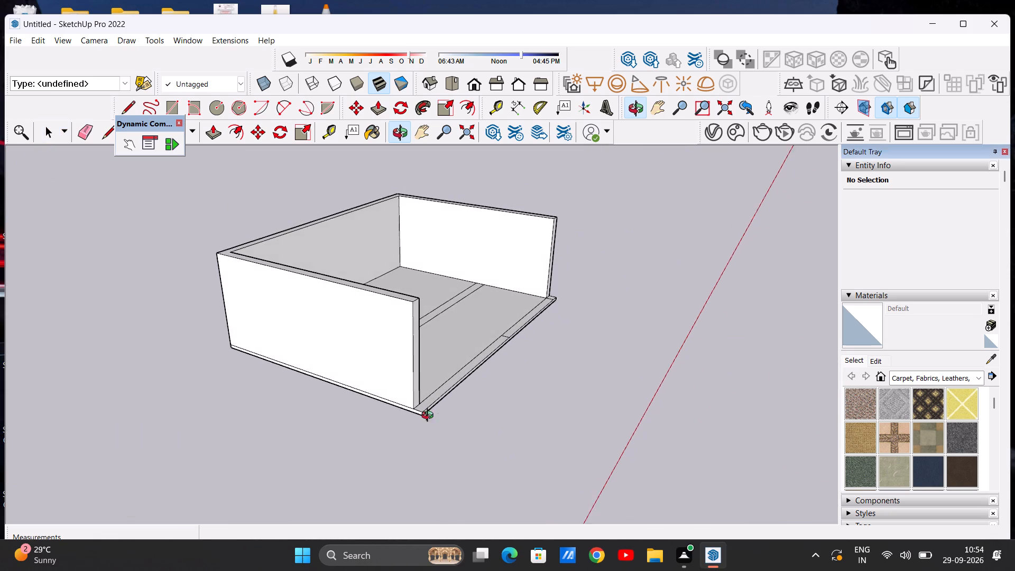
middle_drag(430, 417, 239, 437)
scroll(319, 393, up, 8)
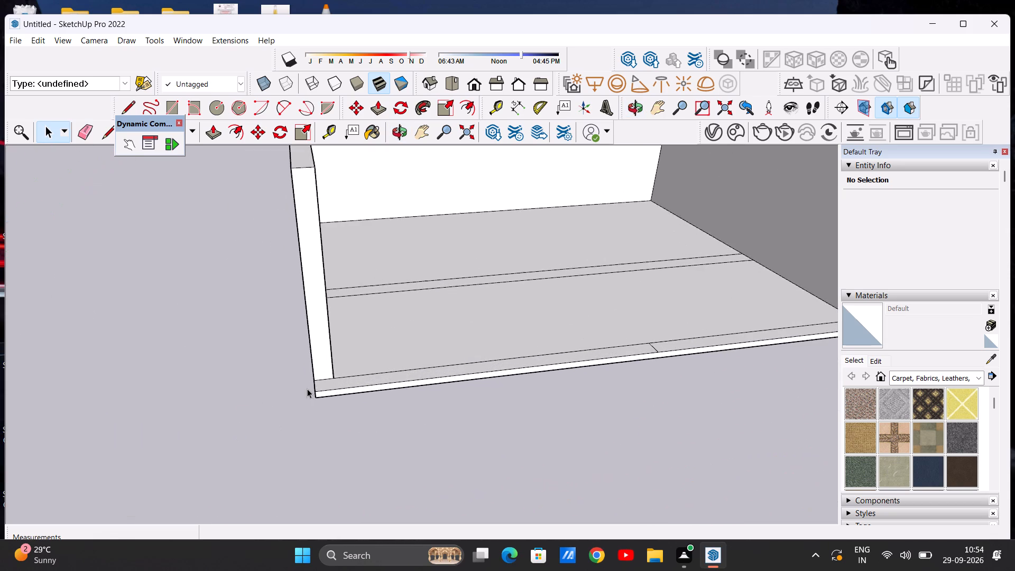
scroll(307, 389, up, 4)
scroll(169, 407, down, 15)
middle_drag(401, 402, 337, 477)
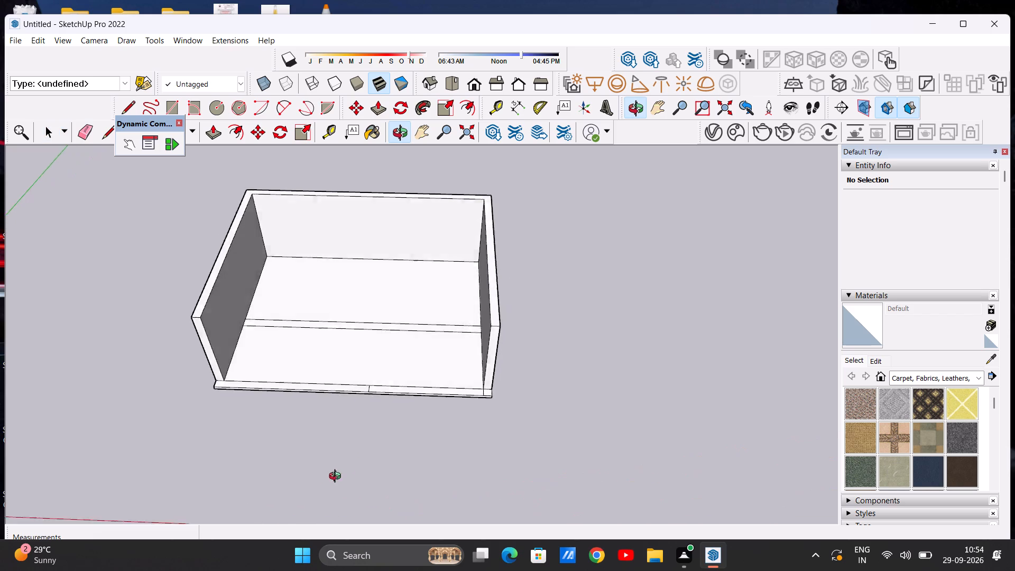
middle_drag(337, 477, 232, 493)
middle_drag(375, 432, 242, 446)
scroll(399, 415, up, 10)
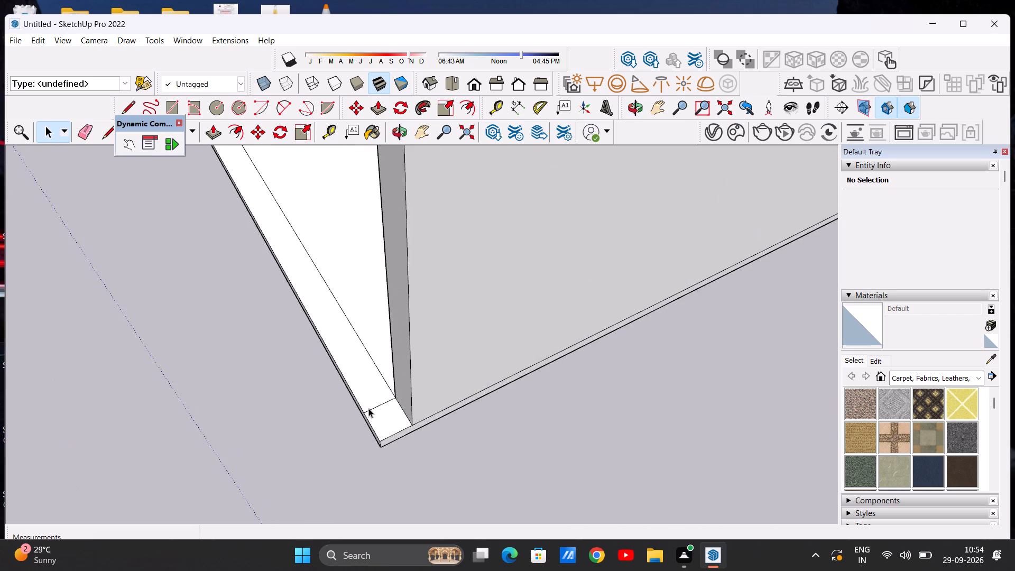
scroll(368, 408, up, 13)
scroll(409, 409, up, 10)
scroll(468, 413, down, 3)
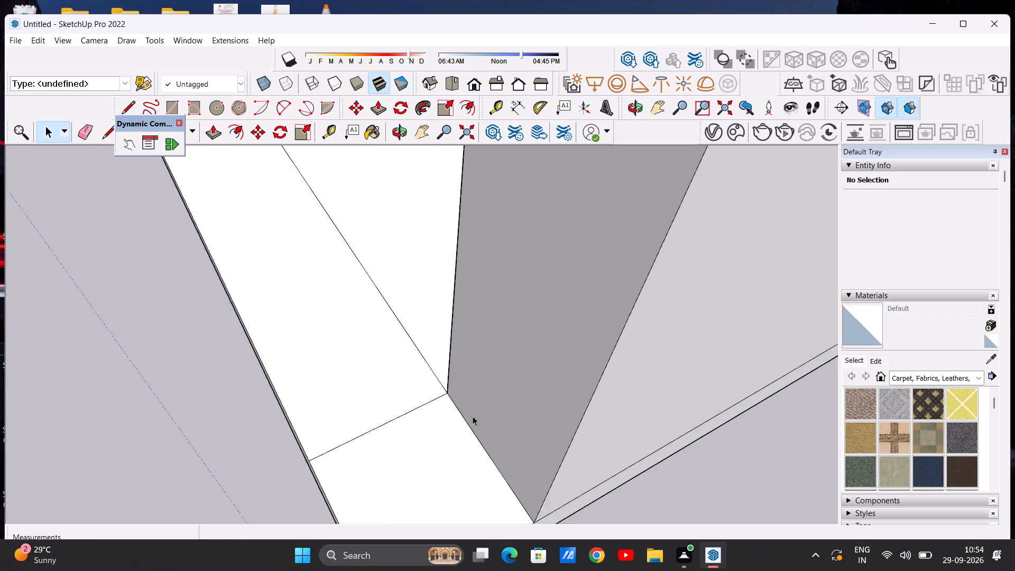
scroll(473, 416, down, 20)
scroll(473, 416, down, 11)
middle_drag(309, 463, 399, 456)
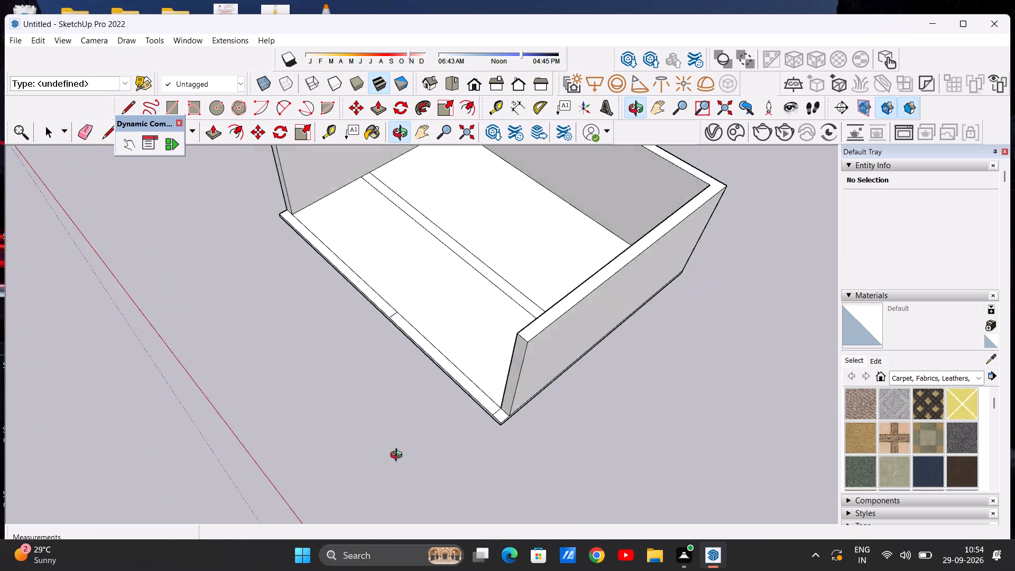
middle_drag(399, 456, 453, 418)
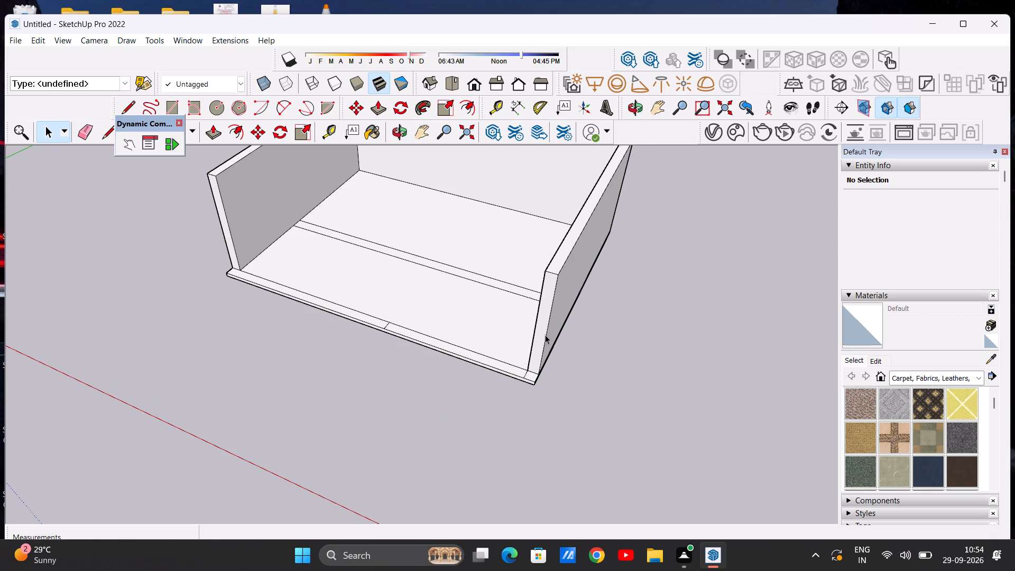
Push/Pull the front end face of the right side wall back by about 18' 6".
middle_drag(542, 334, 519, 321)
scroll(523, 309, up, 7)
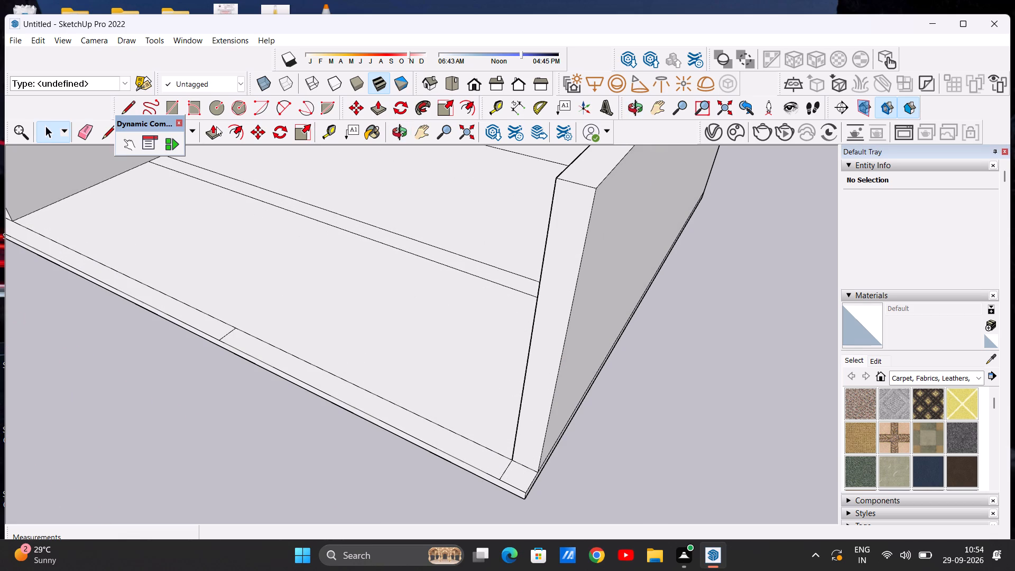
click(211, 126)
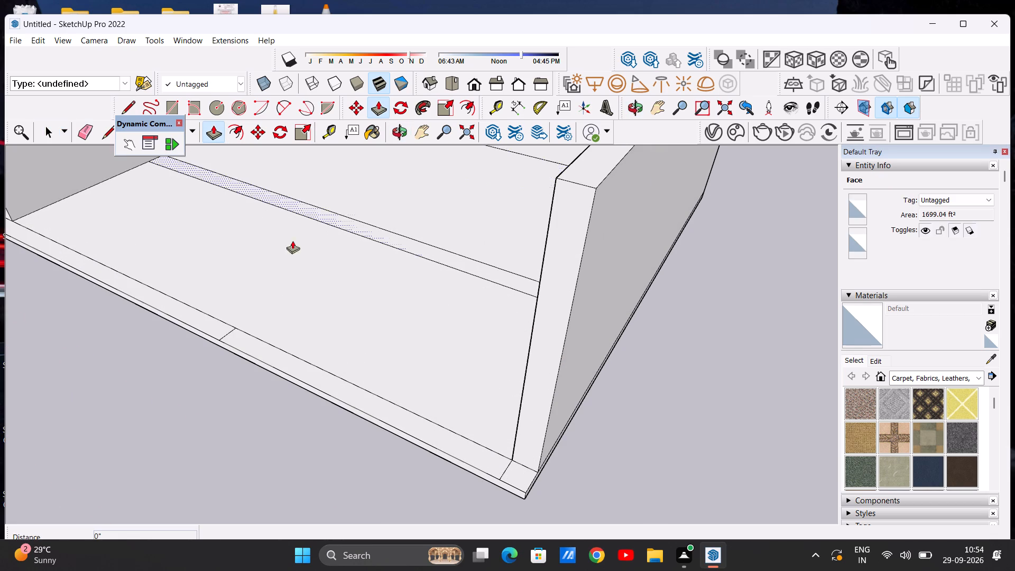
scroll(319, 283, down, 5)
scroll(441, 253, up, 5)
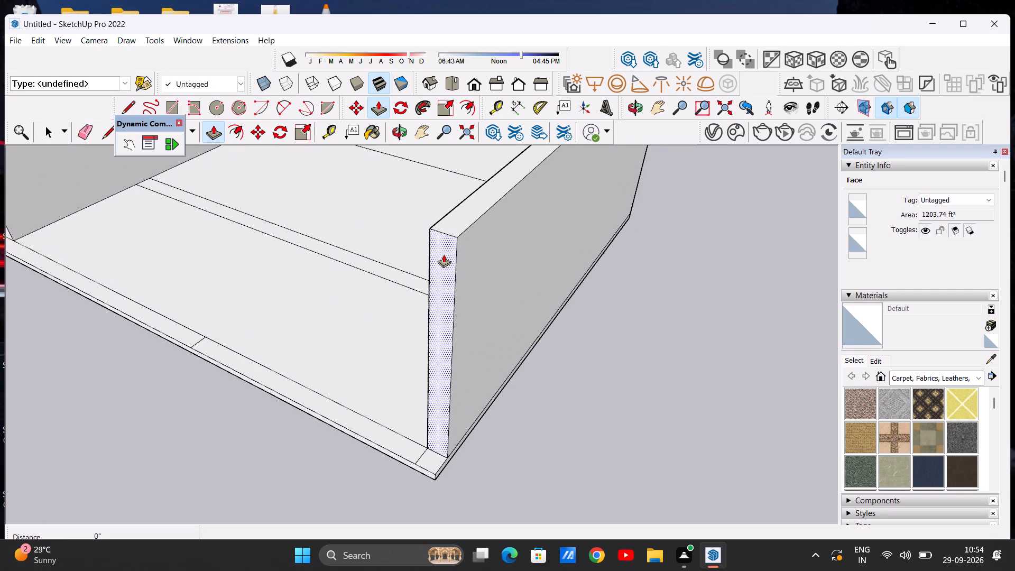
click(444, 254)
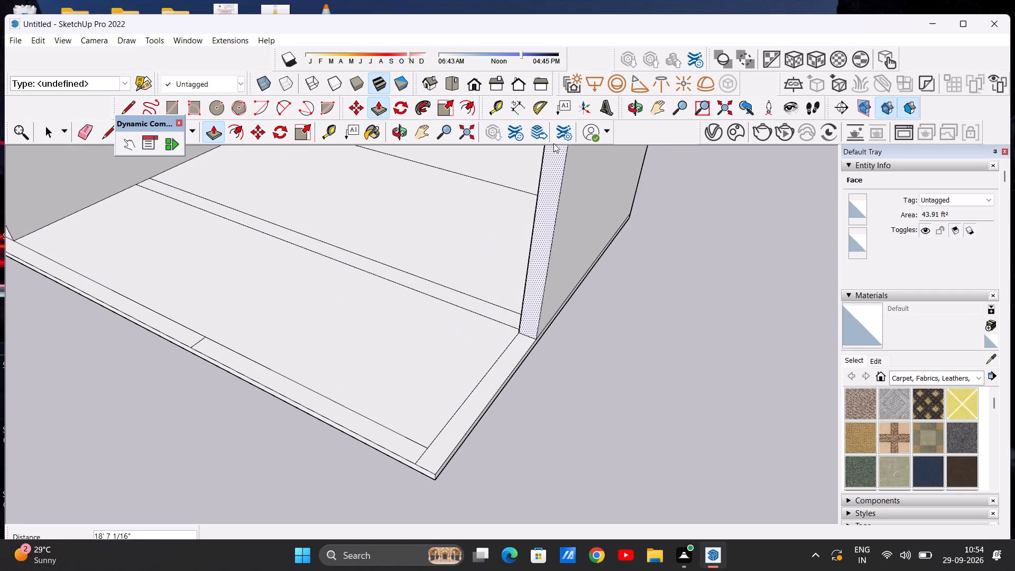
click(568, 165)
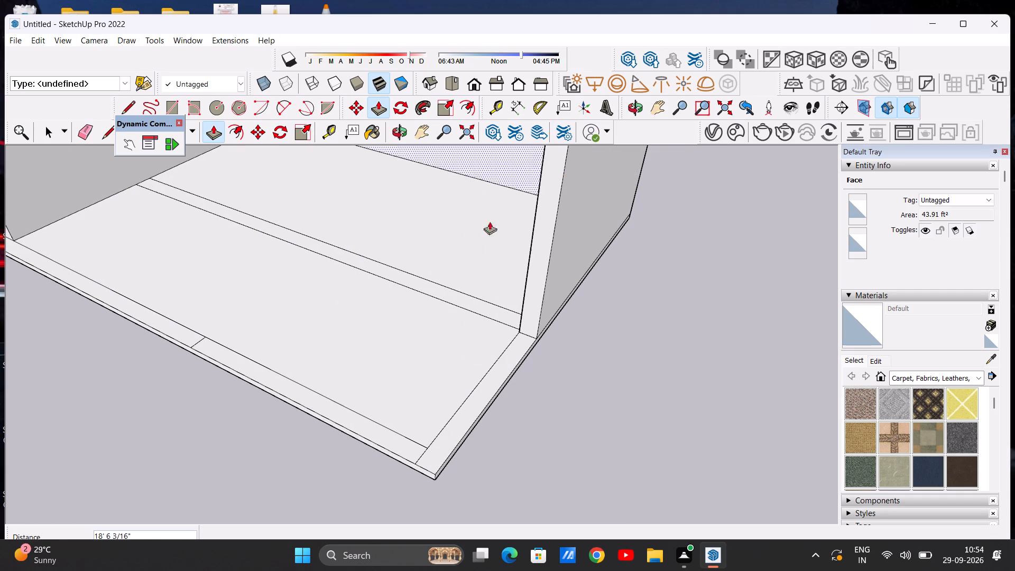
Push/Pull the right side wall's front end face back about 5" more, to the front edge of the crossing strip.
middle_drag(329, 352, 536, 354)
scroll(503, 273, up, 10)
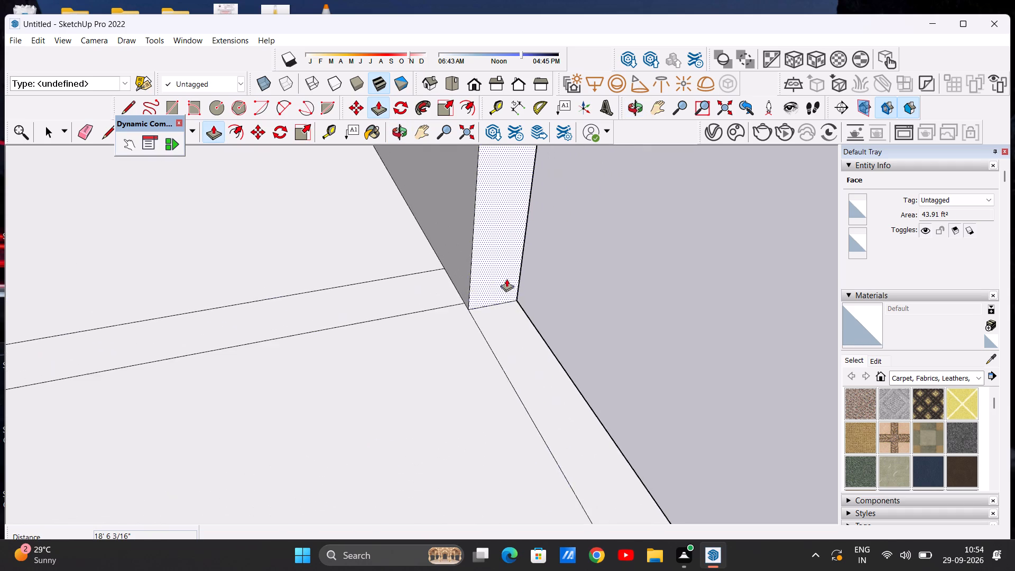
scroll(506, 279, up, 6)
click(457, 284)
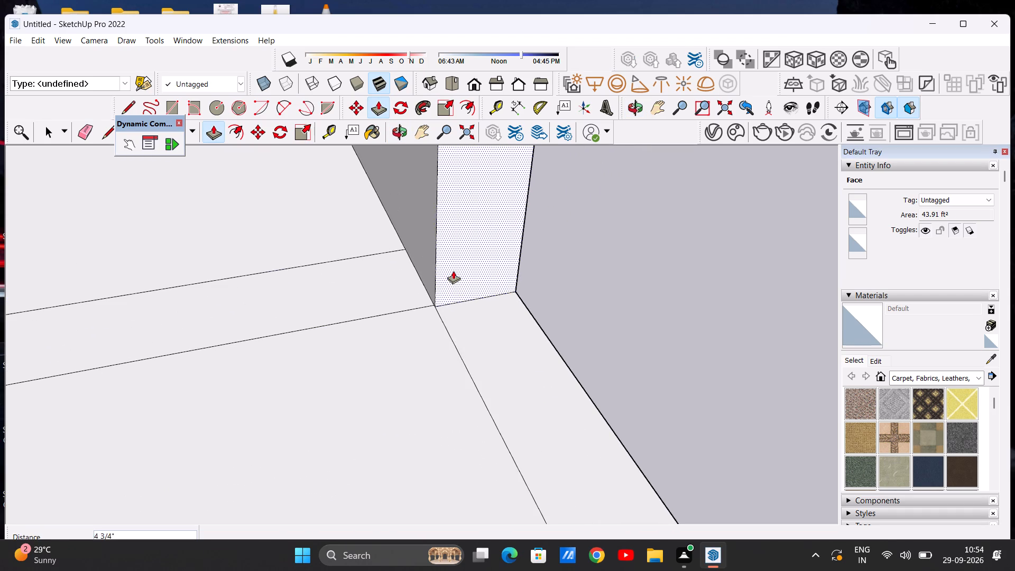
click(428, 301)
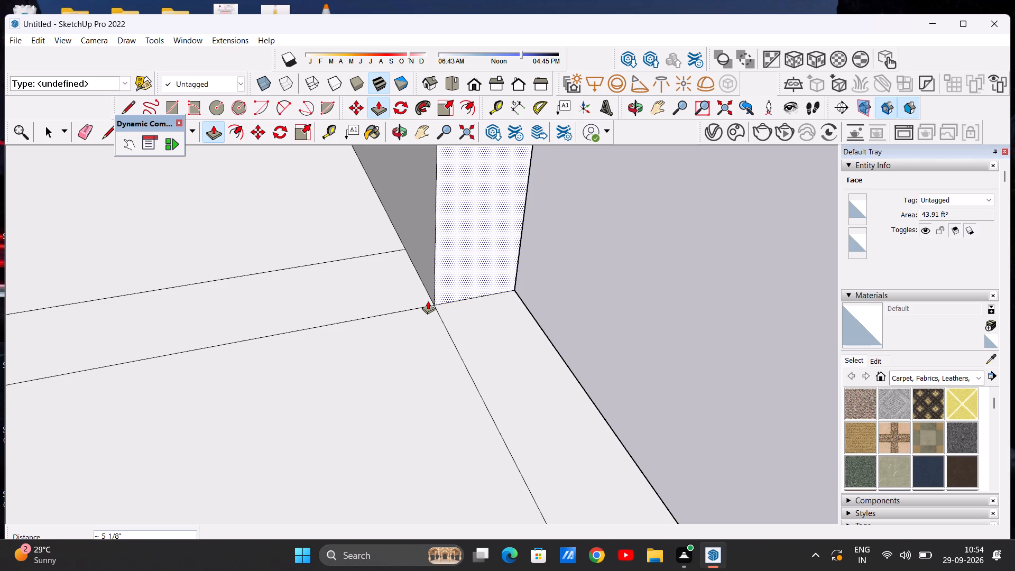
key(space)
scroll(387, 380, down, 20)
scroll(387, 380, down, 12)
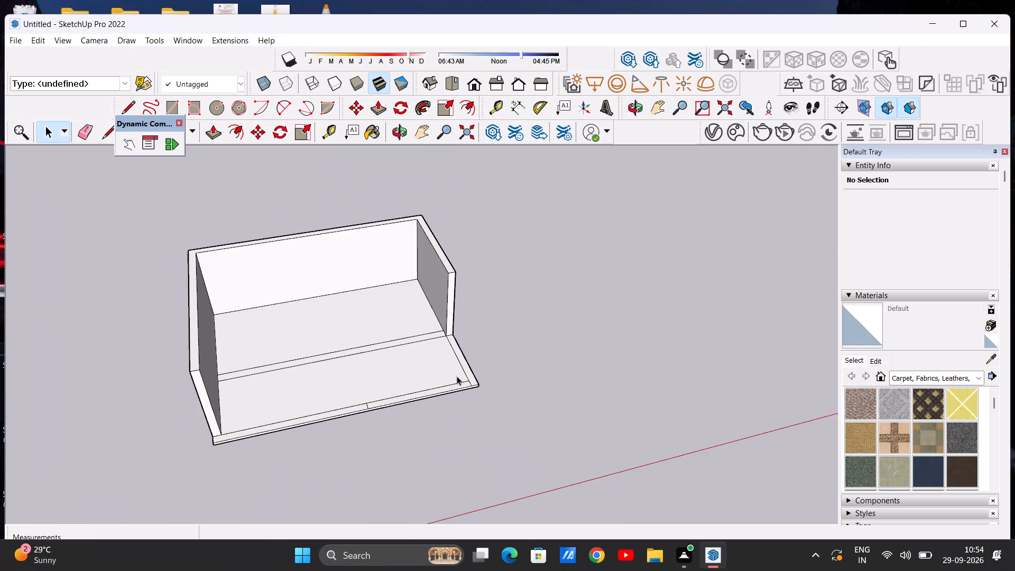
Draw a line about 2' long at the front right corner, extending the front border's inner edge to the slab's outer edge.
middle_drag(439, 376, 259, 354)
scroll(451, 354, up, 5)
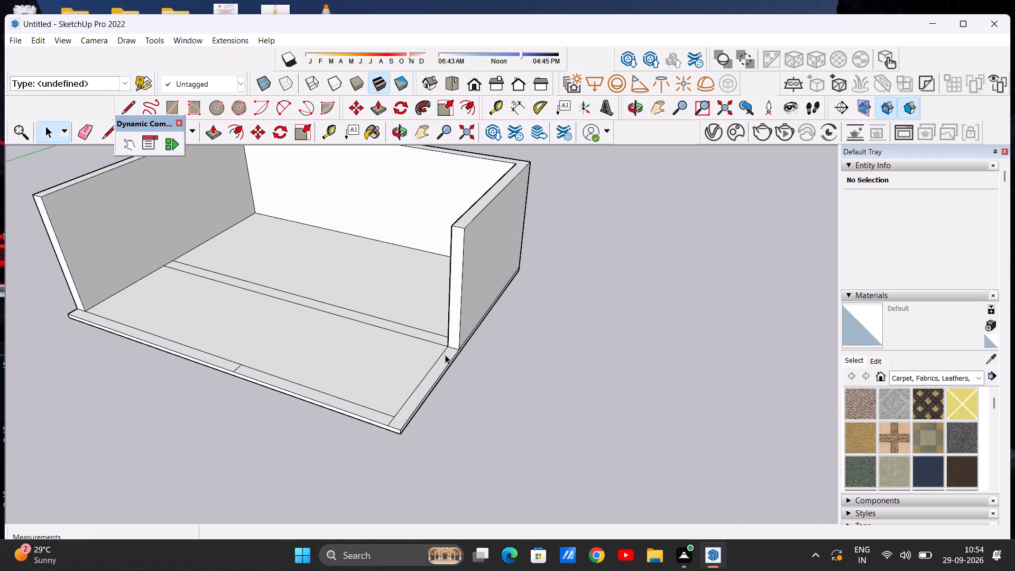
scroll(402, 417, up, 13)
scroll(417, 418, down, 6)
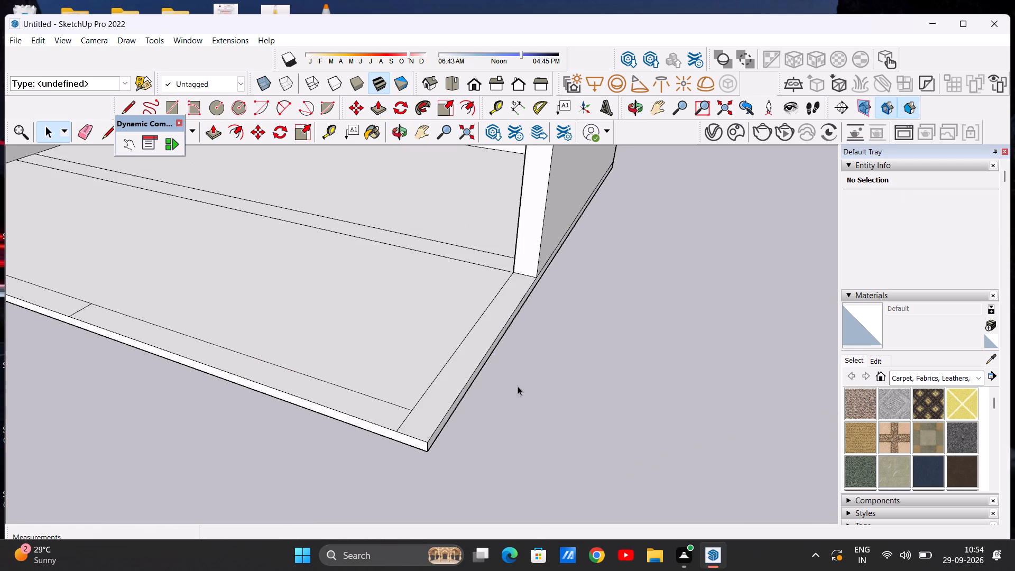
scroll(518, 386, down, 2)
middle_drag(436, 400, 527, 448)
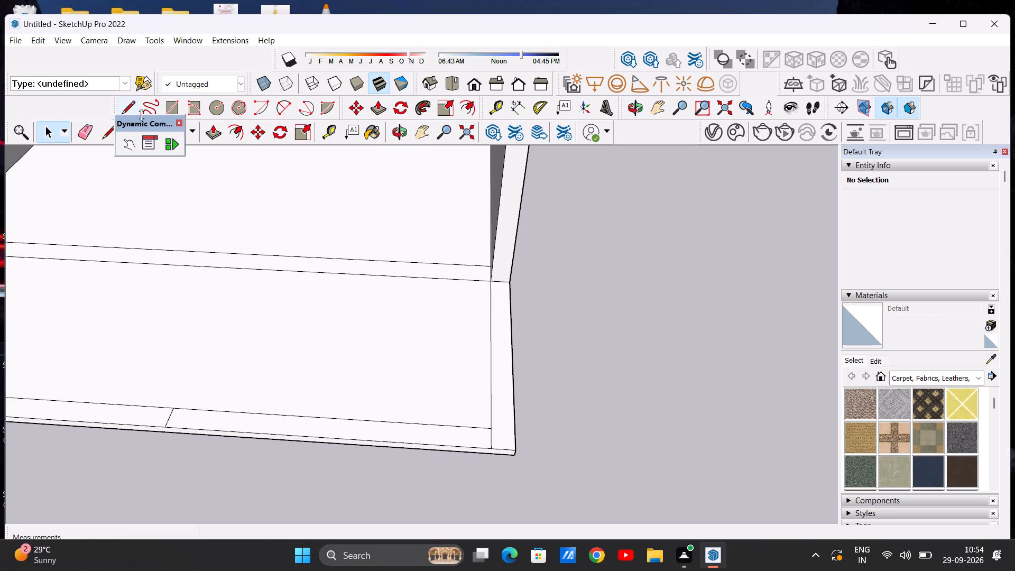
click(128, 110)
scroll(497, 448, up, 8)
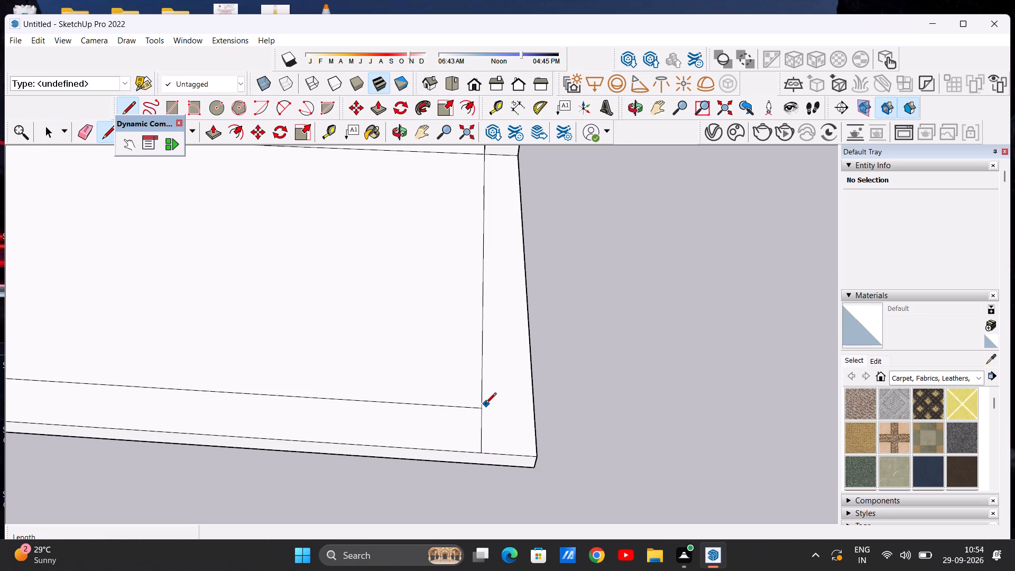
click(478, 410)
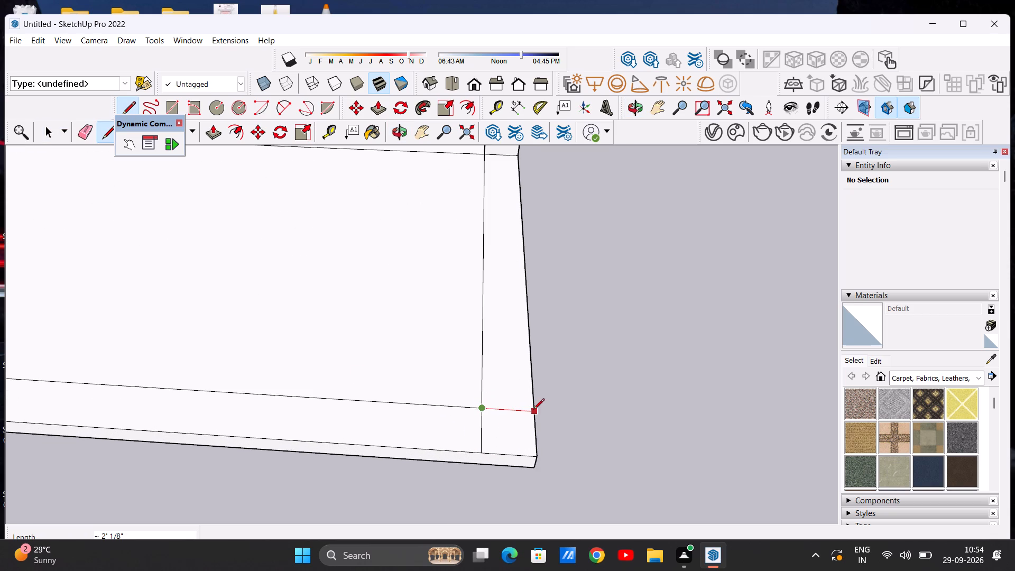
click(536, 411)
key(space)
Push/Pull the small square at the slab's front right corner up about 21' 10", level with the top of the side wall.
scroll(477, 420, down, 8)
scroll(479, 422, up, 1)
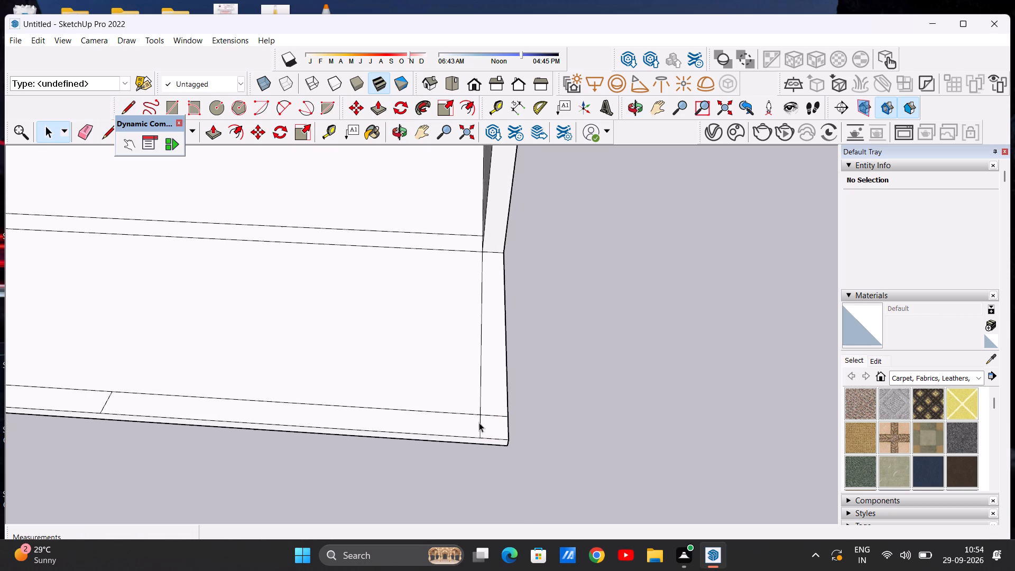
scroll(479, 423, down, 10)
middle_drag(510, 432, 358, 358)
scroll(376, 377, up, 3)
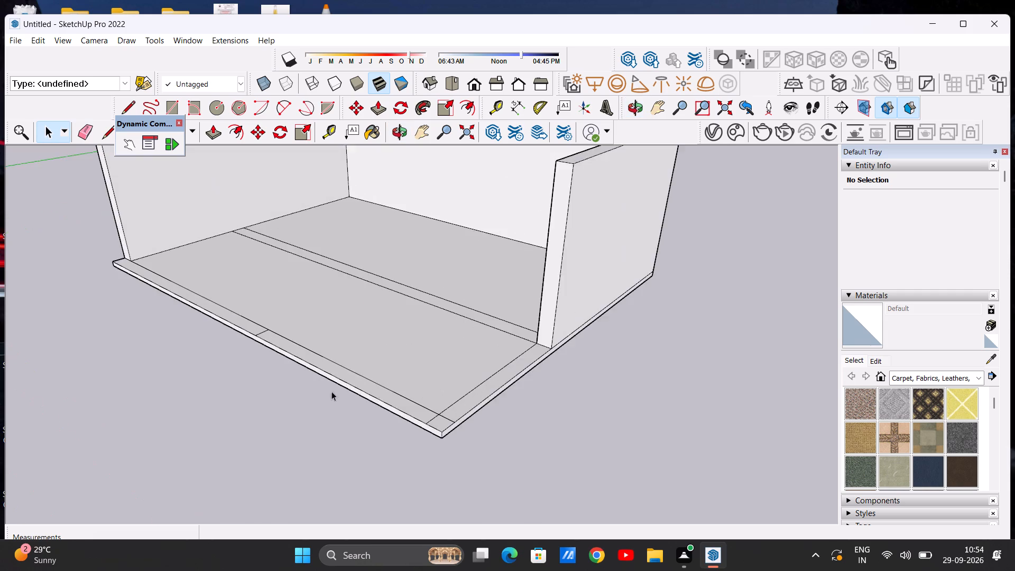
scroll(331, 391, up, 6)
scroll(400, 398, down, 5)
middle_drag(404, 438, 370, 471)
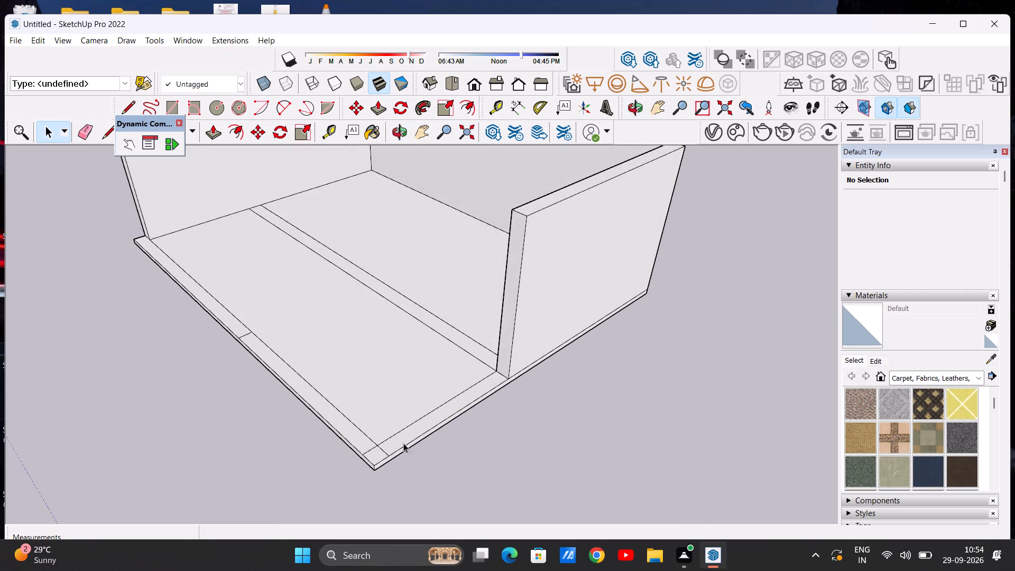
scroll(396, 437, up, 5)
middle_drag(425, 485, 333, 471)
scroll(320, 440, up, 1)
scroll(353, 484, down, 5)
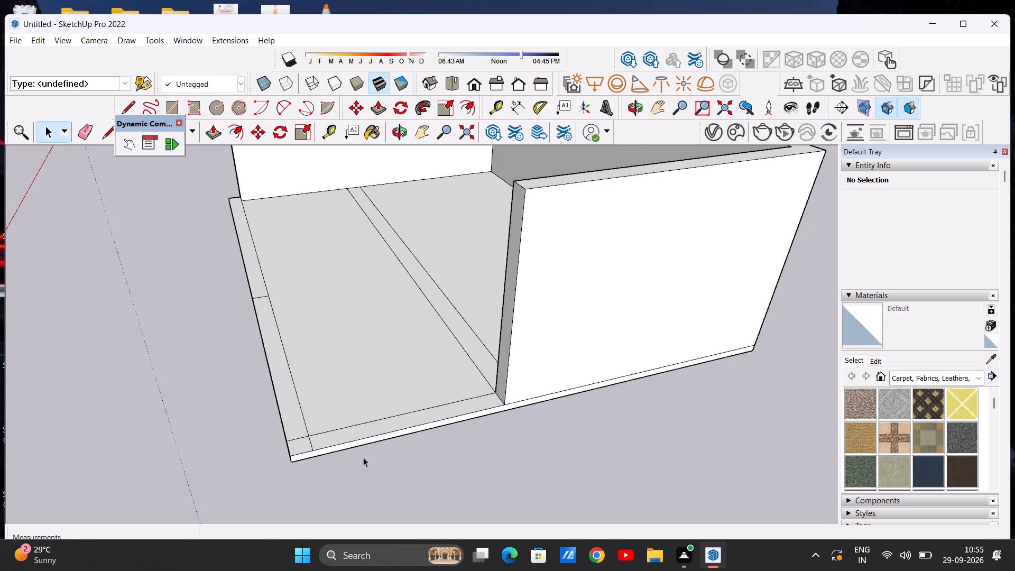
scroll(319, 435, up, 6)
click(205, 134)
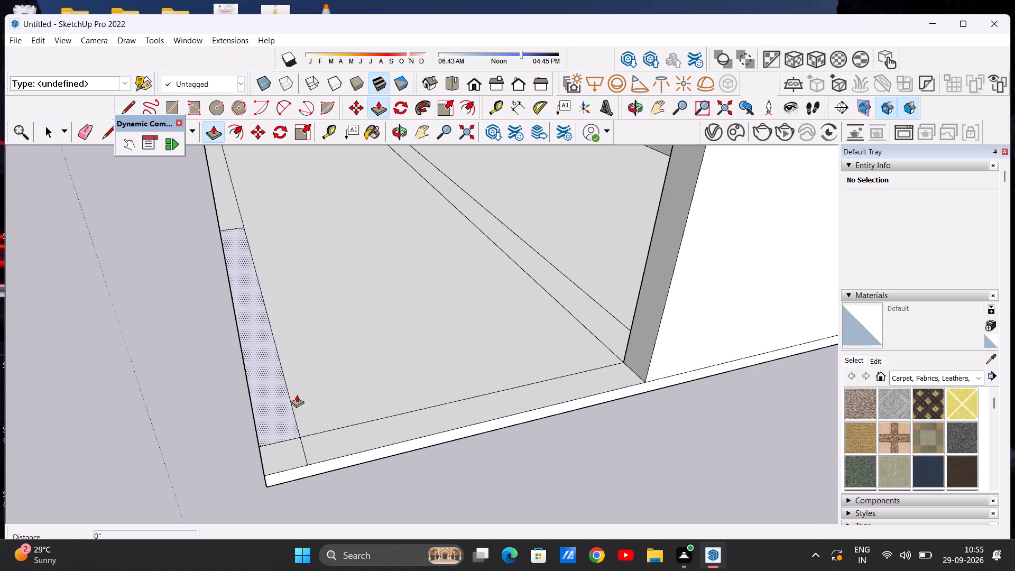
click(292, 455)
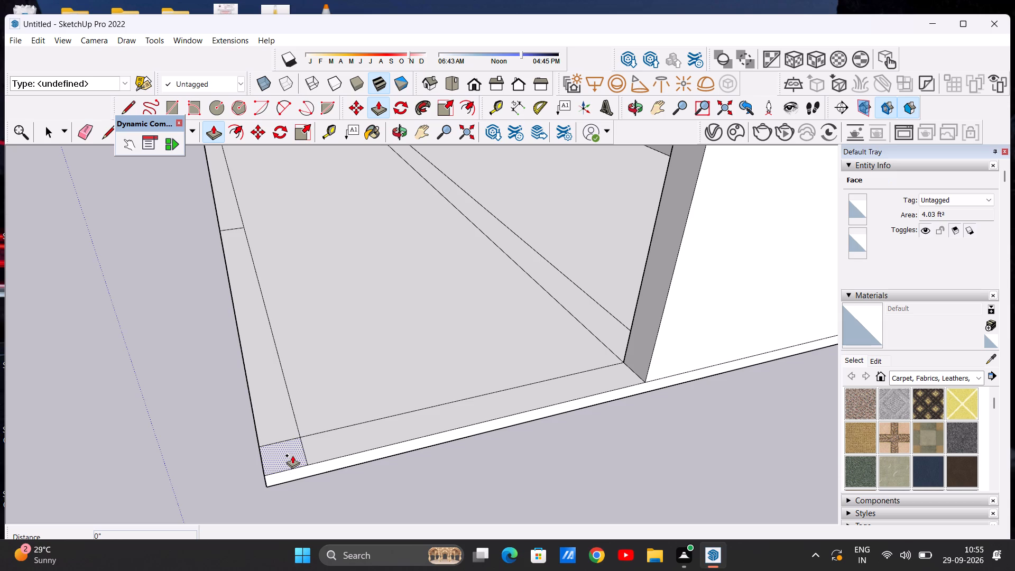
scroll(280, 309, down, 15)
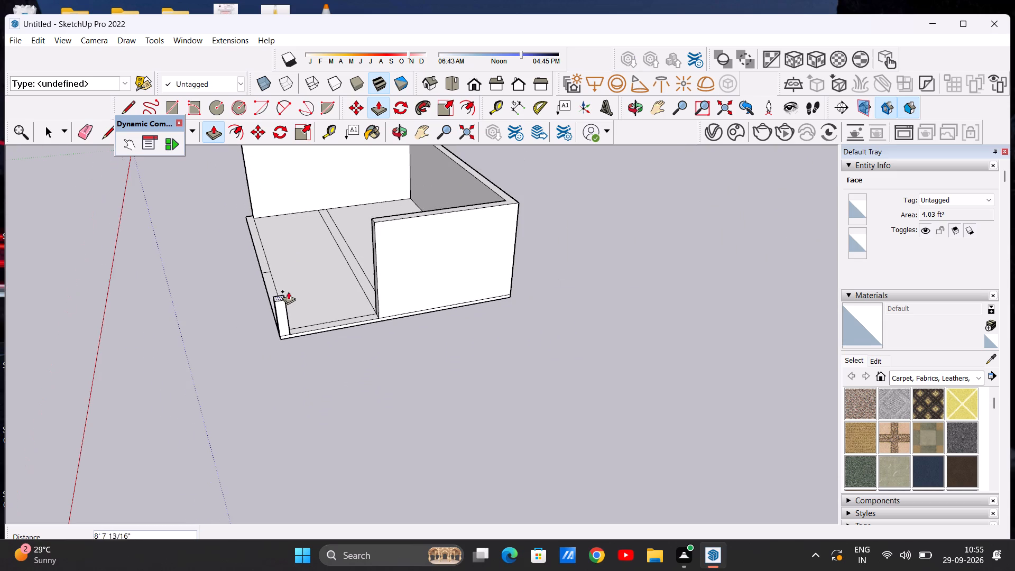
click(376, 220)
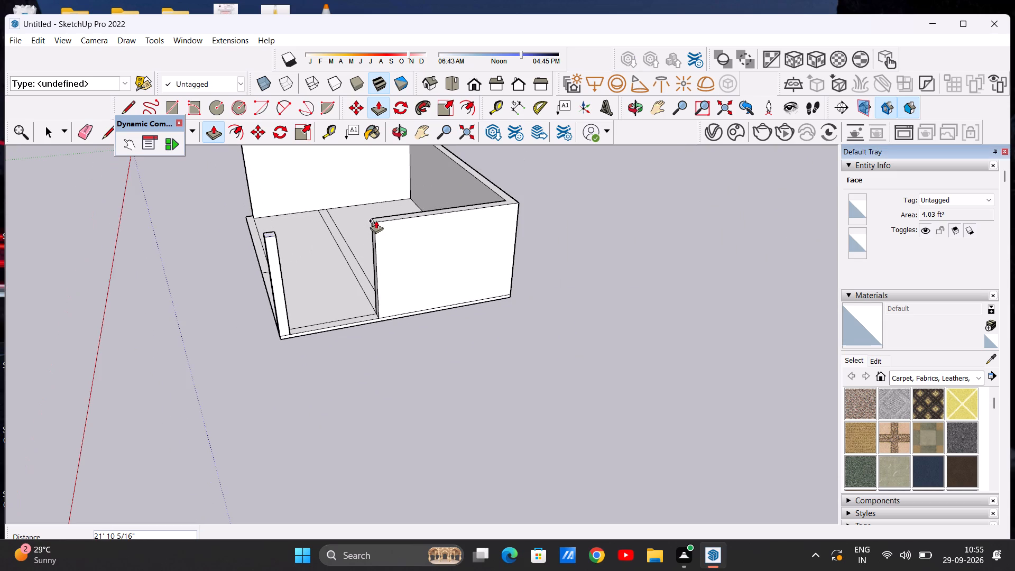
key(space)
Examine the corner column and the opening between it and the shortened right side wall from several angles.
middle_drag(206, 321, 263, 316)
scroll(340, 282, up, 5)
middle_drag(359, 331, 394, 352)
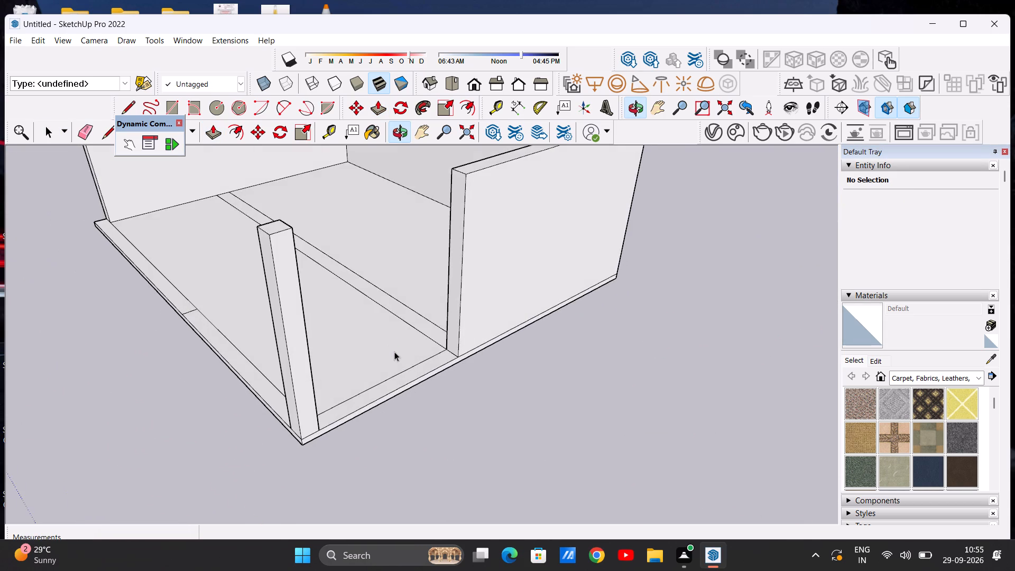
scroll(394, 352, down, 6)
scroll(522, 224, up, 6)
middle_drag(340, 387, 447, 292)
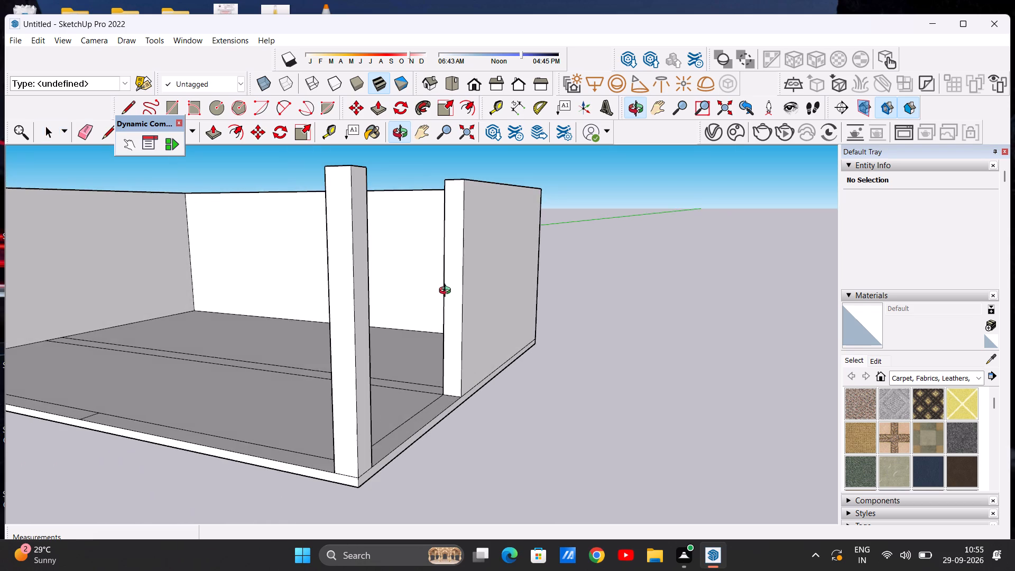
middle_drag(447, 292, 393, 318)
scroll(408, 308, down, 4)
scroll(395, 299, up, 1)
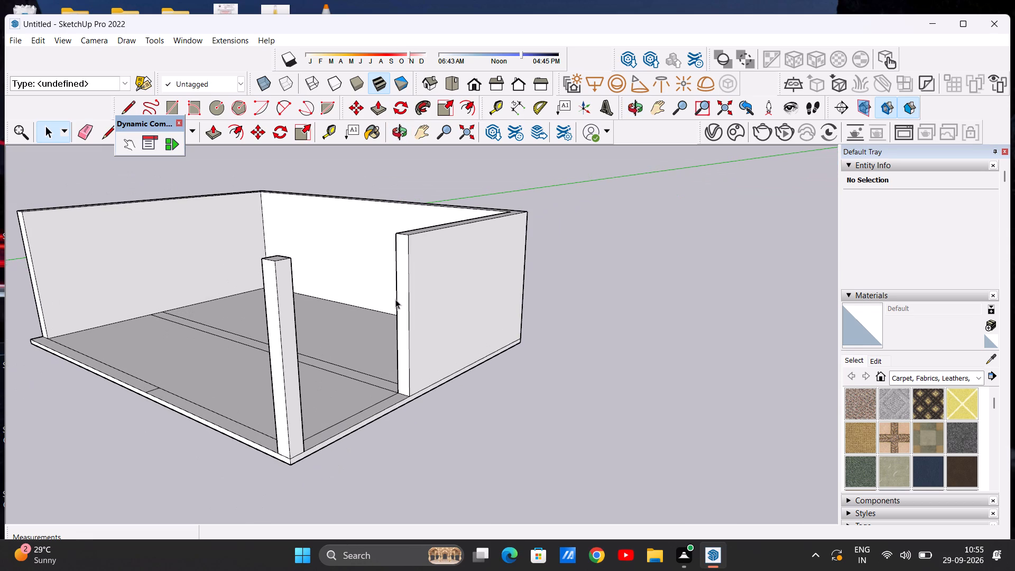
middle_drag(405, 297, 421, 282)
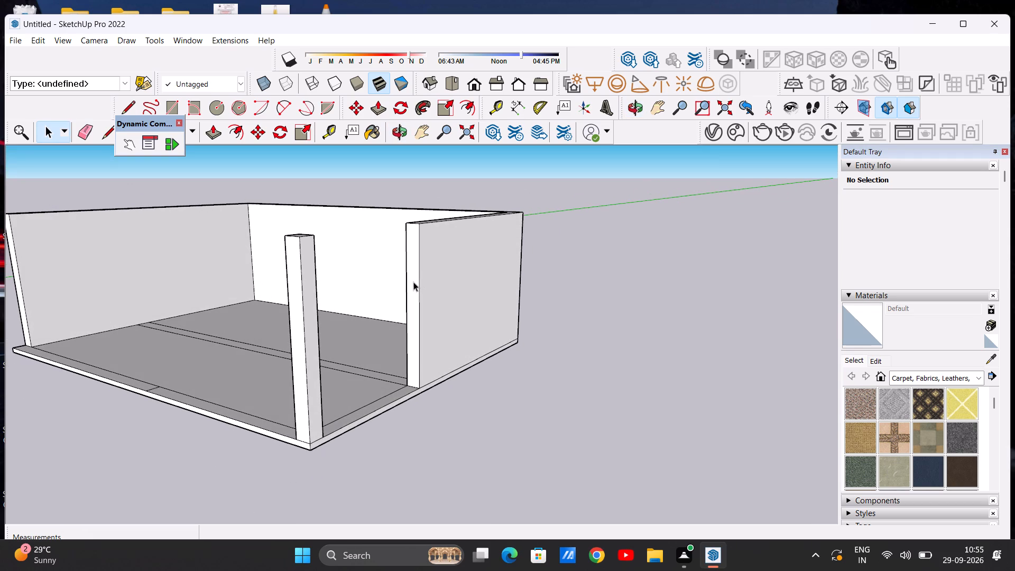
scroll(413, 284, down, 3)
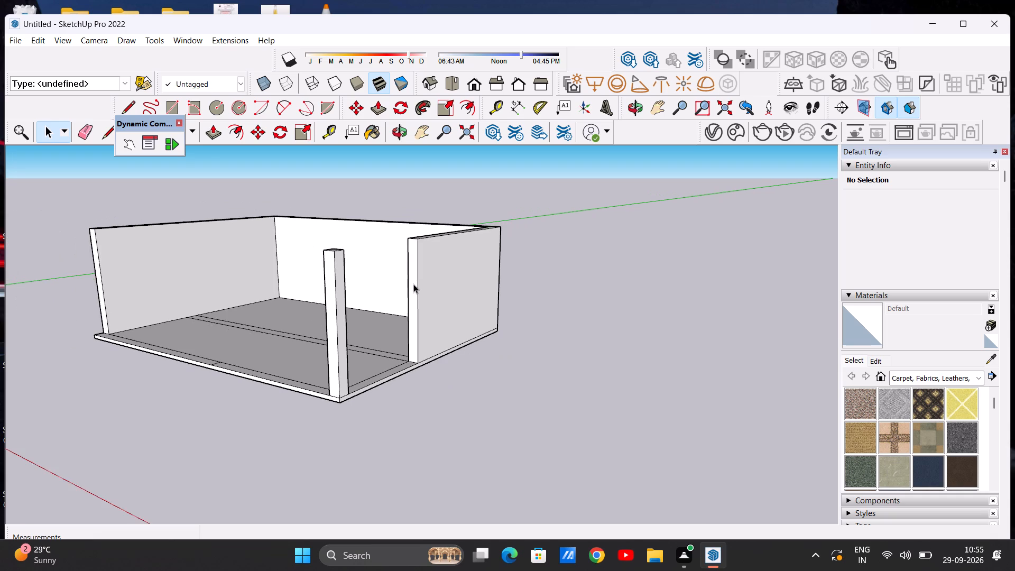
scroll(405, 277, up, 5)
scroll(408, 273, down, 3)
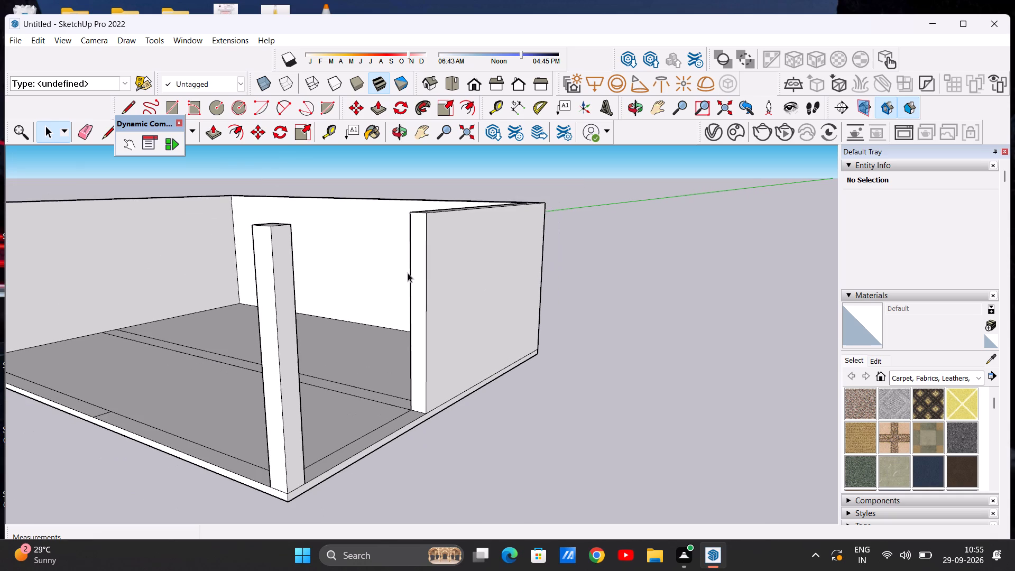
middle_drag(441, 352, 367, 370)
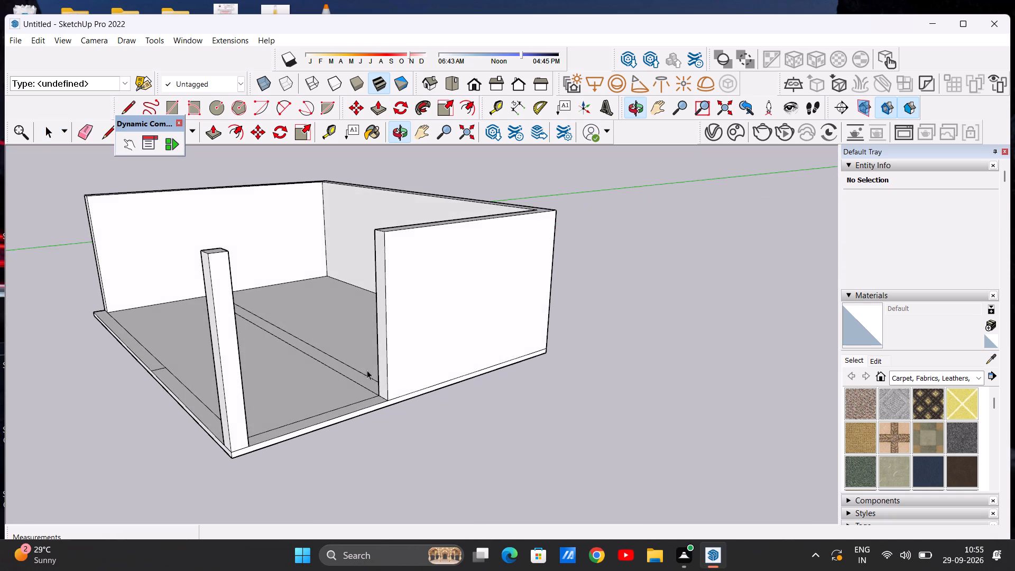
scroll(376, 361, up, 3)
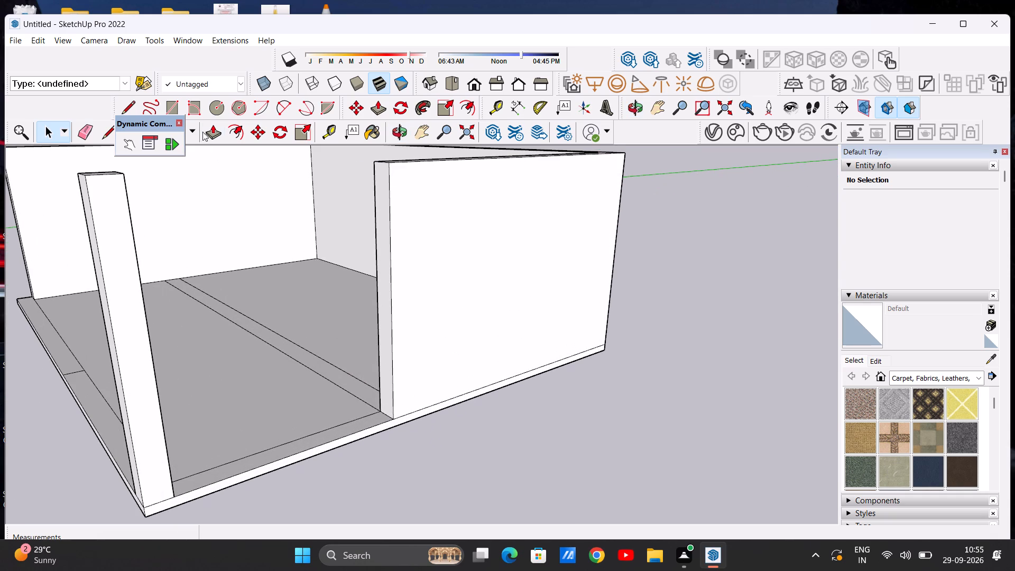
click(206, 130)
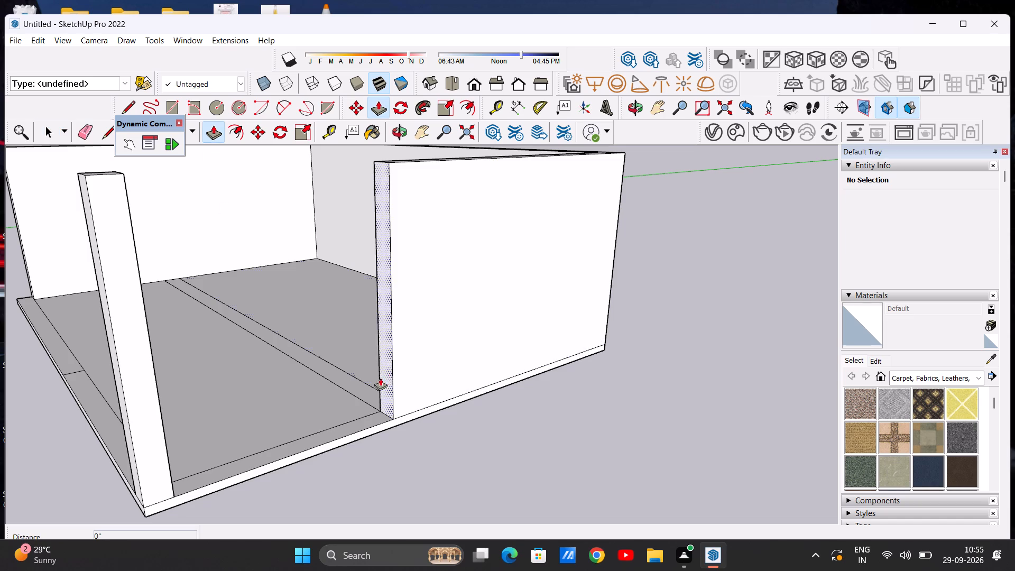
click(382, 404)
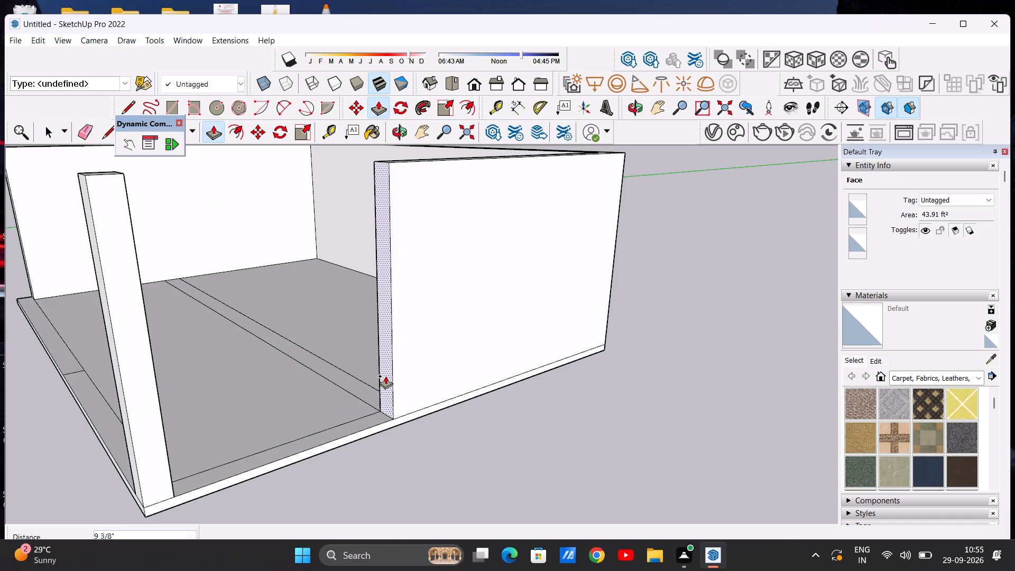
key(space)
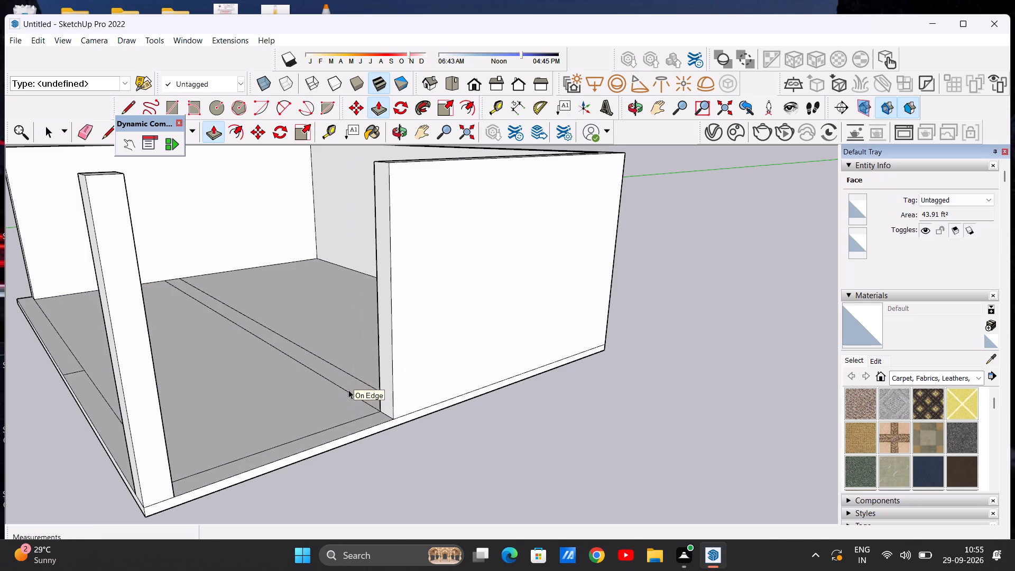
Push/Pull the right border strip between the corner column and the right side wall up about 10' 11" as a low wall.
click(213, 131)
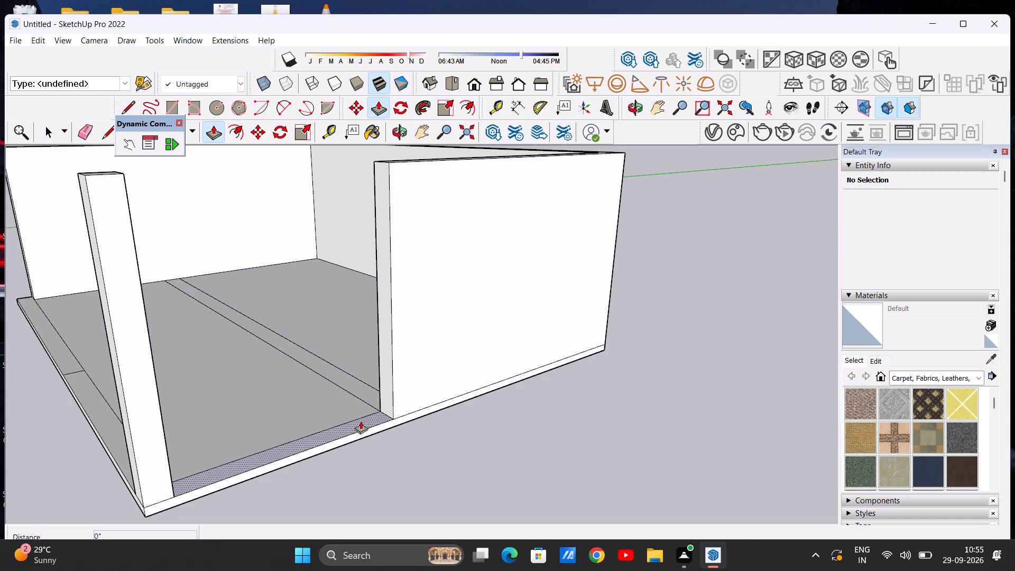
click(361, 421)
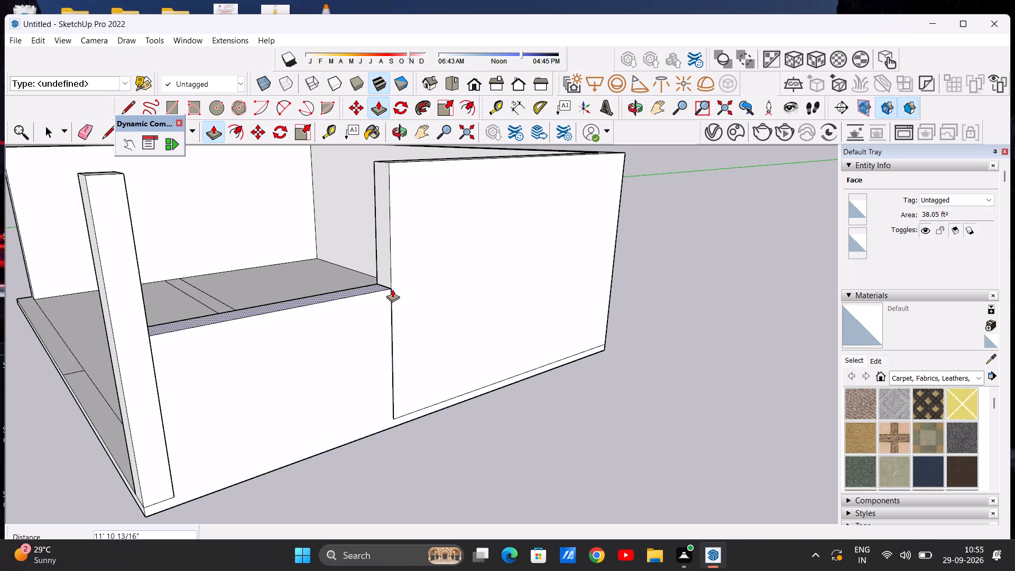
click(392, 294)
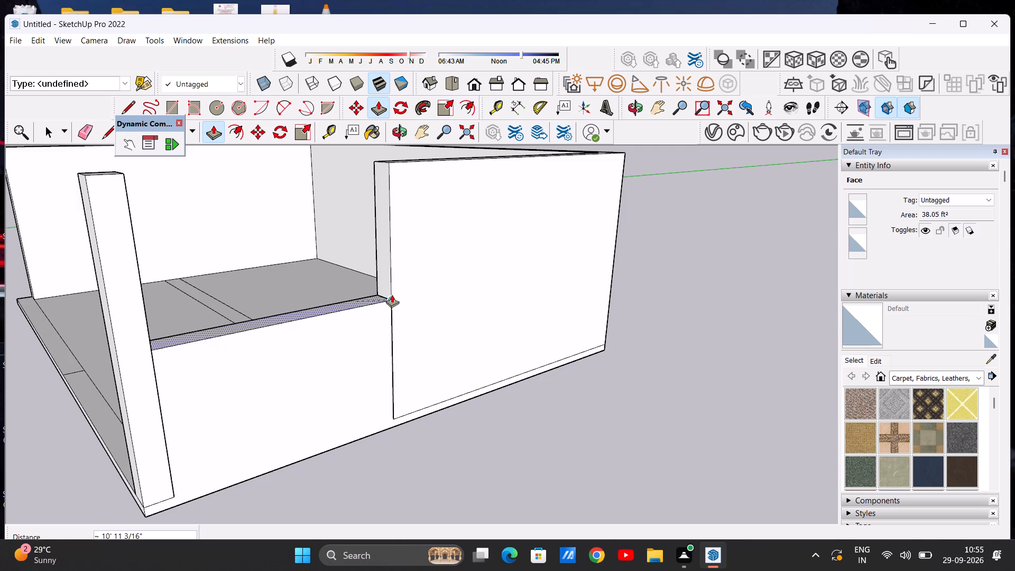
key(space)
Draw a line about 2' long across the corner column's inner face near its top, from edge to edge.
middle_drag(383, 285, 242, 316)
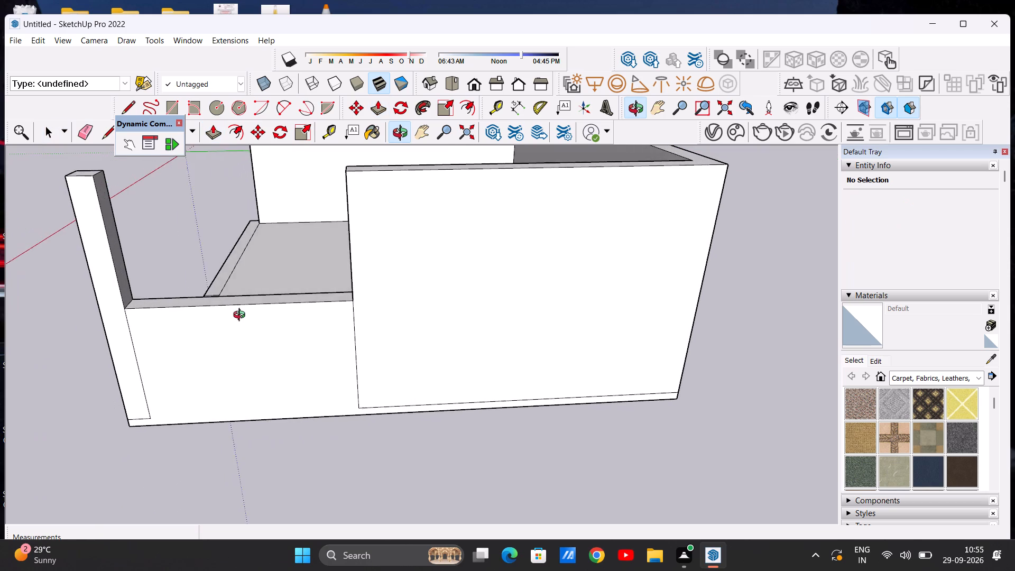
middle_drag(242, 316, 253, 315)
scroll(253, 315, up, 1)
scroll(253, 315, down, 7)
scroll(189, 264, up, 6)
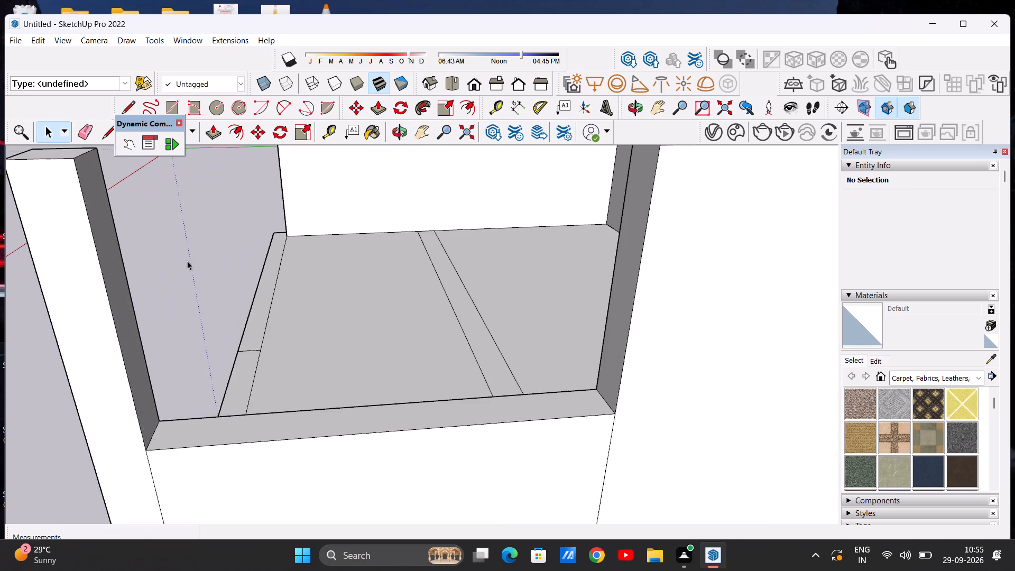
click(105, 131)
scroll(218, 308, down, 4)
middle_drag(280, 298, 204, 310)
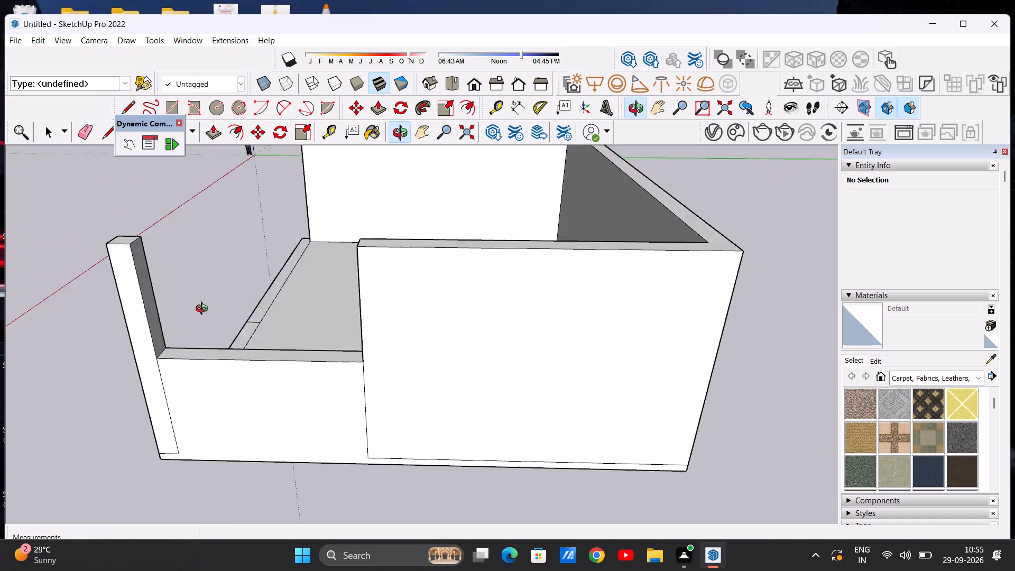
middle_drag(204, 310, 141, 303)
scroll(130, 238, up, 6)
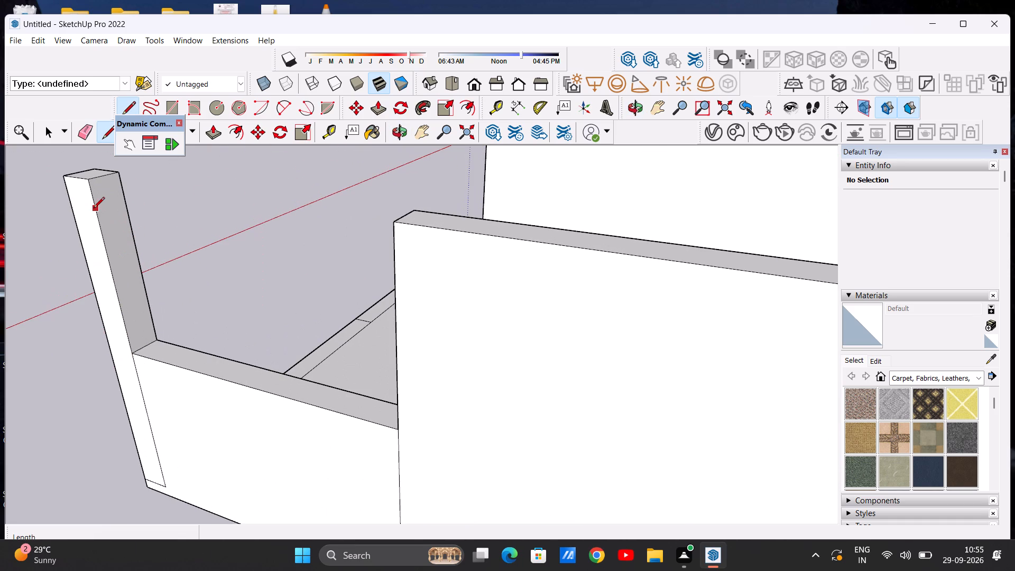
click(94, 209)
click(125, 201)
key(space)
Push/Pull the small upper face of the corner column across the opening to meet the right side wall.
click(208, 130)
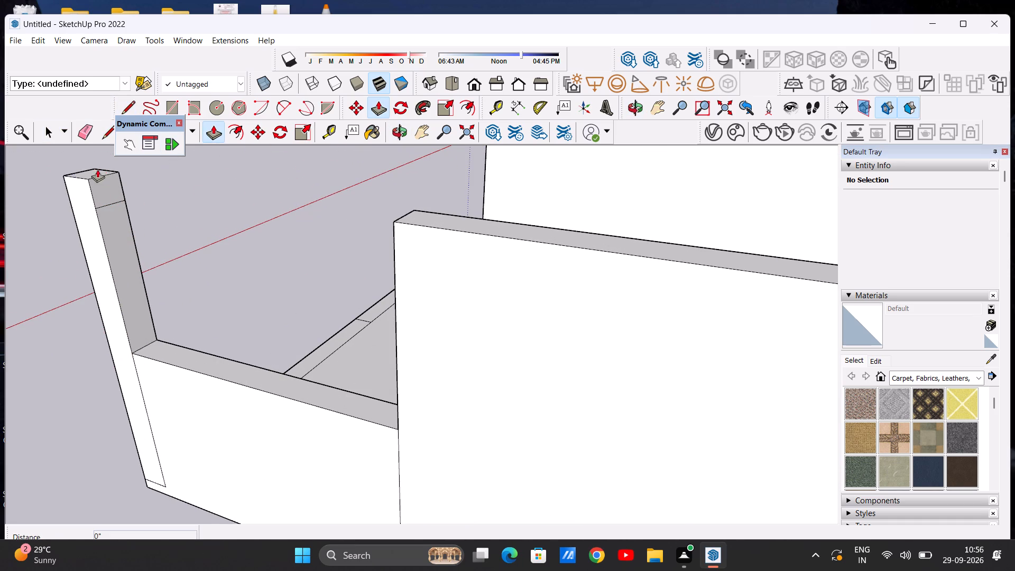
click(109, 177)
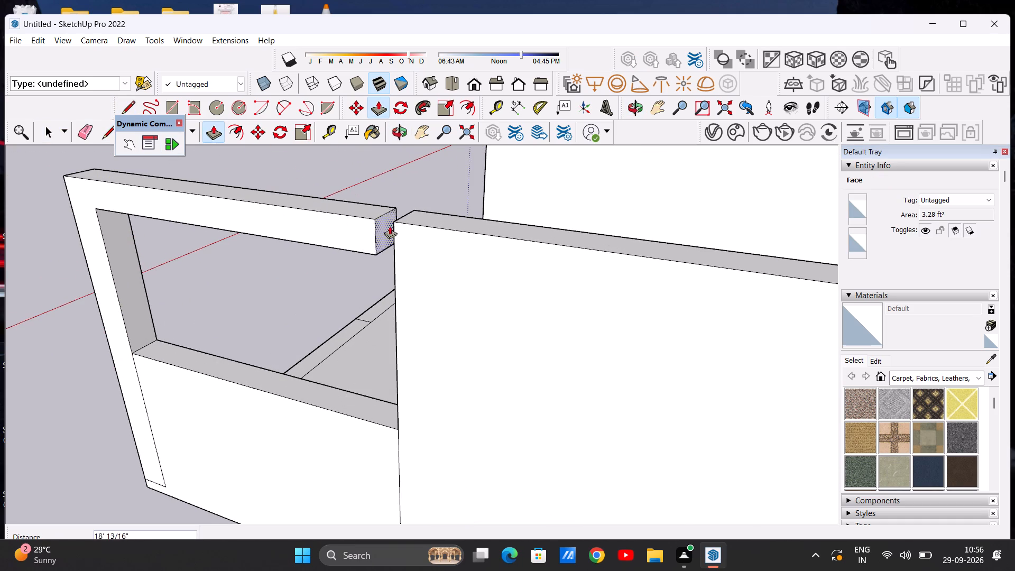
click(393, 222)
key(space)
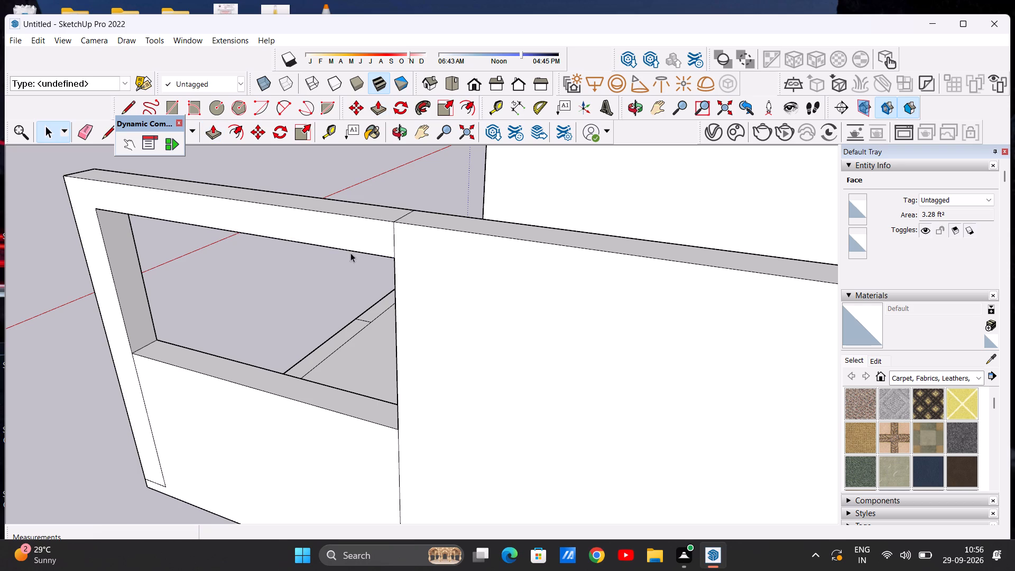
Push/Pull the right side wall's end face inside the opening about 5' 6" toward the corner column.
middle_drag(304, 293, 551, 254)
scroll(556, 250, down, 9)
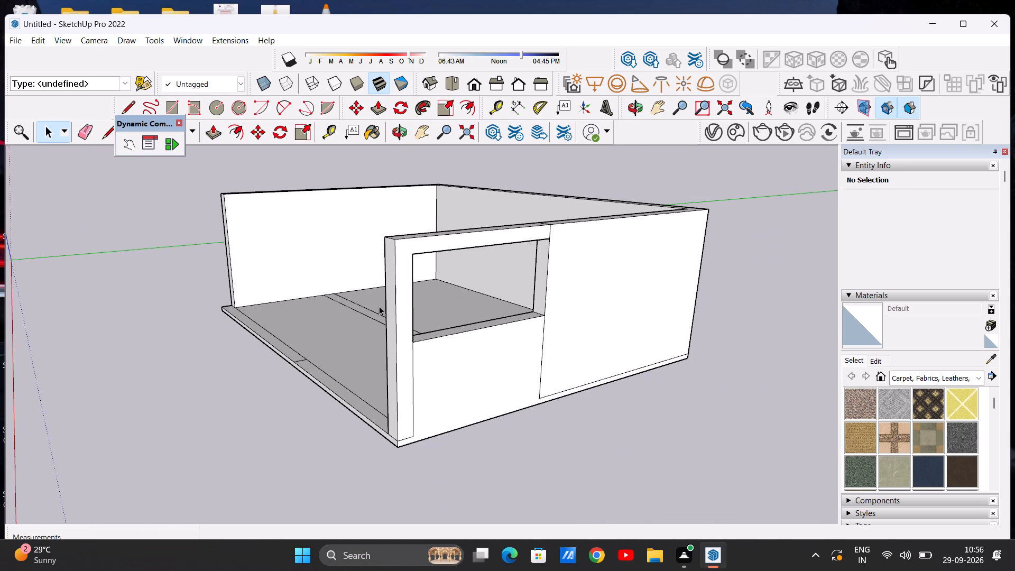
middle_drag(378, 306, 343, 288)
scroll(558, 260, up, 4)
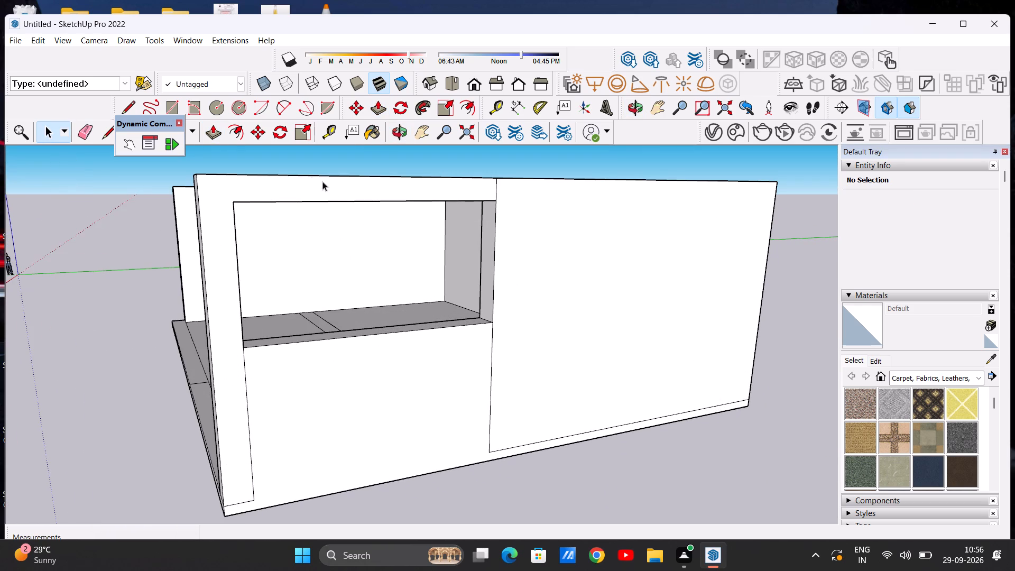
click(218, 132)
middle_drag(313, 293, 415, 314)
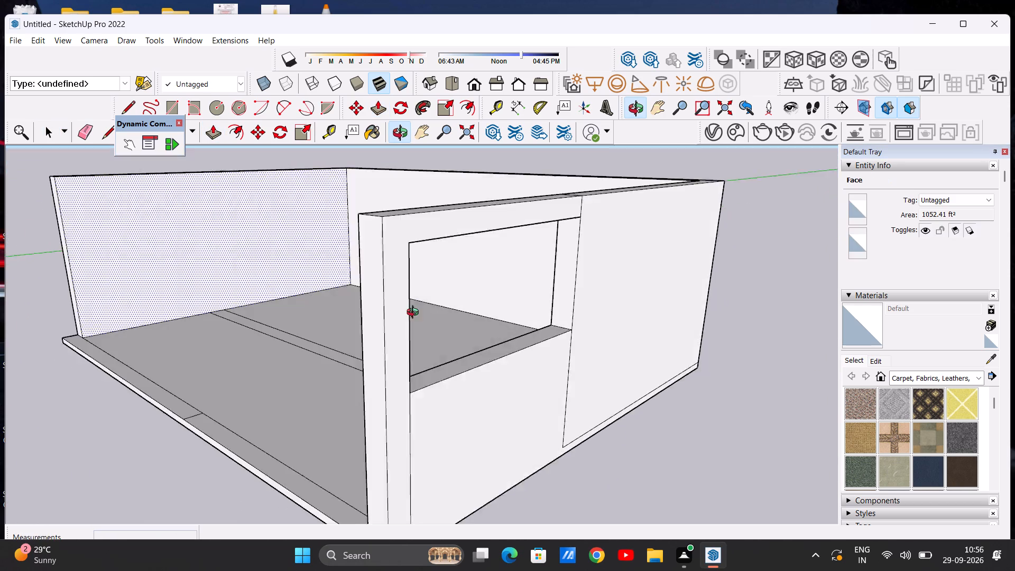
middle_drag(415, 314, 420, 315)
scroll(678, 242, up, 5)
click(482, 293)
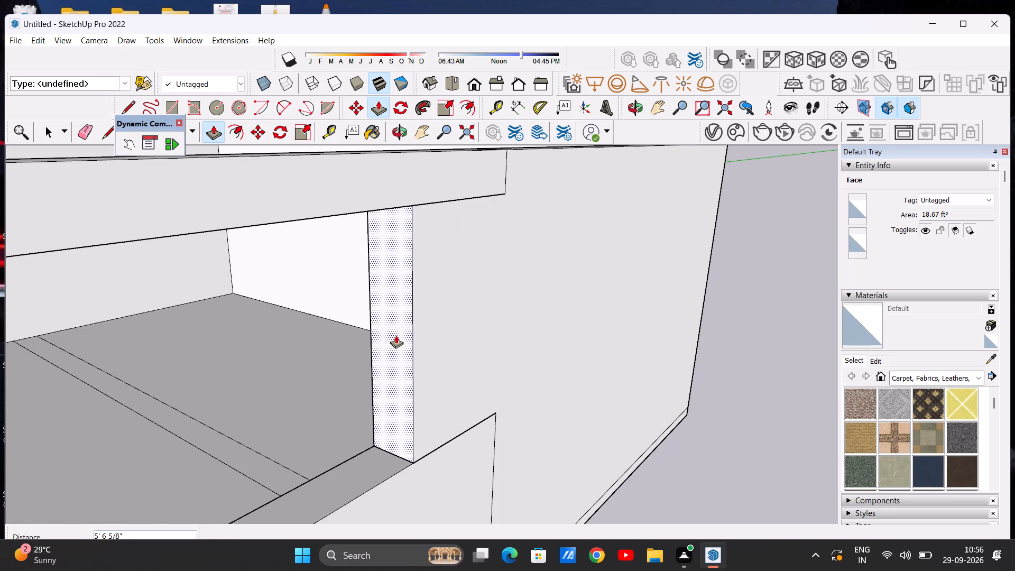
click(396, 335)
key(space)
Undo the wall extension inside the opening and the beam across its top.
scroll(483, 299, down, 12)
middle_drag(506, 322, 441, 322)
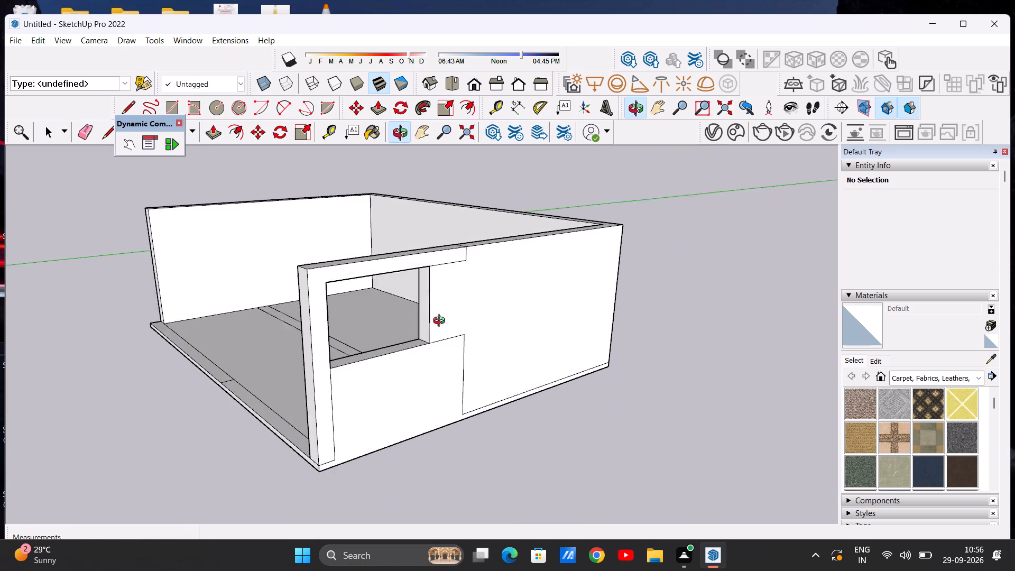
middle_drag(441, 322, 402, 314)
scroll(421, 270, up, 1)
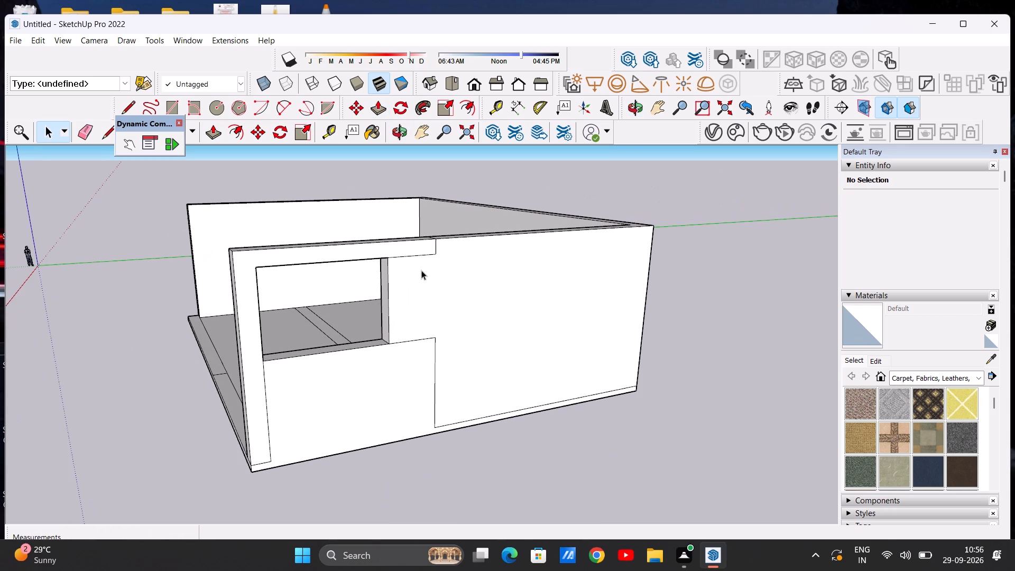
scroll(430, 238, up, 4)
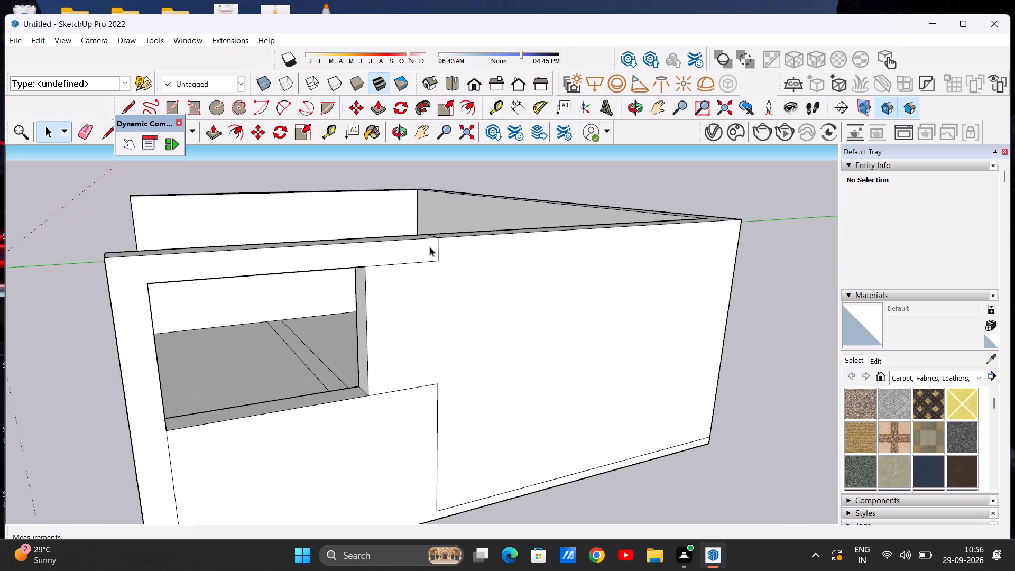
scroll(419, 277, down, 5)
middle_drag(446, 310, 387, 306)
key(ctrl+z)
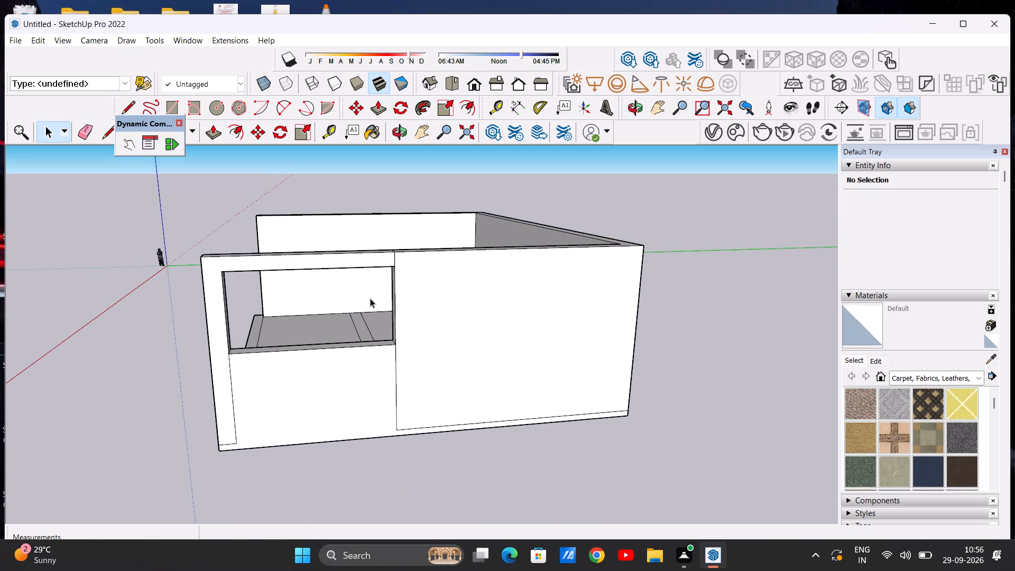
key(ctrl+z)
Push/Pull the right side wall's full-height end face above the low wall about 5' 6" toward the corner column.
middle_drag(377, 311, 457, 296)
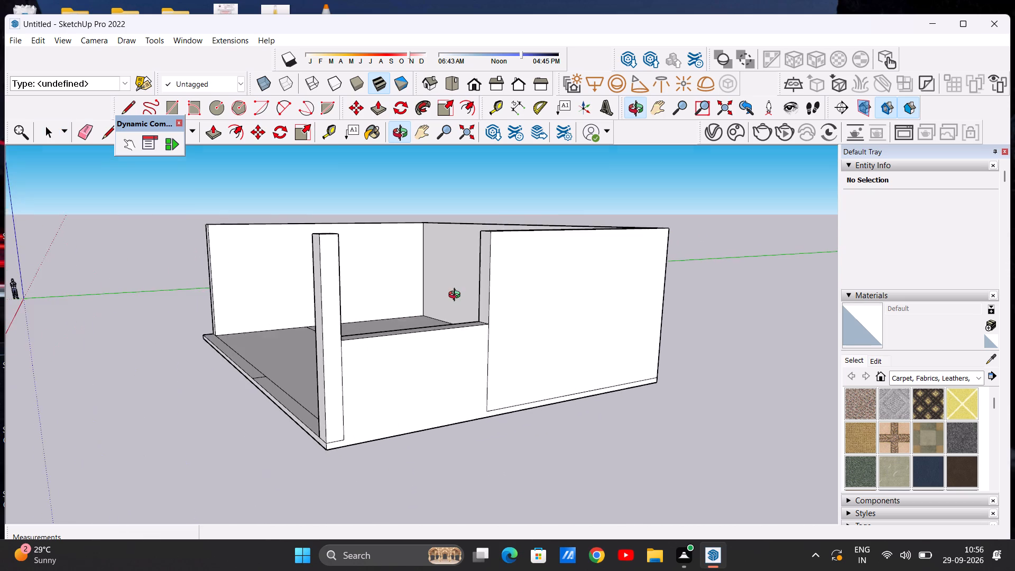
middle_drag(457, 296, 414, 308)
scroll(439, 311, up, 1)
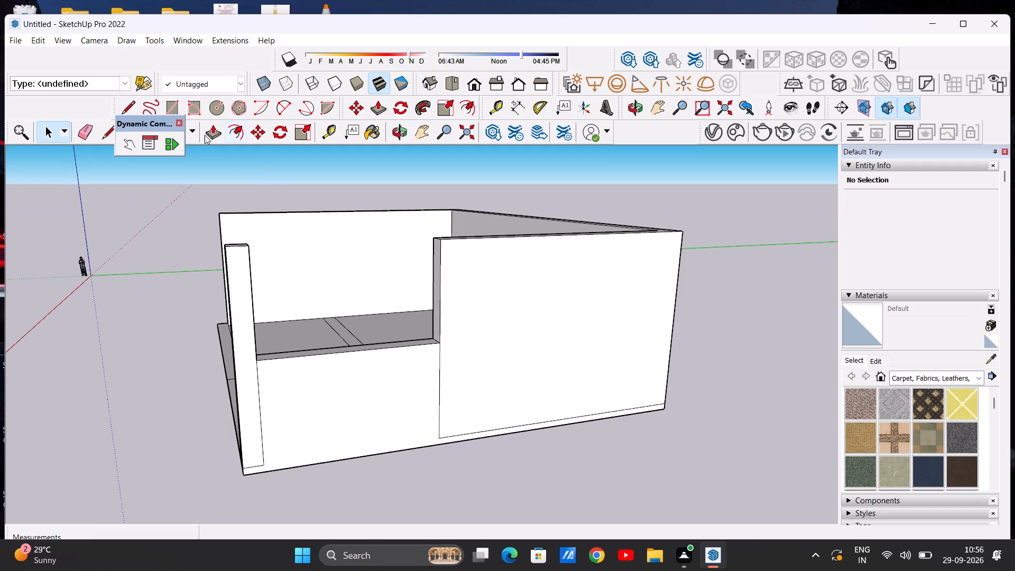
click(205, 135)
middle_drag(331, 292, 451, 289)
scroll(518, 278, up, 4)
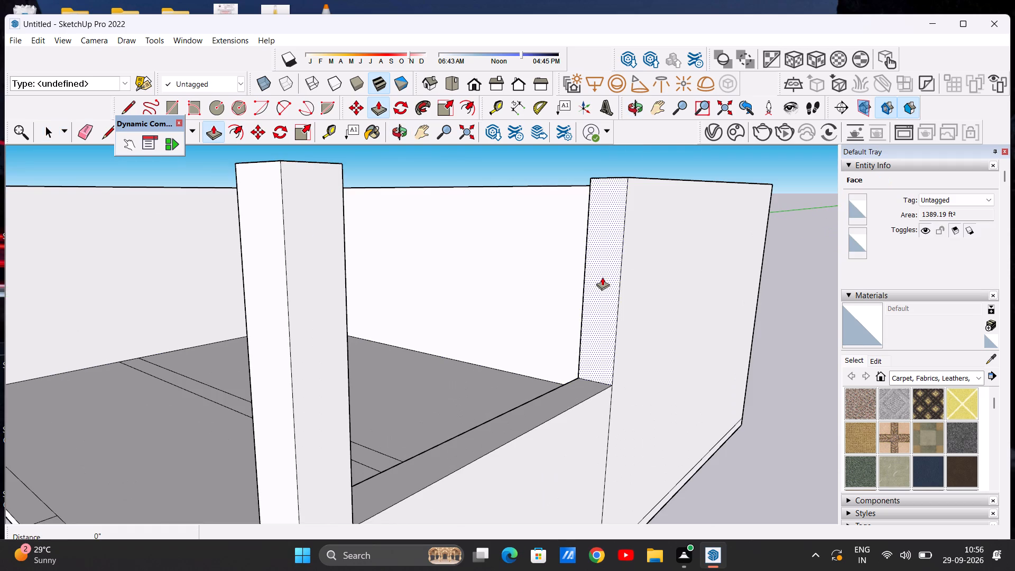
click(602, 277)
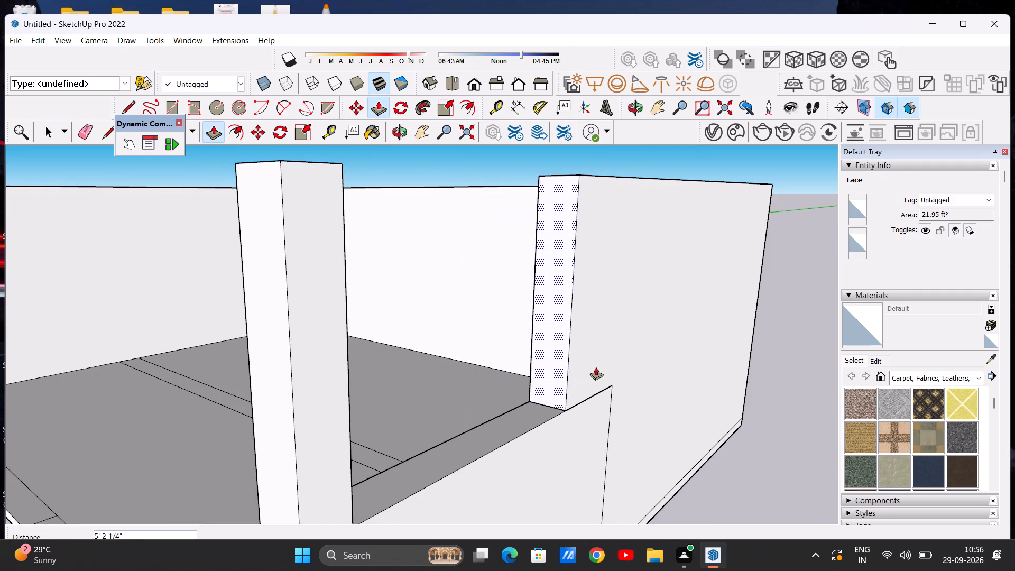
middle_drag(596, 366, 463, 383)
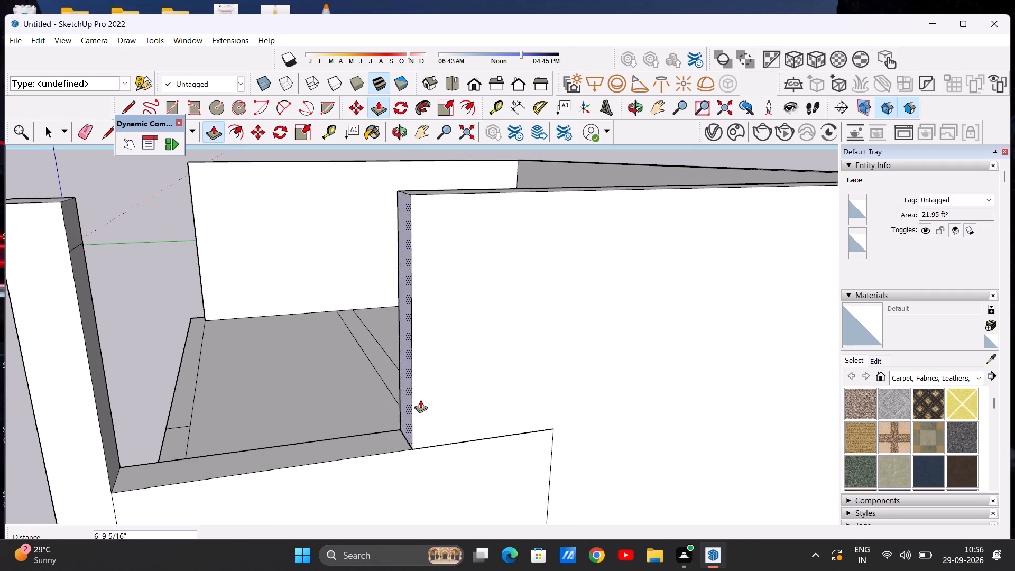
click(447, 395)
key(space)
Erase the leftover seam edges between the low wall and the right side wall on both the outer and inner faces.
scroll(448, 431, down, 10)
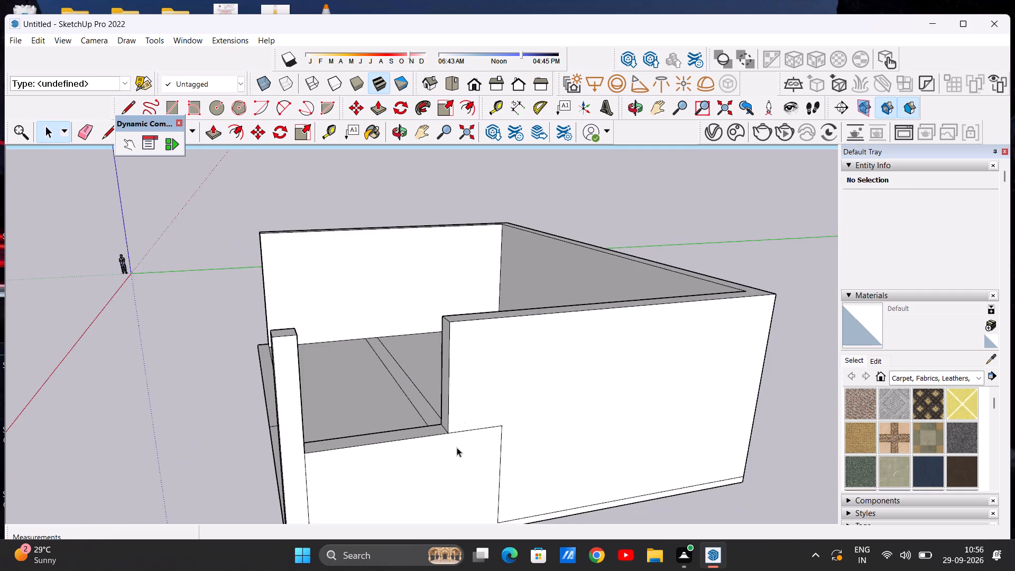
middle_drag(457, 447, 439, 418)
click(88, 128)
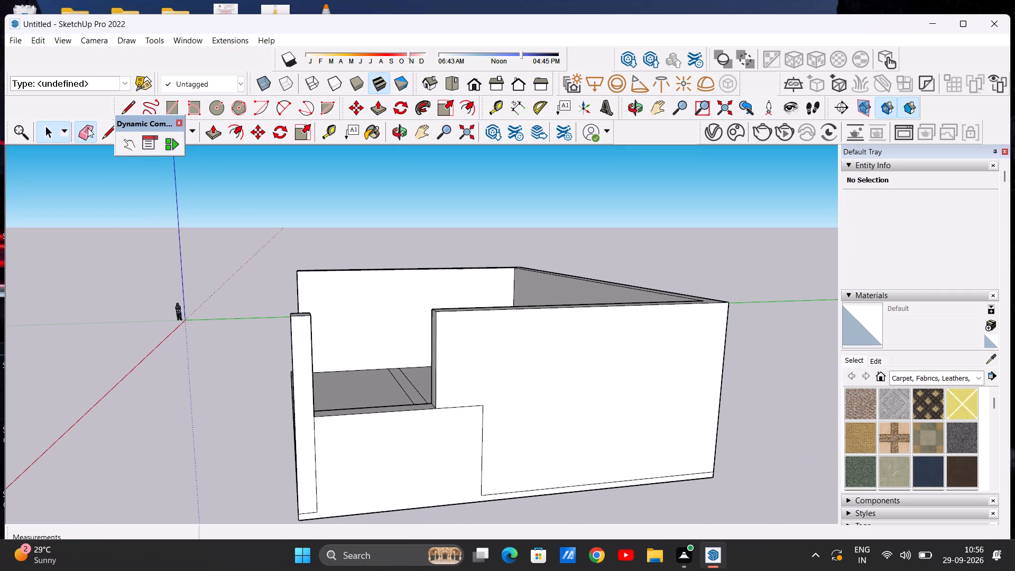
drag(456, 407, 518, 436)
scroll(533, 438, down, 4)
middle_drag(334, 443, 354, 447)
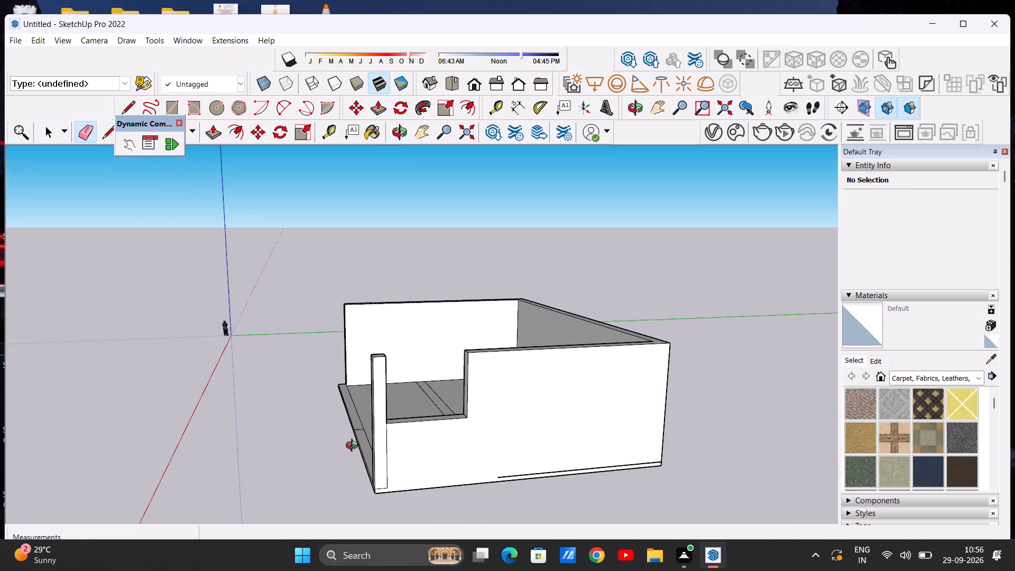
middle_drag(354, 447, 695, 458)
scroll(580, 387, up, 10)
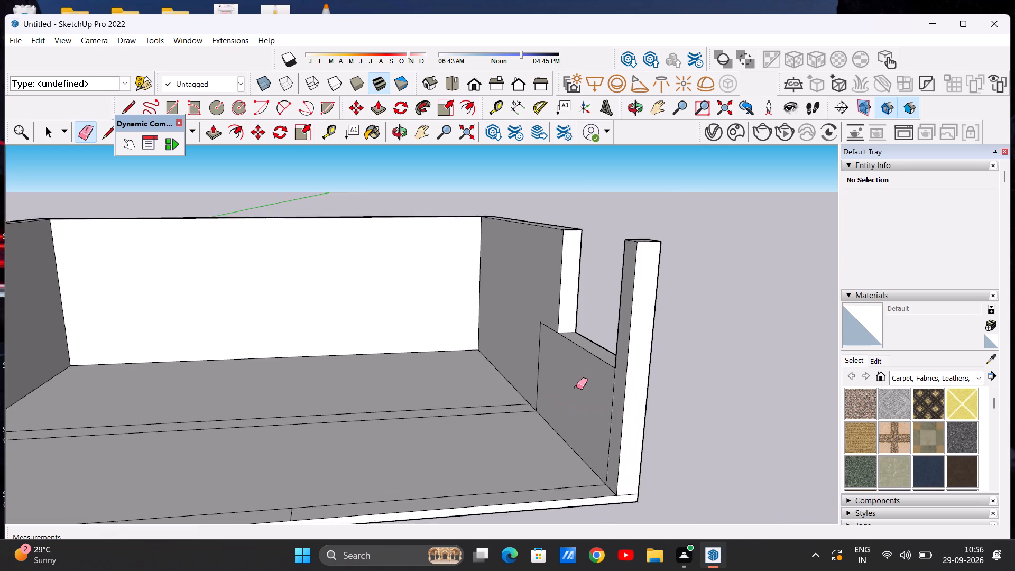
scroll(576, 387, up, 3)
drag(512, 308, 533, 319)
drag(531, 277, 531, 301)
key(space)
Push/Pull the small upper face of the corner column about 13' 5" across the opening to meet the extended right side wall.
scroll(499, 373, down, 12)
middle_drag(554, 347, 436, 365)
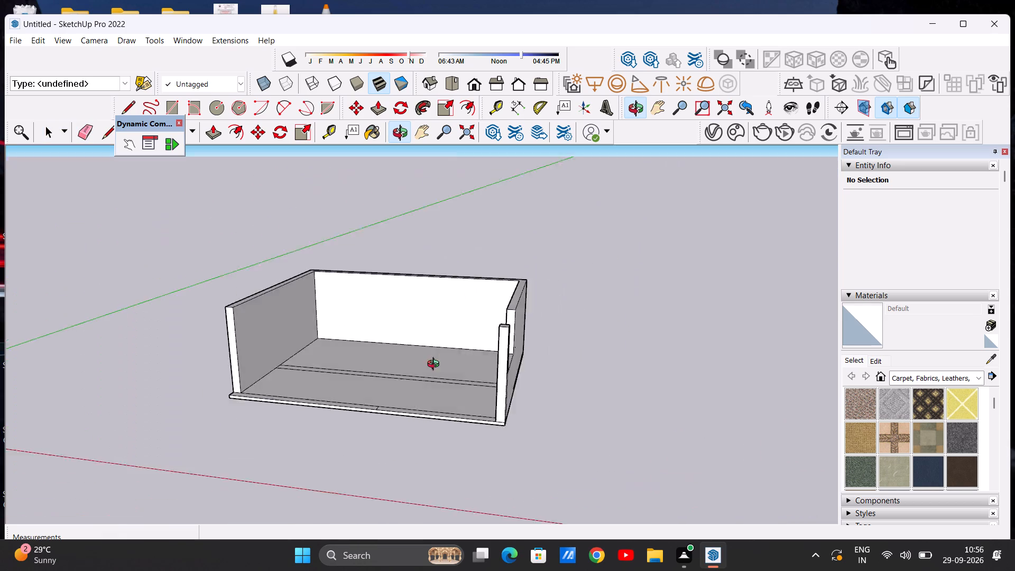
middle_drag(436, 365, 265, 356)
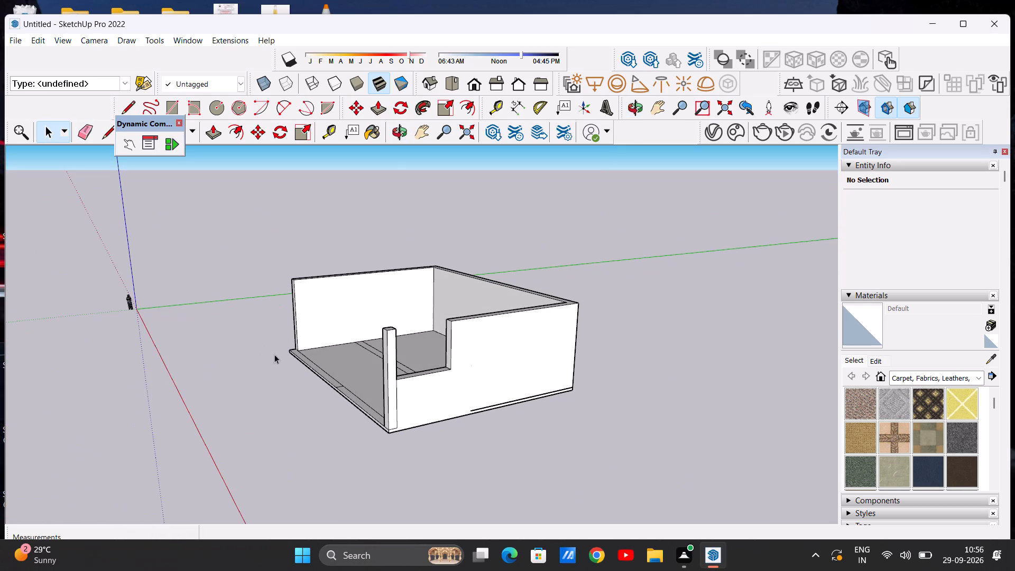
scroll(446, 345, up, 7)
middle_drag(490, 353, 358, 382)
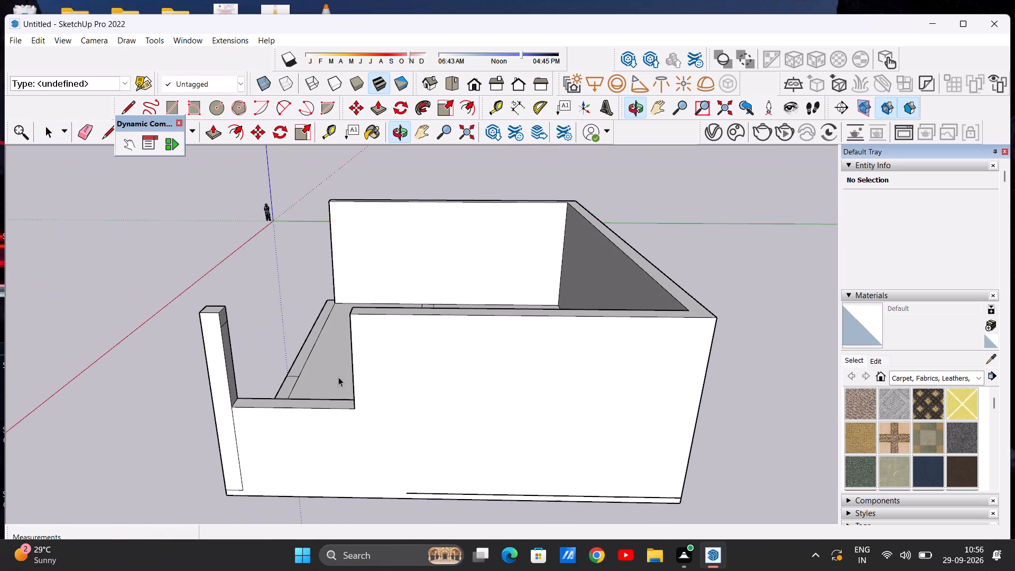
scroll(258, 339, up, 6)
scroll(257, 303, down, 4)
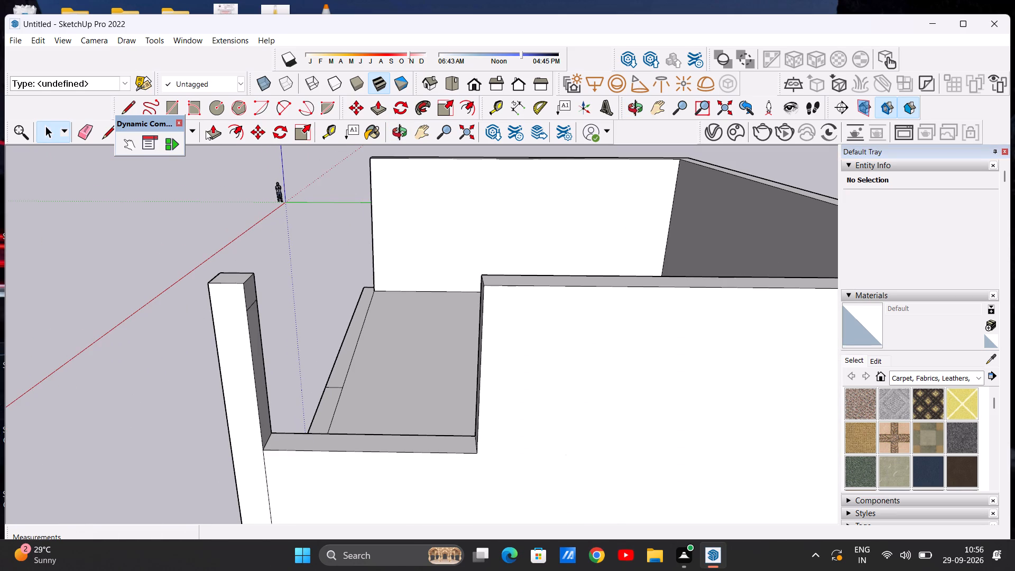
click(205, 131)
scroll(336, 340, up, 4)
scroll(277, 303, down, 4)
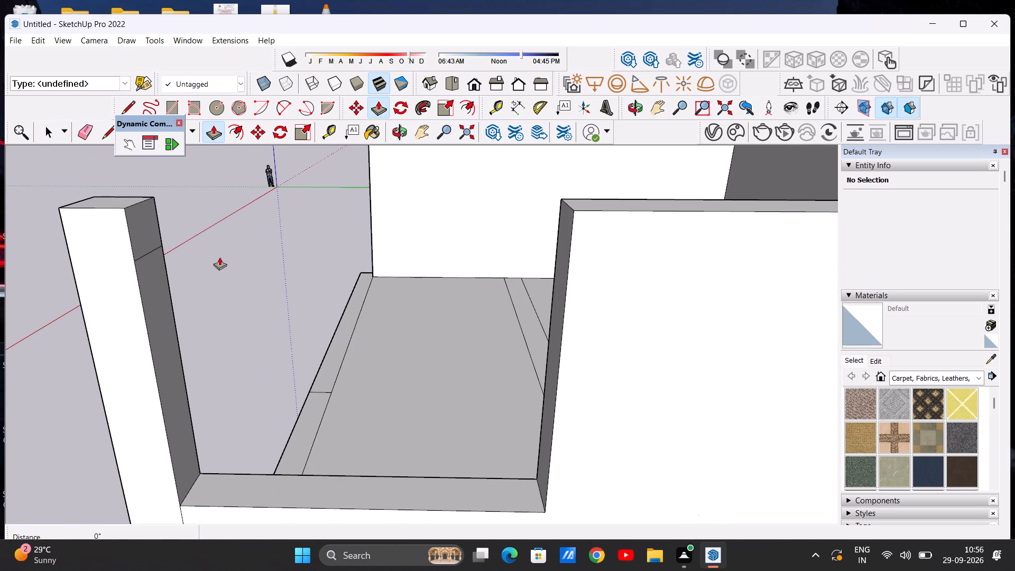
click(213, 256)
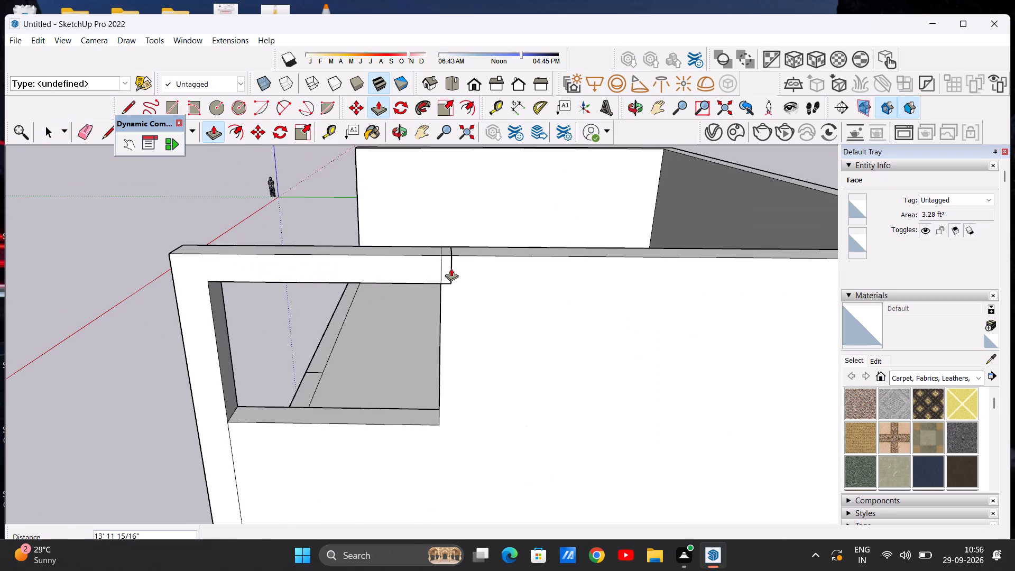
click(443, 250)
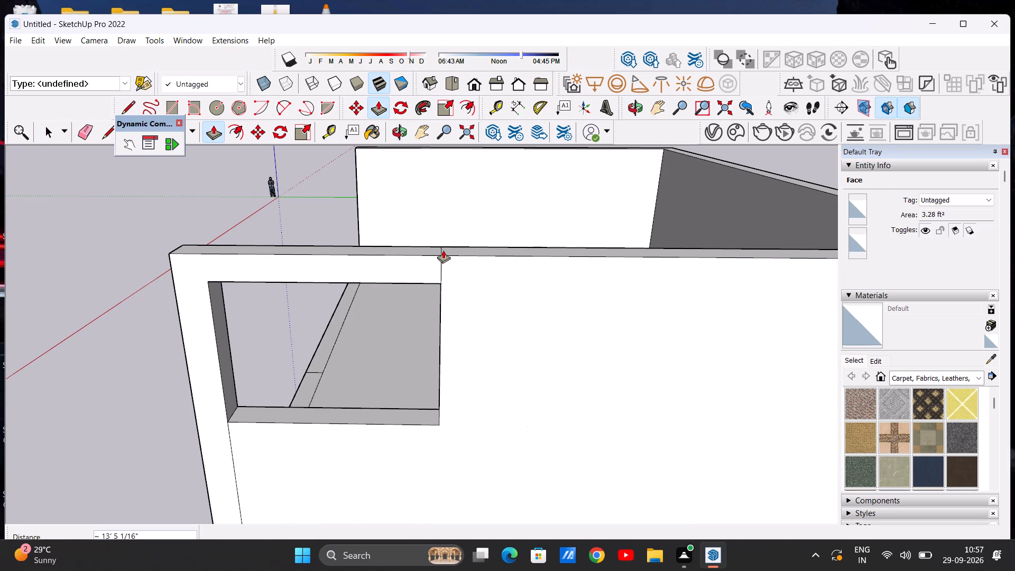
Erase the leftover horizontal edge near the base of the right side wall's outer face.
key(space)
middle_drag(349, 431, 364, 406)
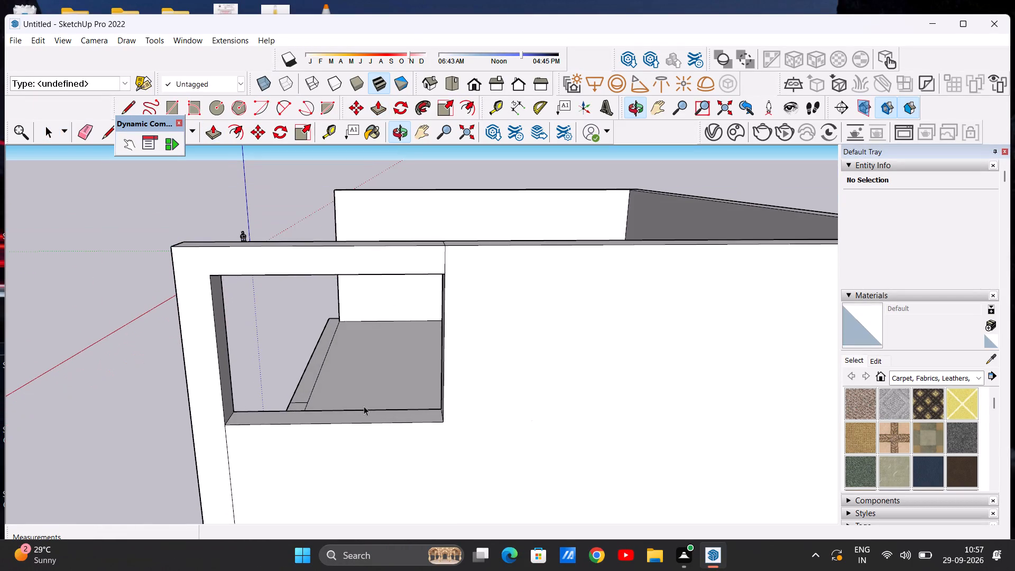
scroll(364, 406, down, 8)
middle_drag(370, 409, 365, 389)
scroll(337, 370, up, 3)
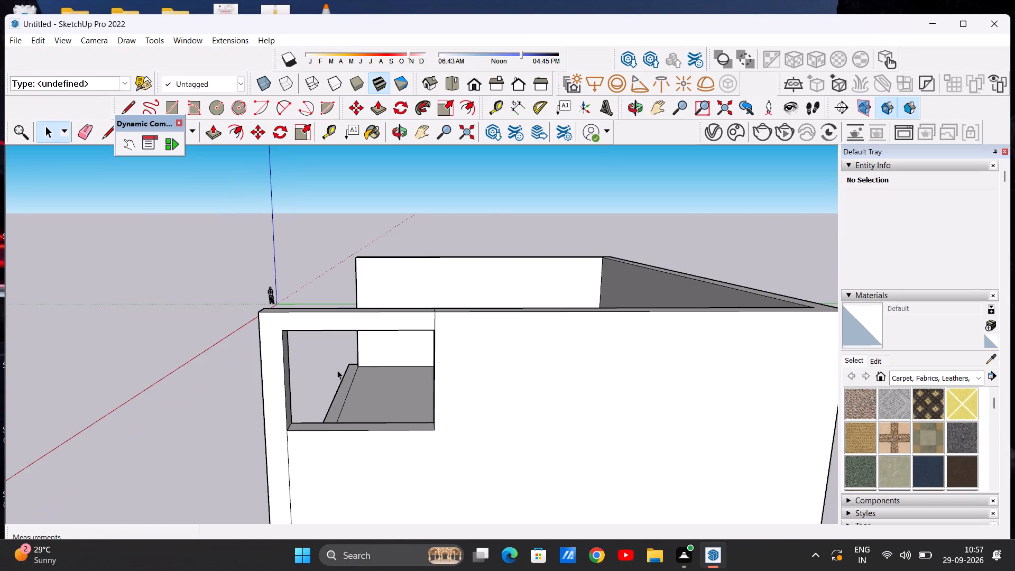
scroll(337, 370, down, 3)
middle_drag(328, 429, 318, 487)
scroll(379, 427, up, 7)
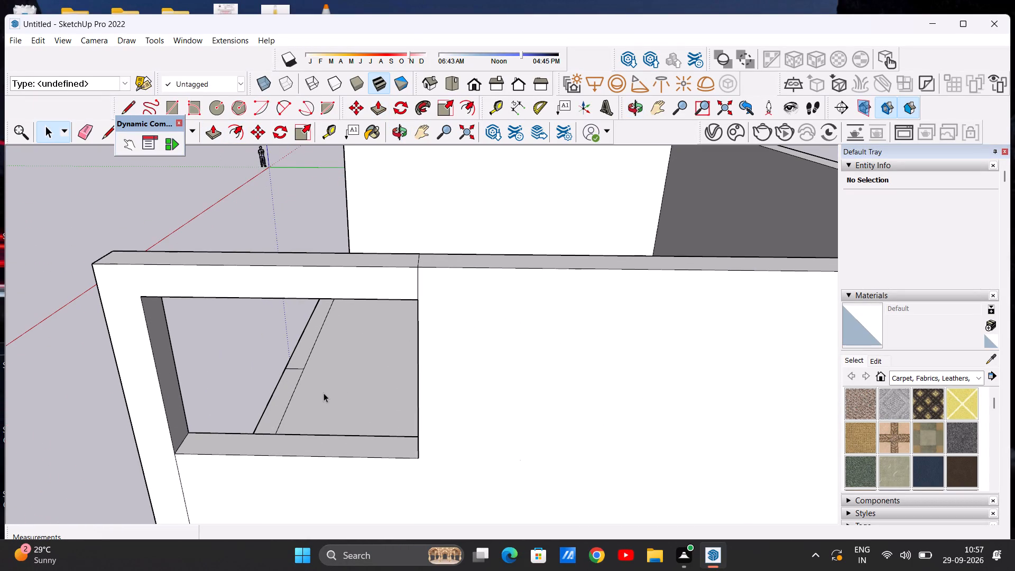
key(space)
scroll(331, 391, down, 9)
scroll(525, 522, up, 6)
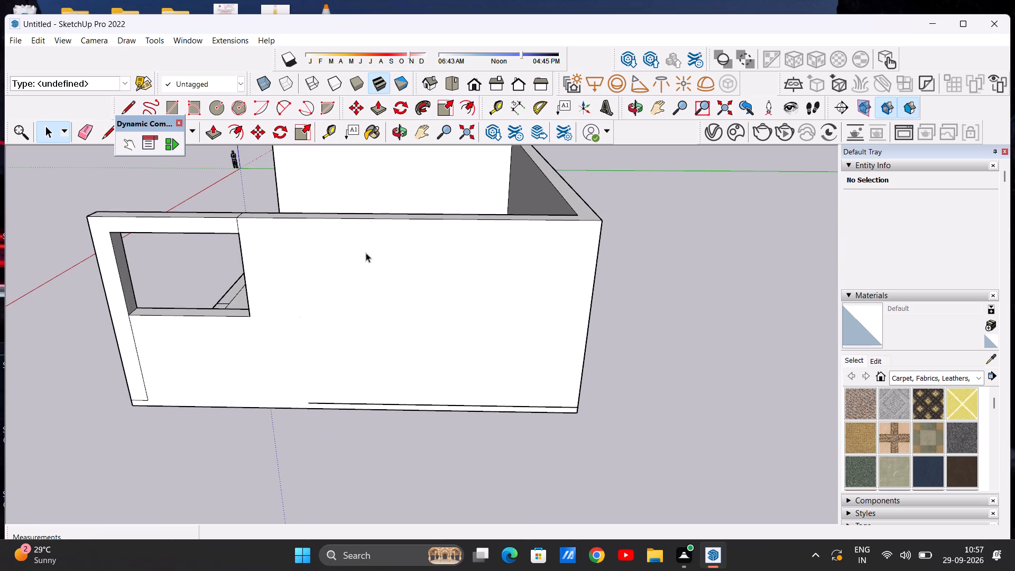
click(80, 132)
scroll(430, 478, up, 7)
click(472, 349)
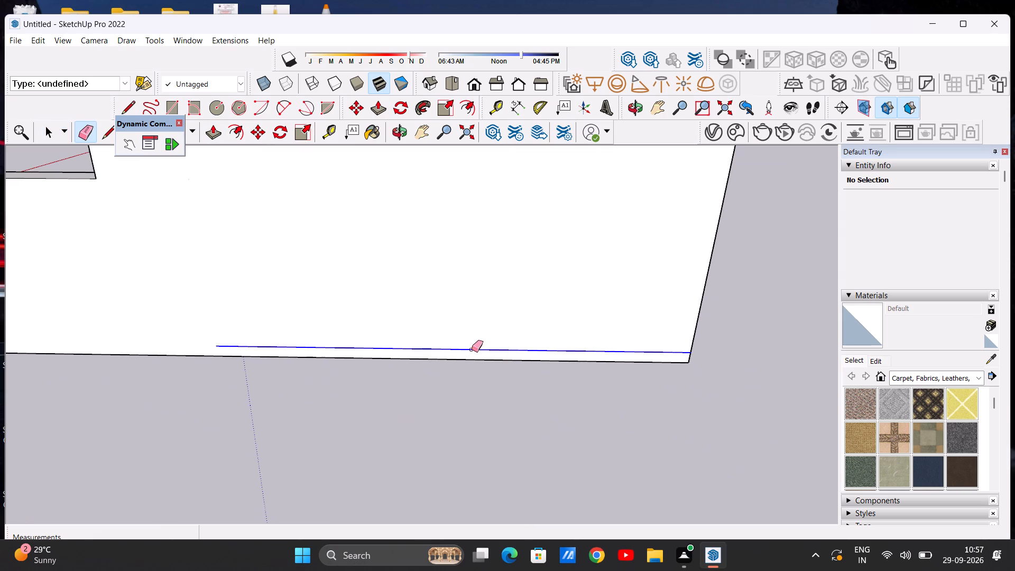
Erase the horizontal seam edge between the slab and the left side wall along the wall's outer face.
scroll(546, 448, down, 12)
middle_drag(633, 413, 285, 339)
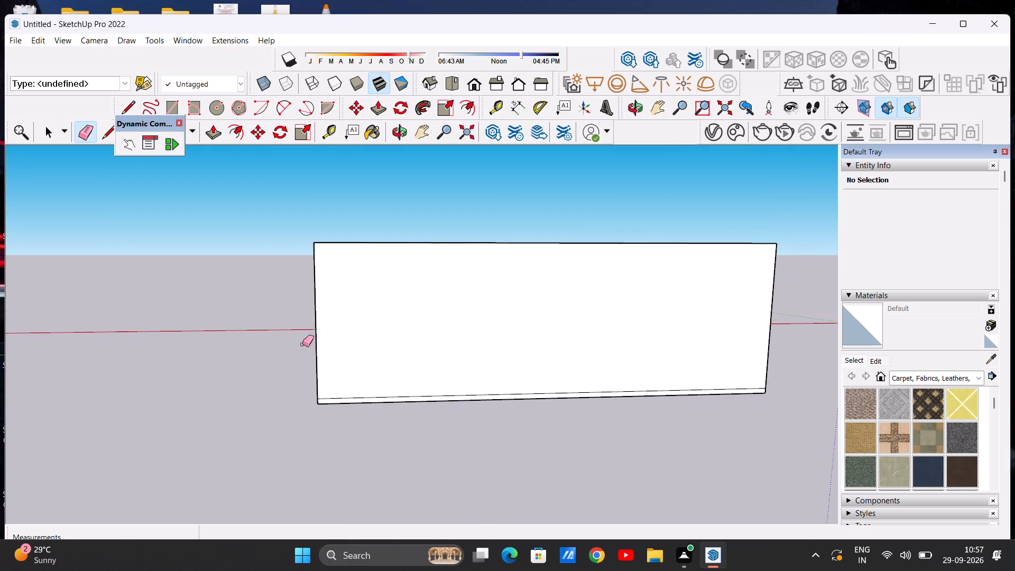
middle_drag(510, 362, 0, 360)
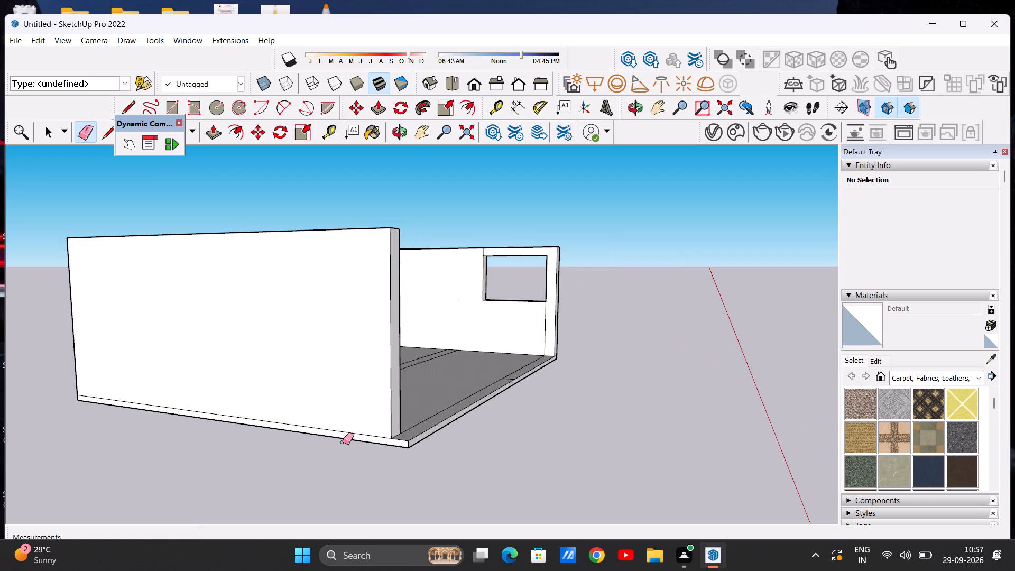
scroll(343, 442, up, 3)
scroll(381, 422, up, 6)
scroll(381, 422, down, 7)
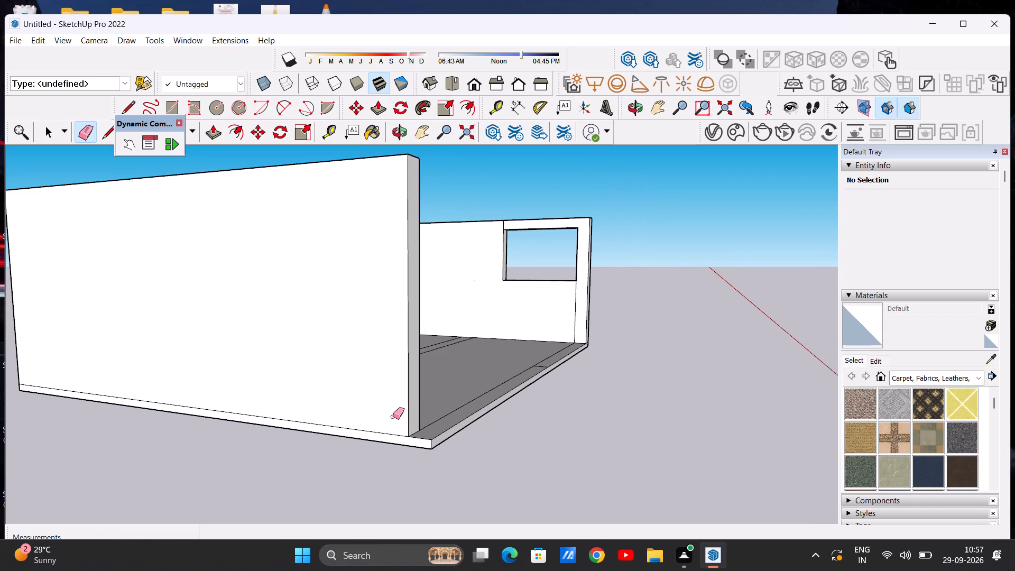
drag(395, 431, 395, 437)
scroll(292, 425, down, 5)
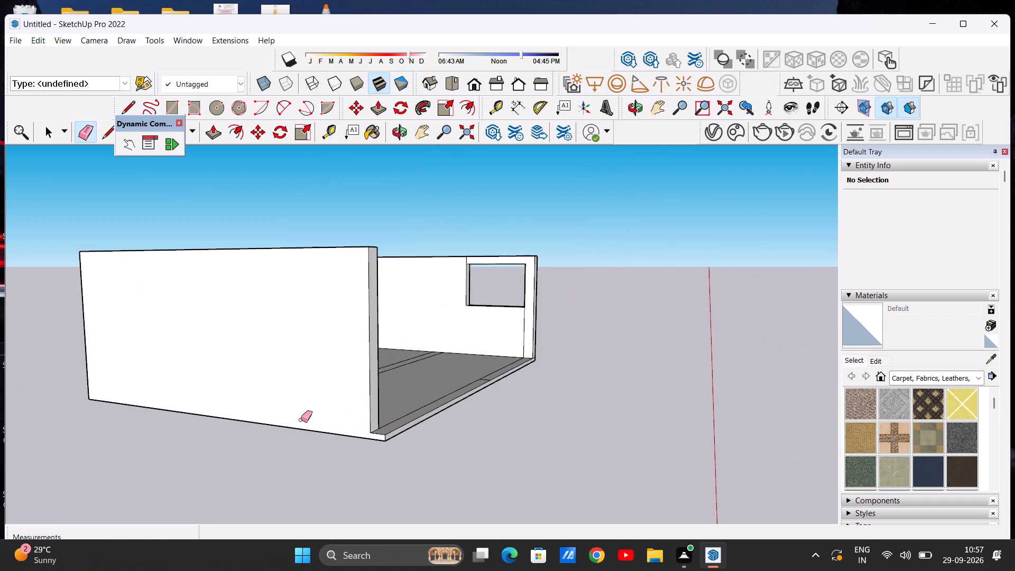
Examine the room's interior, floor strips and framed side-wall opening from the open front for leftover edges.
middle_drag(465, 452, 204, 315)
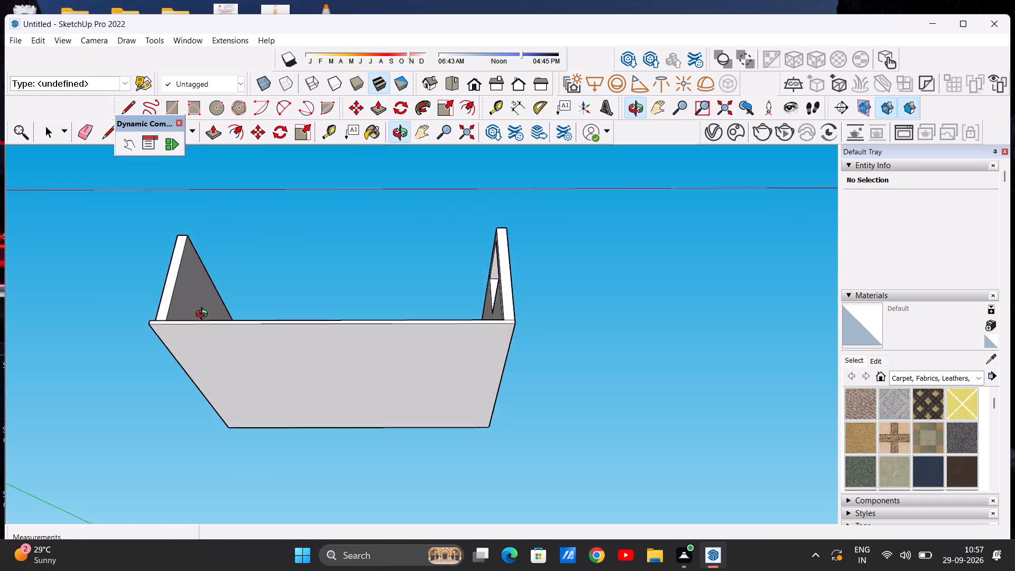
middle_drag(204, 315, 223, 539)
scroll(393, 401, up, 3)
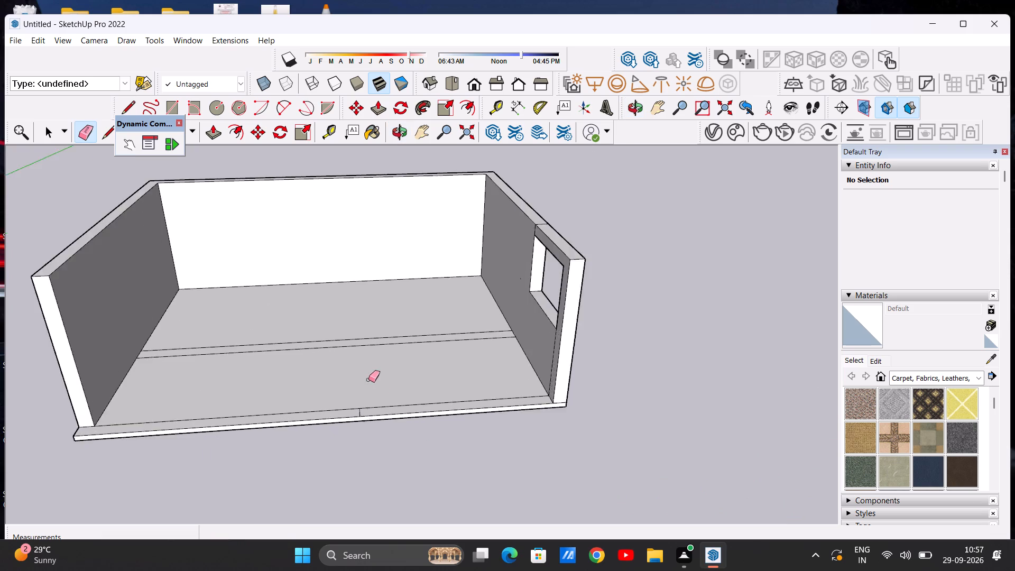
scroll(368, 380, up, 10)
key(space)
scroll(377, 441, down, 4)
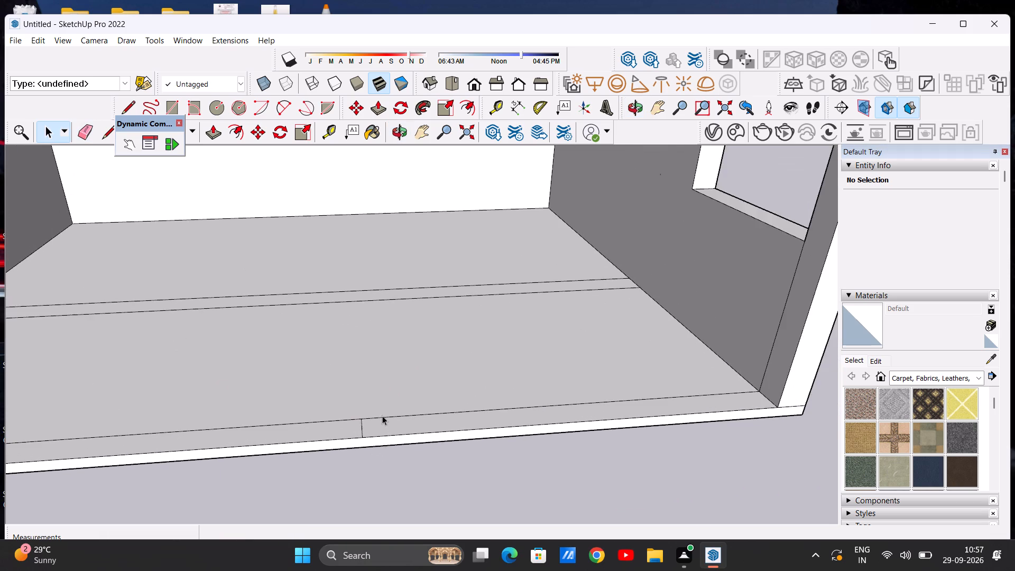
scroll(382, 416, down, 13)
middle_drag(397, 391, 401, 340)
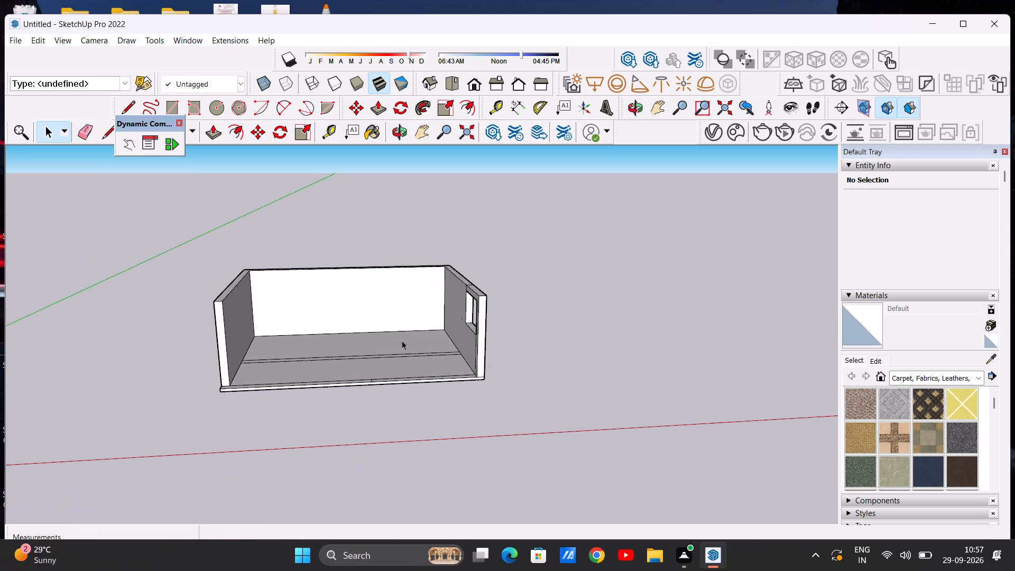
scroll(442, 324, up, 9)
scroll(536, 348, down, 6)
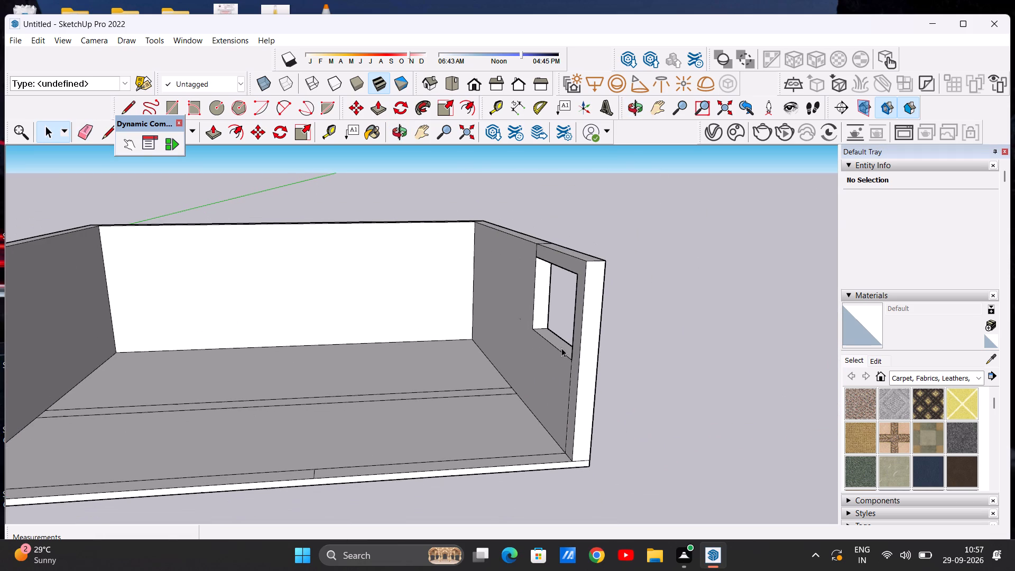
middle_drag(525, 383, 522, 419)
scroll(523, 411, down, 1)
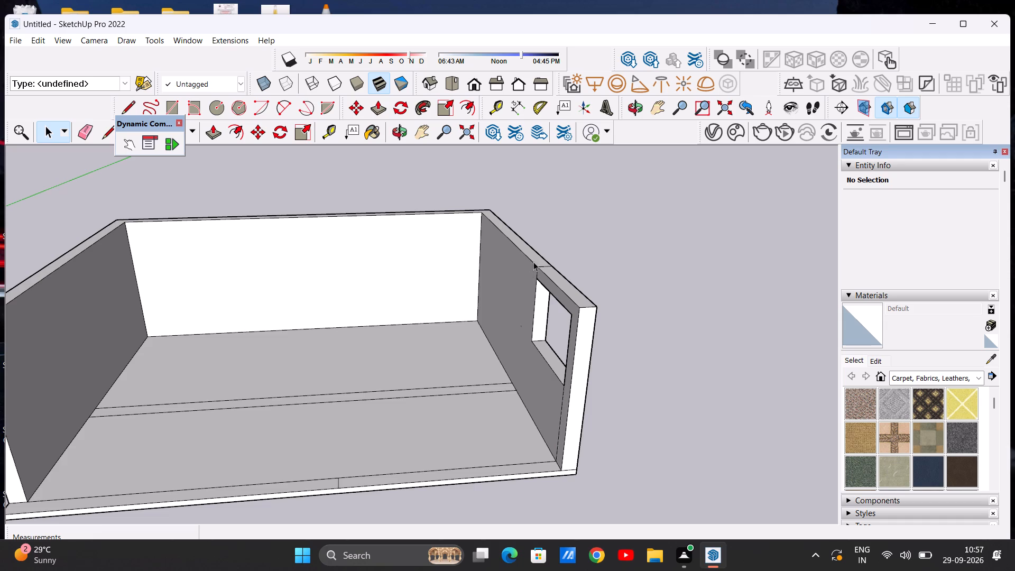
Erase the seam edges above the side-wall opening's inner jamb on the wall's inner face, top face and outer face.
middle_drag(537, 262, 576, 271)
scroll(543, 267, up, 8)
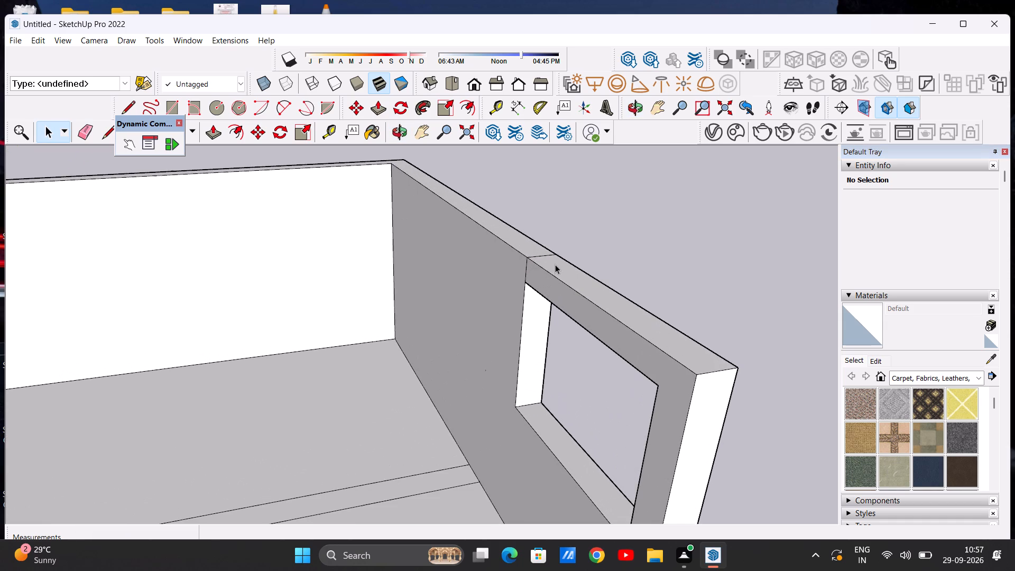
scroll(581, 278, down, 17)
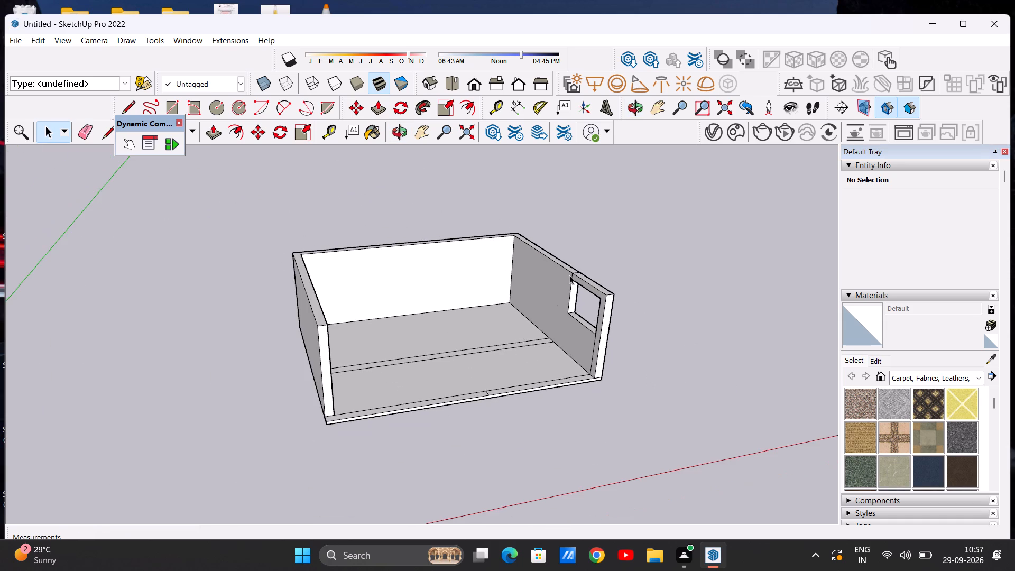
scroll(571, 275, up, 6)
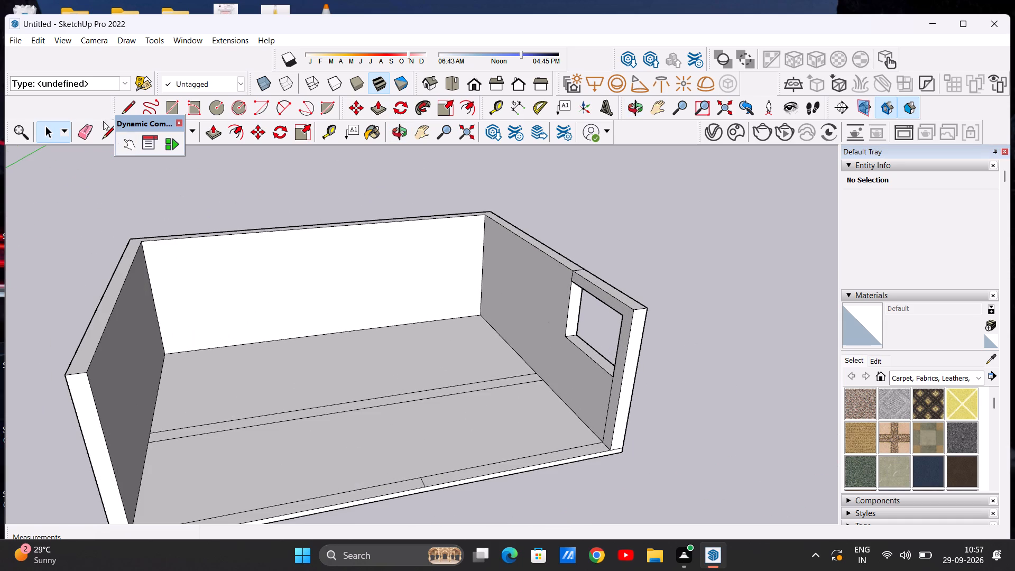
click(82, 131)
scroll(595, 288, up, 12)
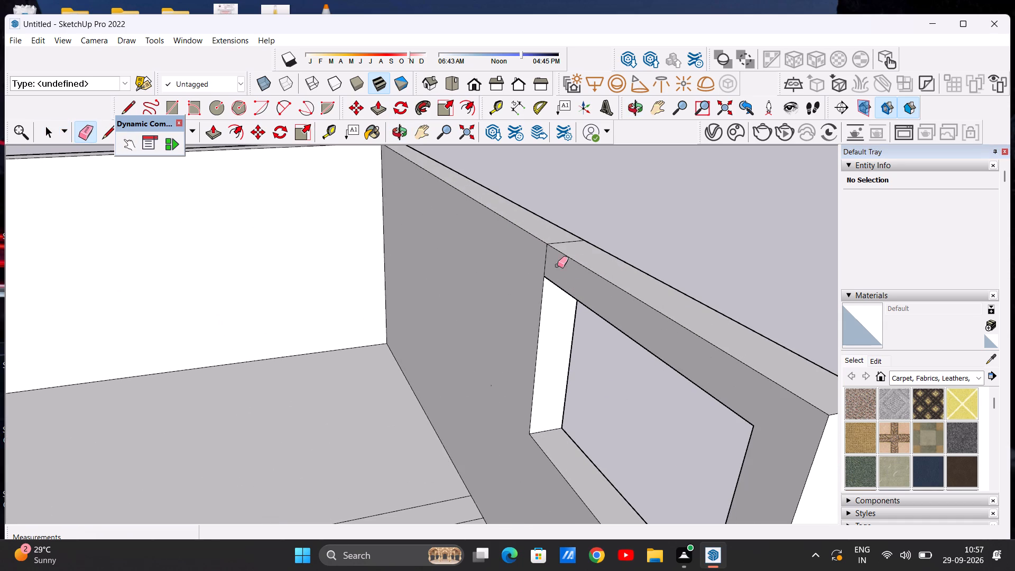
click(543, 252)
drag(564, 236, 578, 244)
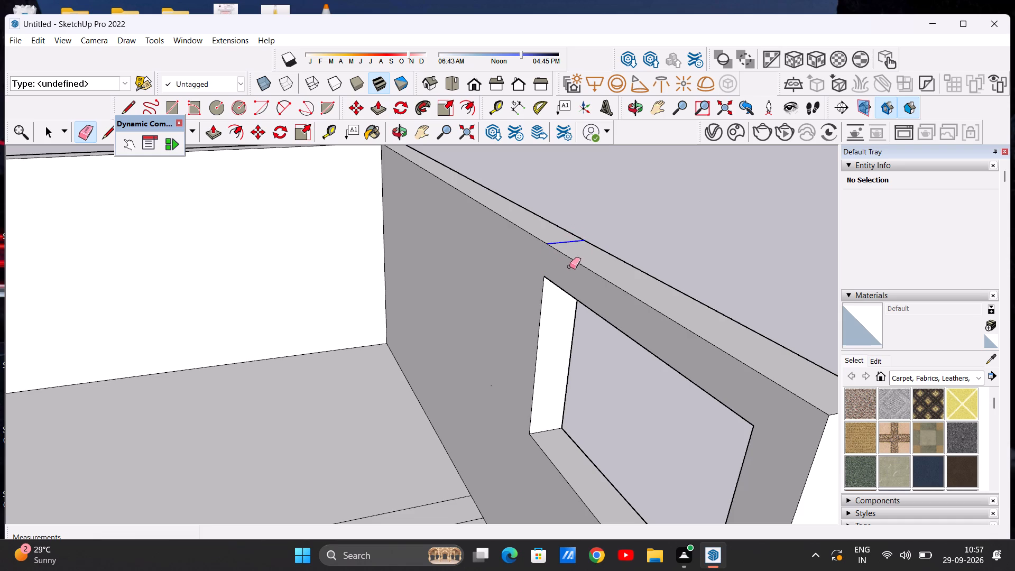
scroll(567, 270, down, 6)
middle_drag(584, 281, 395, 260)
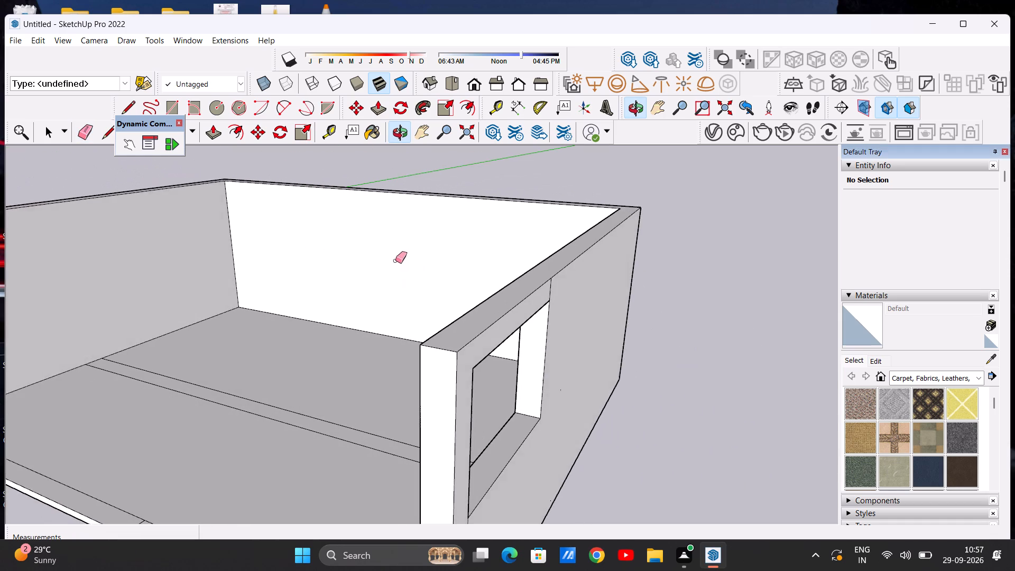
scroll(602, 287, up, 6)
drag(455, 306, 496, 296)
scroll(543, 299, down, 4)
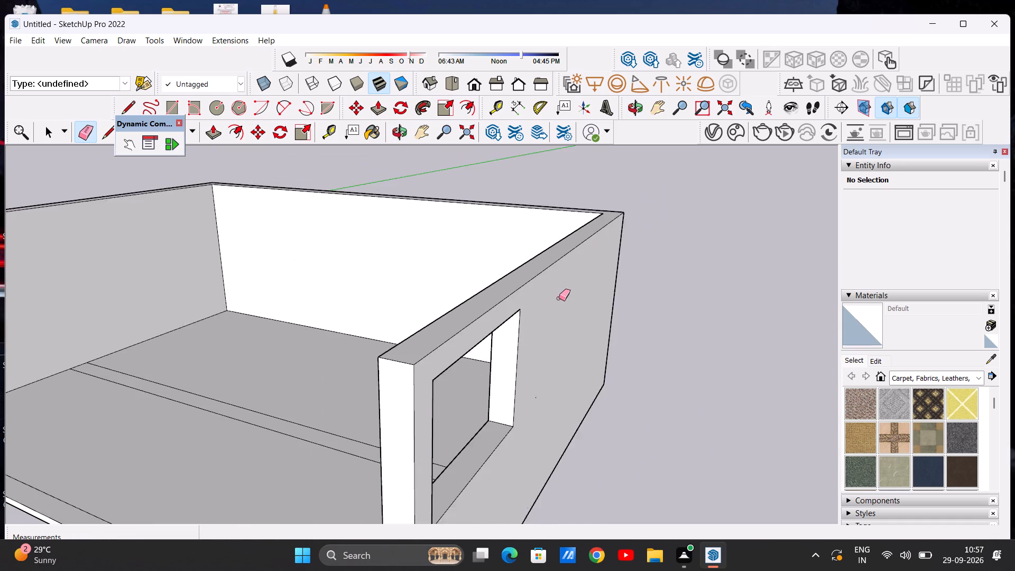
Examine the walls, floor and framed side-wall opening from inside and outside, including the corner column's remaining edges.
scroll(559, 298, down, 7)
middle_drag(431, 376, 708, 328)
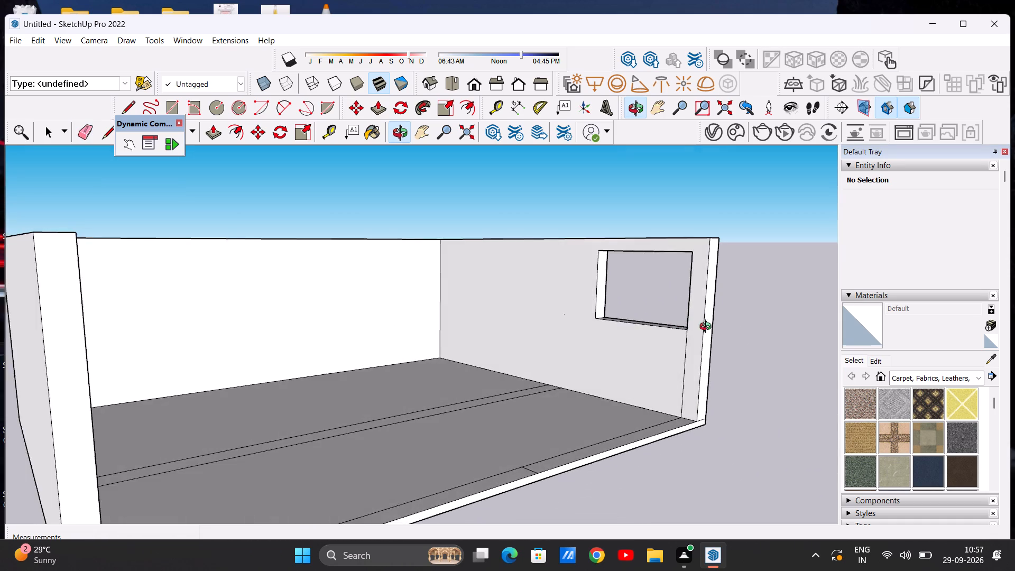
middle_drag(708, 328, 721, 314)
middle_drag(577, 336, 578, 352)
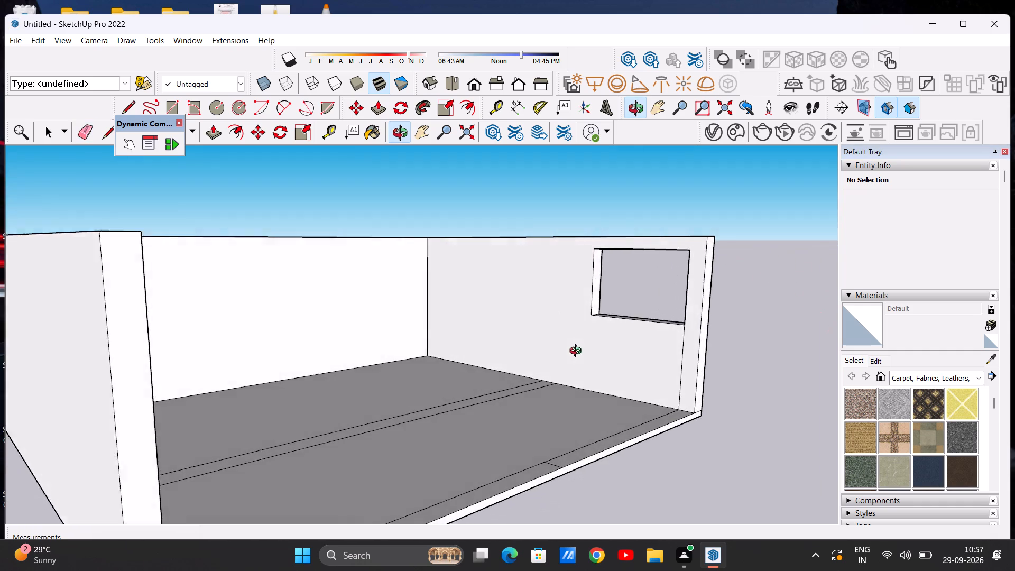
middle_drag(578, 352, 560, 363)
scroll(551, 363, down, 7)
middle_drag(570, 370, 433, 478)
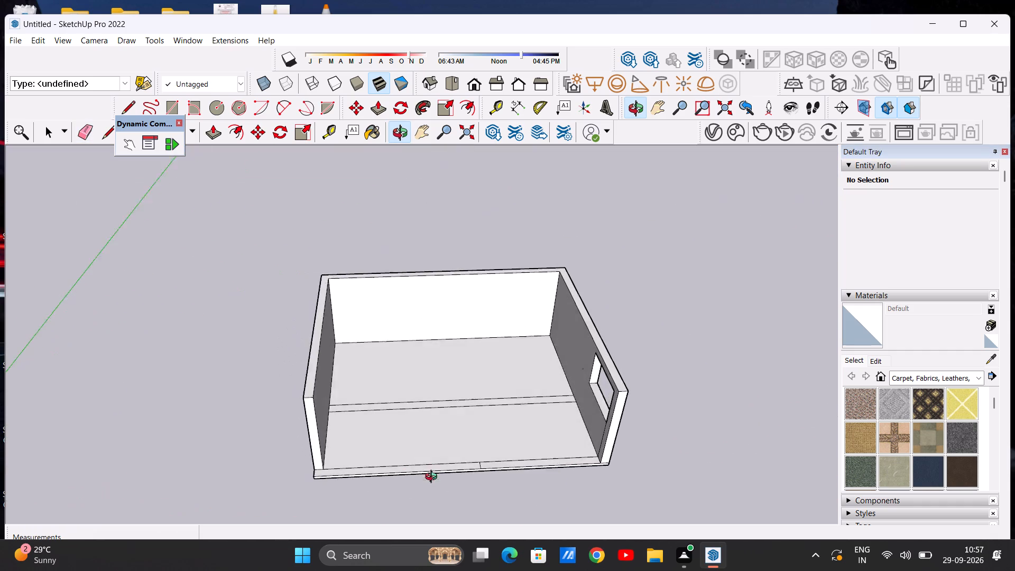
middle_drag(433, 478, 437, 501)
scroll(612, 465, up, 14)
scroll(606, 456, down, 5)
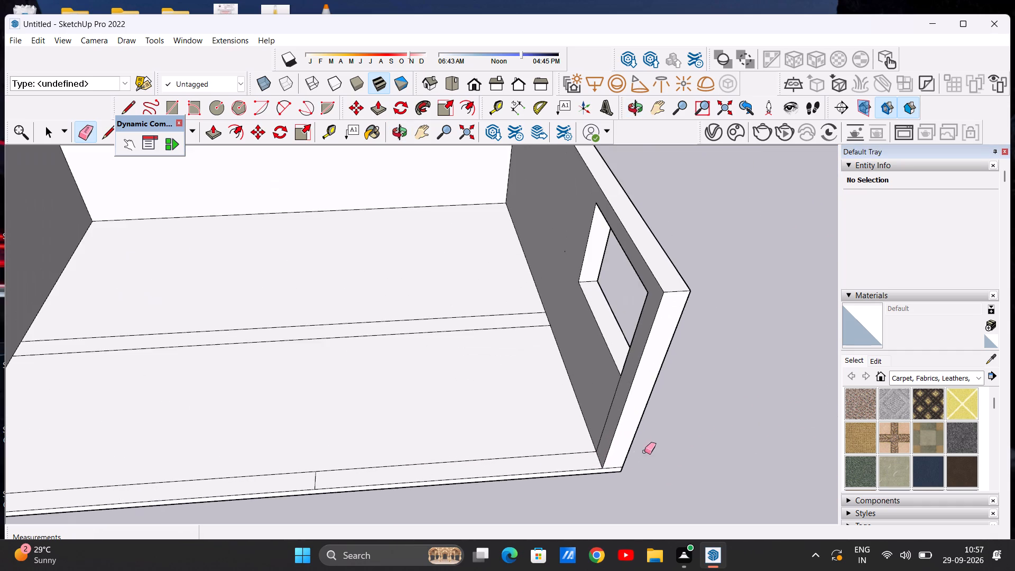
scroll(654, 441, down, 6)
key(space)
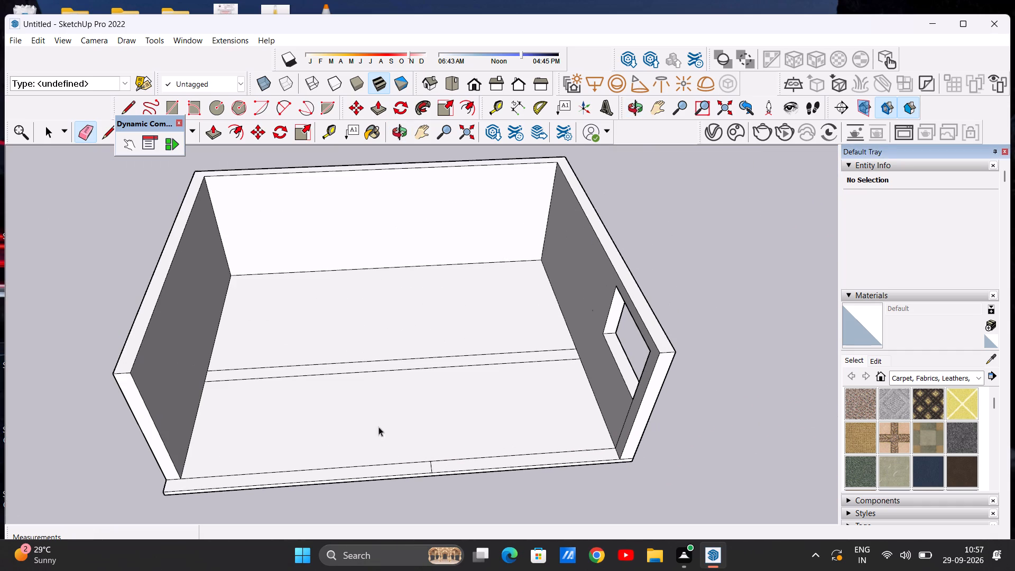
scroll(377, 418, down, 3)
middle_click(405, 407)
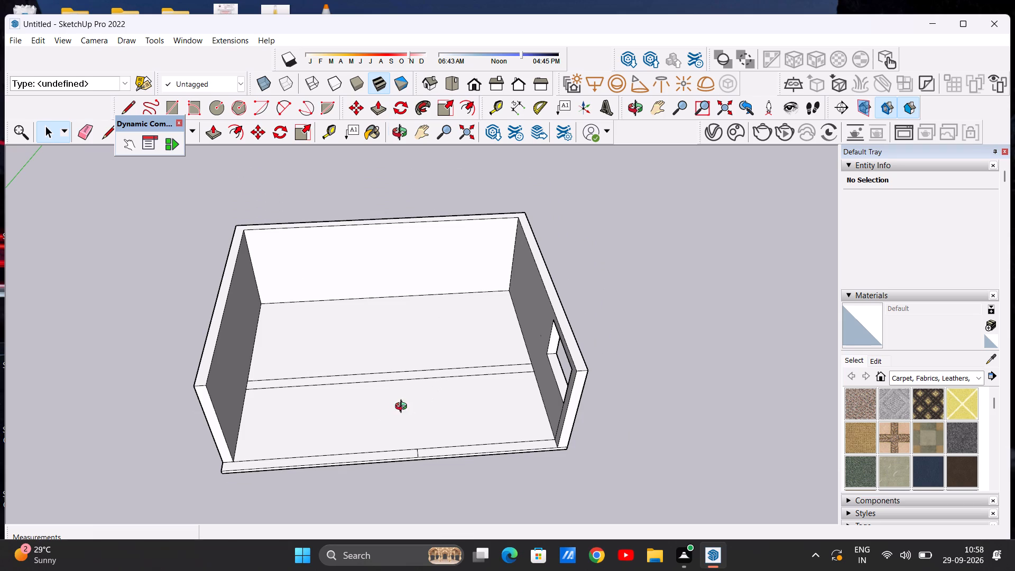
scroll(497, 360, up, 7)
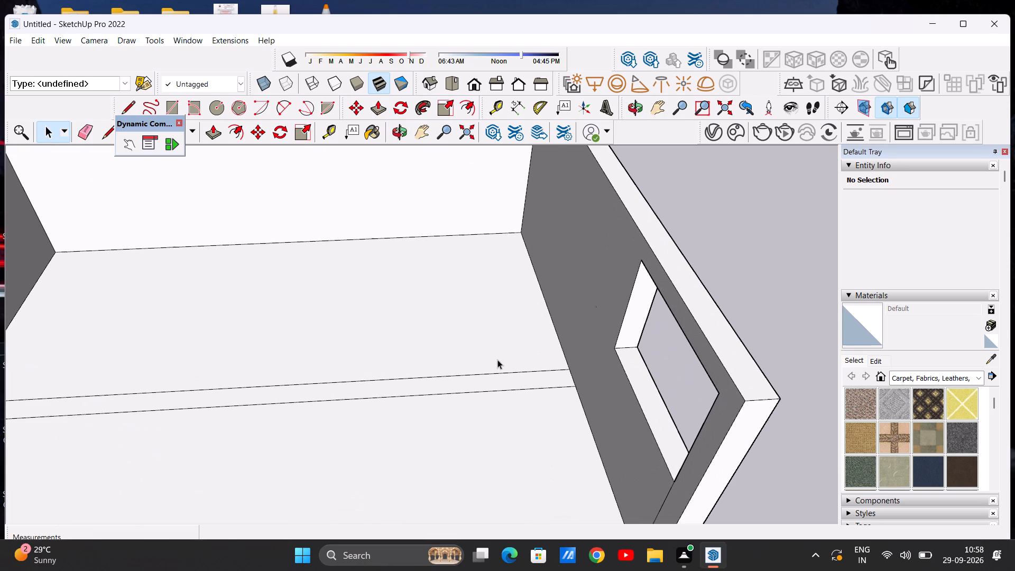
scroll(562, 375, down, 11)
middle_drag(580, 379, 458, 310)
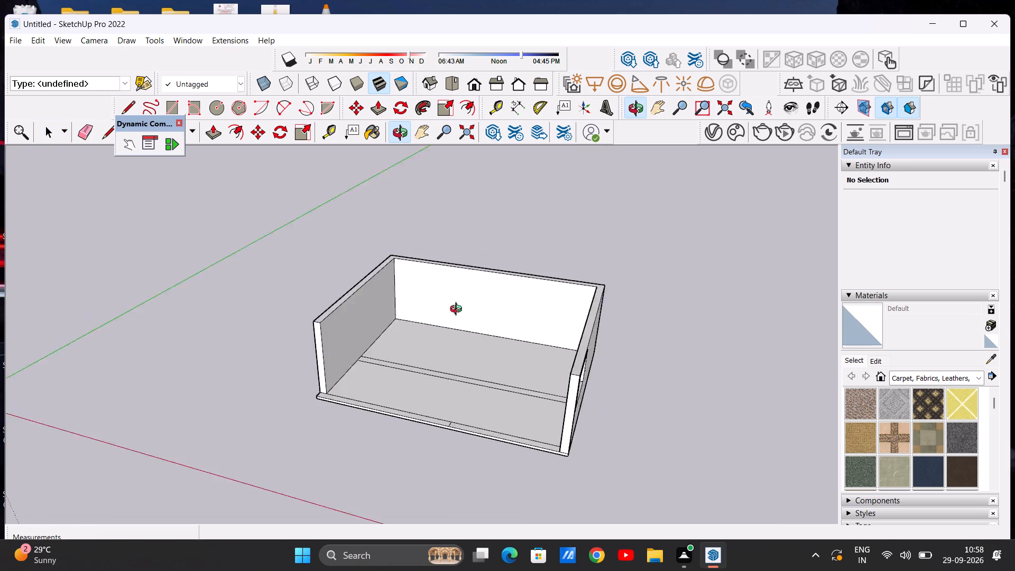
middle_drag(458, 310, 424, 305)
middle_drag(577, 412, 506, 371)
scroll(505, 370, up, 1)
scroll(542, 409, up, 8)
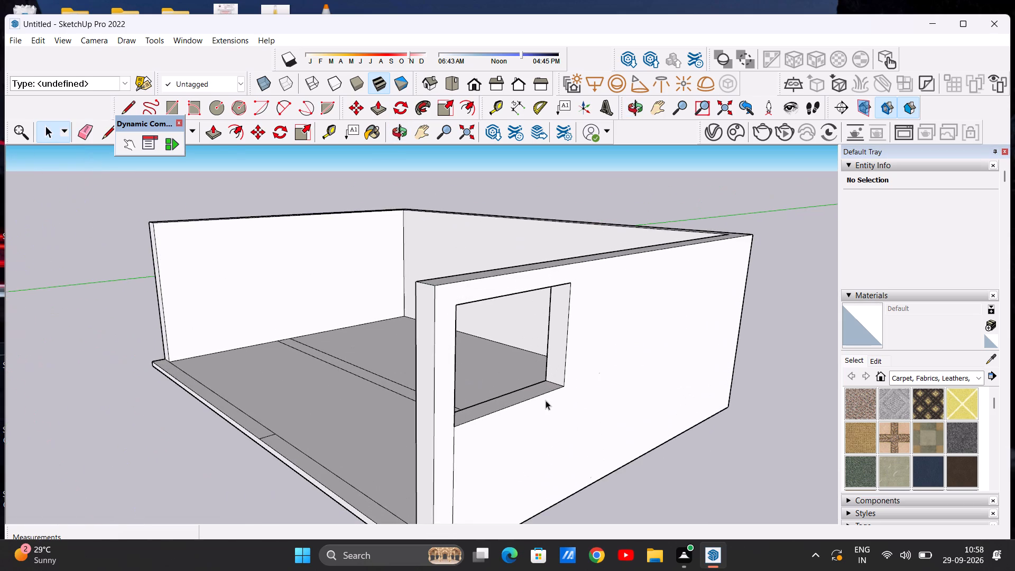
scroll(550, 386, up, 16)
scroll(546, 367, down, 10)
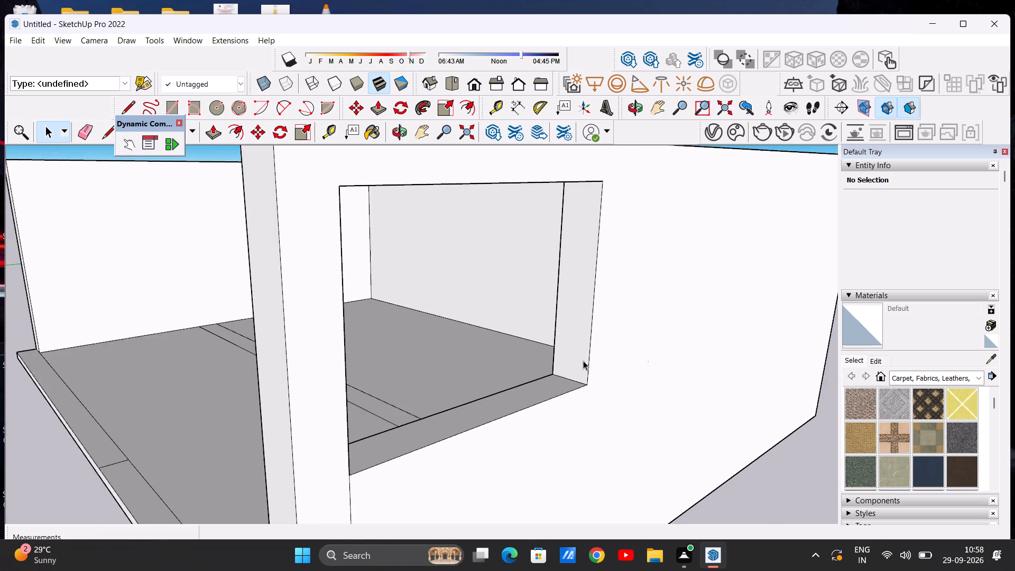
scroll(583, 361, down, 9)
middle_drag(661, 383, 522, 352)
scroll(605, 386, down, 6)
scroll(428, 388, up, 6)
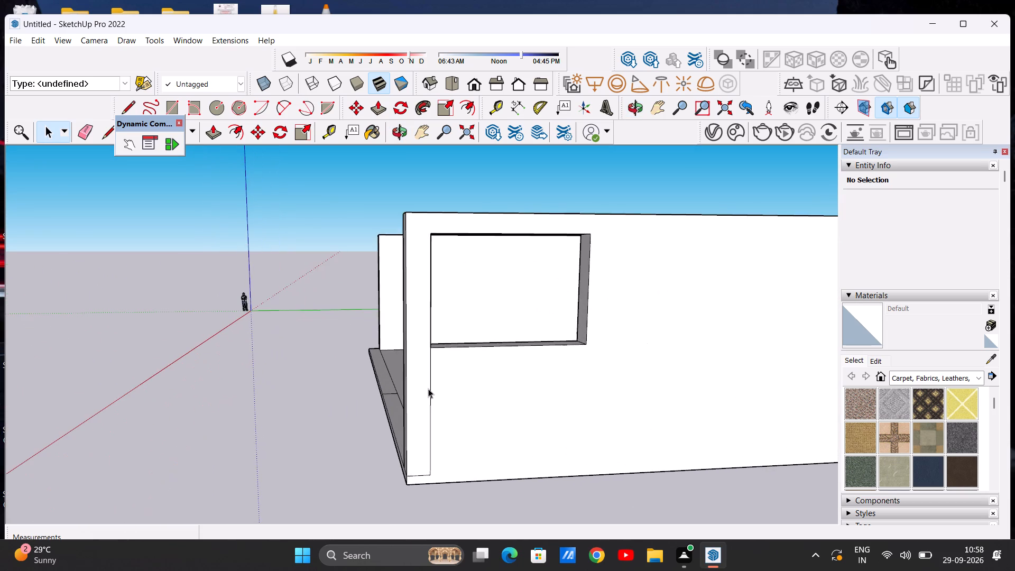
scroll(448, 382, down, 4)
middle_drag(465, 389, 528, 391)
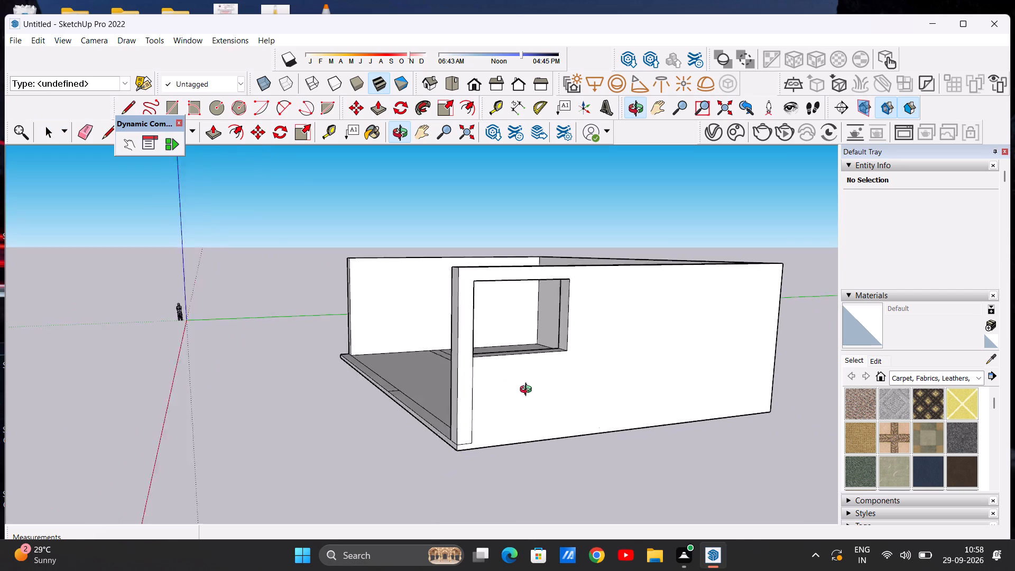
Push/Pull the crossing floor strip up about 21' 10 5/16" to the side walls' top, forming a full-width partition wall.
middle_drag(528, 391, 767, 390)
middle_drag(441, 391, 542, 408)
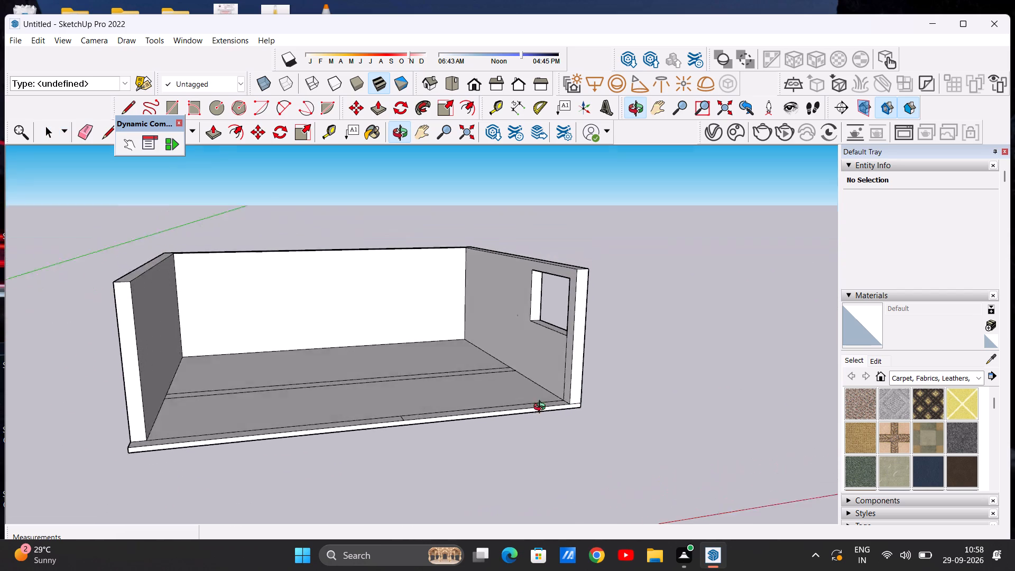
middle_drag(542, 408, 531, 397)
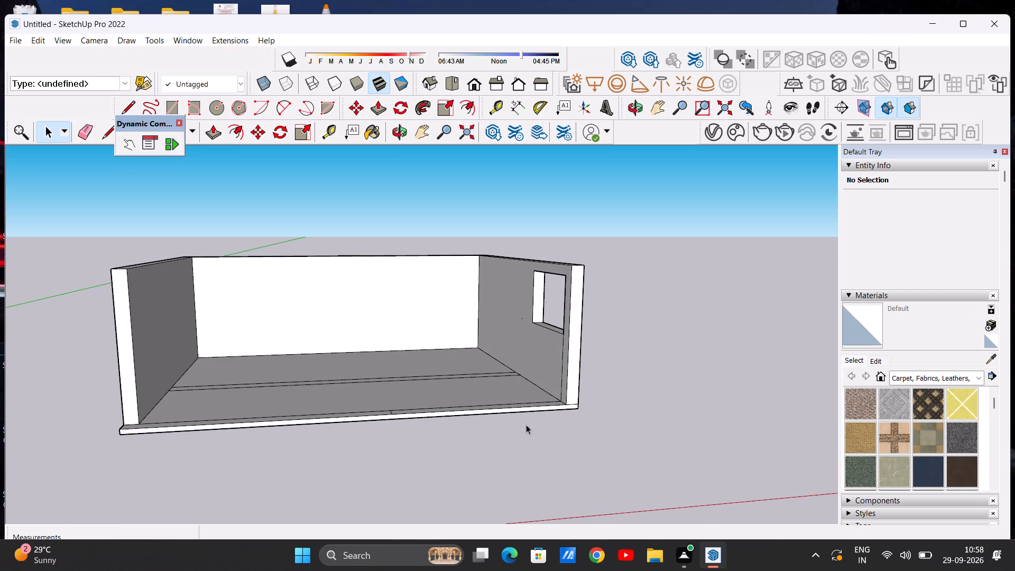
middle_drag(521, 351, 478, 435)
scroll(478, 422, down, 1)
scroll(477, 391, up, 5)
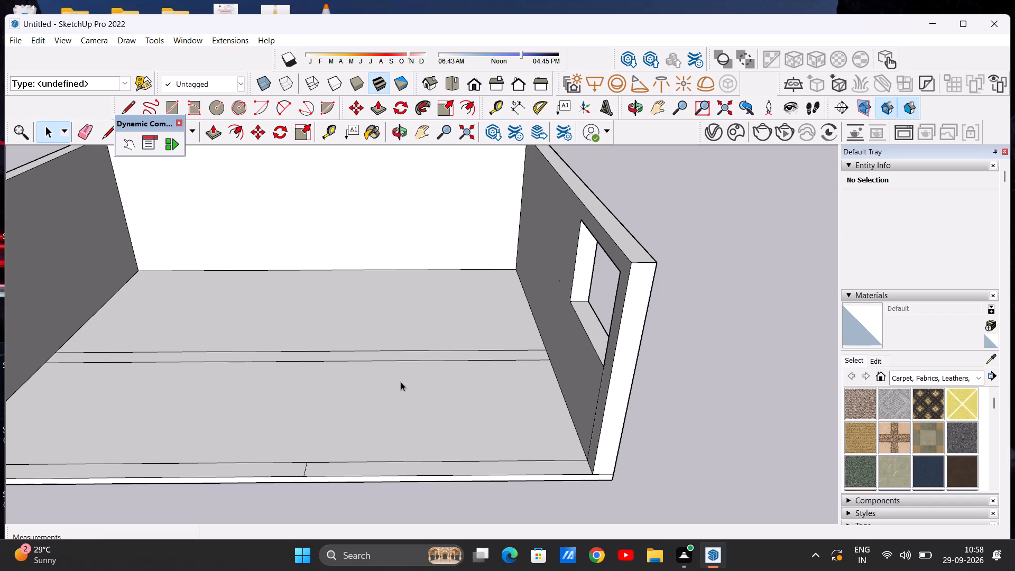
scroll(521, 337, down, 3)
click(214, 127)
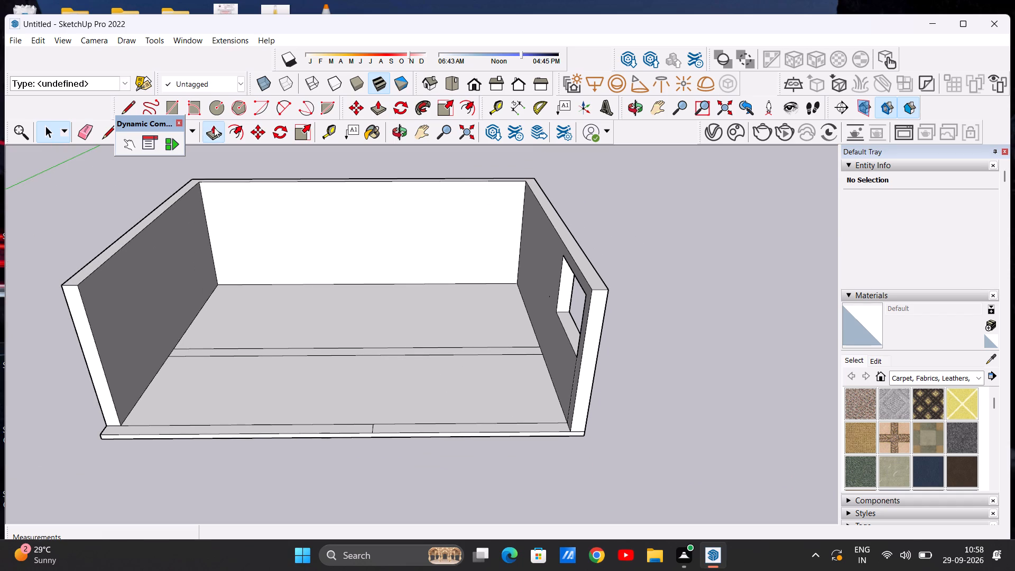
scroll(546, 339, up, 6)
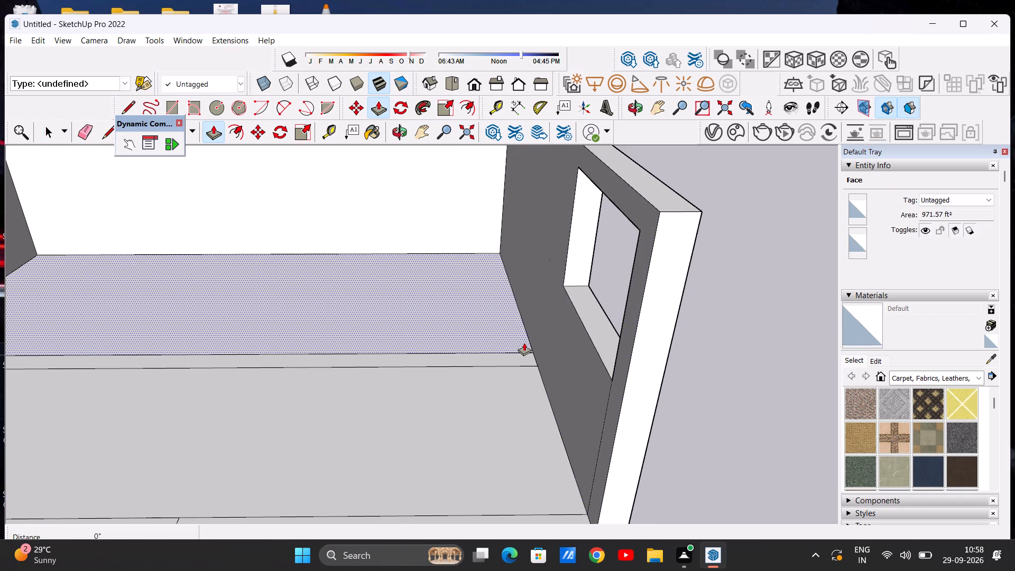
click(525, 354)
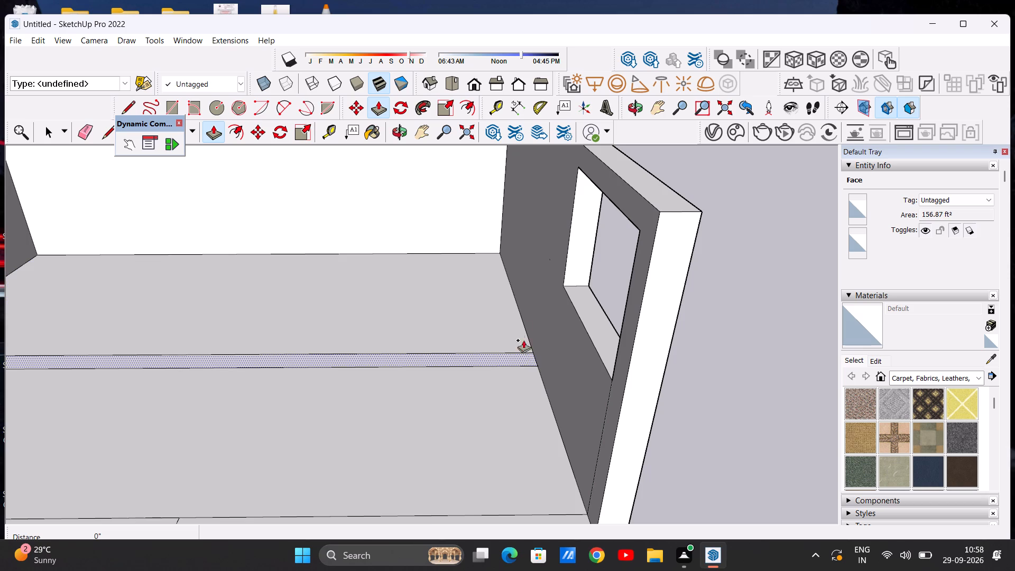
scroll(542, 261, down, 9)
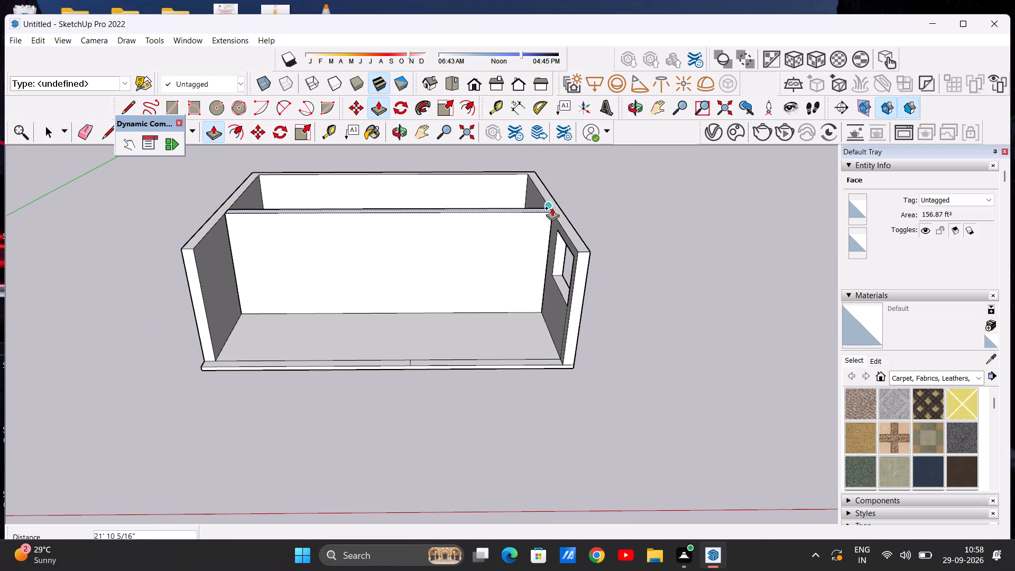
scroll(547, 210, up, 12)
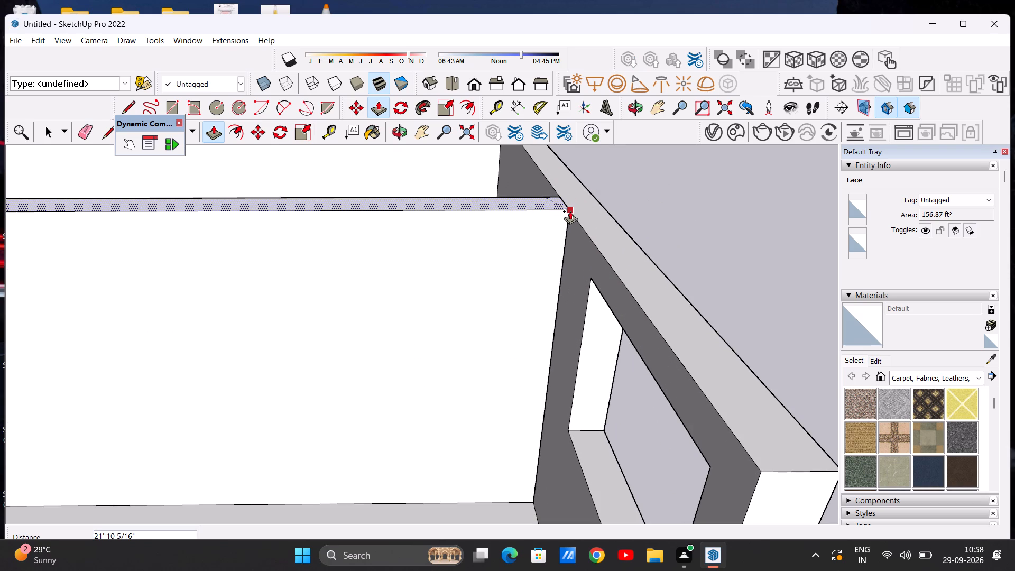
click(570, 211)
key(space)
scroll(552, 319, down, 8)
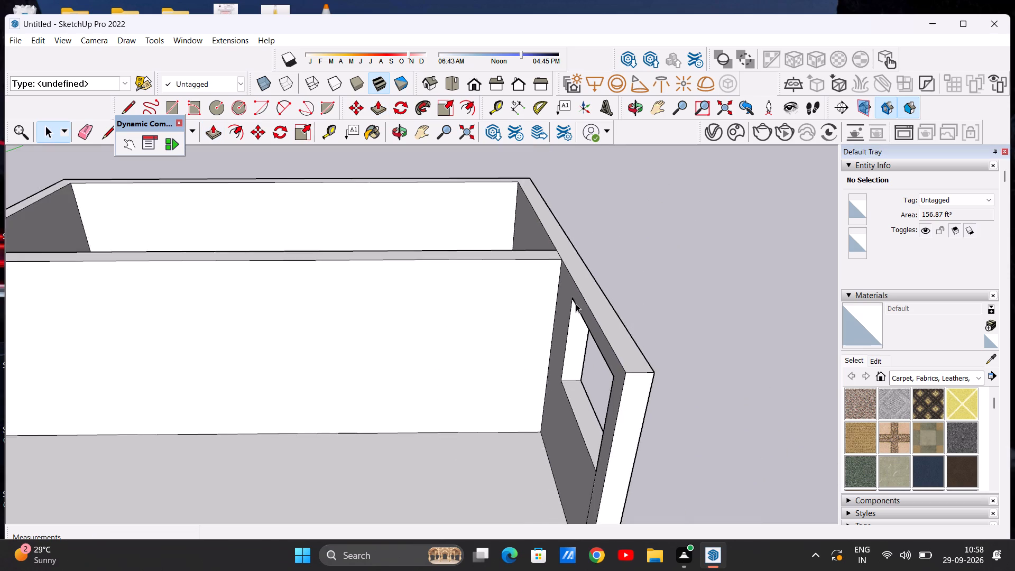
In the front view, draw a door rectangle about 12' 1/8" by 19' 5 3/16" on the partition, rising from its floor edge near the side-wall opening.
scroll(576, 303, down, 5)
middle_drag(462, 370, 490, 299)
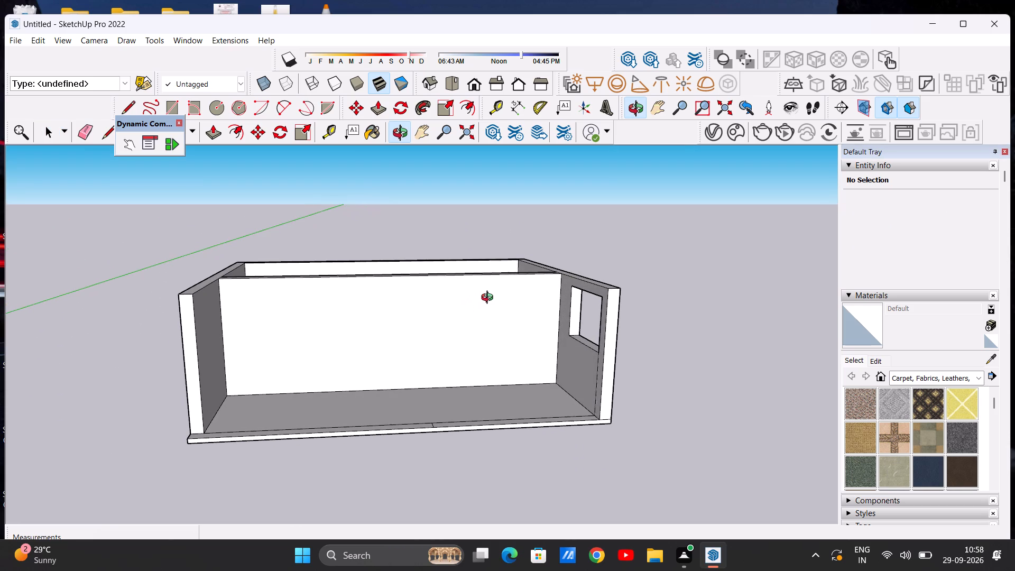
middle_drag(490, 299, 479, 303)
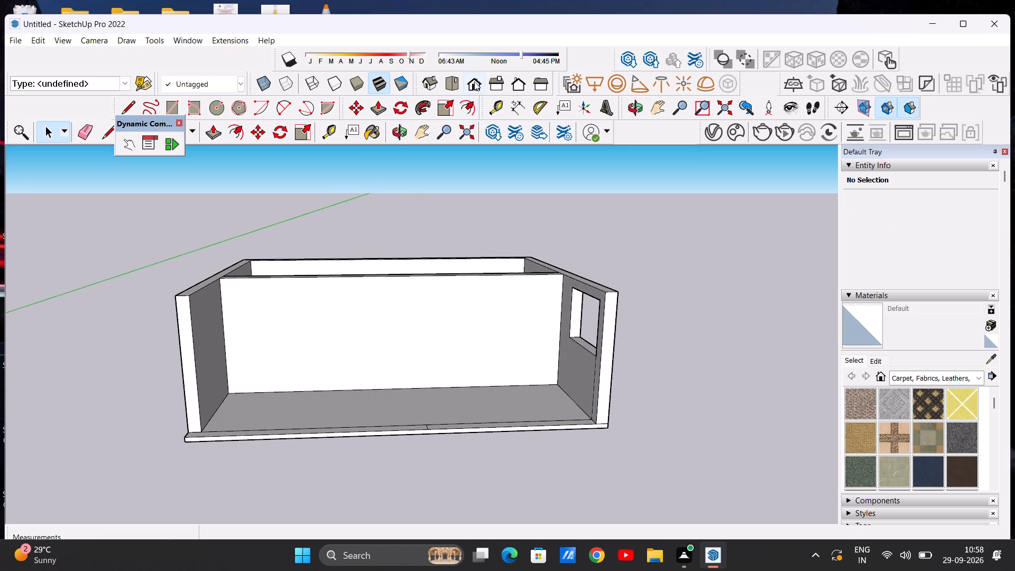
click(474, 81)
scroll(545, 314, up, 4)
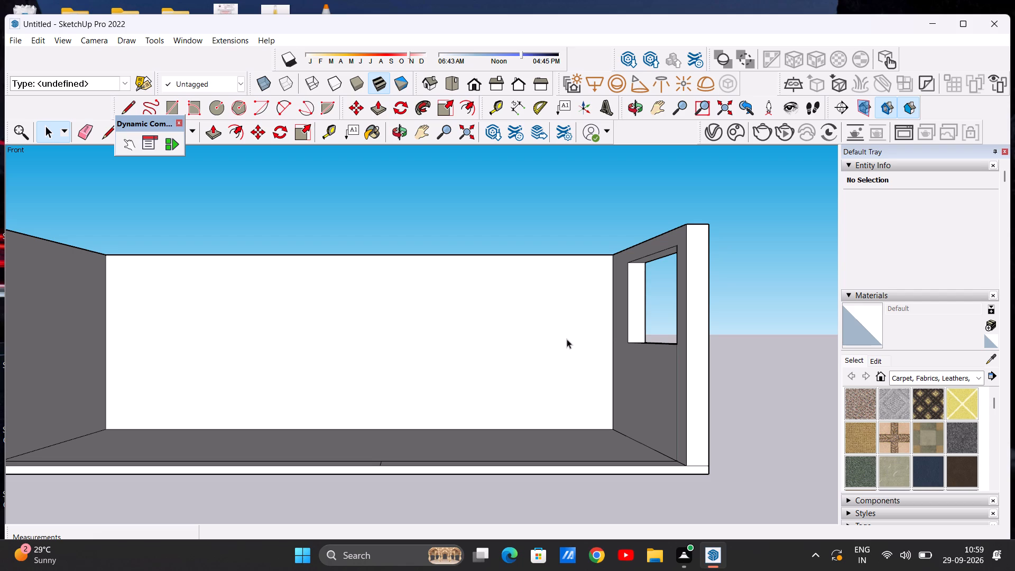
scroll(533, 371, down, 11)
scroll(400, 328, up, 1)
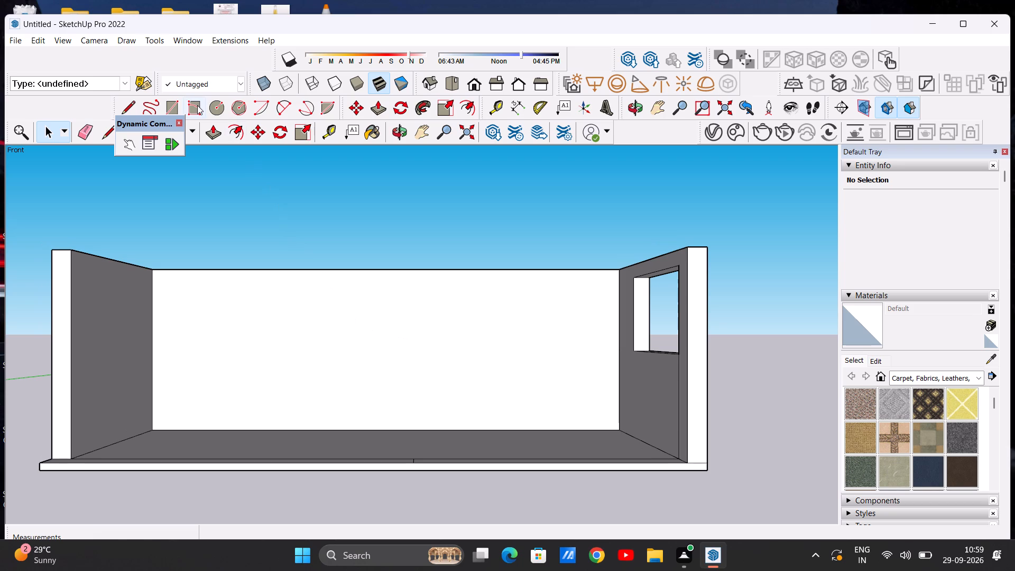
click(169, 104)
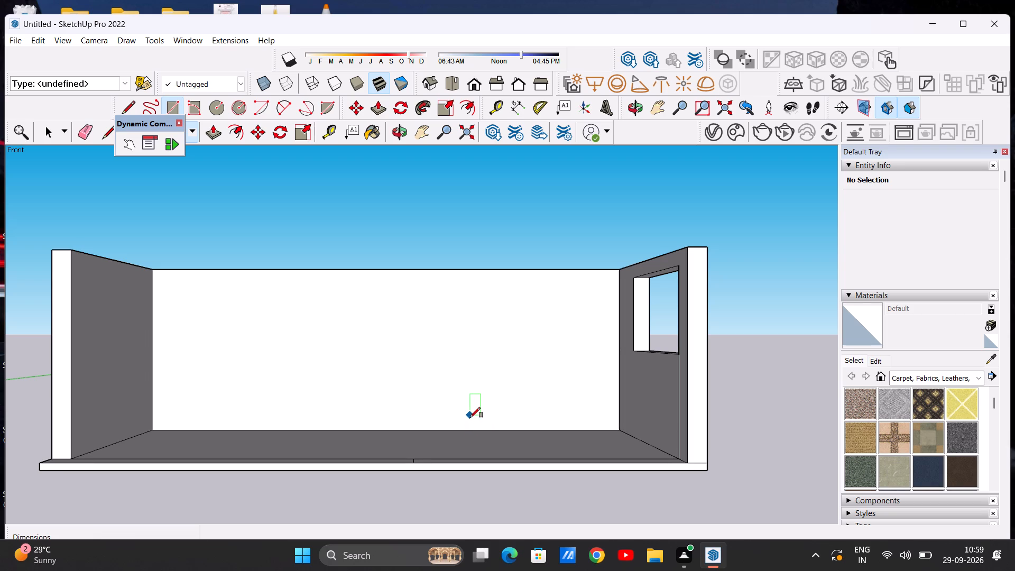
click(473, 428)
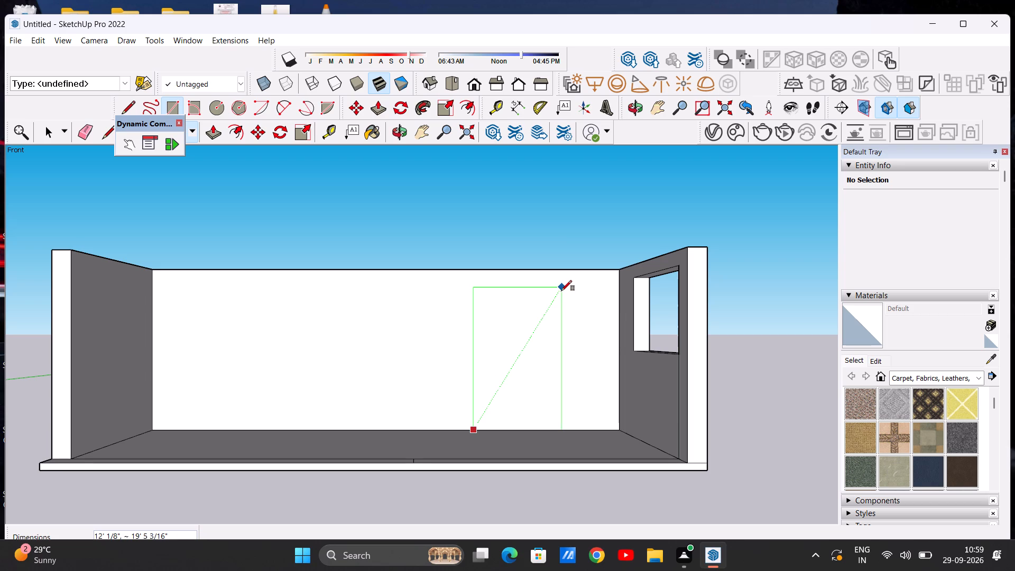
click(561, 291)
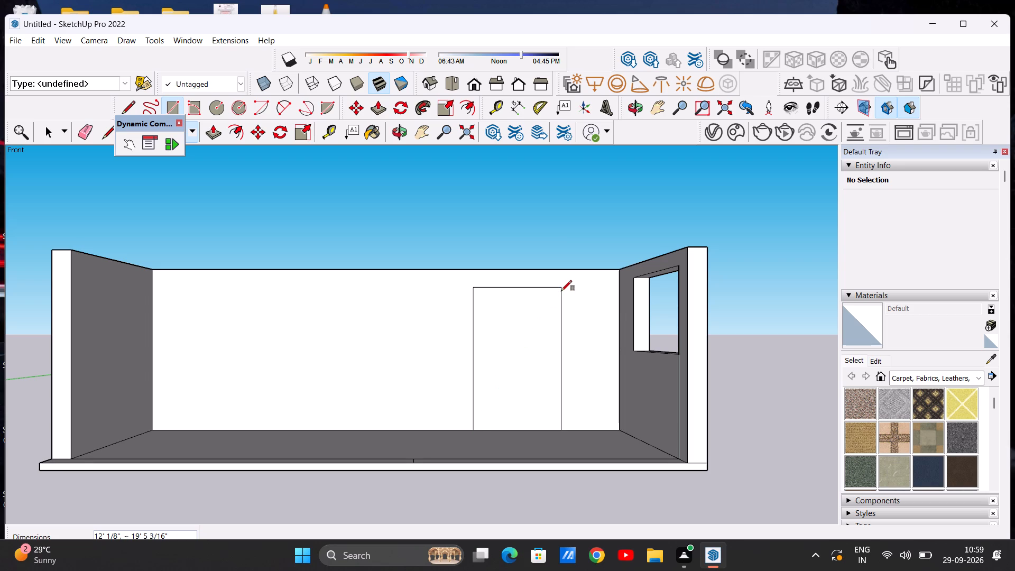
key(space)
Push/Pull the door rectangle through the partition's full thickness to cut a doorway.
scroll(543, 306, down, 5)
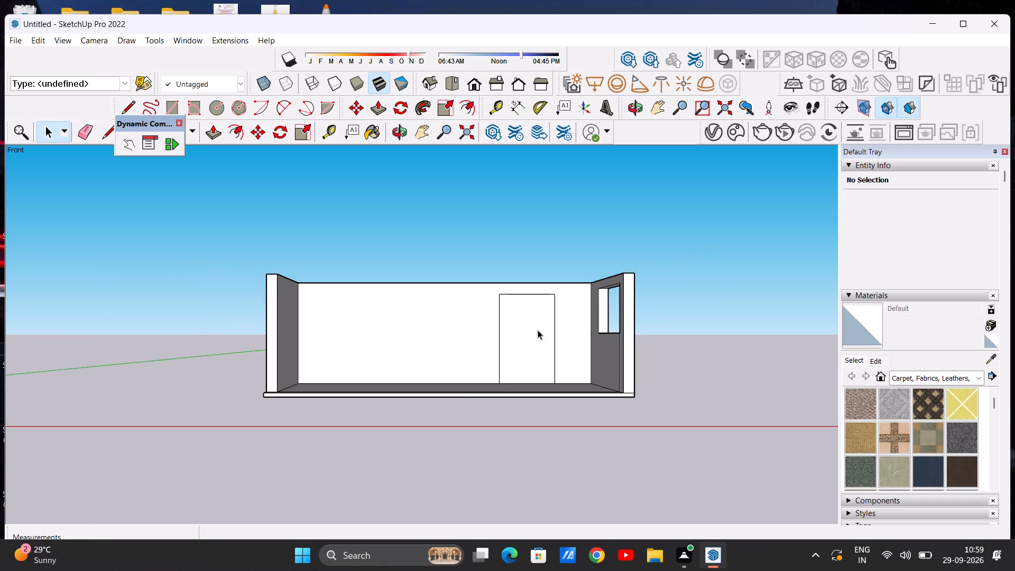
middle_drag(532, 333, 392, 415)
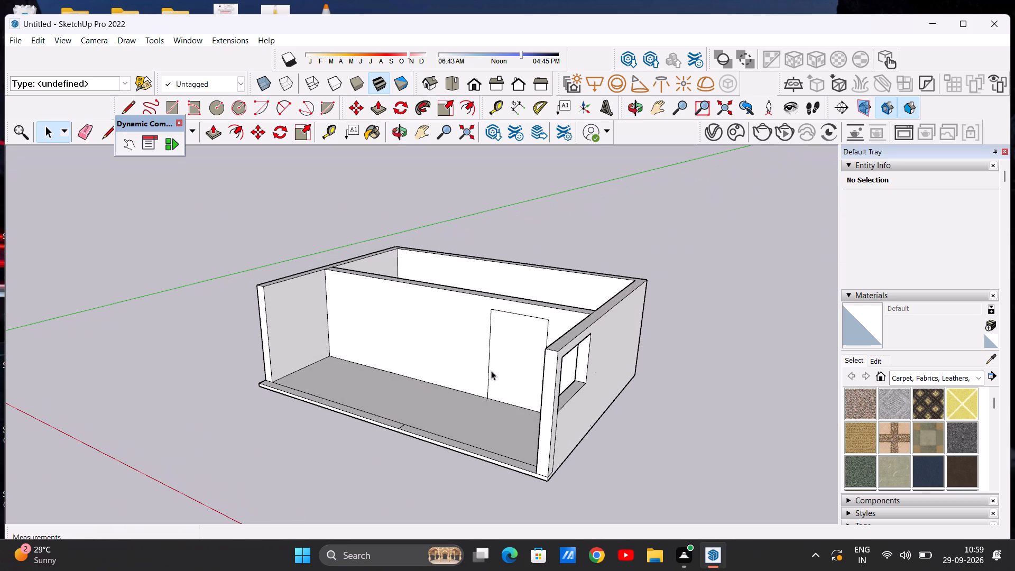
scroll(511, 352, up, 4)
click(211, 130)
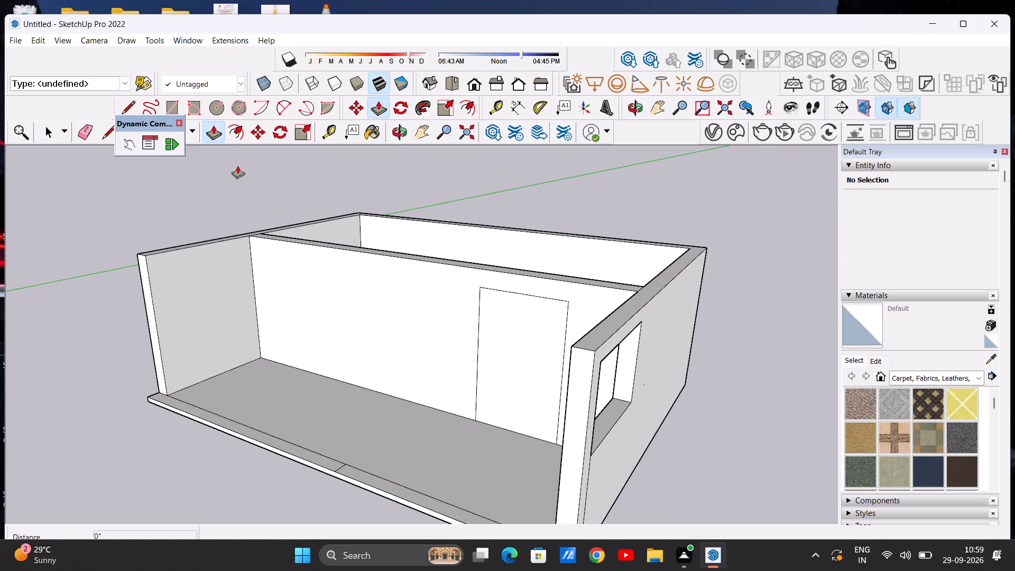
click(528, 310)
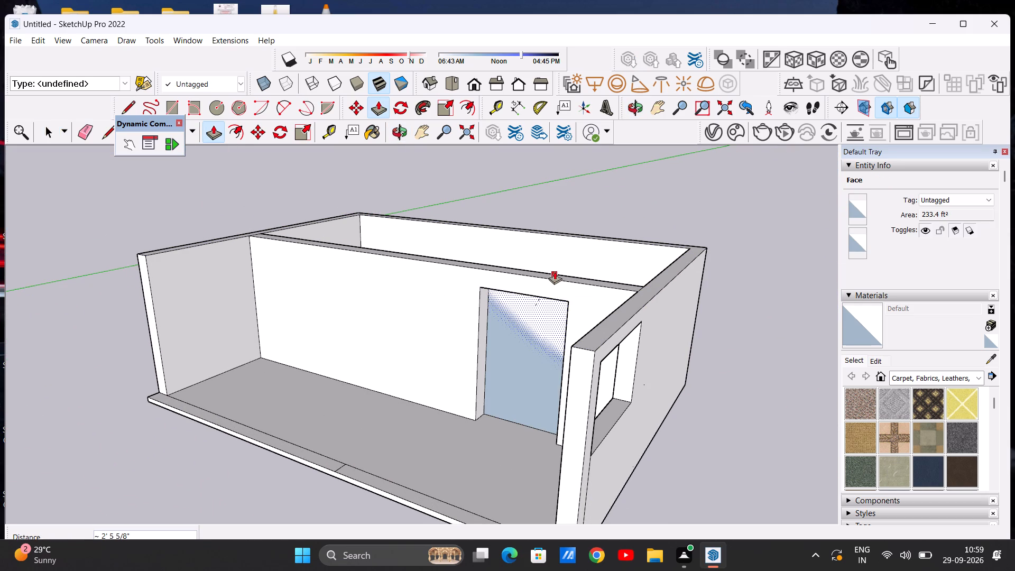
click(555, 271)
key(space)
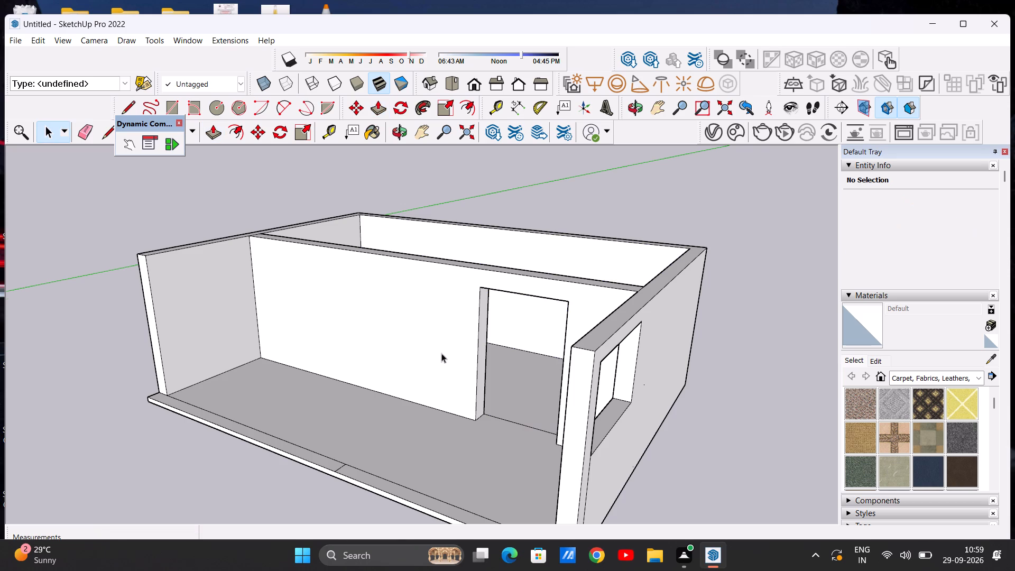
Draw a 12' 1/8" line across the doorway's base between the front jamb corners to close it with a face flush with the partition.
scroll(447, 348, down, 9)
middle_drag(451, 367, 564, 318)
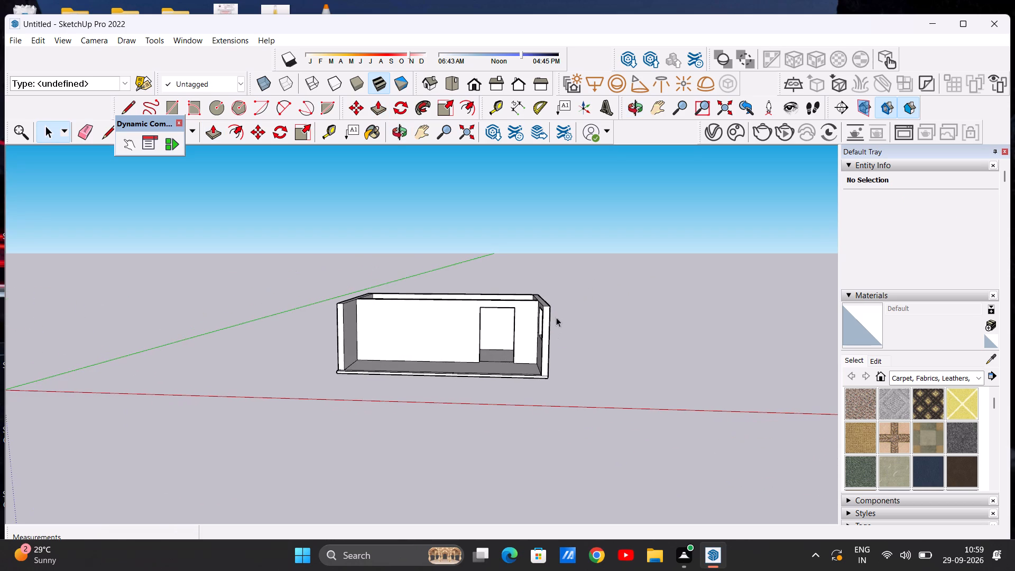
scroll(490, 323, up, 6)
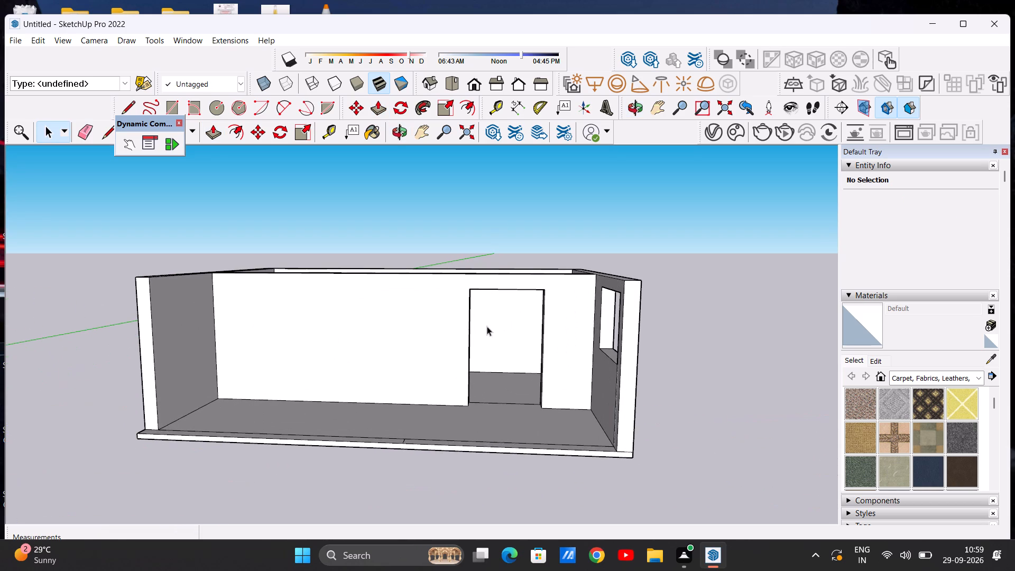
scroll(487, 326, up, 3)
scroll(487, 326, down, 5)
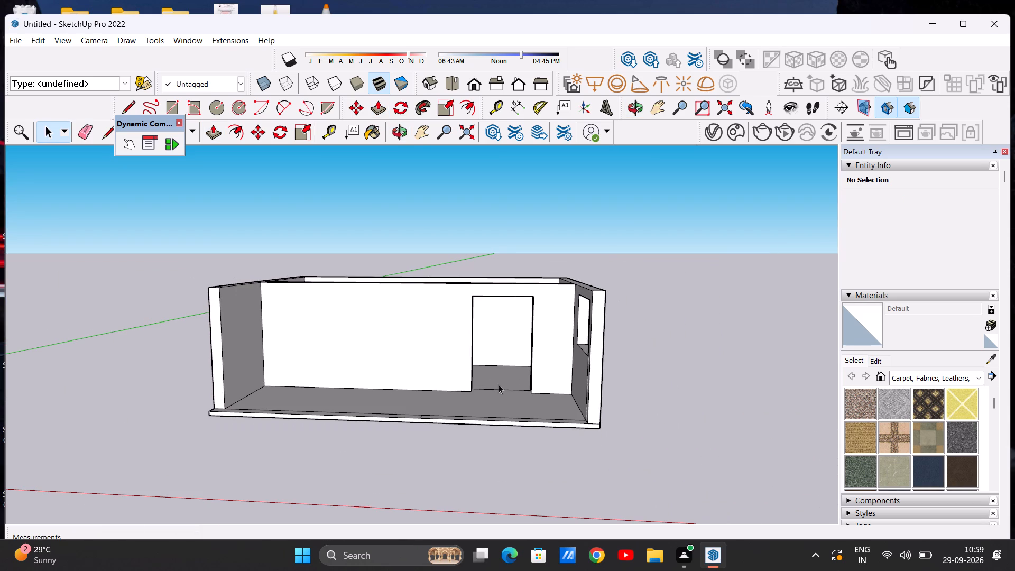
middle_drag(473, 417, 460, 428)
scroll(488, 376, up, 8)
scroll(468, 428, up, 1)
middle_drag(469, 435, 476, 472)
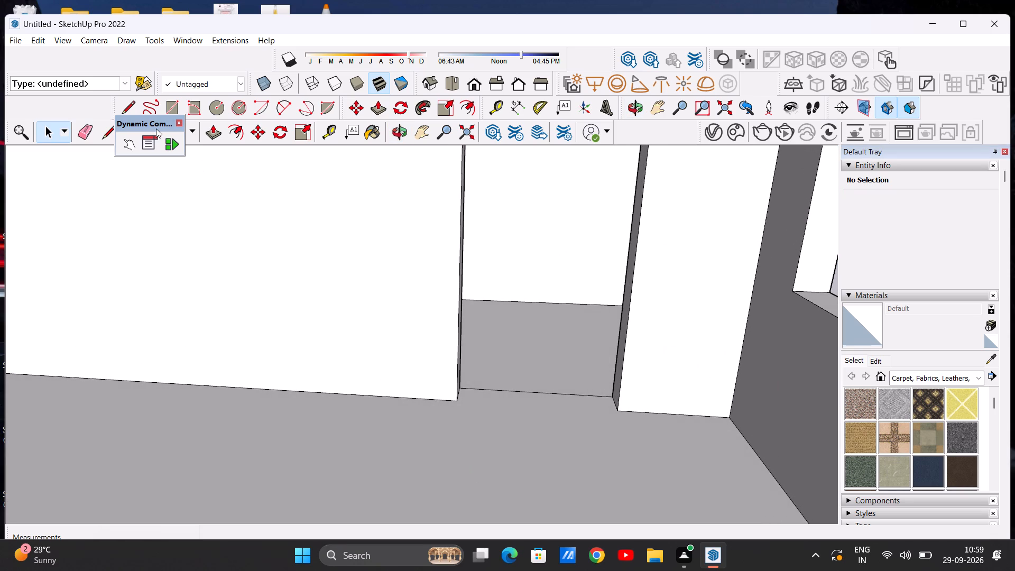
click(127, 105)
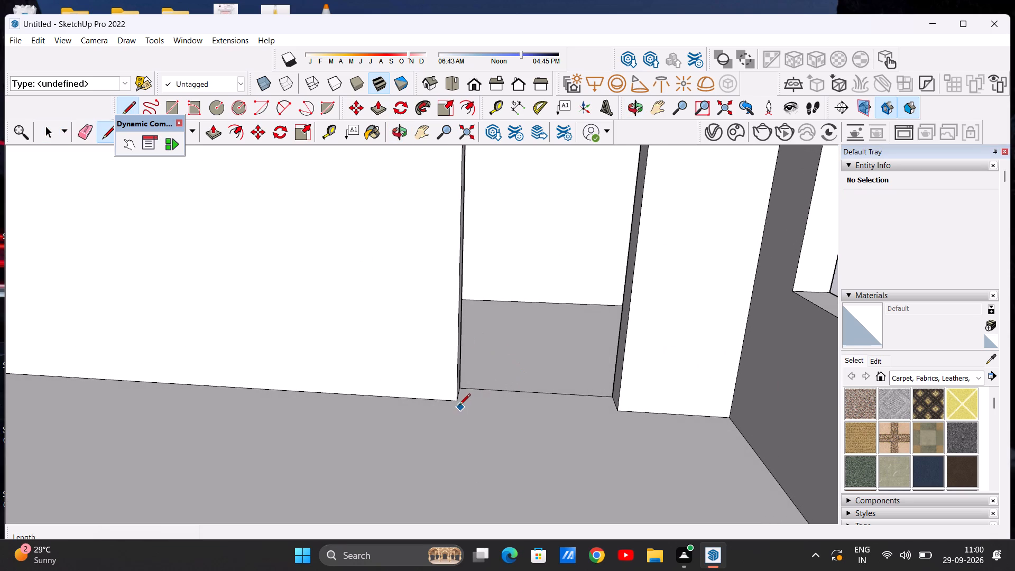
click(459, 404)
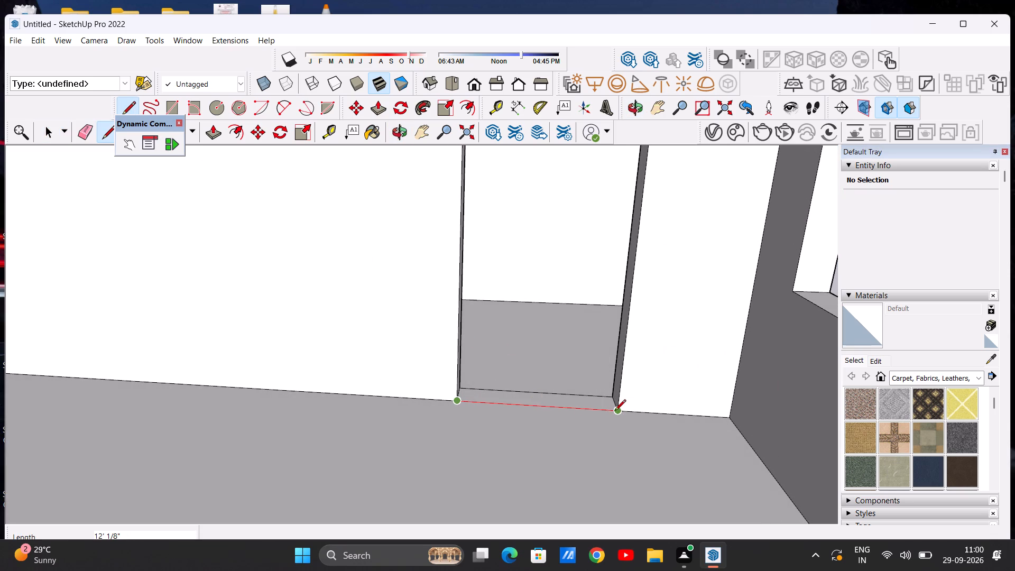
click(615, 411)
key(space)
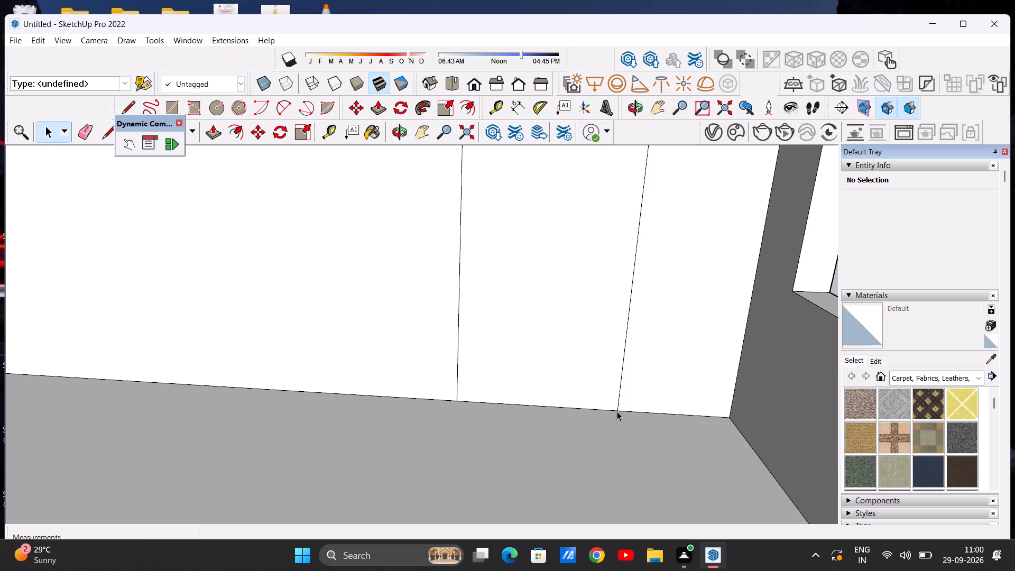
Offset the door face's outline inward by about 1' 2 15/16" to outline the door frame.
scroll(439, 323, down, 5)
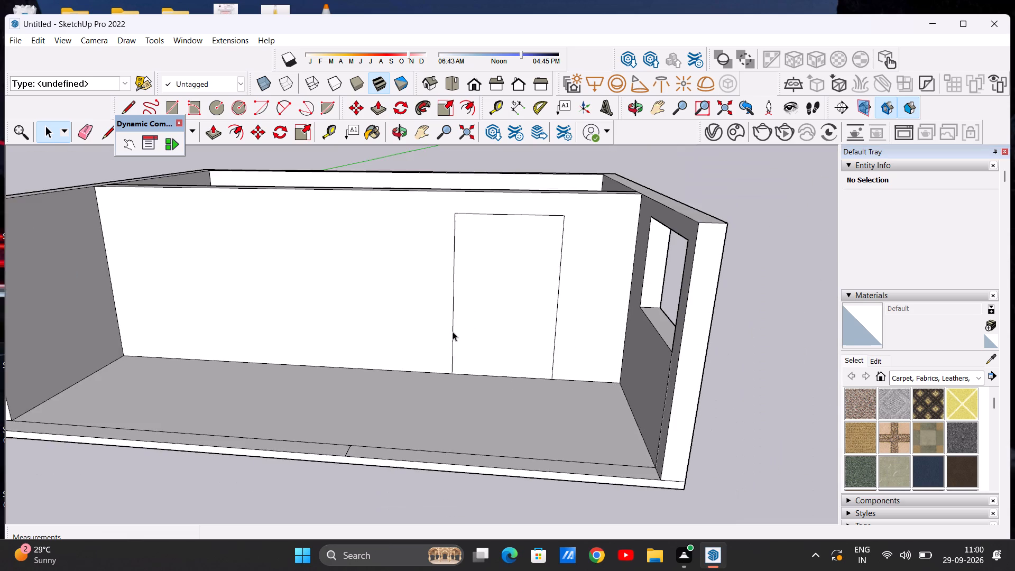
scroll(456, 337, down, 3)
scroll(481, 280, up, 5)
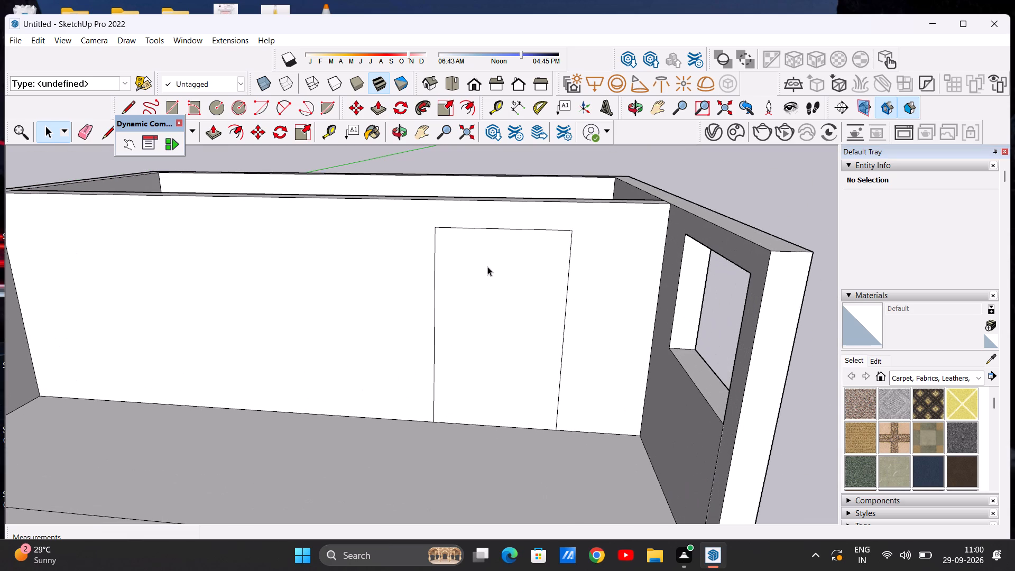
click(238, 133)
click(513, 244)
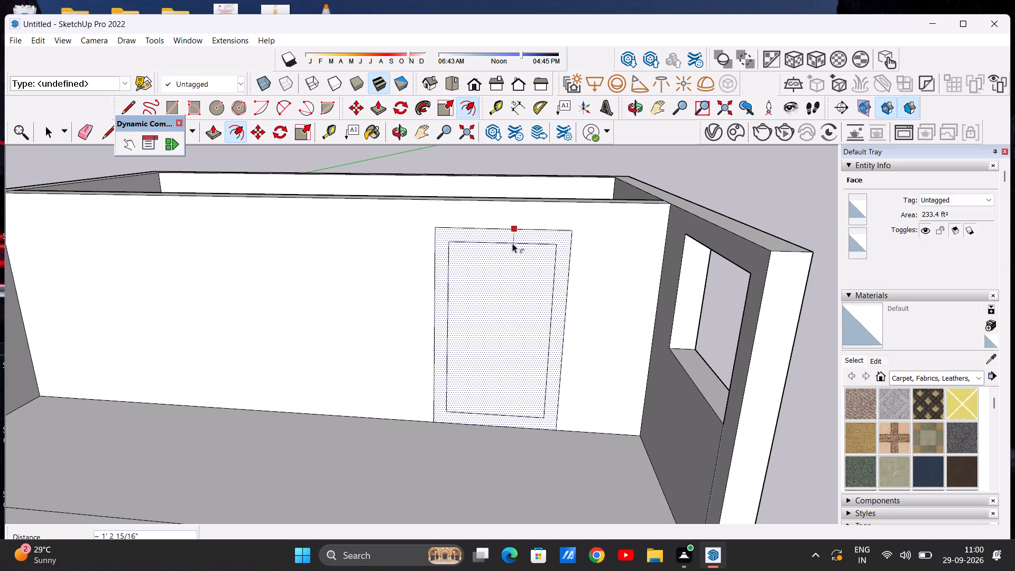
click(512, 243)
key(space)
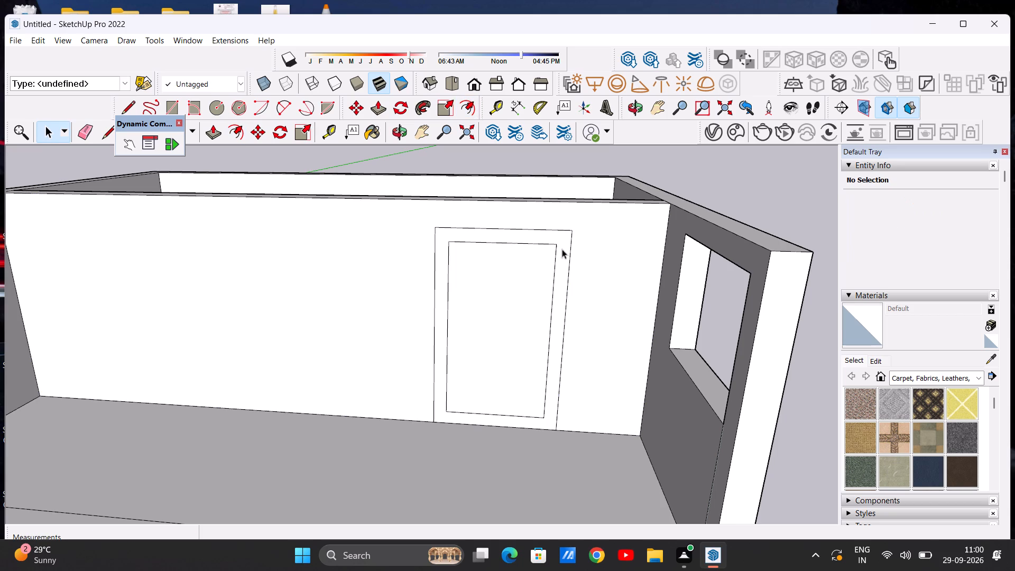
scroll(435, 252, down, 4)
scroll(481, 256, up, 2)
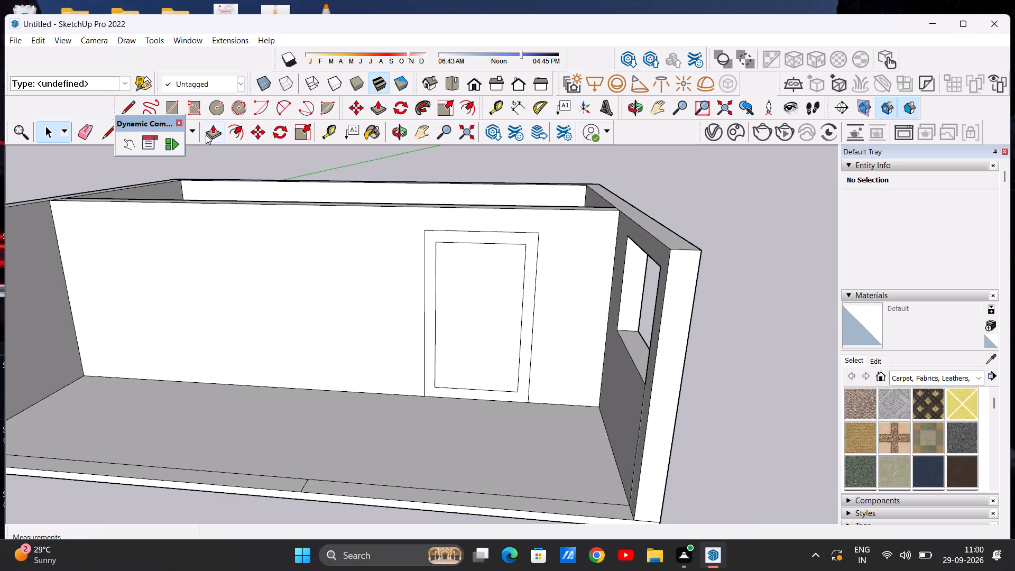
Draw a narrow upright handle rectangle about 3' 10 1/2" by 7 7/16" on the door panel, beside its inner edge away from the side-wall opening.
click(171, 104)
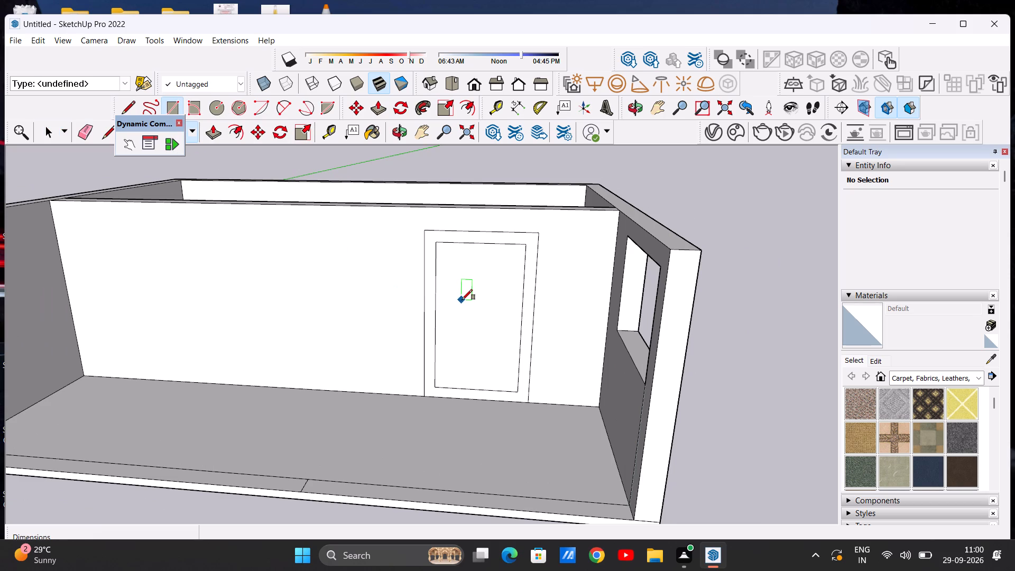
scroll(459, 303, up, 4)
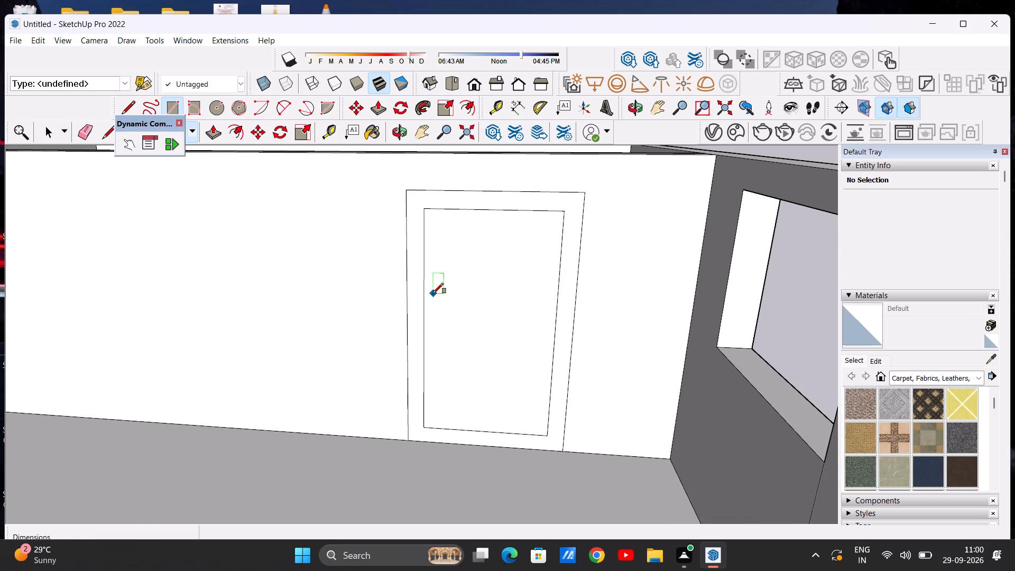
click(433, 293)
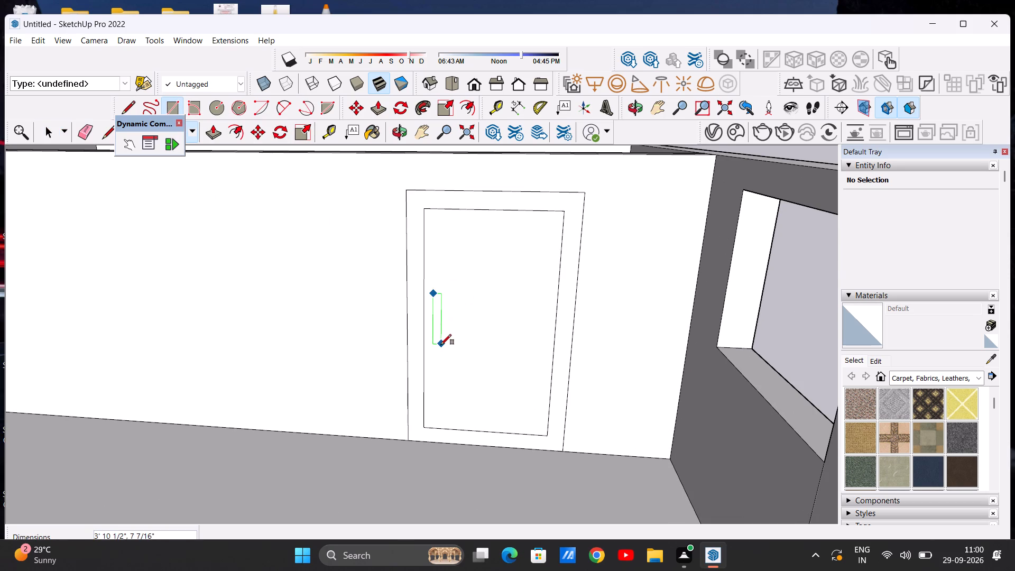
click(441, 345)
key(space)
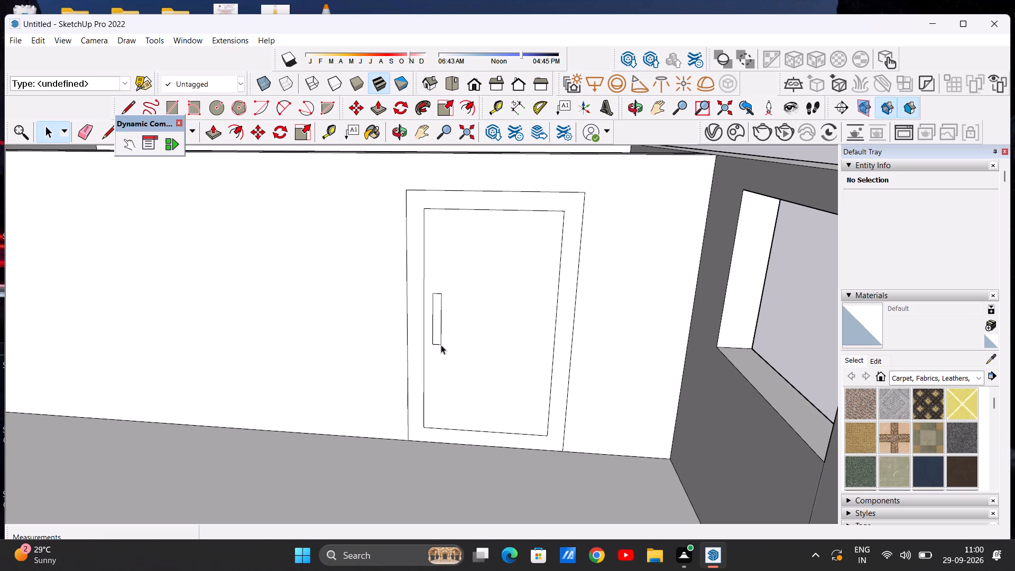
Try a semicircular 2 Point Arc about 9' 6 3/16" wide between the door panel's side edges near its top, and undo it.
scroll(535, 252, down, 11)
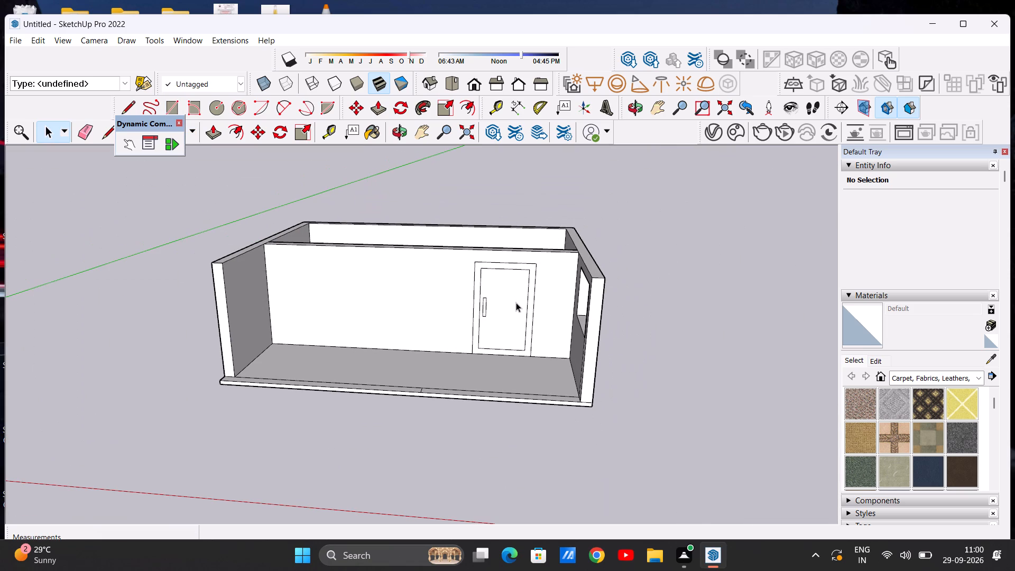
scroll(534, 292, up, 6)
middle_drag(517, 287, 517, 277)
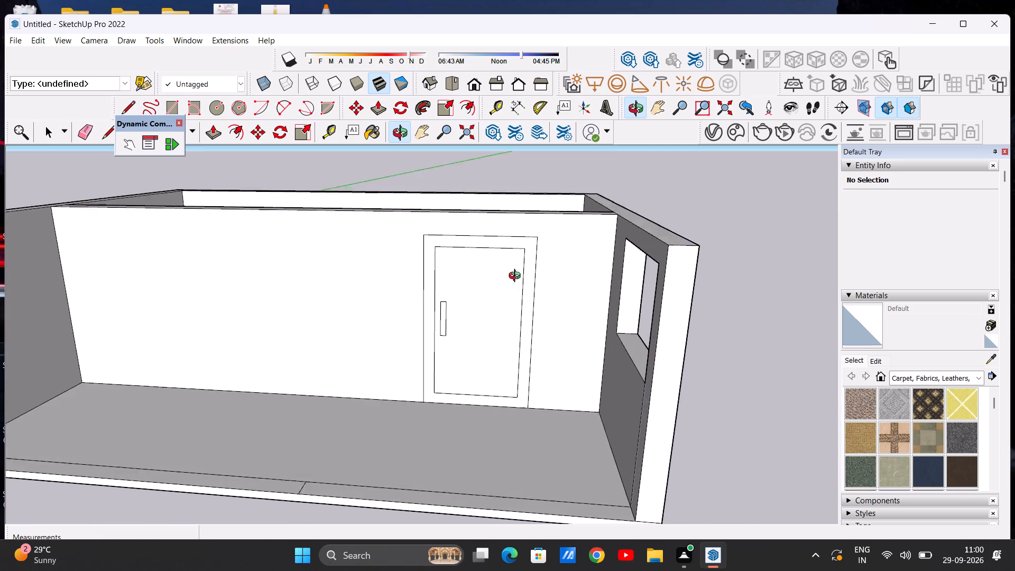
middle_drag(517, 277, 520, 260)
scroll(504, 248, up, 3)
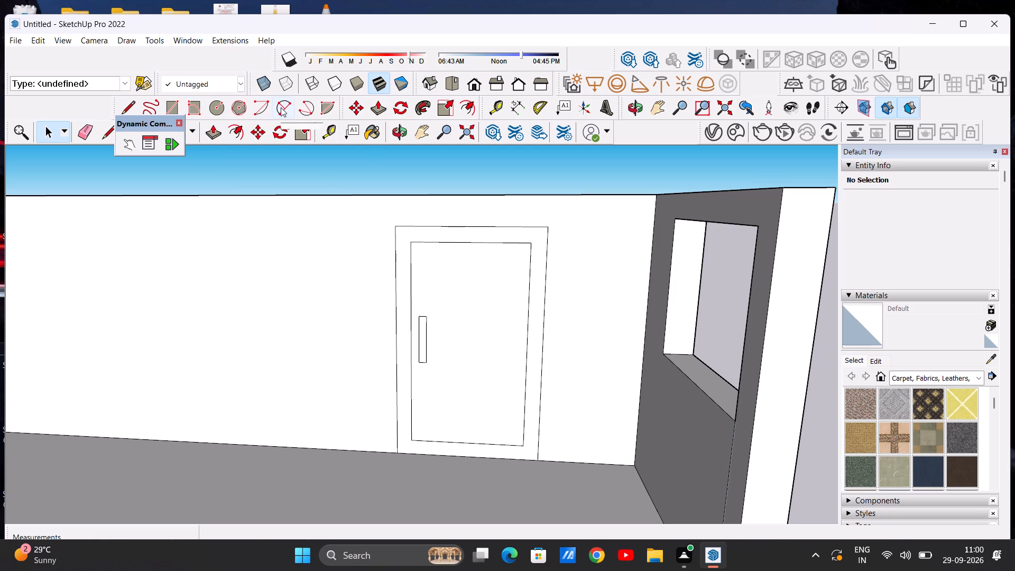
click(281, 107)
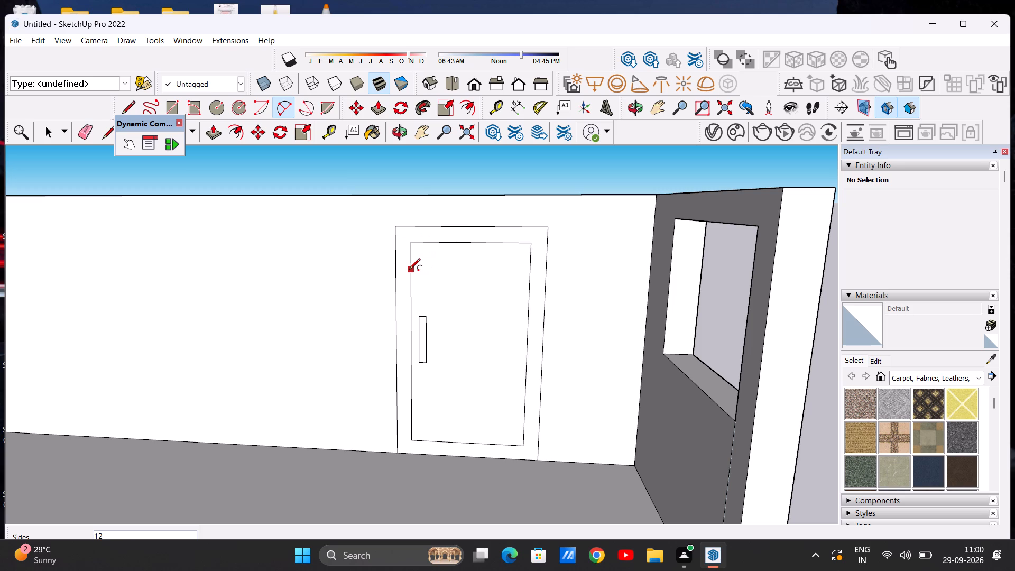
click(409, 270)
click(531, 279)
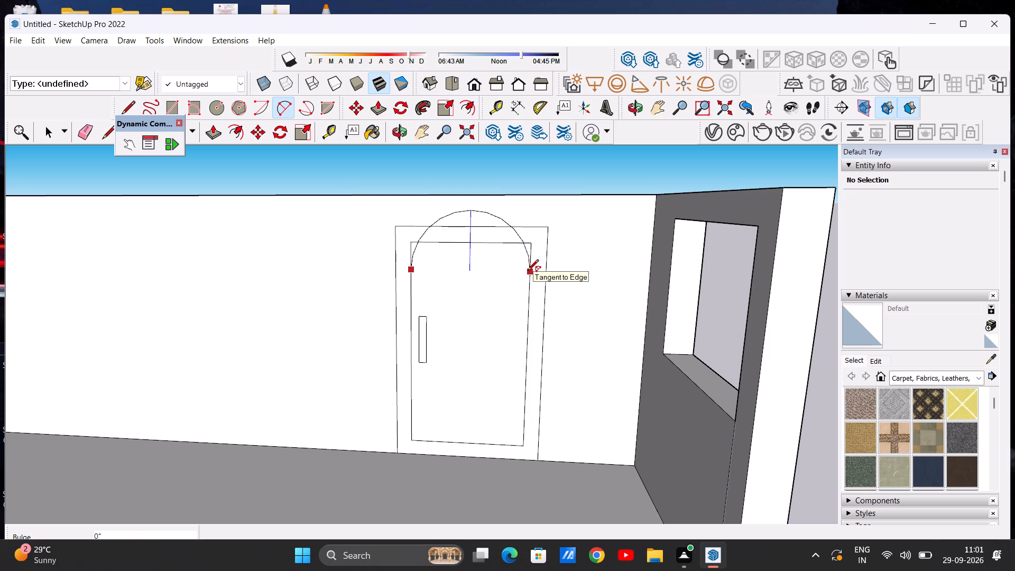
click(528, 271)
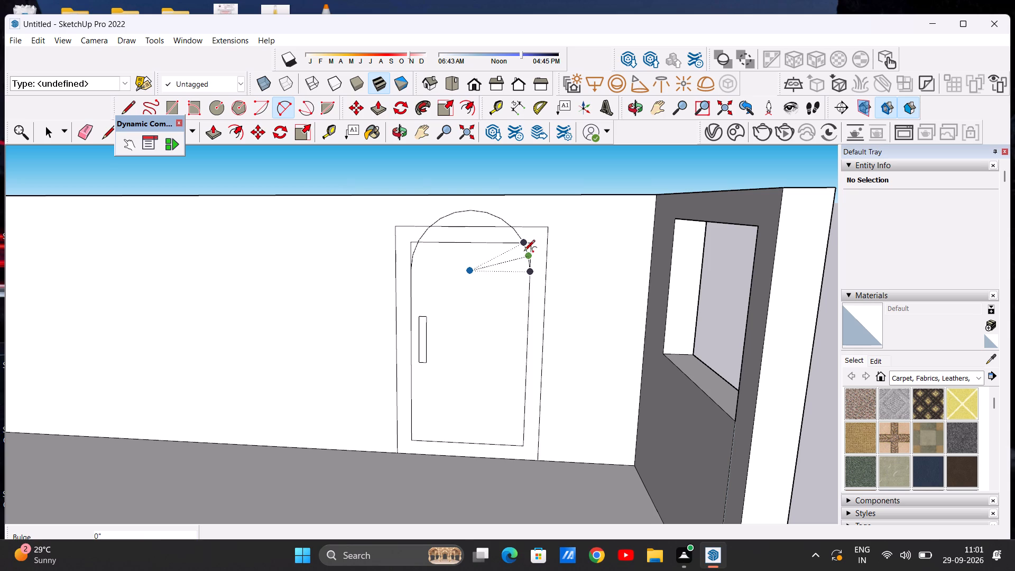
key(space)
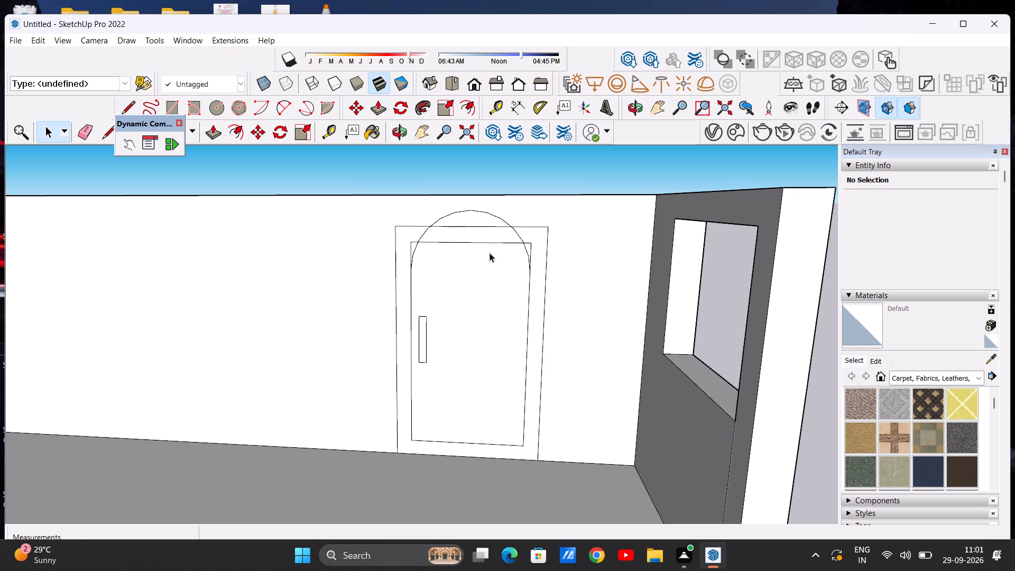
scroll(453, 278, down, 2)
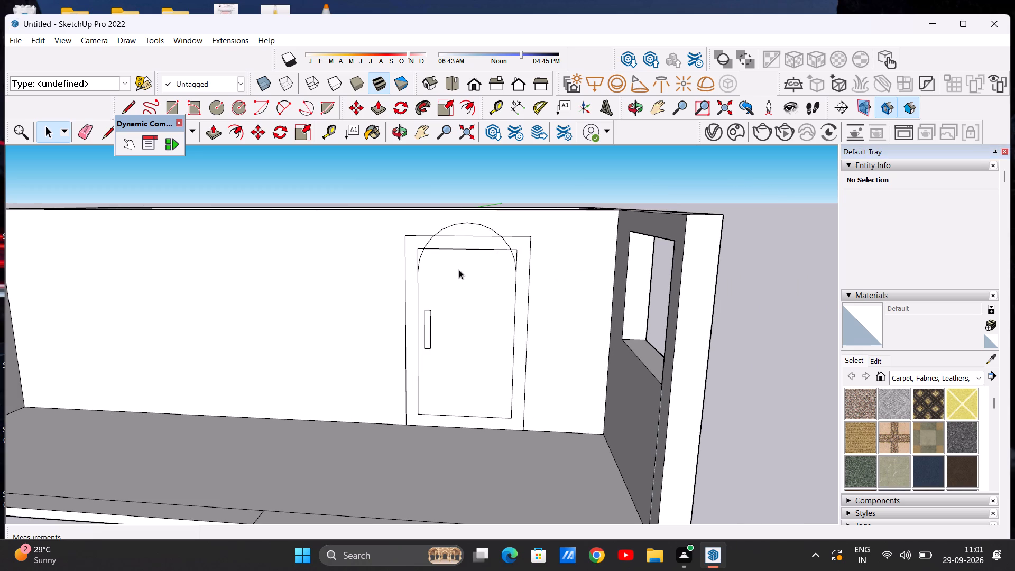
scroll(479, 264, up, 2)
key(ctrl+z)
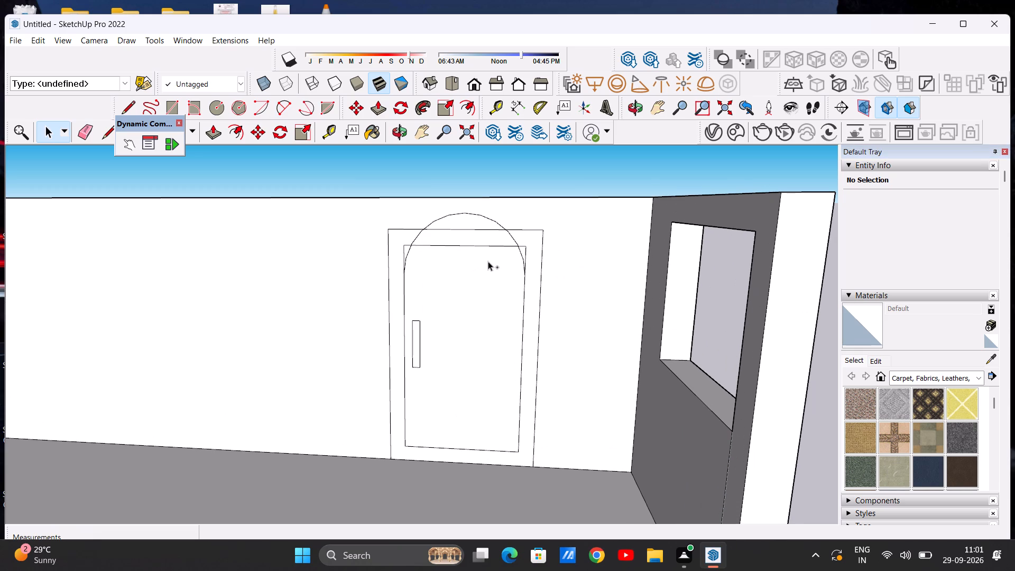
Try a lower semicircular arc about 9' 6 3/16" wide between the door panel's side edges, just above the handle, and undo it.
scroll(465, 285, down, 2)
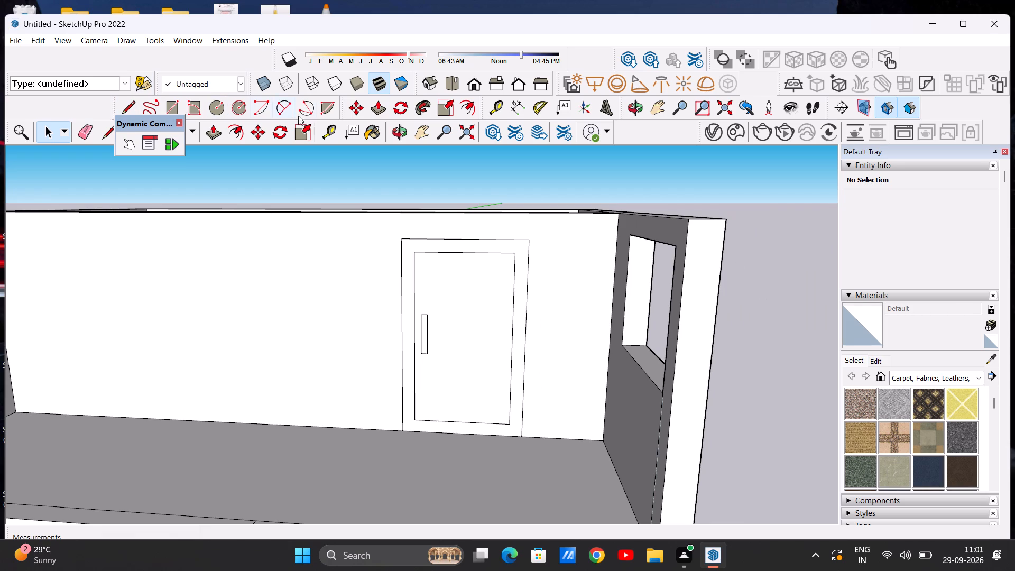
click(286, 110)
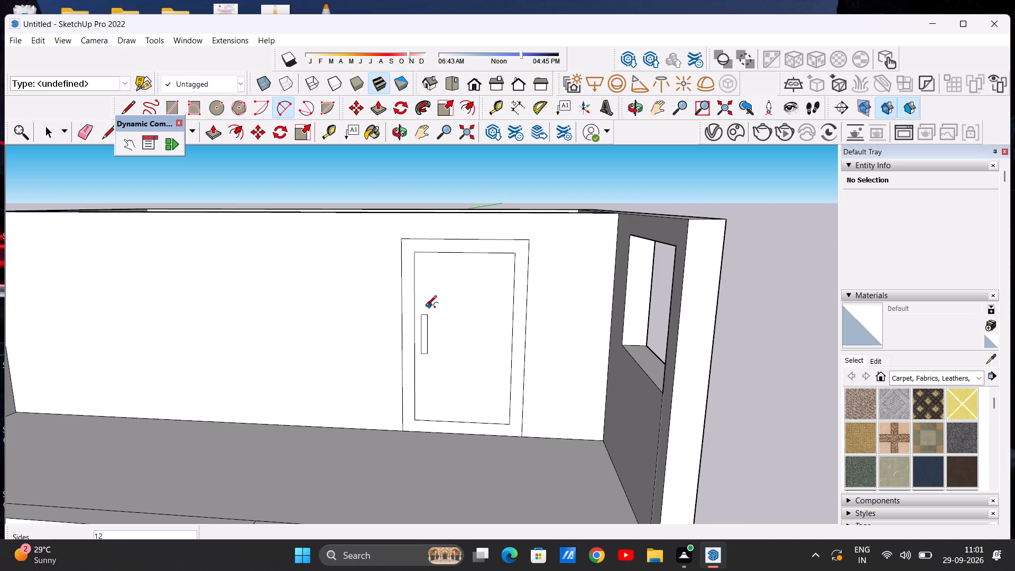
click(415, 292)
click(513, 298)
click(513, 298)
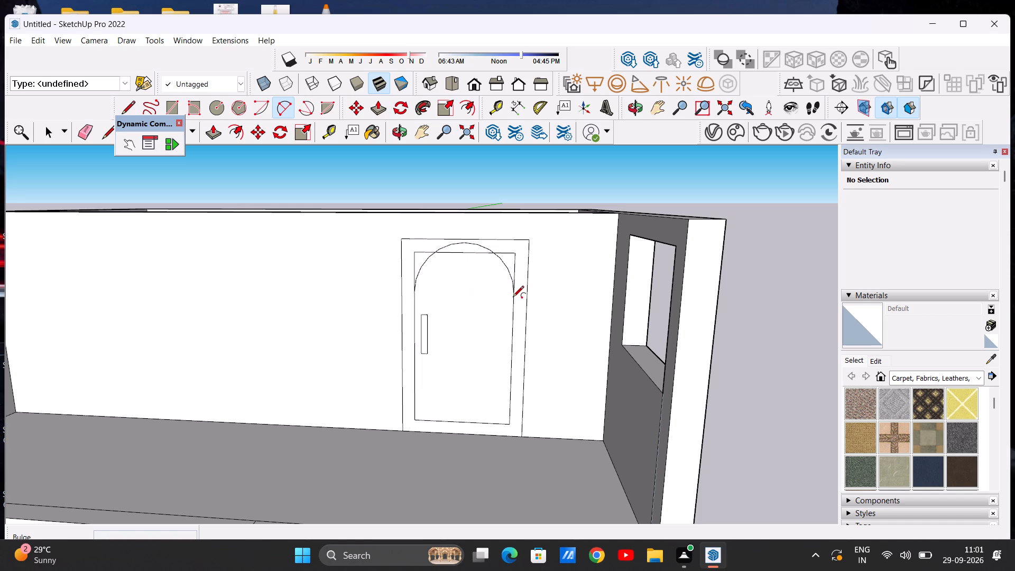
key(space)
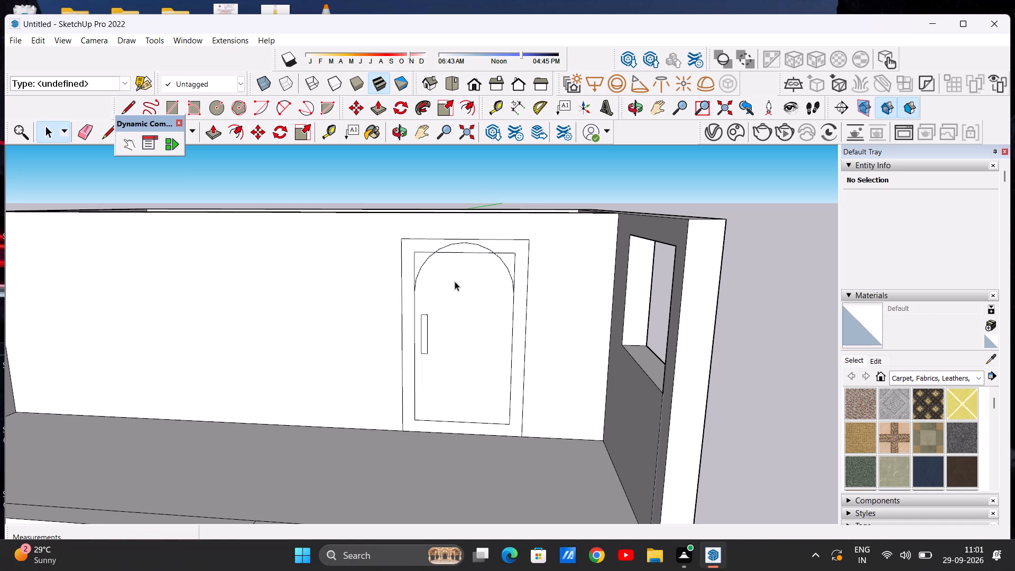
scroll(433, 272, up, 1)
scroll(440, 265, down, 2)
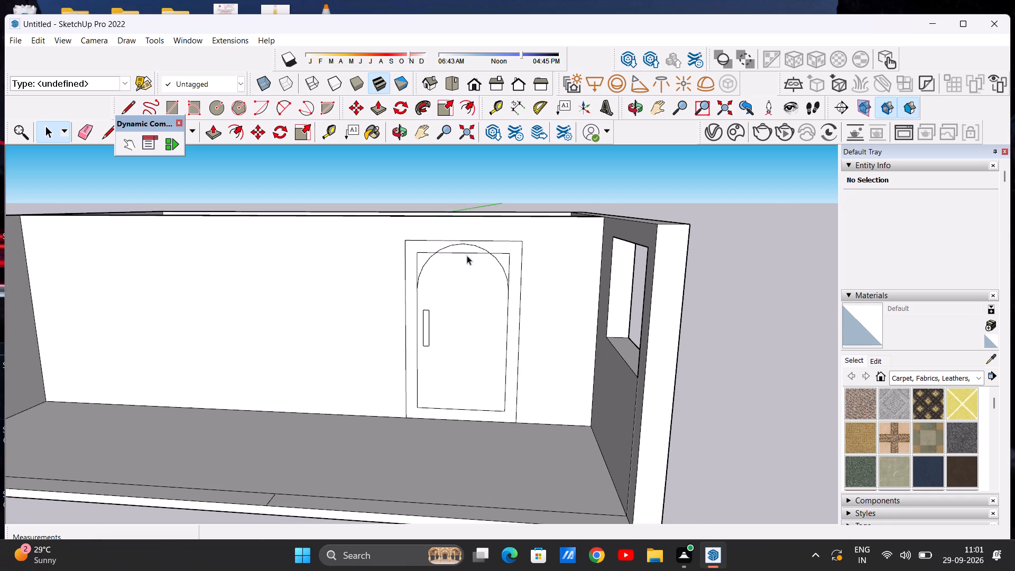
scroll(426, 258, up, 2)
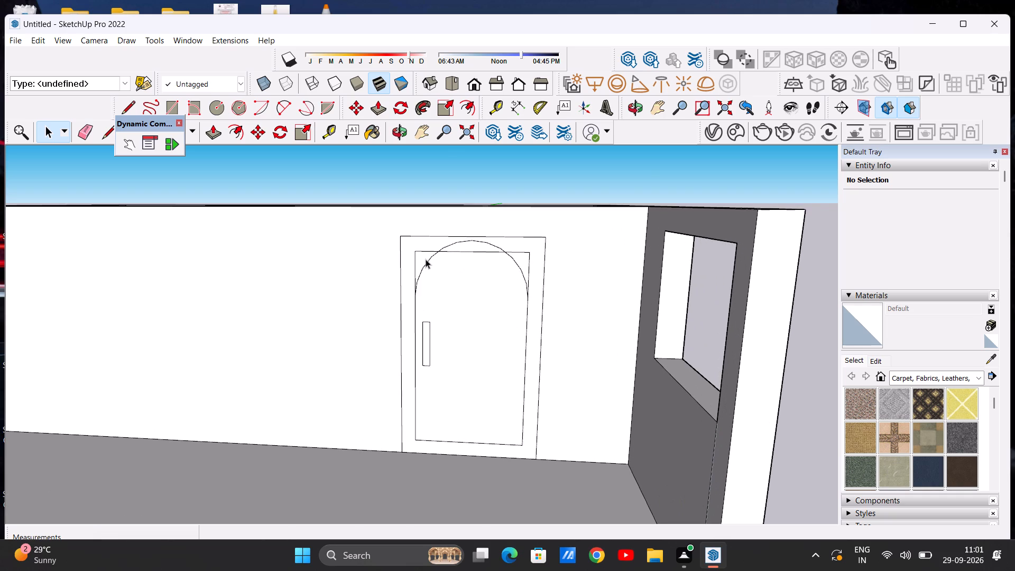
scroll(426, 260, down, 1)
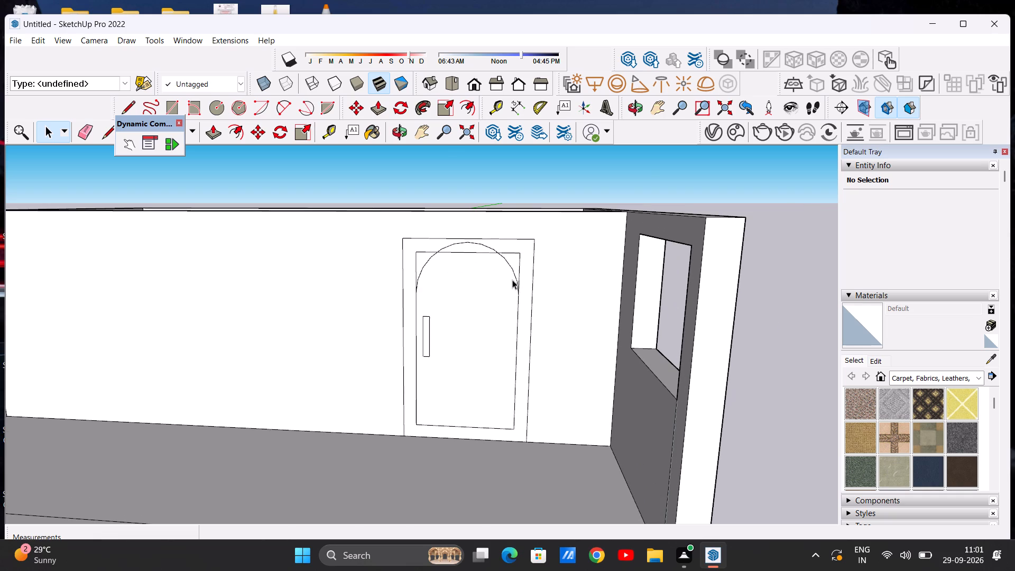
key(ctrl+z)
In the front view, paint the door frame and the door panel with Wood Veneer 01 from the Wood materials.
scroll(411, 254, down, 3)
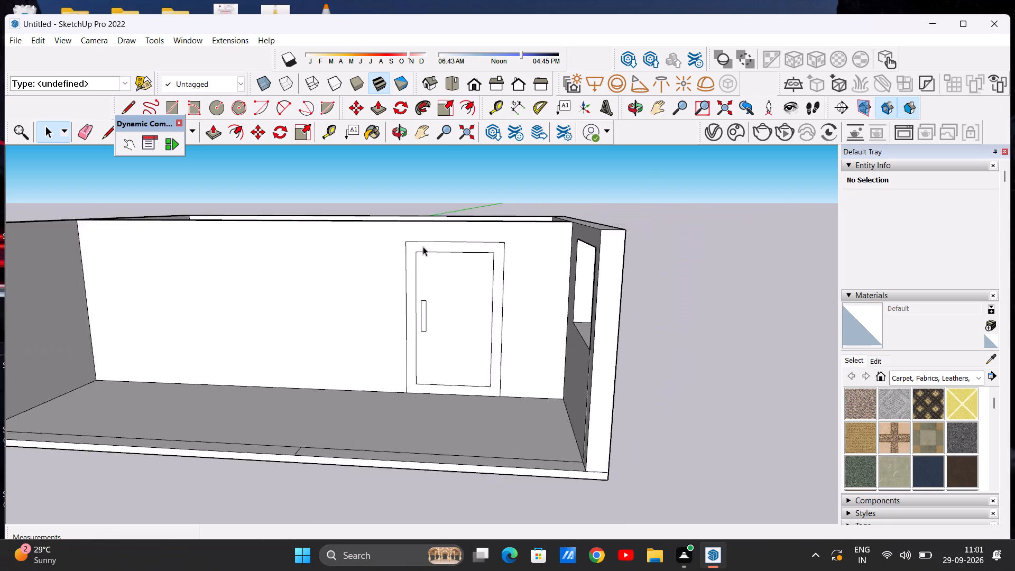
scroll(423, 246, down, 6)
scroll(419, 306, up, 1)
middle_drag(419, 306, 428, 302)
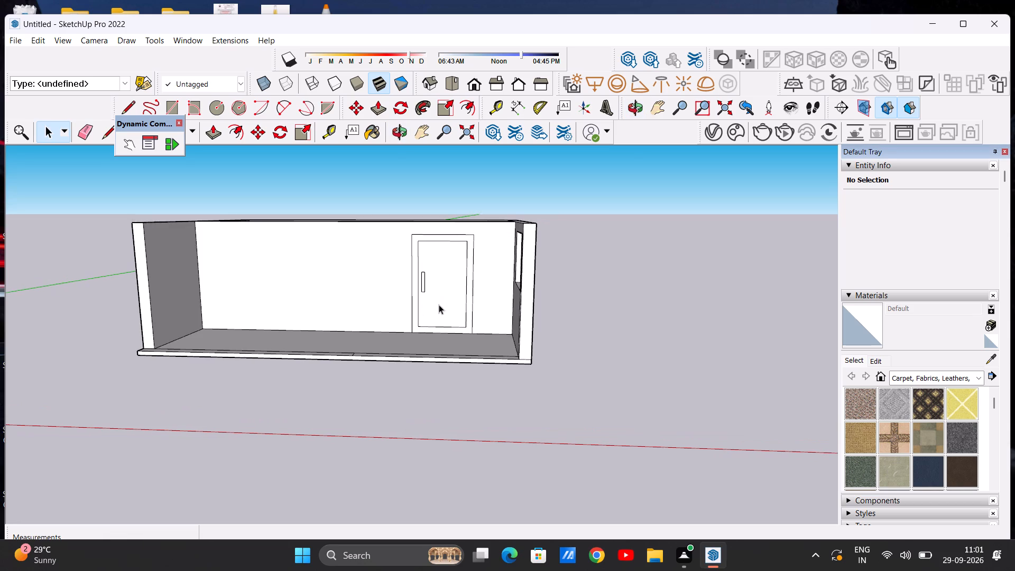
scroll(472, 305, down, 2)
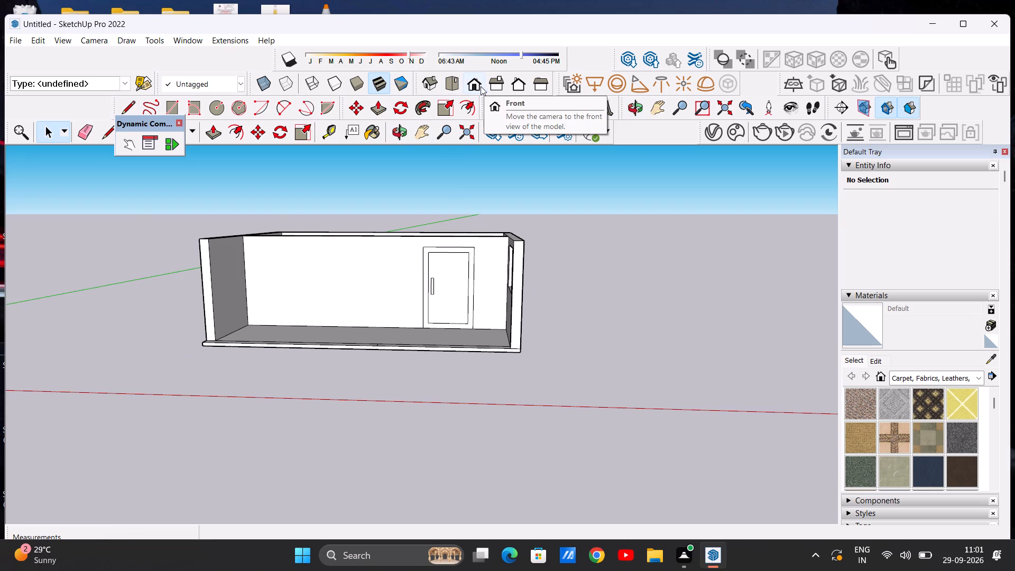
click(478, 86)
scroll(502, 311, up, 6)
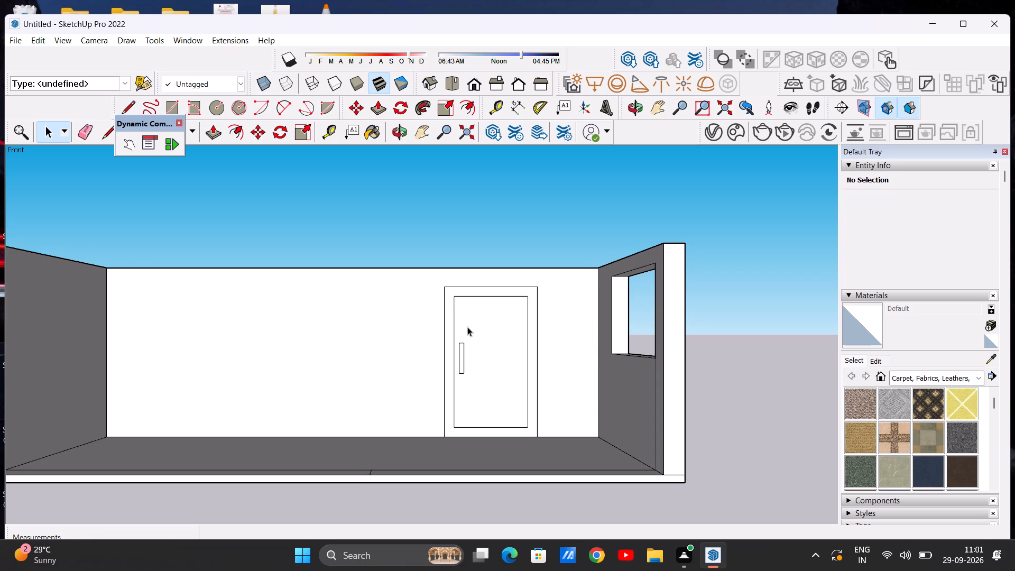
scroll(559, 291, up, 3)
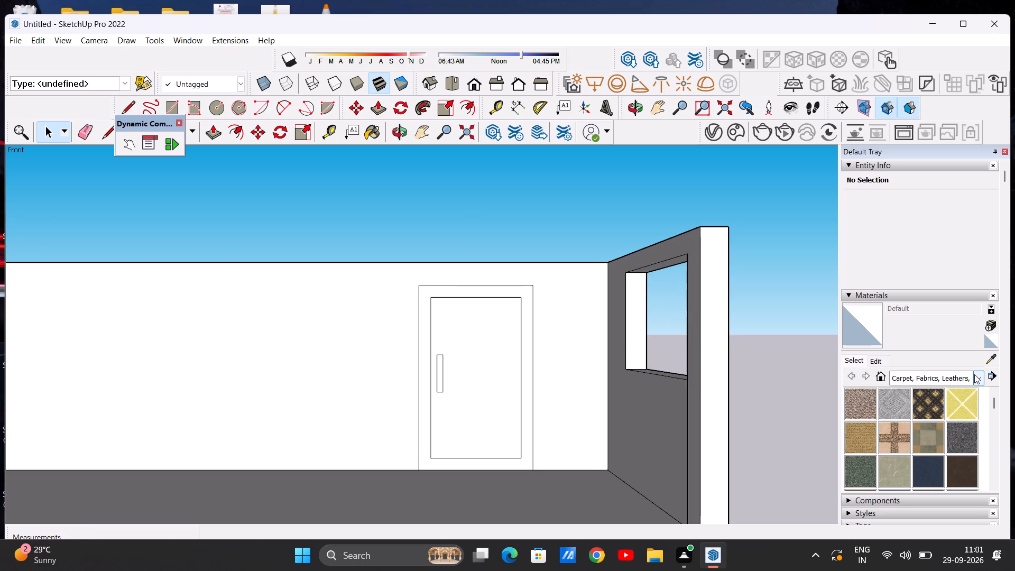
click(974, 374)
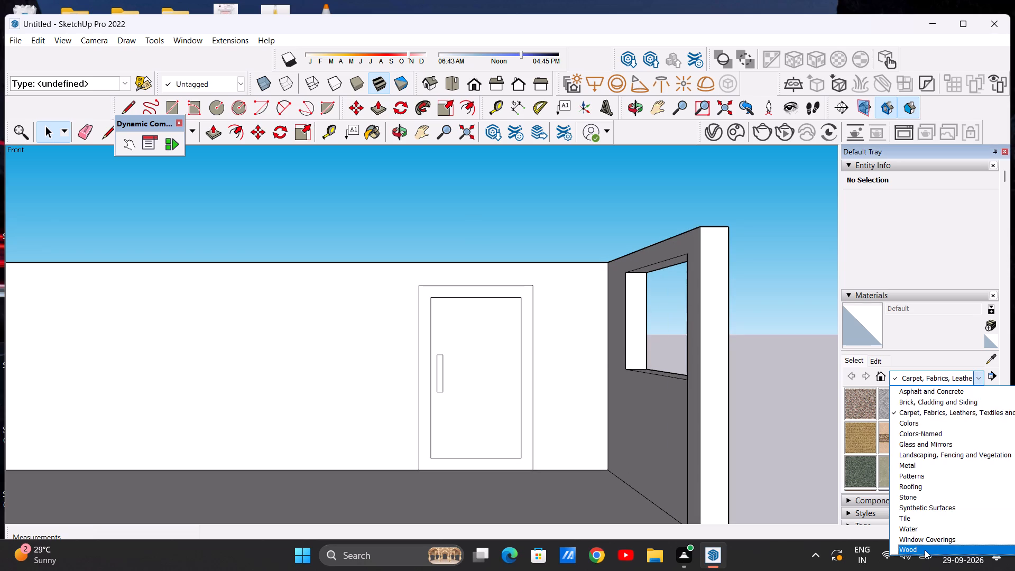
click(925, 550)
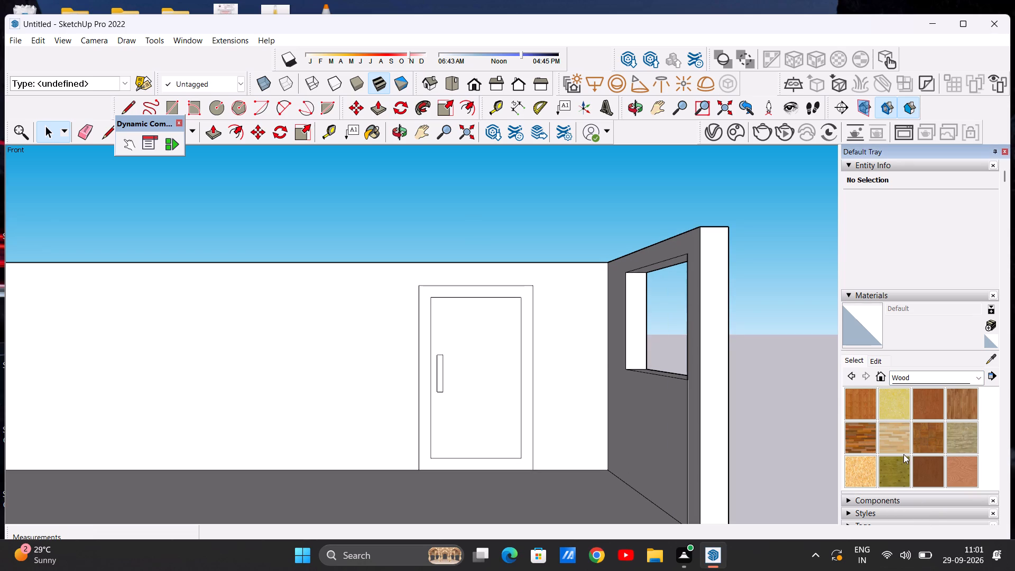
click(921, 468)
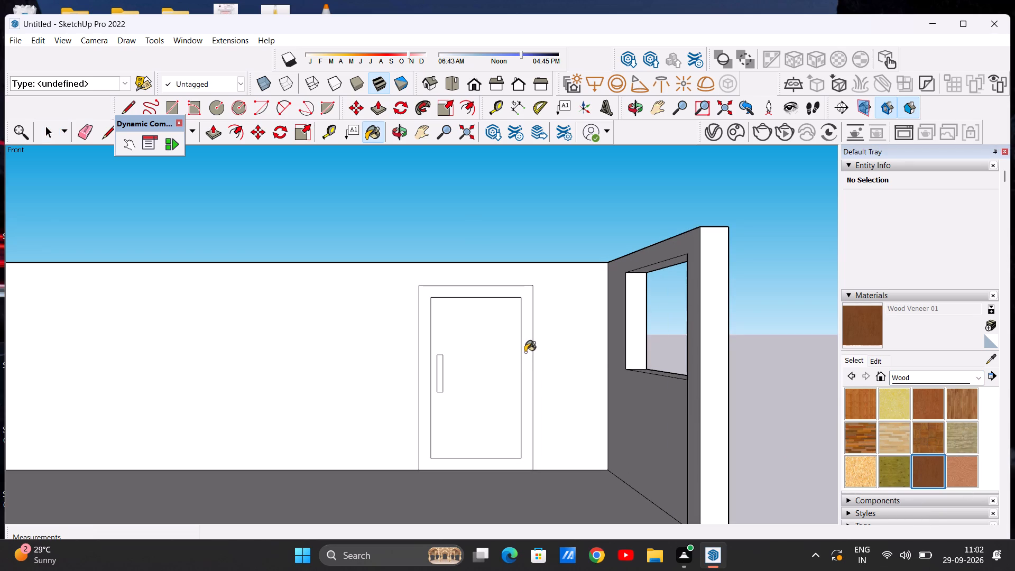
click(525, 352)
click(495, 361)
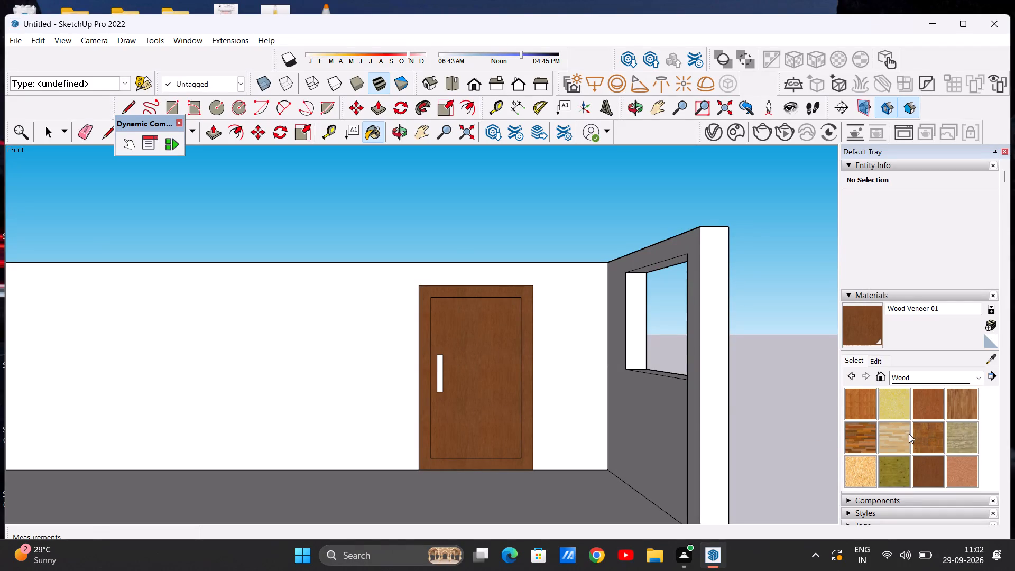
Paint the door handle rectangle with Wood Veneer 02.
click(956, 466)
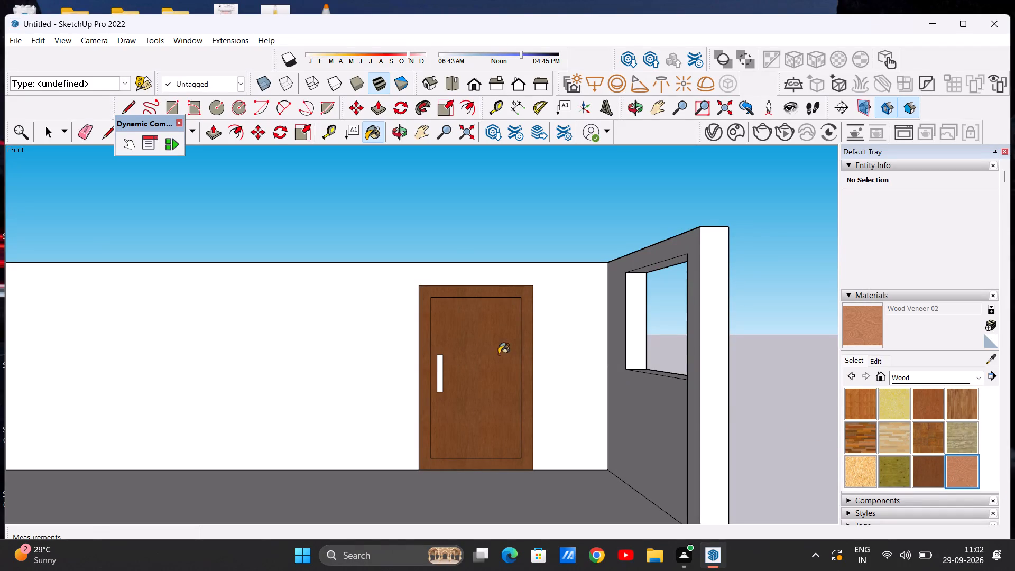
scroll(450, 375, up, 4)
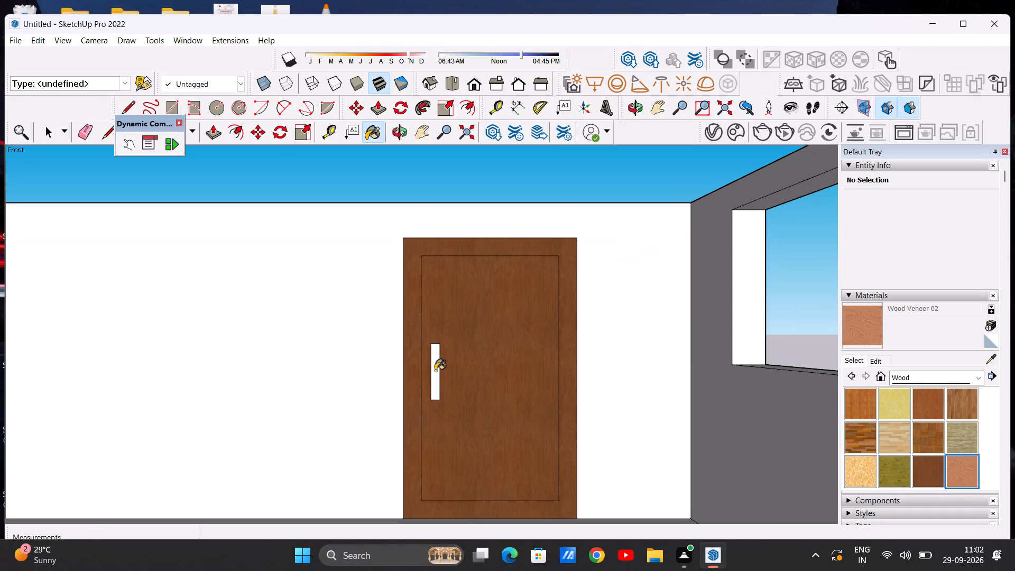
click(435, 371)
scroll(481, 357, down, 12)
scroll(451, 340, up, 5)
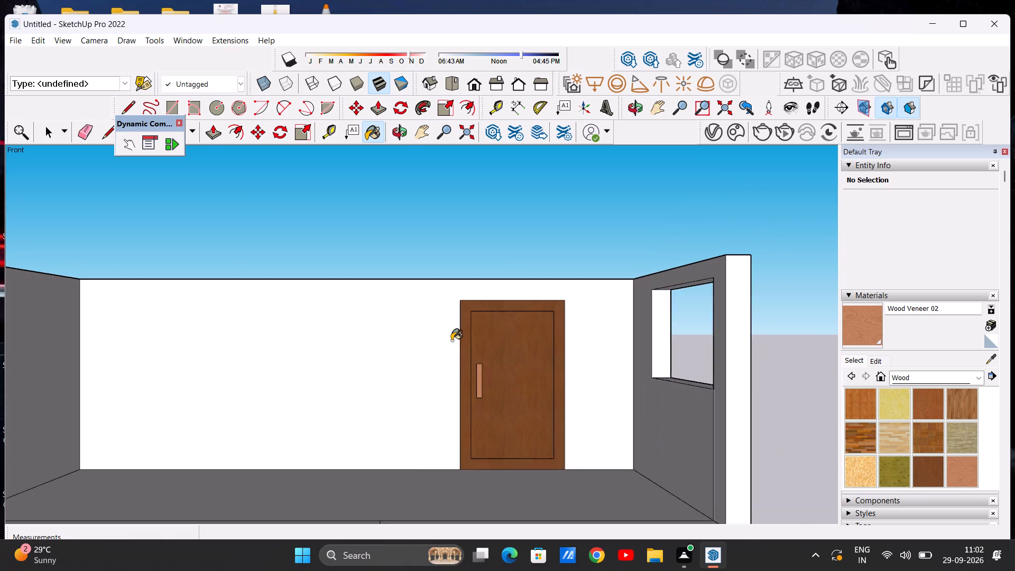
scroll(451, 340, up, 2)
key(space)
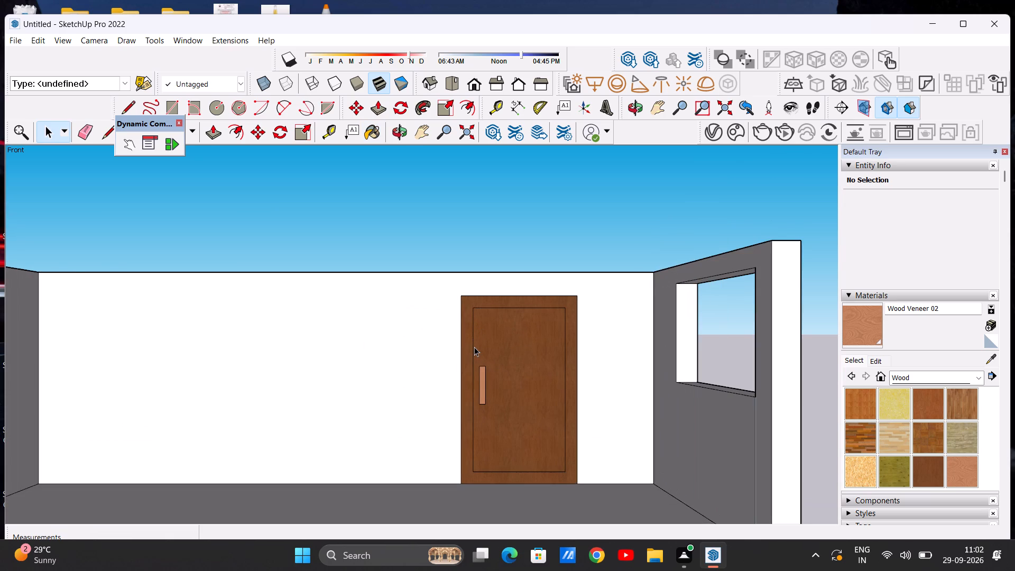
Draw a window rectangle about 14' 5 3/16" by 11' 10 3/16" on the partition's front face, beside the door.
scroll(486, 343, down, 7)
middle_drag(359, 346, 368, 366)
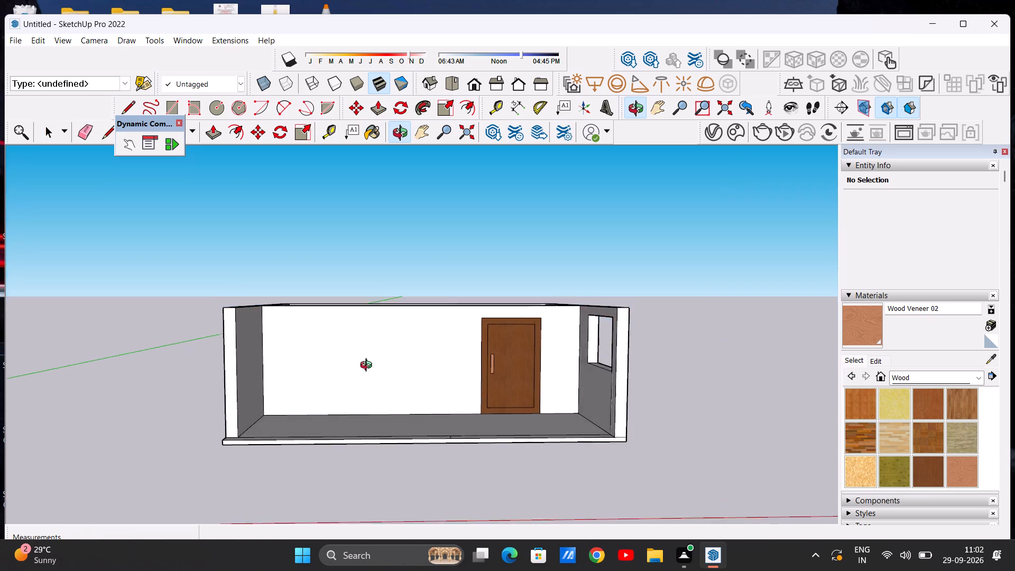
middle_drag(368, 366, 367, 379)
scroll(376, 346, up, 2)
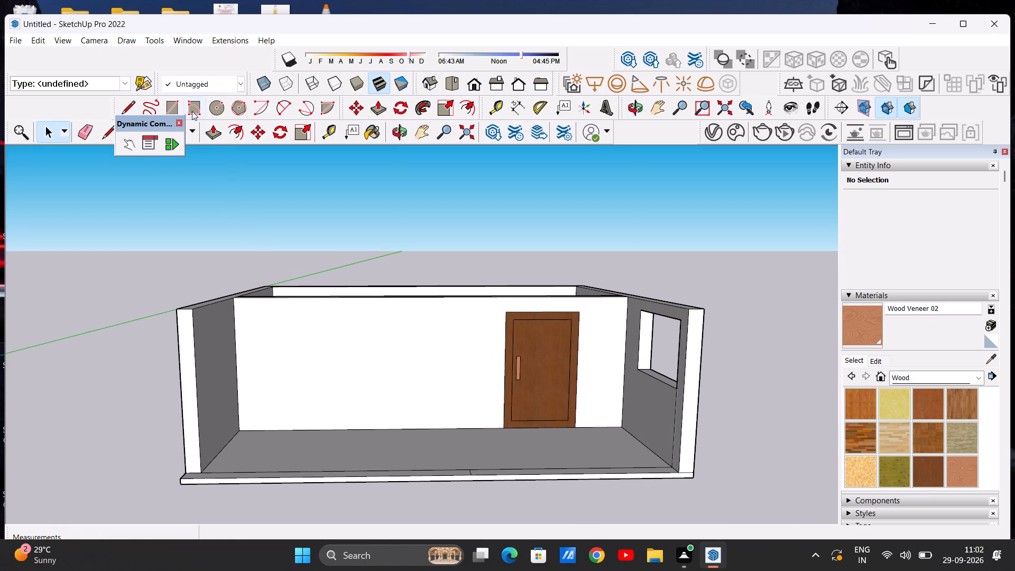
click(167, 106)
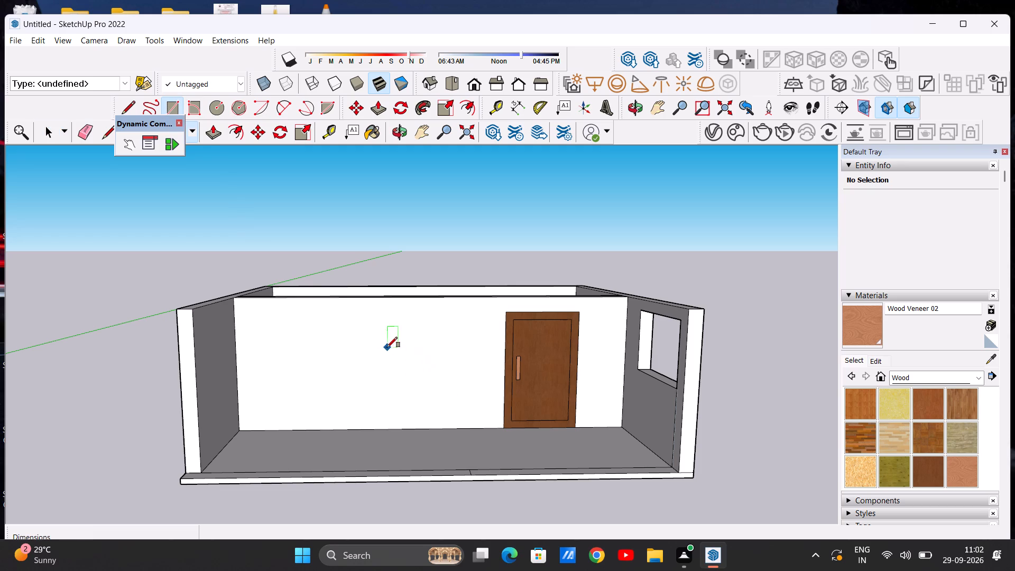
click(302, 321)
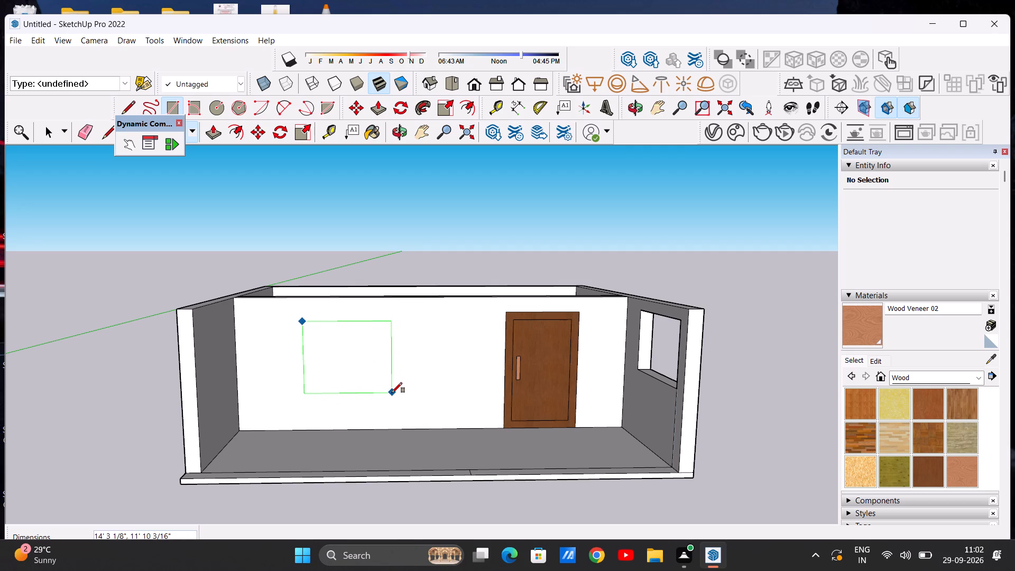
click(393, 393)
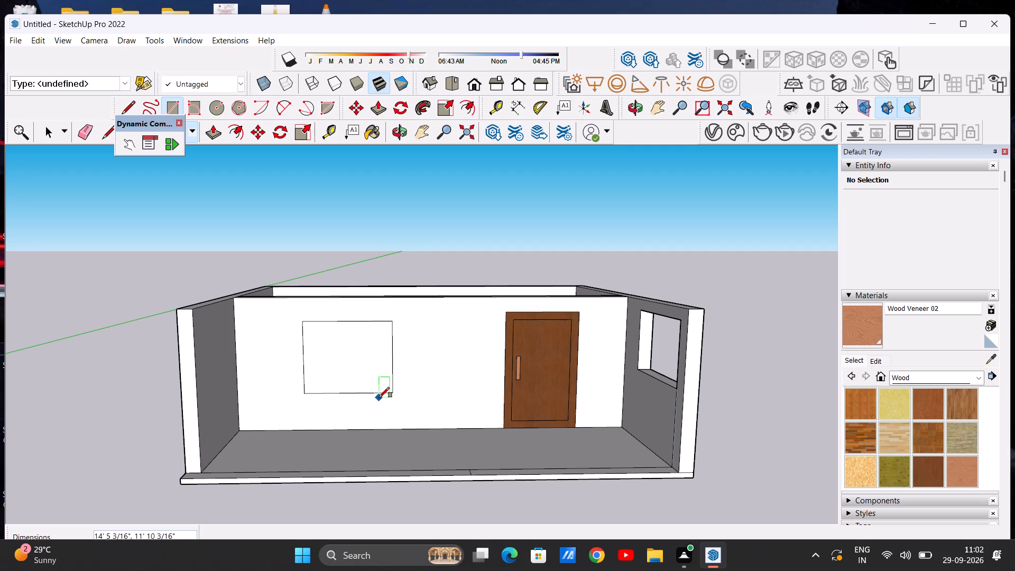
key(space)
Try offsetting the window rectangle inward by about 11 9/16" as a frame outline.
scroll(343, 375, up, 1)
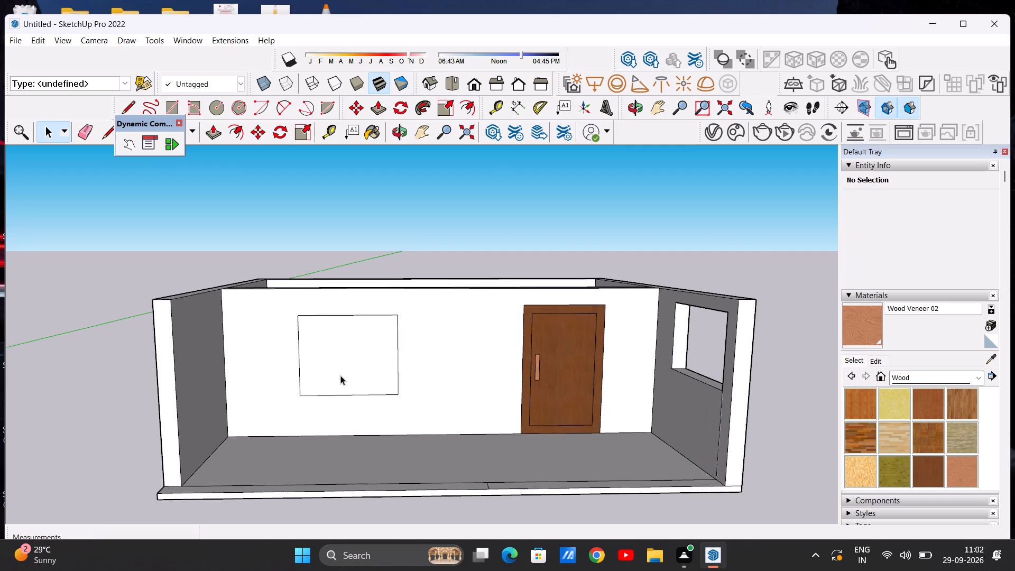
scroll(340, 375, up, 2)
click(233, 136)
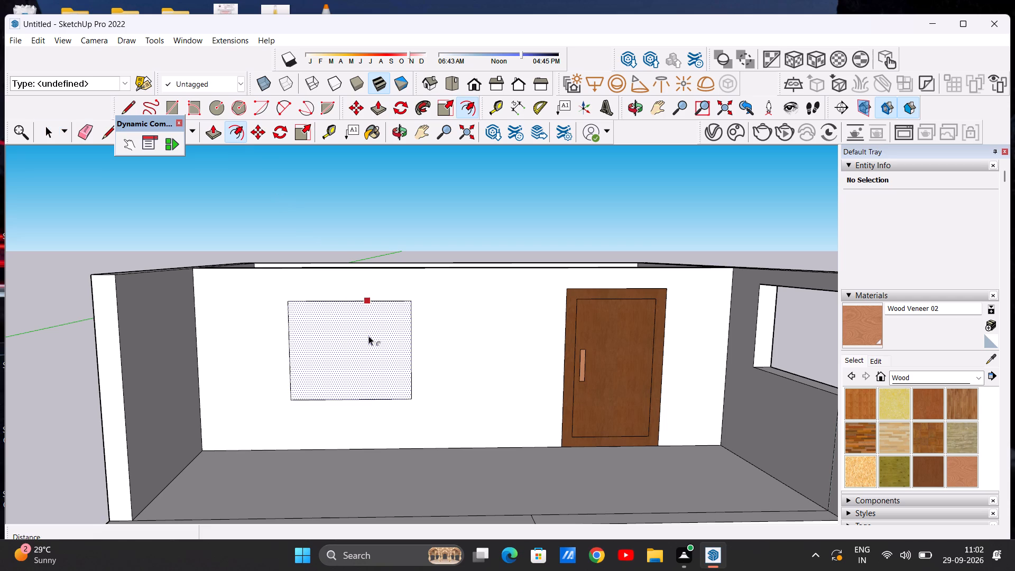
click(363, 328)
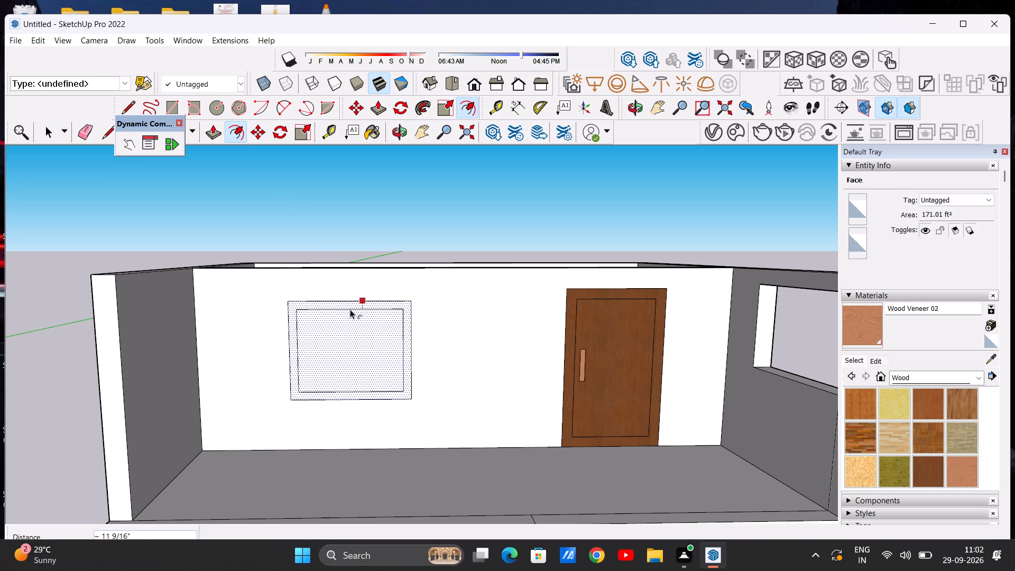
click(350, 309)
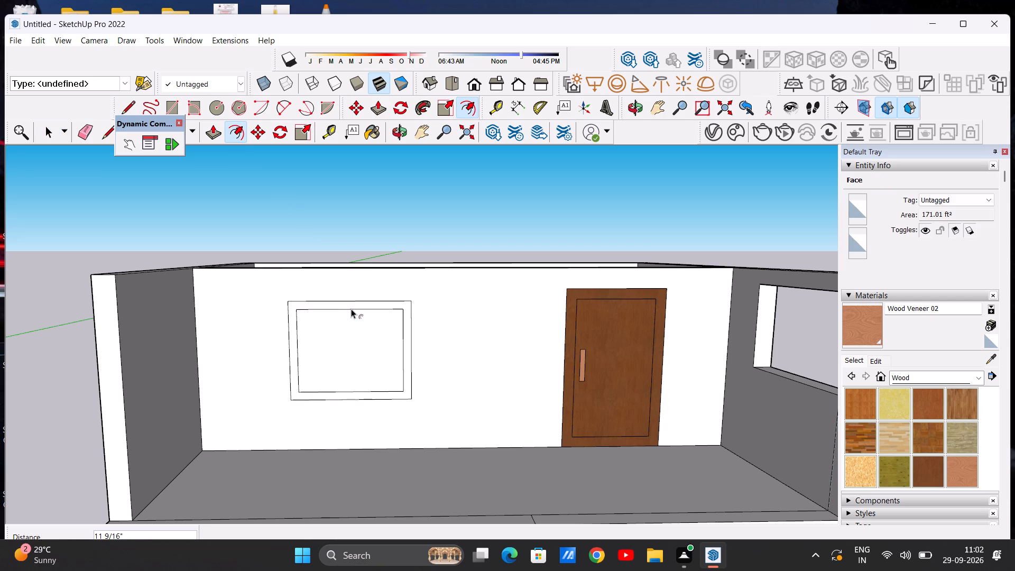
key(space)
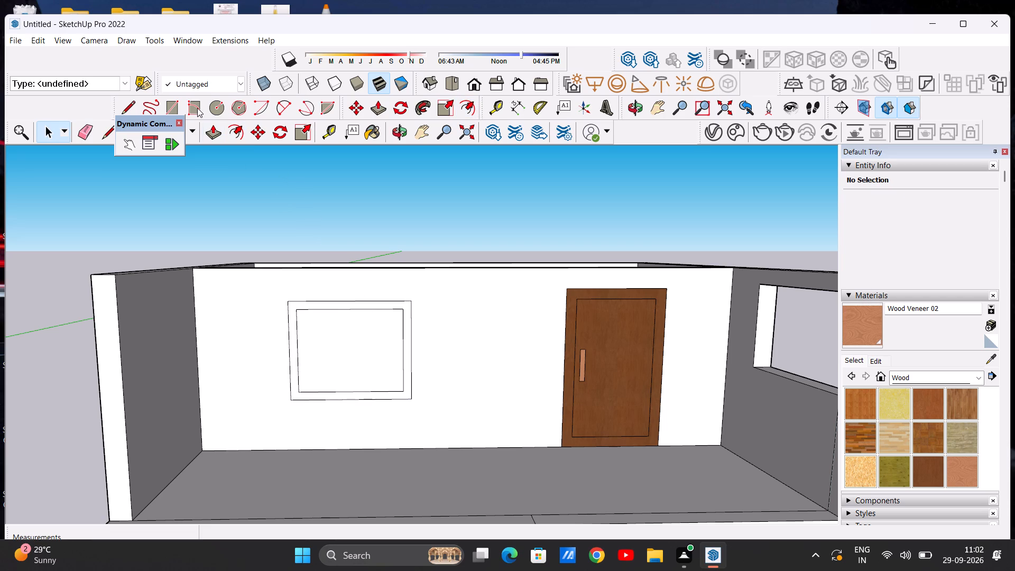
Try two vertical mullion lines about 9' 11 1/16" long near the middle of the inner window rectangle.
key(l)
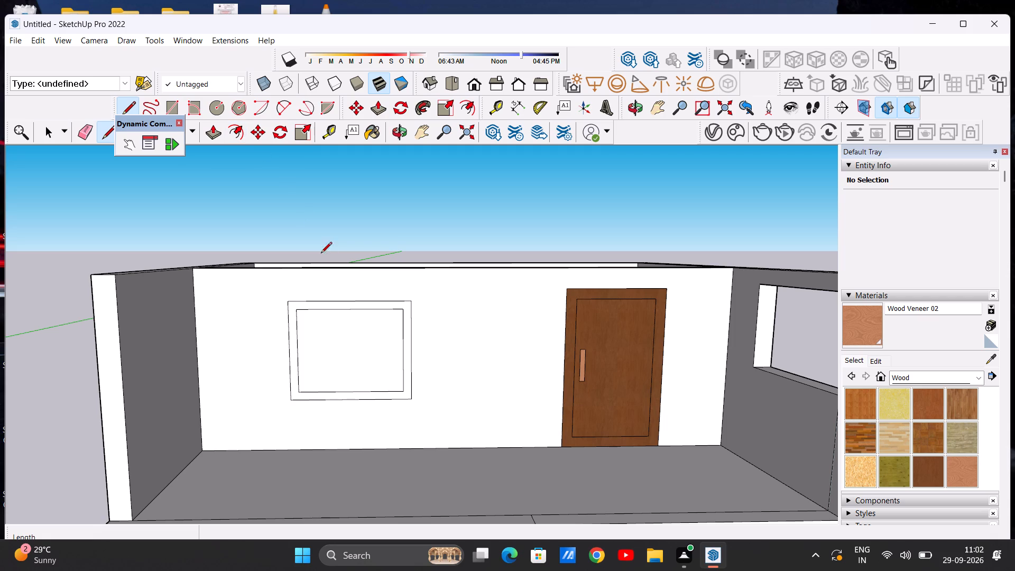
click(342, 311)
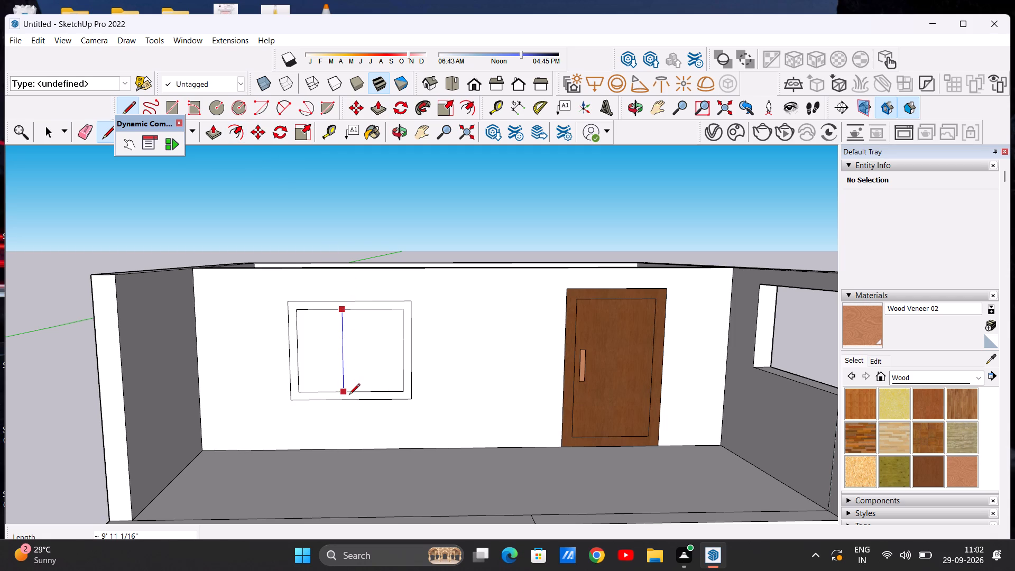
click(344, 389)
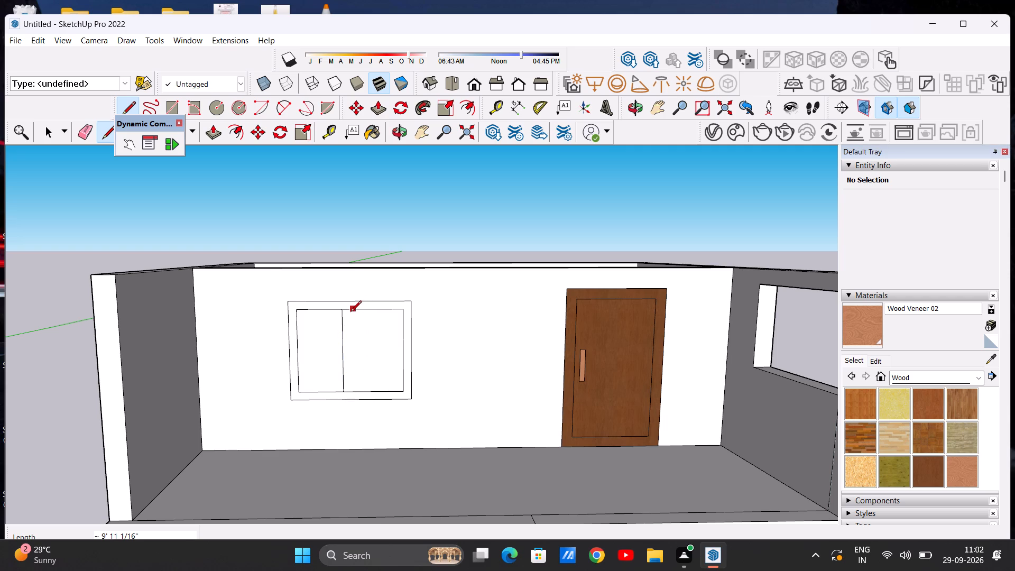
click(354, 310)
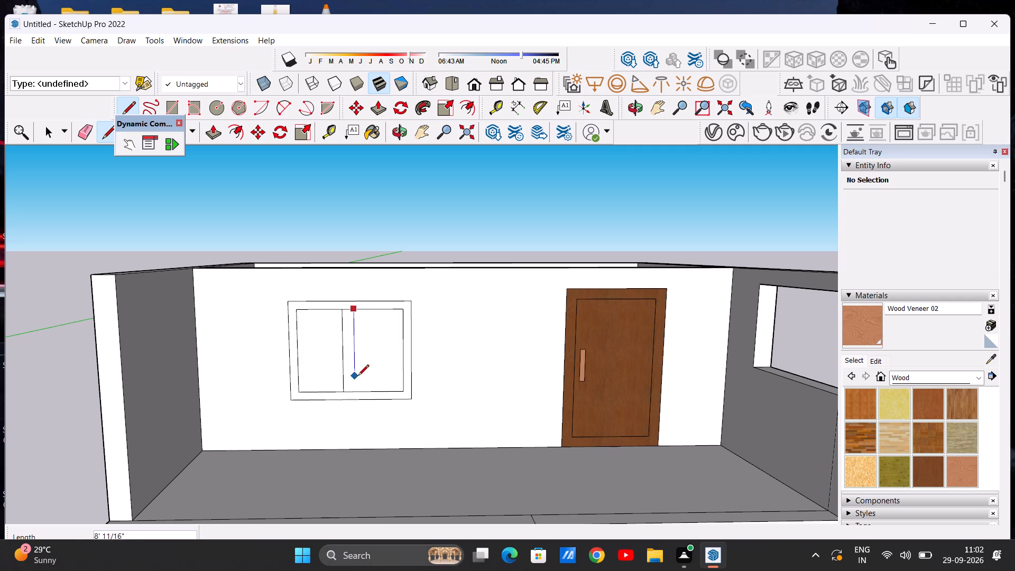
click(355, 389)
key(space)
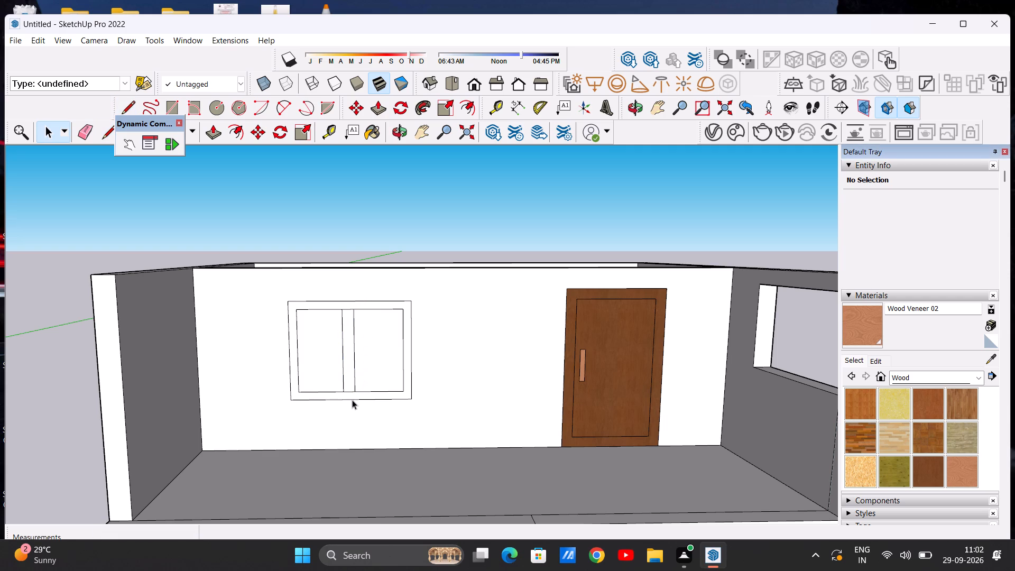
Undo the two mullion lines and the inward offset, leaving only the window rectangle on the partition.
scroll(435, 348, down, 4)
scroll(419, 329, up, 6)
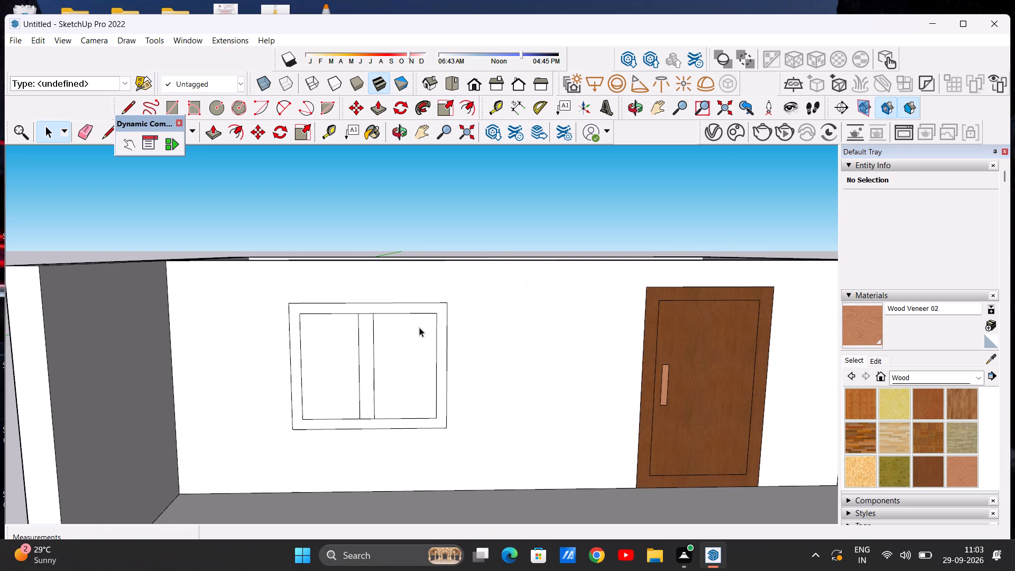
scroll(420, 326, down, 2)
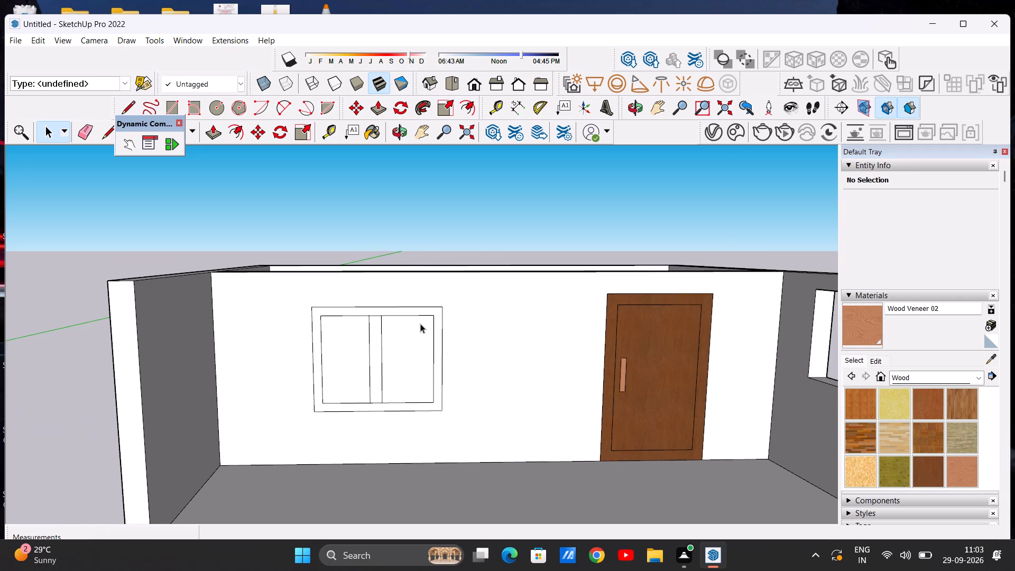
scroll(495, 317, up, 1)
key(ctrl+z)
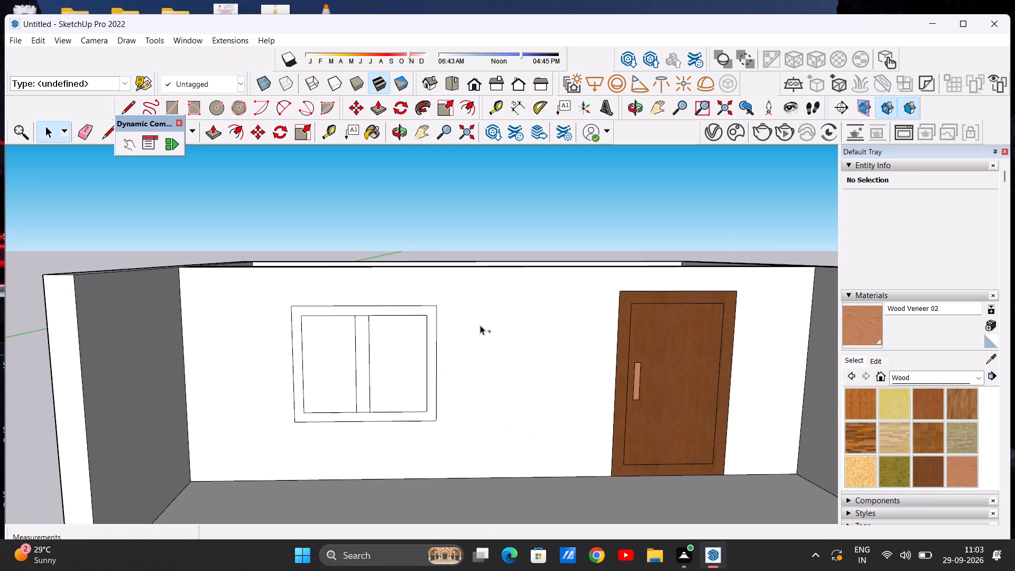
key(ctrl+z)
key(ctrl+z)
Push the window rectangle about 2' 5 5/8" through the partition's thickness to cut a window opening.
scroll(396, 271, down, 3)
middle_drag(439, 262, 367, 321)
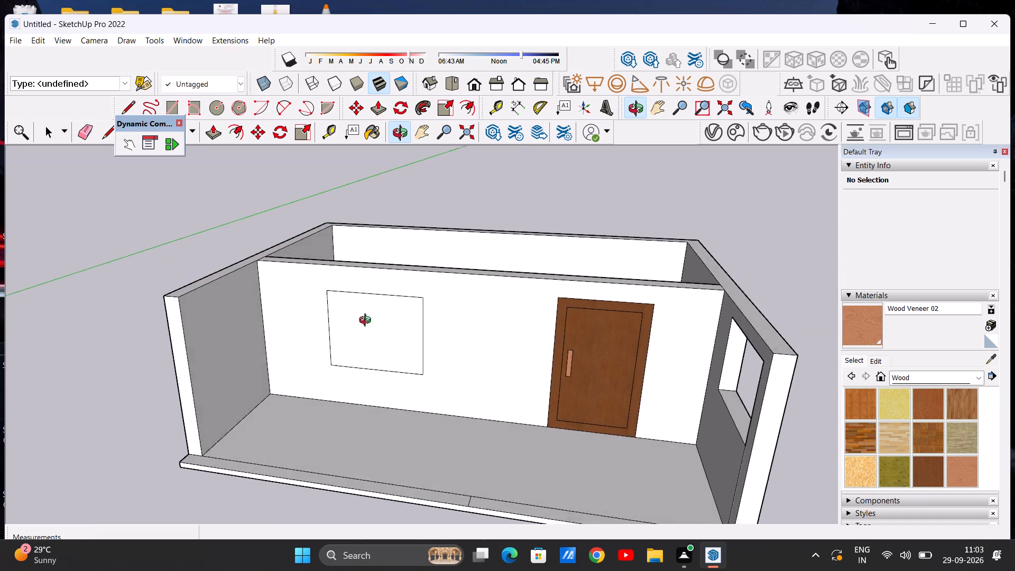
middle_drag(367, 321, 351, 331)
scroll(416, 278, up, 4)
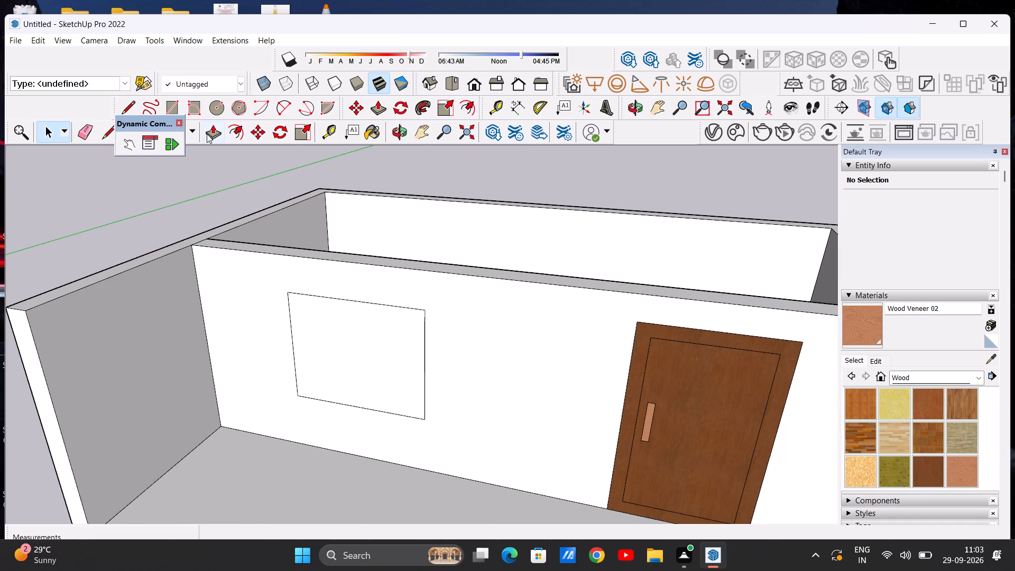
click(209, 129)
click(374, 335)
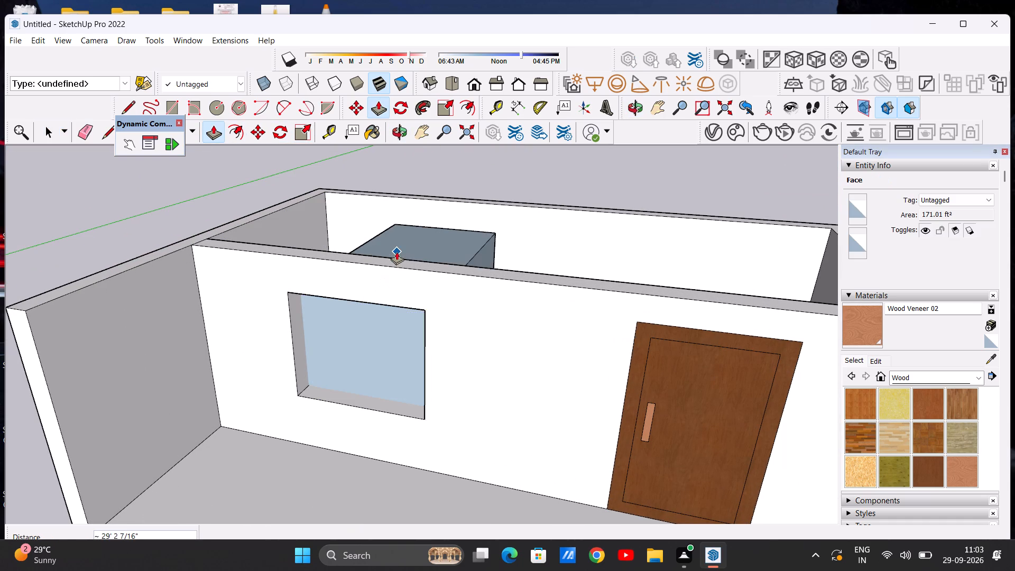
click(396, 257)
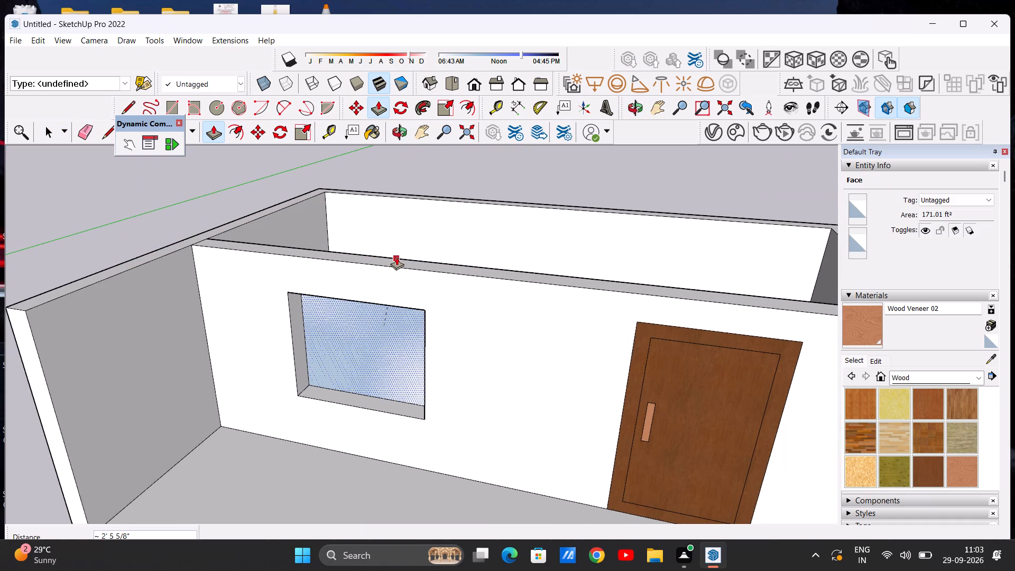
key(space)
Draw a 14' 5 3/16" line along the window opening's top front edge to close the opening with a face.
middle_drag(465, 340, 514, 264)
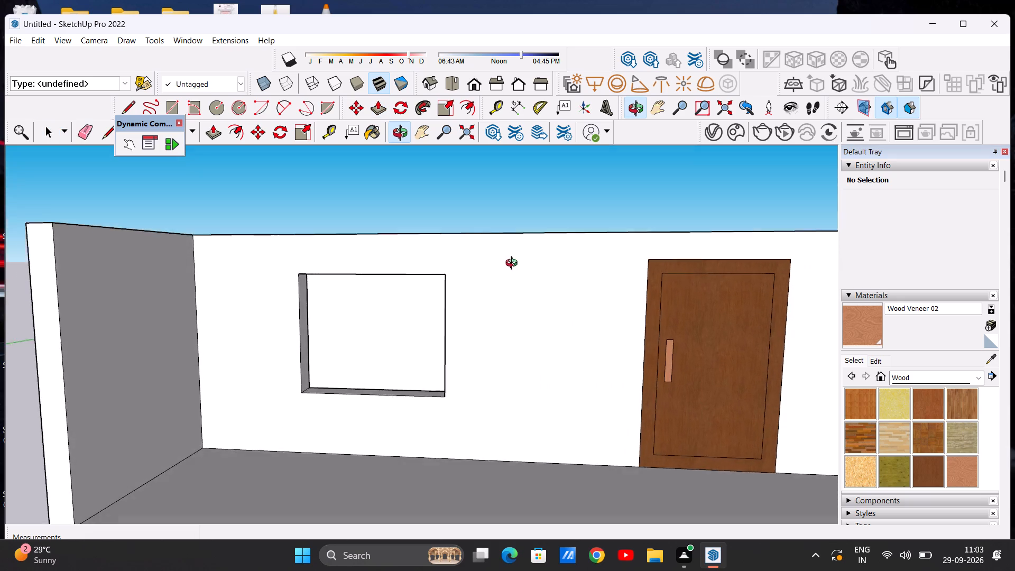
middle_drag(514, 264, 518, 259)
scroll(515, 262, up, 1)
scroll(348, 312, down, 5)
scroll(312, 298, up, 5)
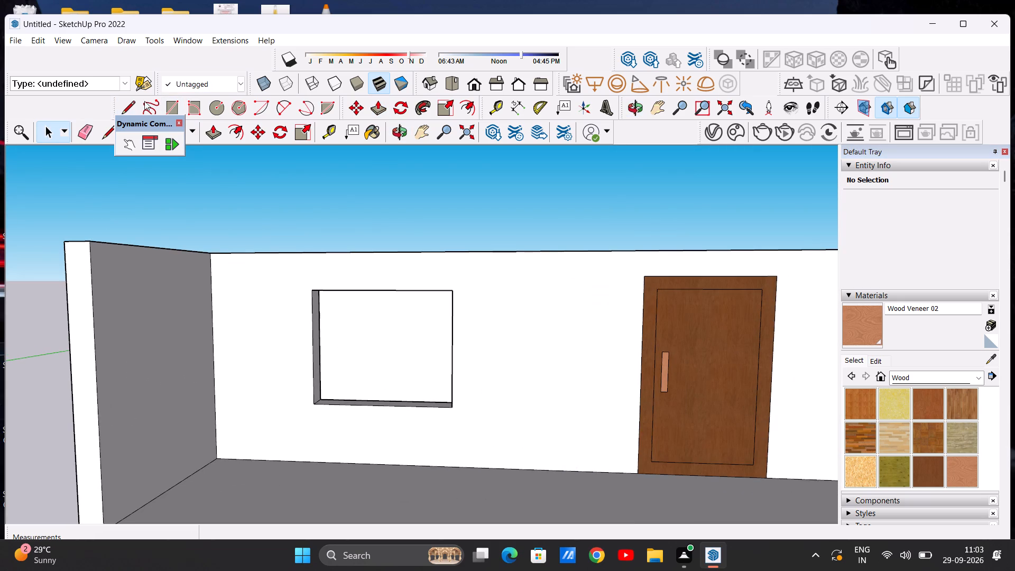
click(126, 102)
scroll(336, 287, up, 5)
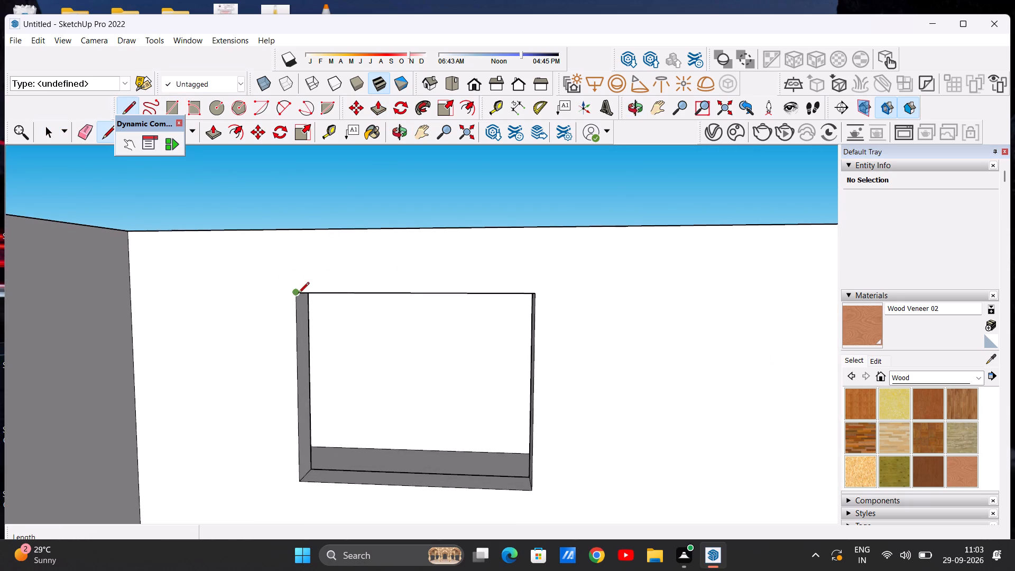
click(296, 294)
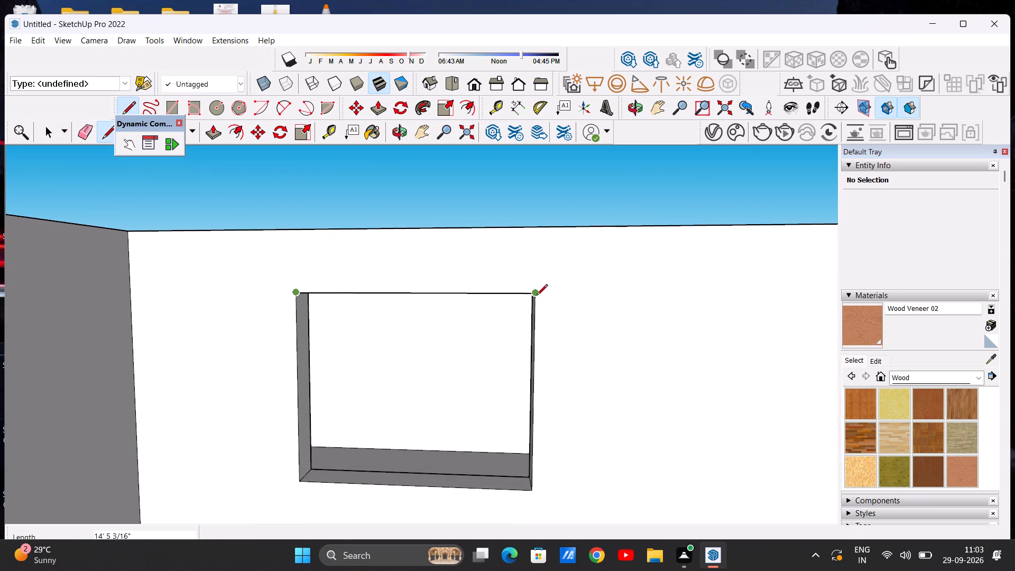
click(537, 296)
key(space)
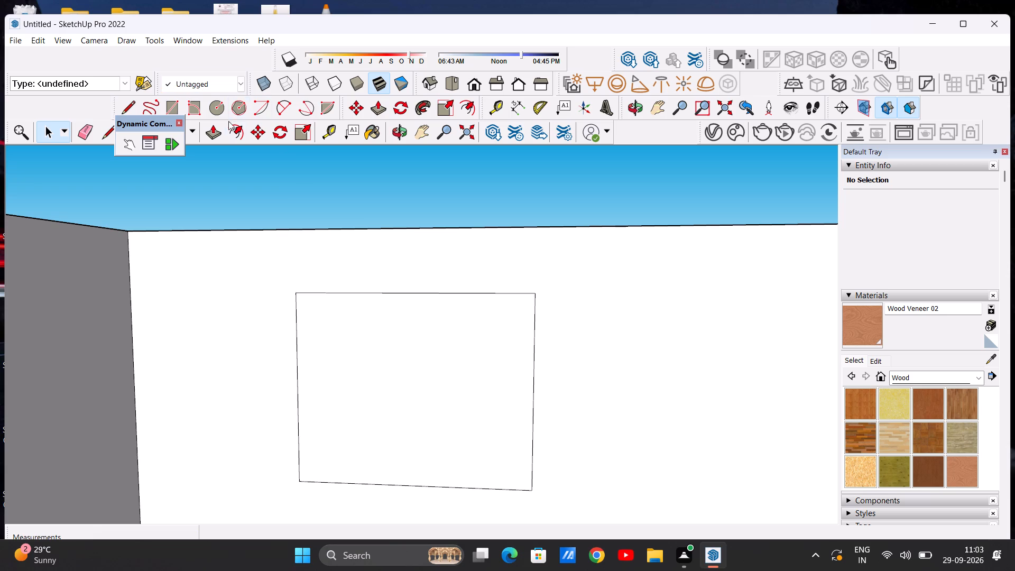
Offset the new window face's outline inward by about 10 1/8" to form the window frame.
click(235, 134)
click(403, 307)
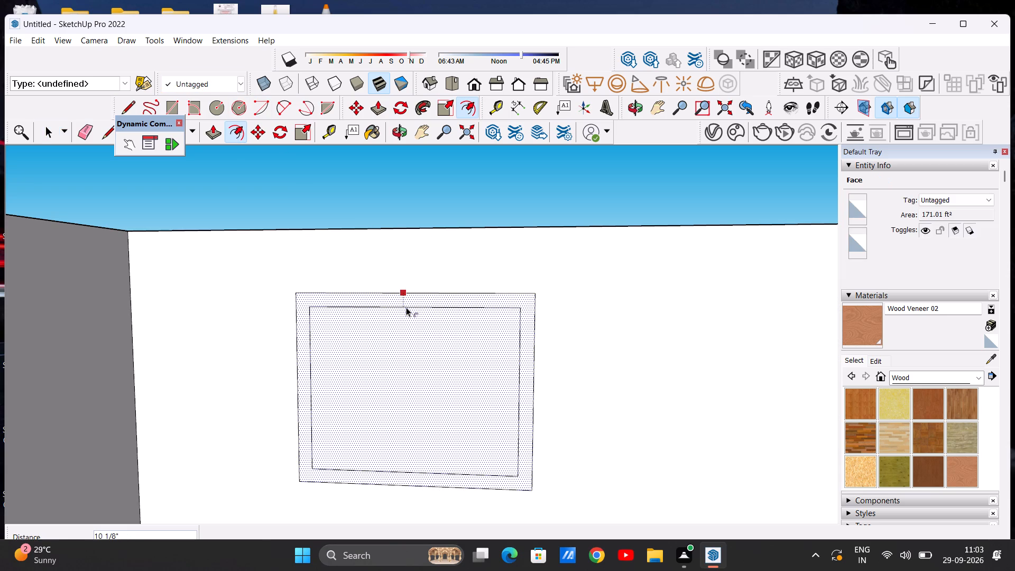
click(406, 307)
key(space)
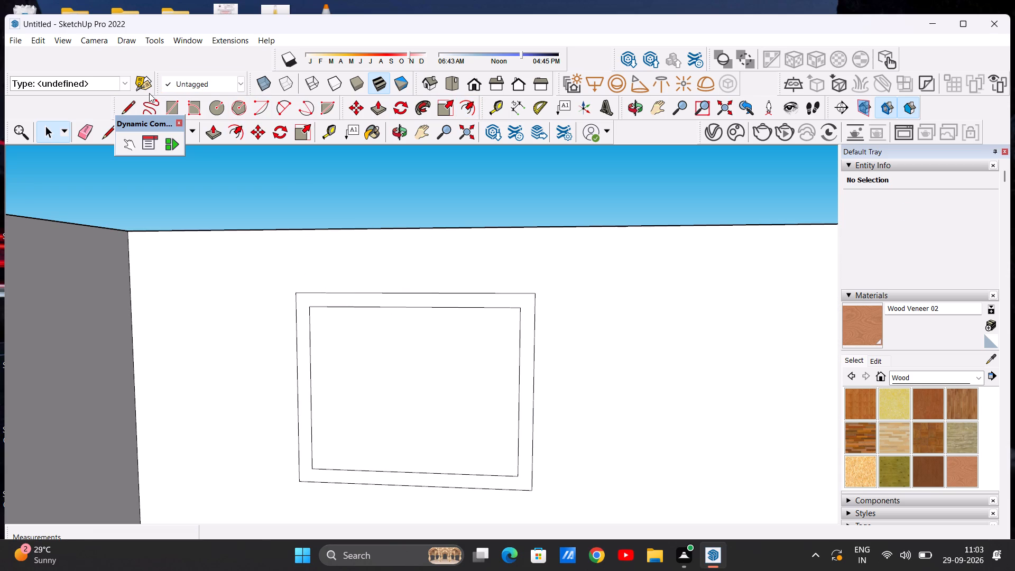
Draw two vertical mullion lines about 10' 1 15/16" long near the middle, between the inner frame's top and bottom edges.
click(126, 107)
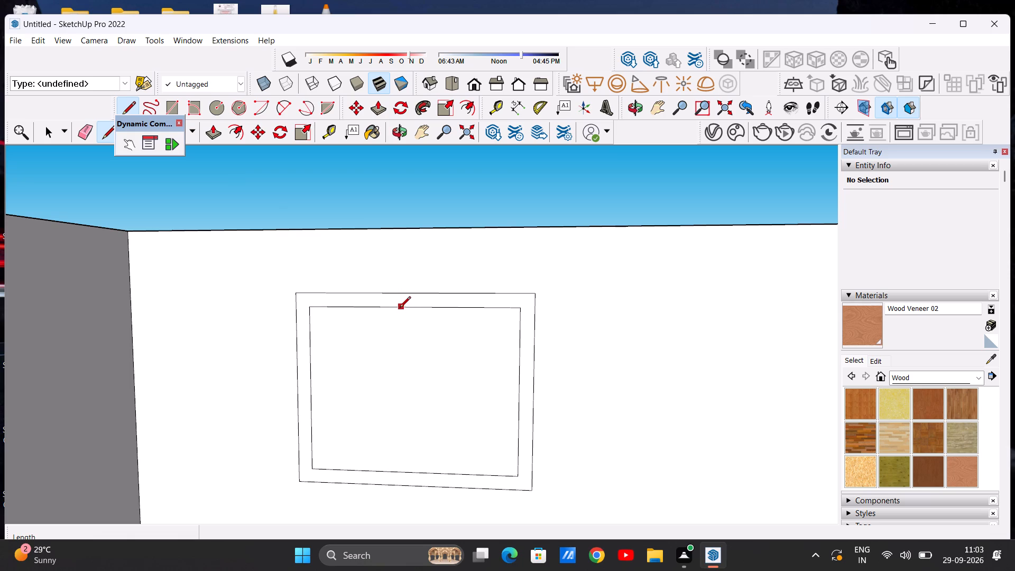
click(402, 308)
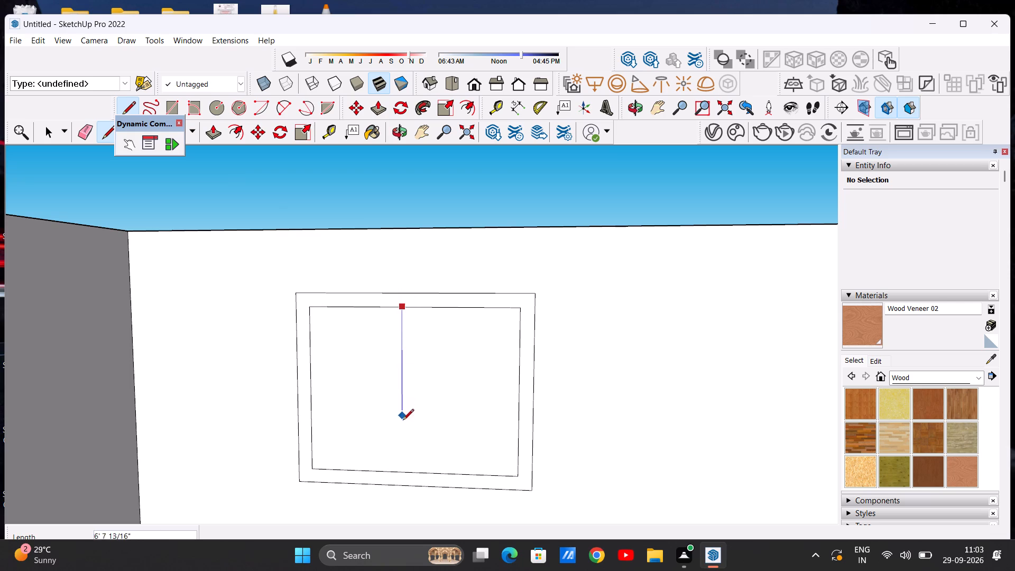
click(407, 472)
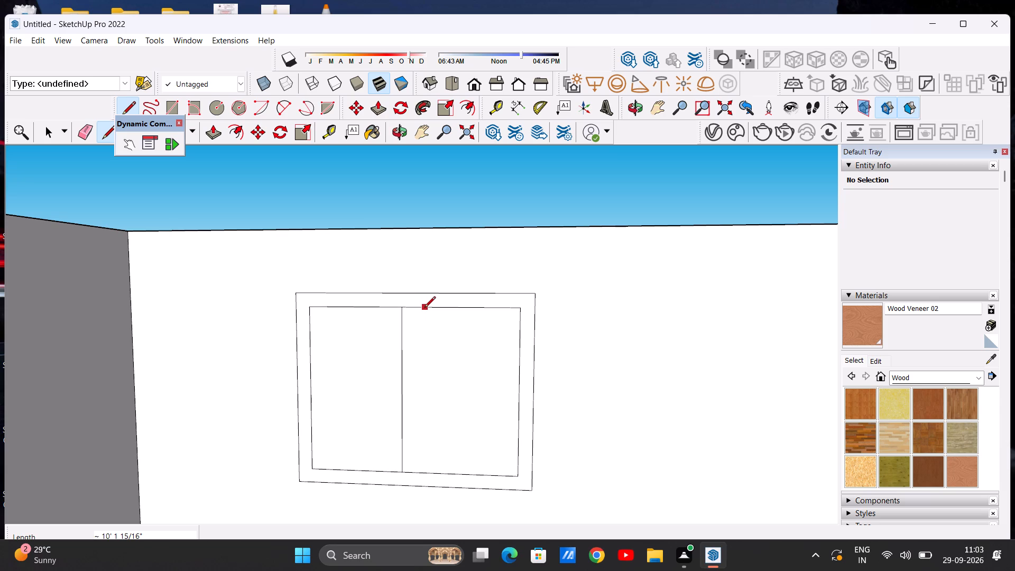
click(425, 308)
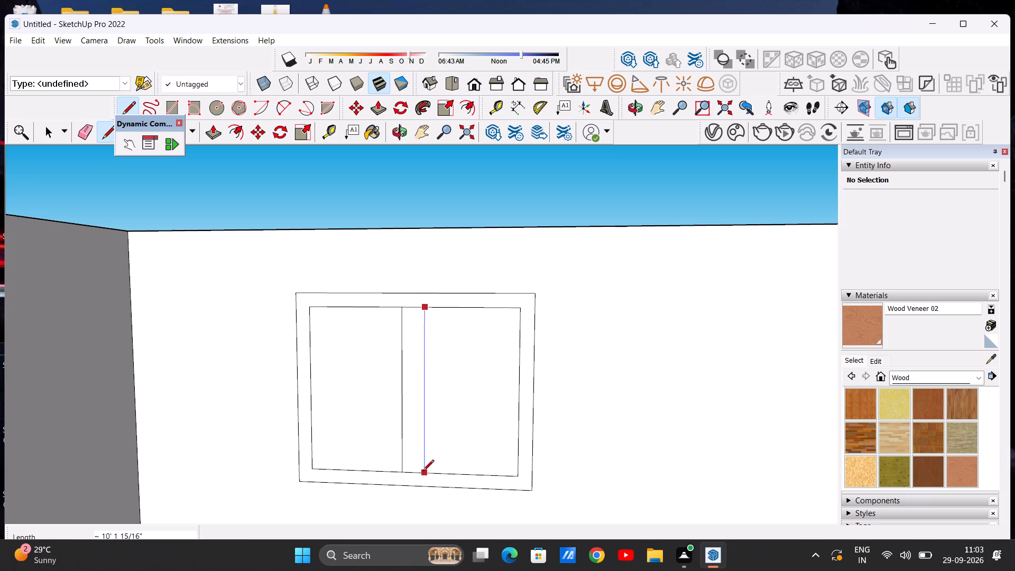
click(423, 472)
Paint the window's outer frame and the central mullion with the Wood Bamboo material.
key(space)
scroll(405, 390, down, 3)
scroll(402, 364, up, 3)
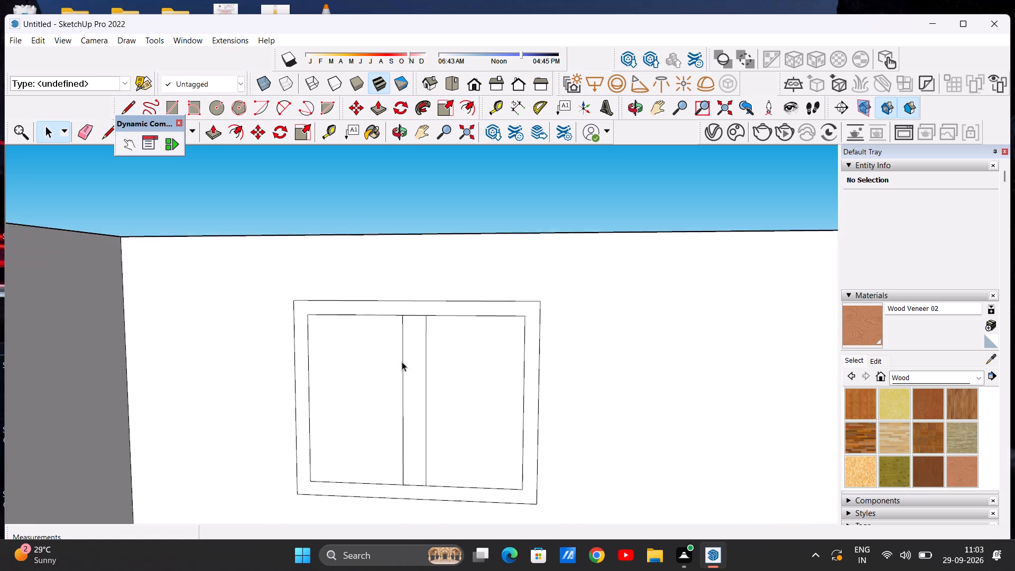
scroll(402, 362, up, 2)
scroll(458, 310, down, 5)
scroll(397, 314, down, 3)
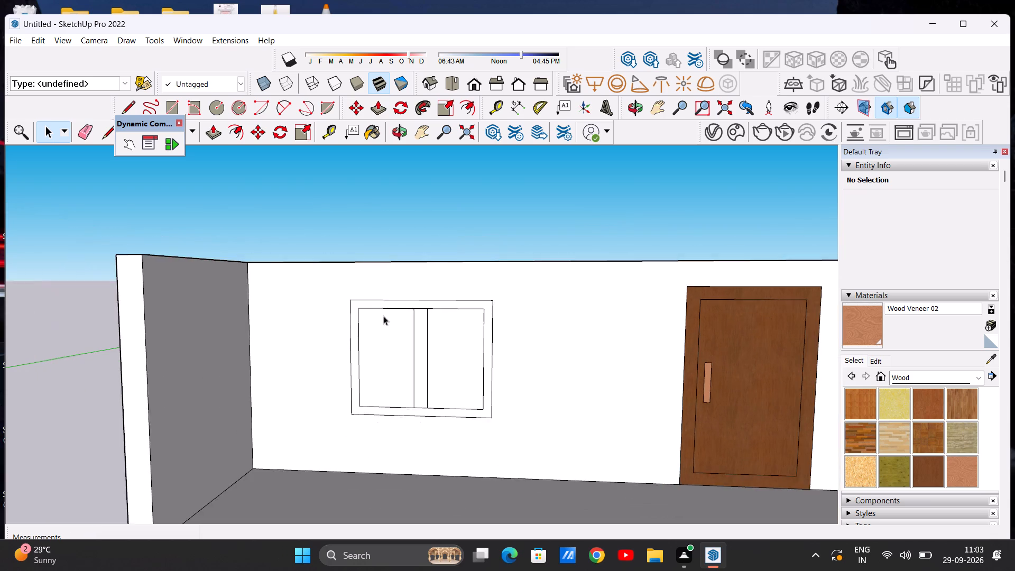
scroll(383, 316, down, 3)
scroll(457, 303, up, 4)
middle_drag(399, 388, 412, 392)
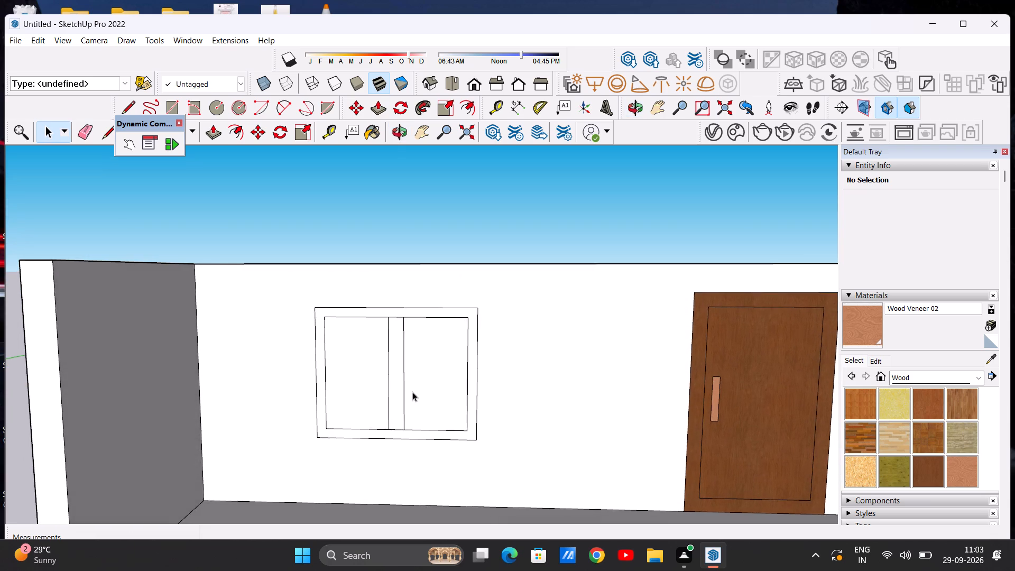
scroll(407, 362, down, 3)
scroll(416, 356, up, 4)
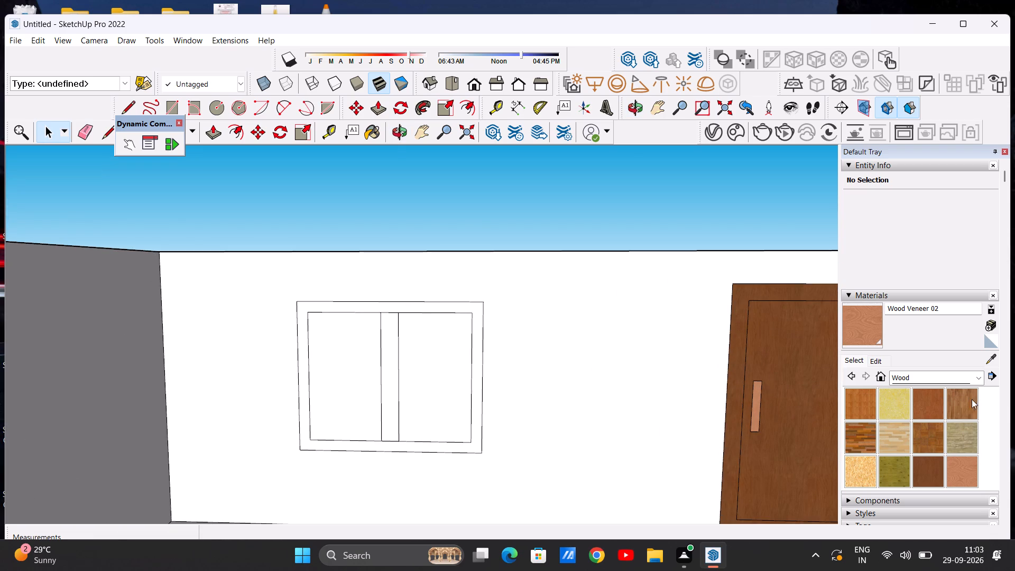
click(858, 400)
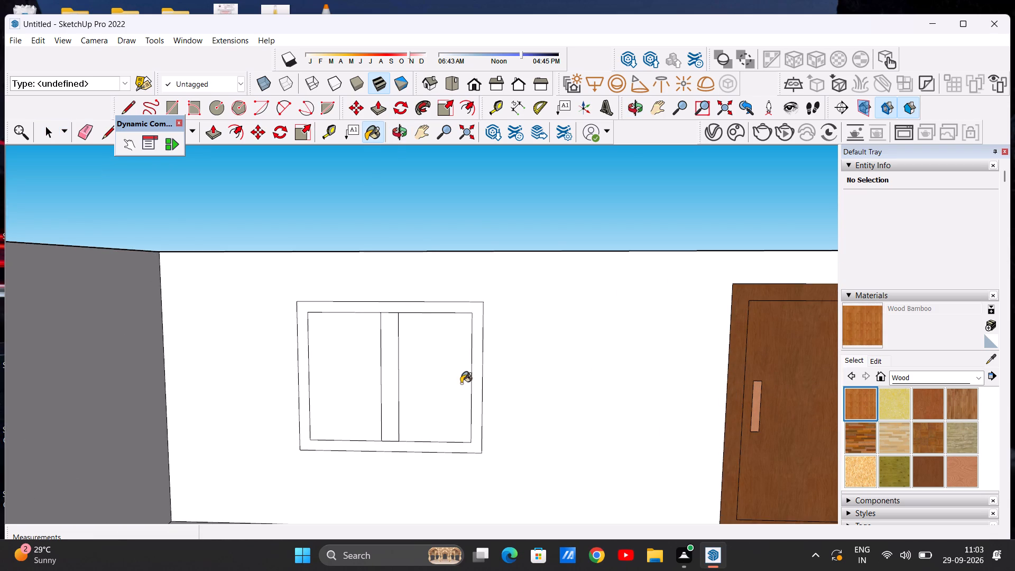
scroll(472, 364, up, 4)
click(480, 360)
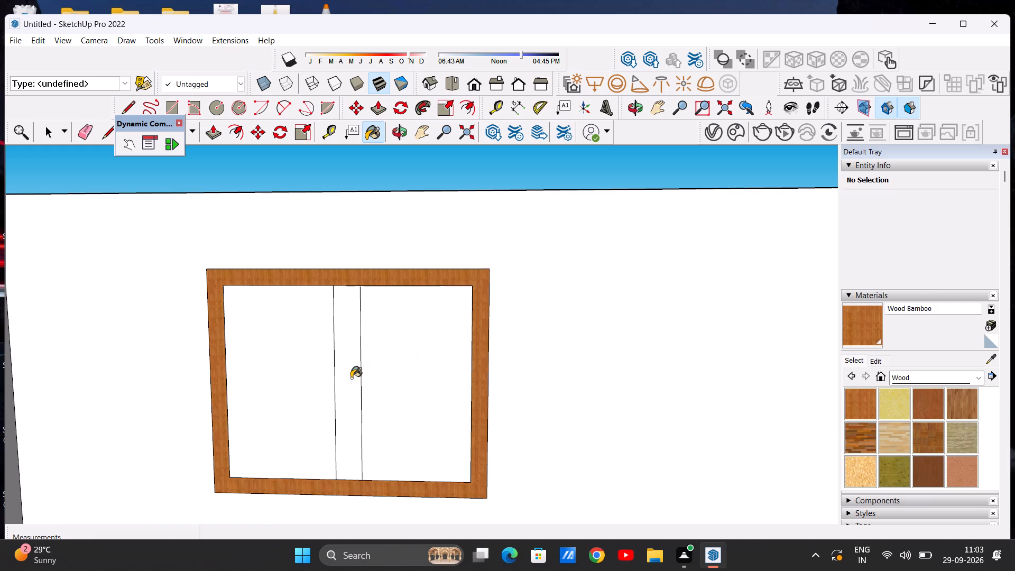
click(347, 379)
key(space)
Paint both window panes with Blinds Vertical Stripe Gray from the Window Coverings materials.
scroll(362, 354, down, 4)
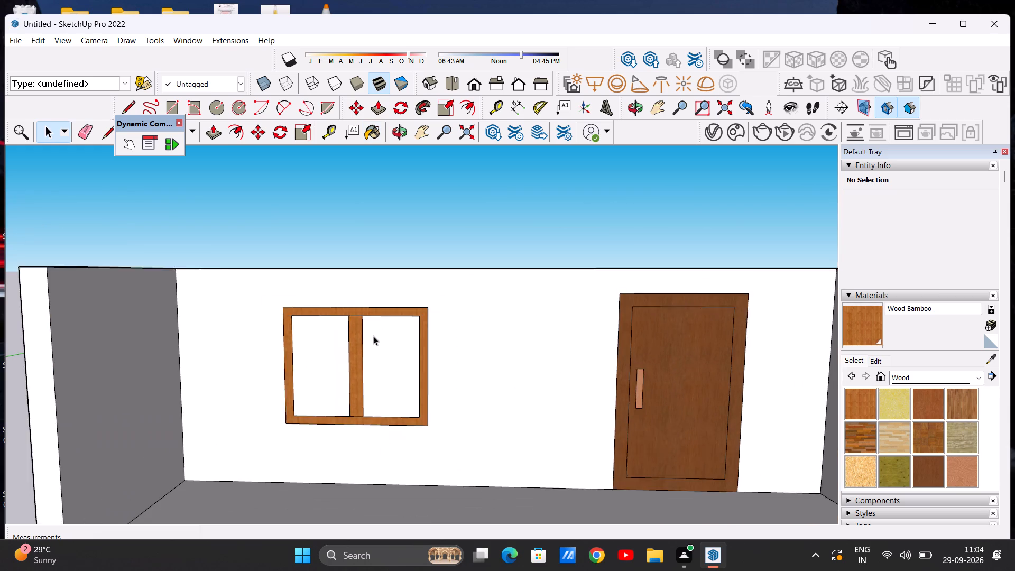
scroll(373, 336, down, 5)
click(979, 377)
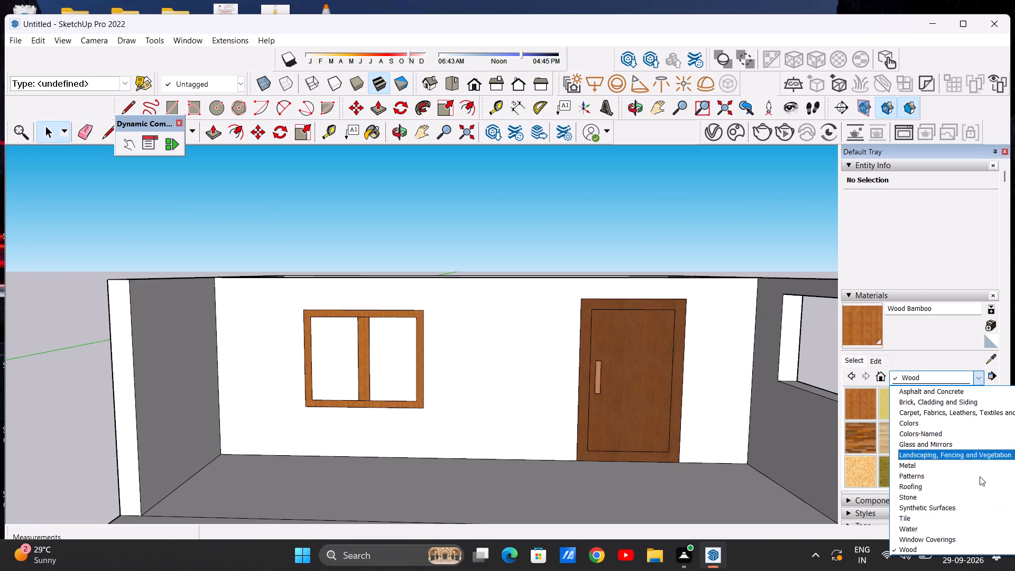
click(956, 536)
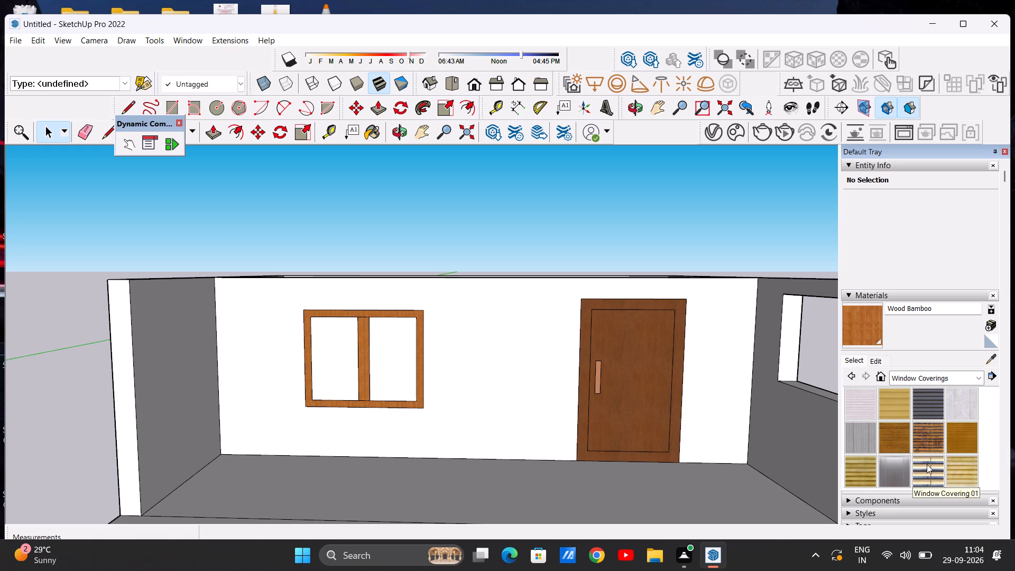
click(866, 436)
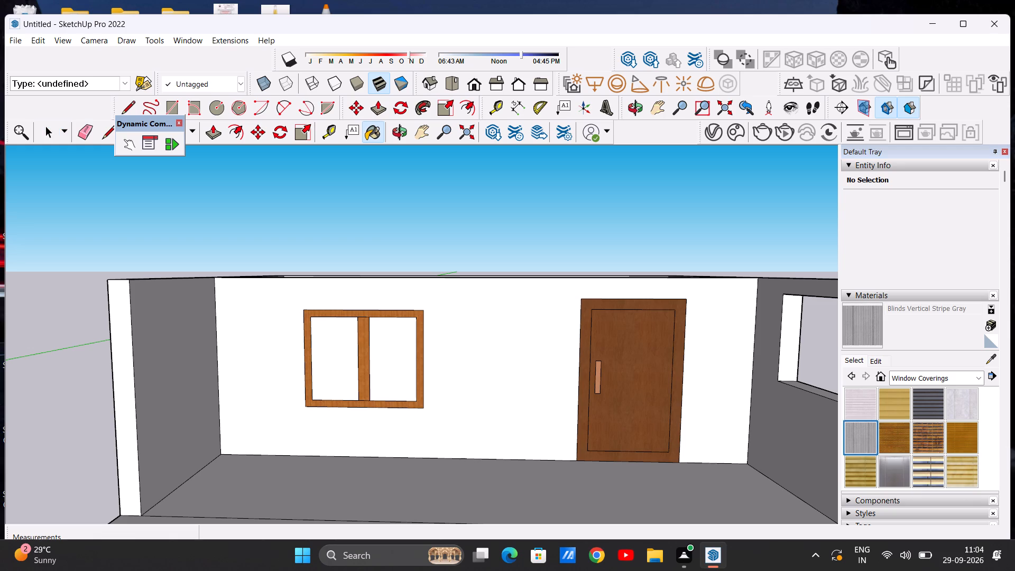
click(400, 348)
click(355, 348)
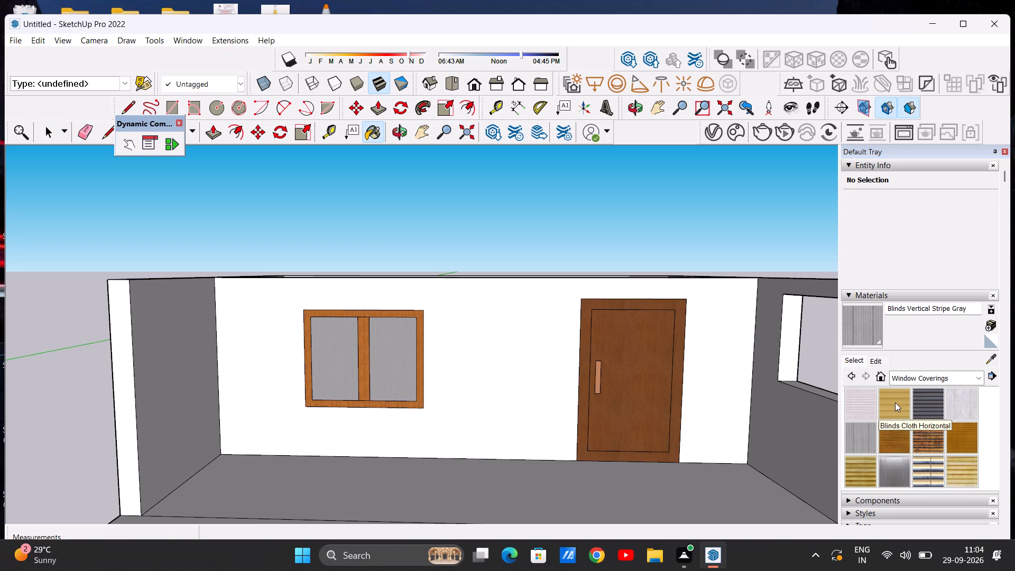
Paint both window panes with the Window Covering 02 material.
click(958, 460)
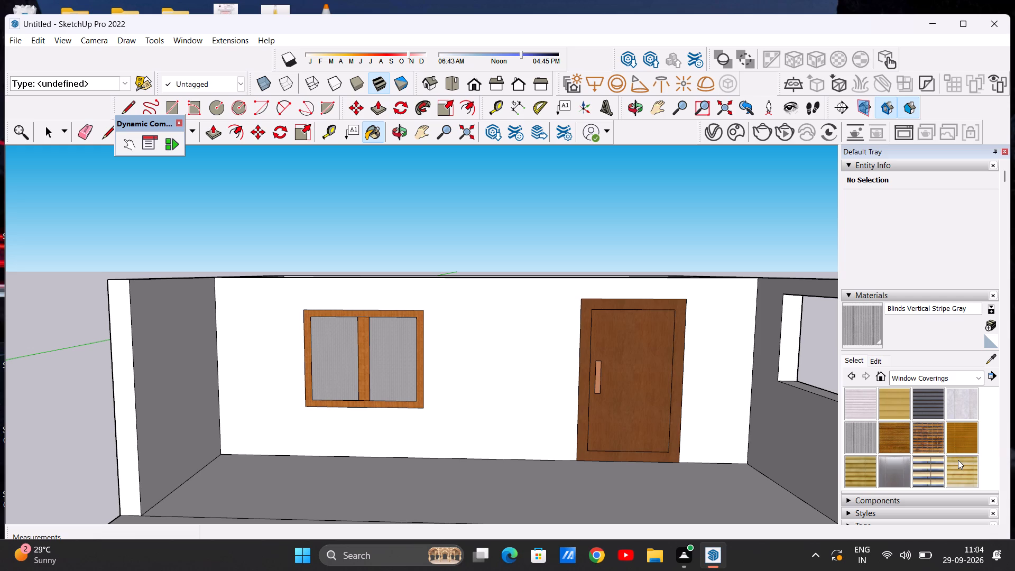
click(405, 354)
click(342, 356)
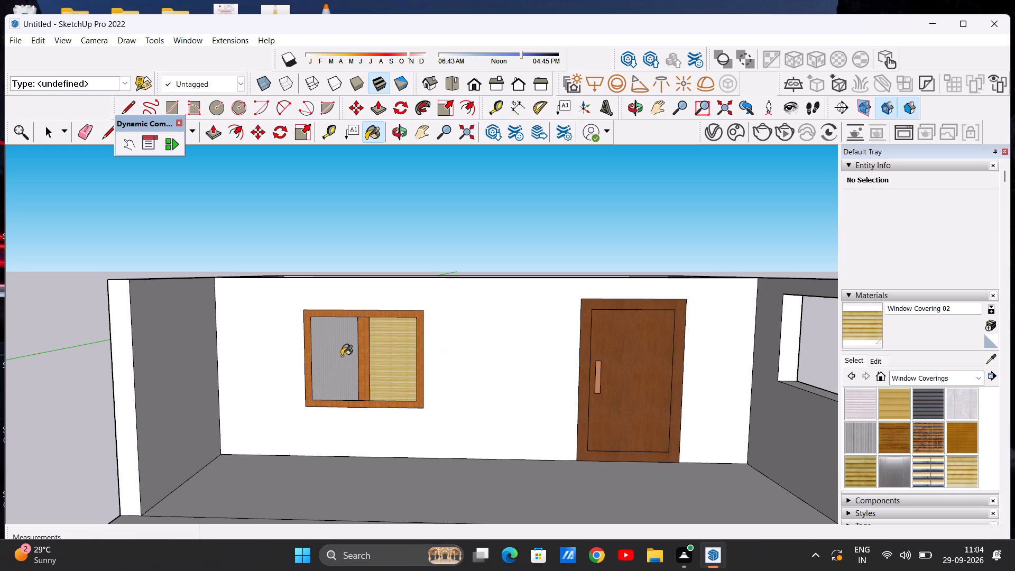
scroll(391, 379, up, 11)
key(space)
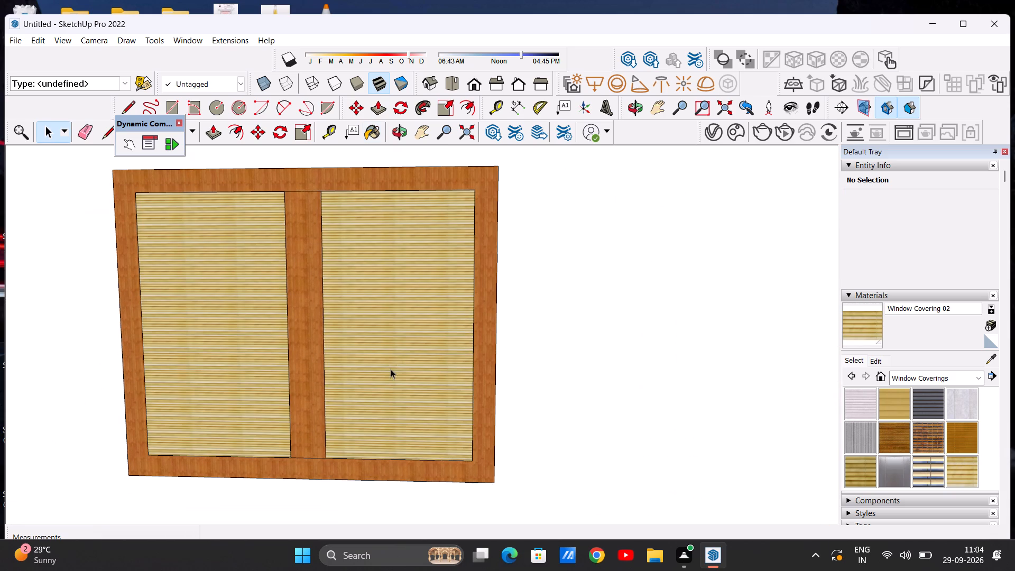
Examine the painted window and the door from both sides of the partition wall.
scroll(407, 335, down, 5)
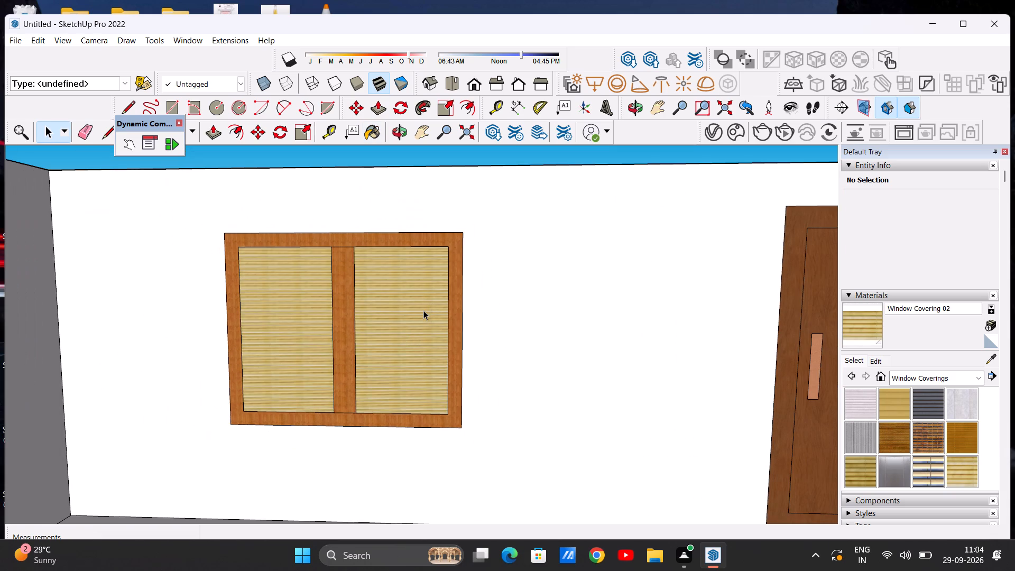
scroll(423, 314, down, 4)
scroll(392, 280, down, 2)
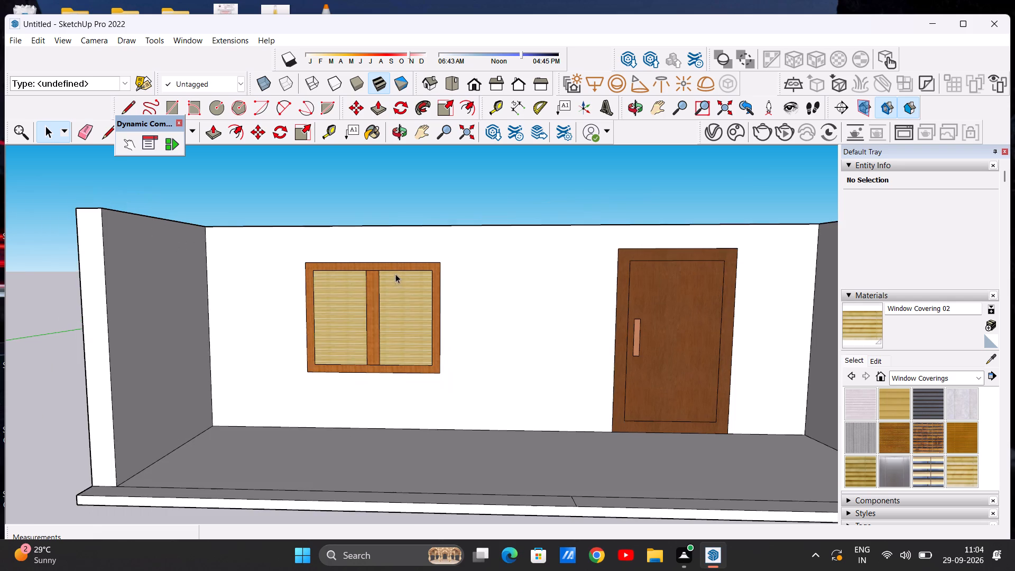
scroll(348, 294, up, 4)
middle_drag(349, 288, 401, 296)
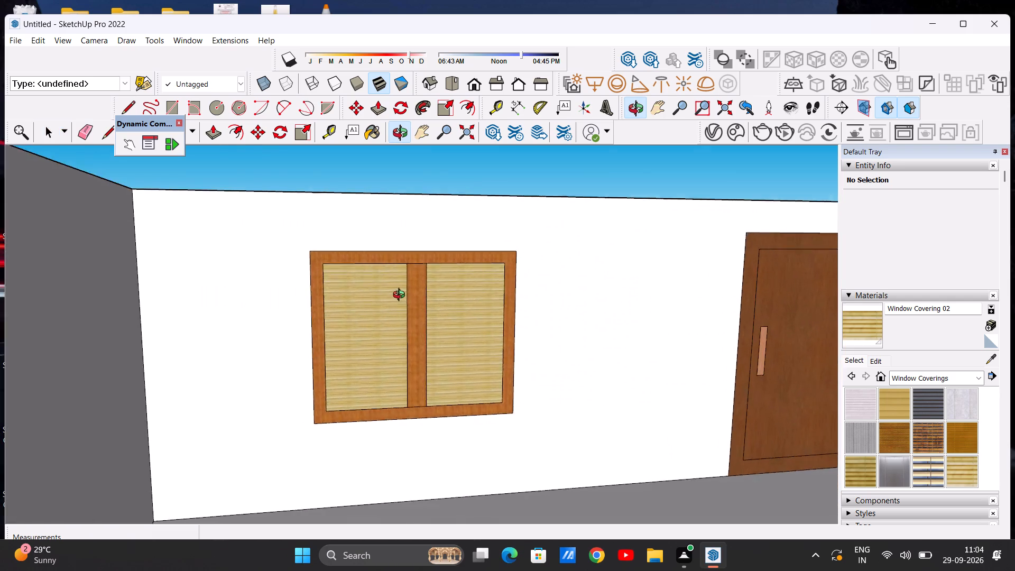
middle_drag(401, 296, 287, 367)
scroll(681, 242, up, 1)
middle_drag(488, 261, 210, 261)
scroll(252, 240, down, 1)
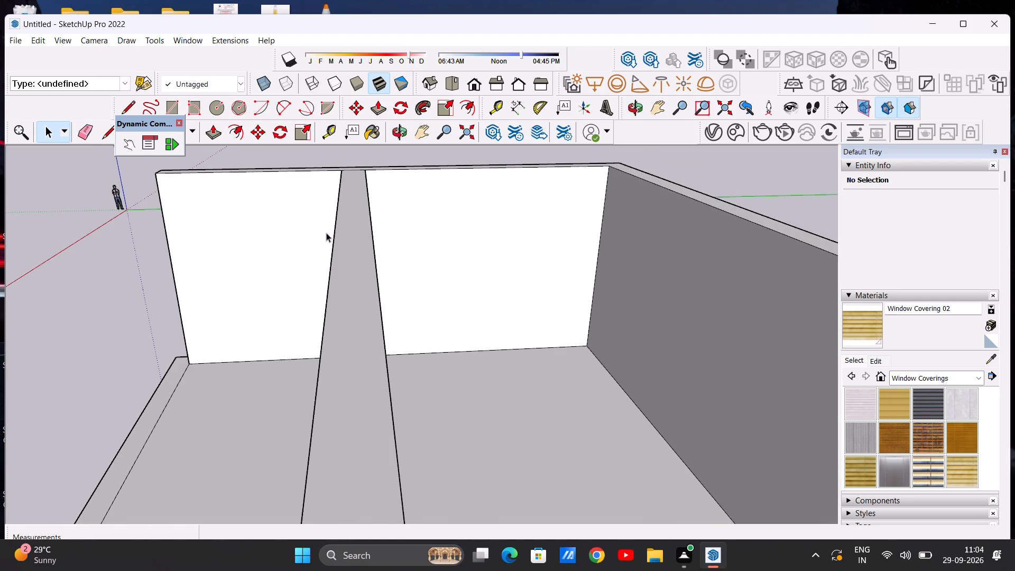
middle_drag(487, 285, 319, 293)
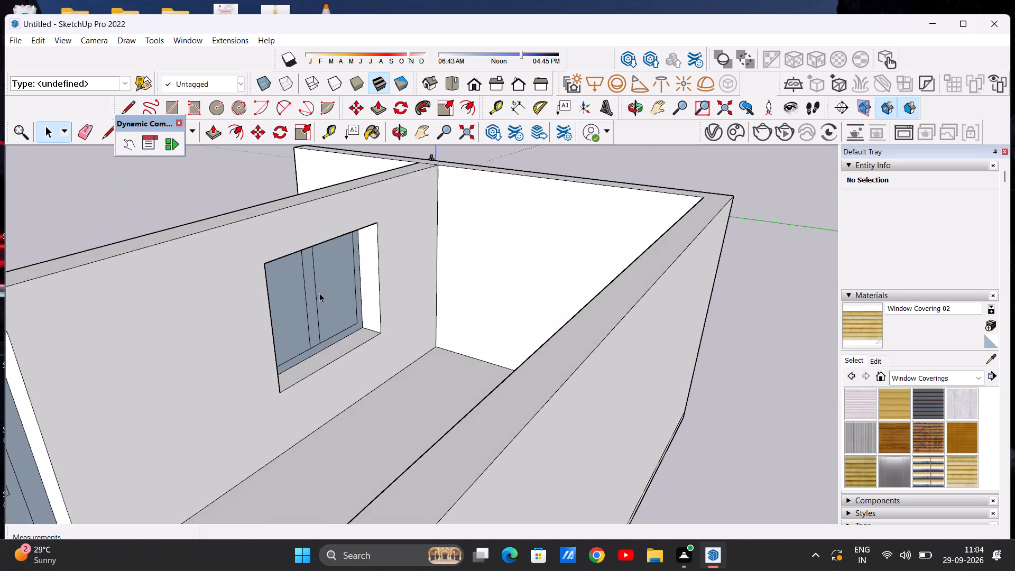
scroll(405, 279, down, 5)
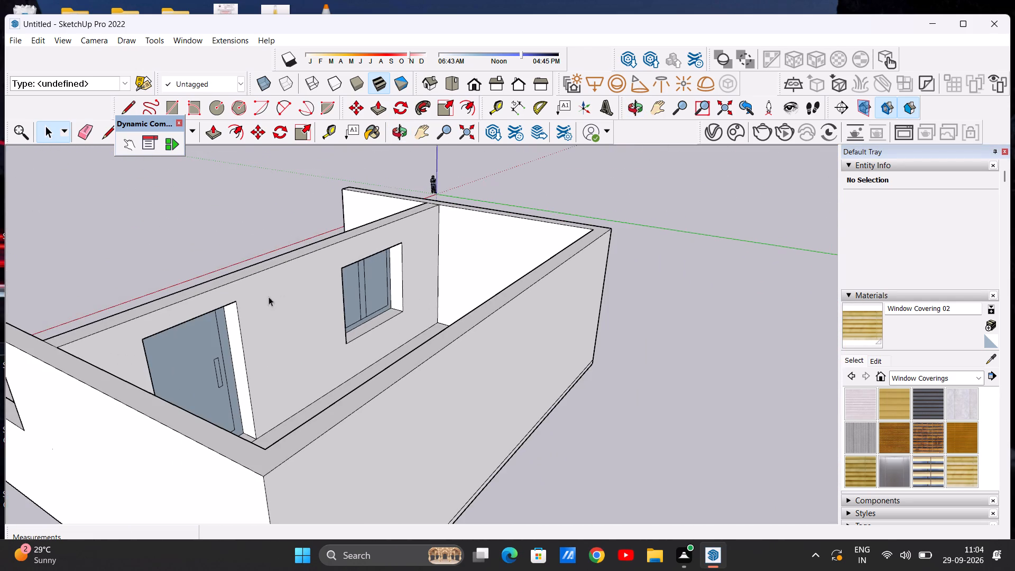
scroll(270, 335, up, 5)
middle_drag(249, 390, 677, 375)
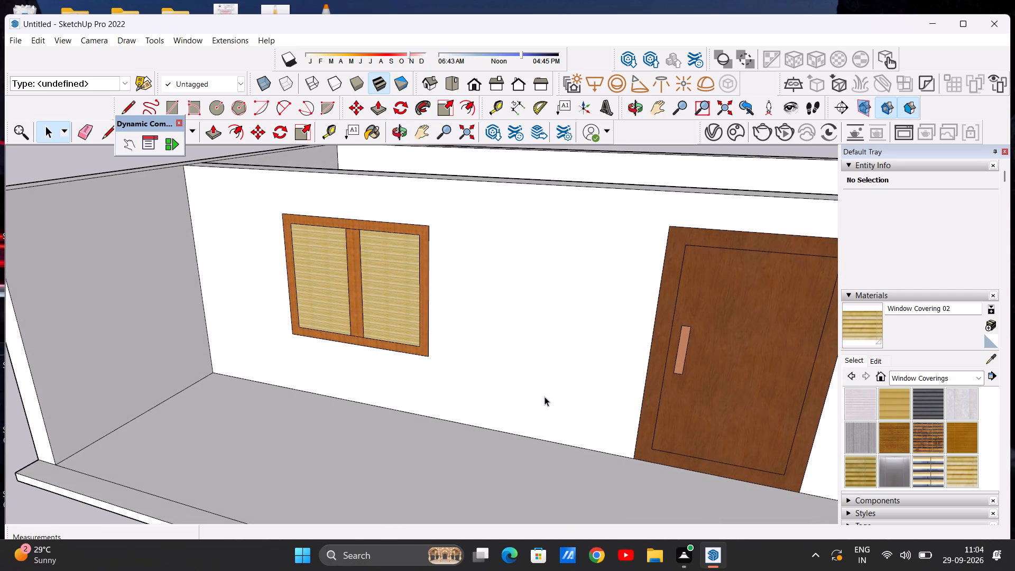
scroll(552, 383, up, 1)
scroll(557, 356, down, 6)
middle_drag(619, 362, 638, 339)
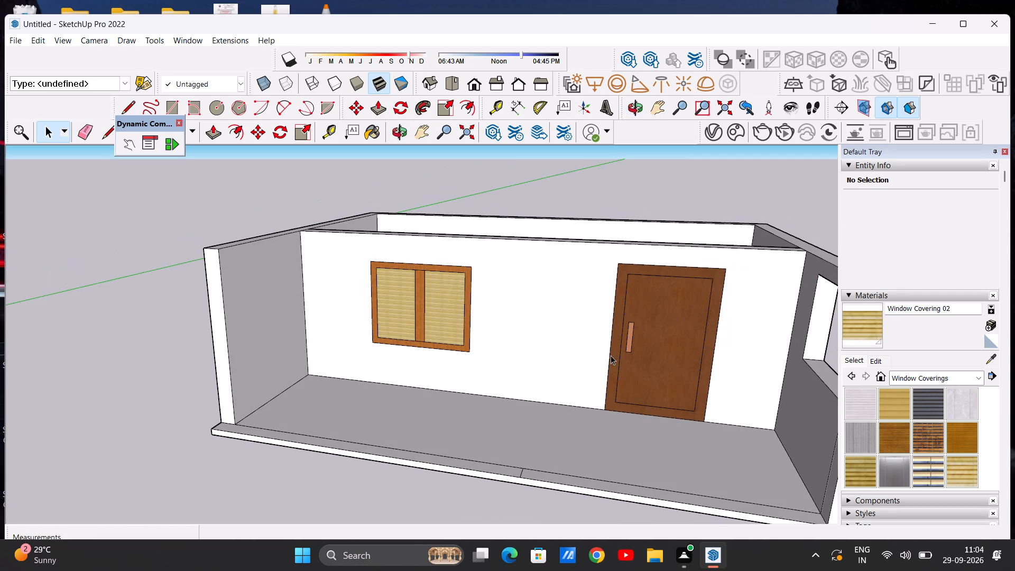
Switch to the standard front view and examine the whole room model, including the side wall with its opening.
click(470, 79)
scroll(491, 240, down, 7)
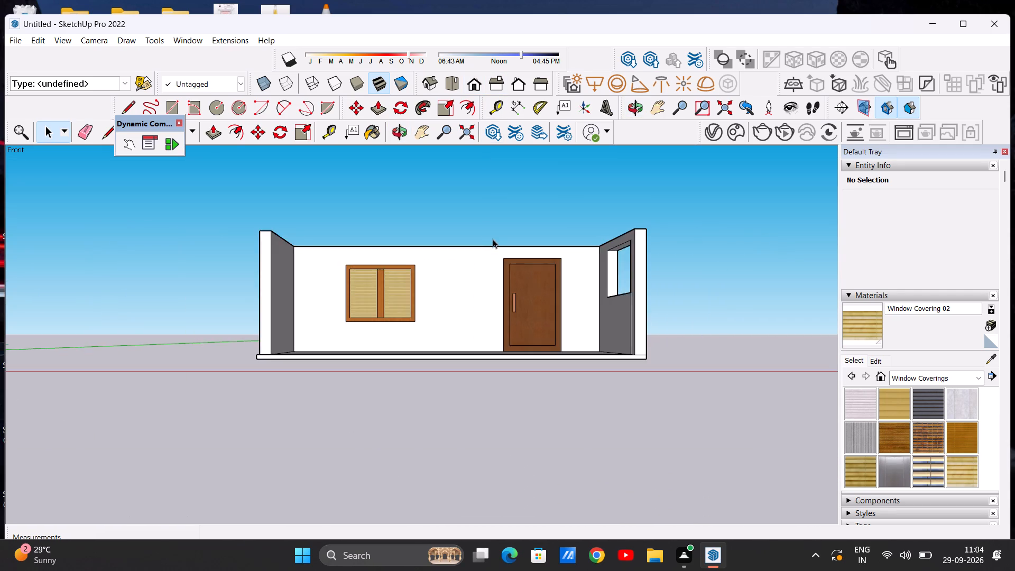
scroll(493, 239, down, 3)
scroll(496, 252, up, 8)
scroll(445, 362, down, 4)
middle_drag(435, 364, 444, 444)
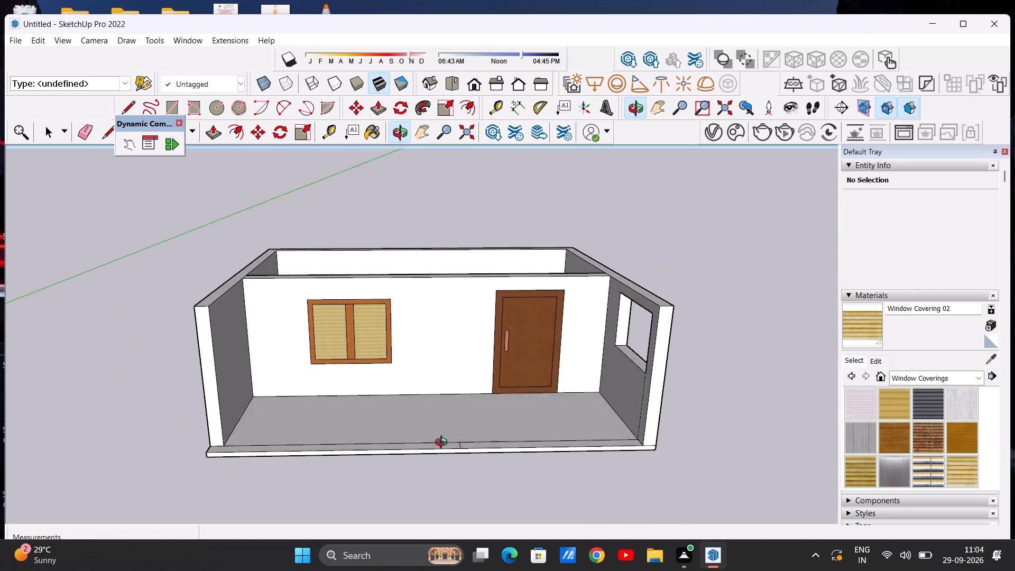
middle_drag(444, 444, 444, 467)
middle_drag(158, 474, 146, 493)
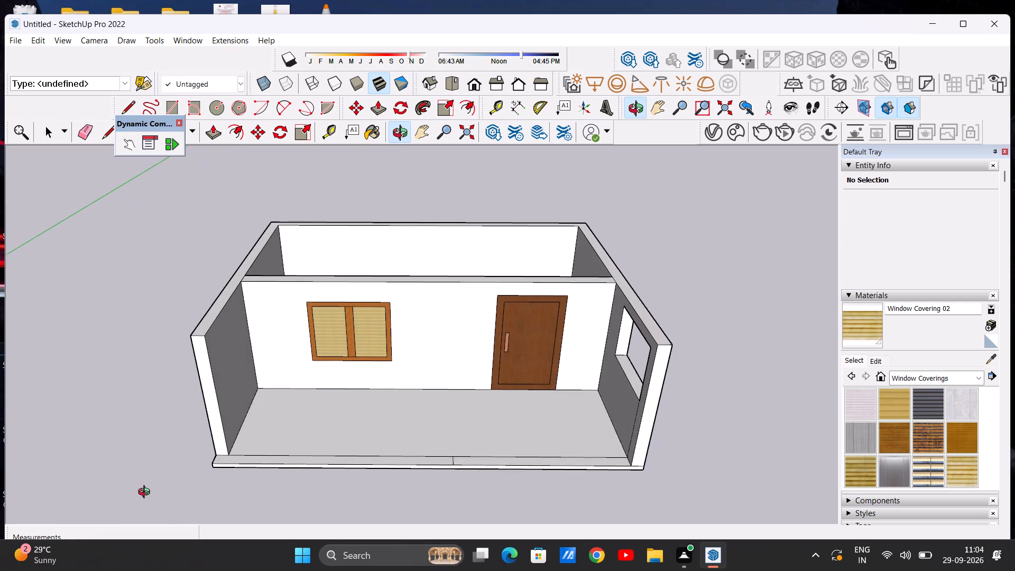
middle_drag(146, 493, 70, 430)
middle_drag(656, 426, 439, 390)
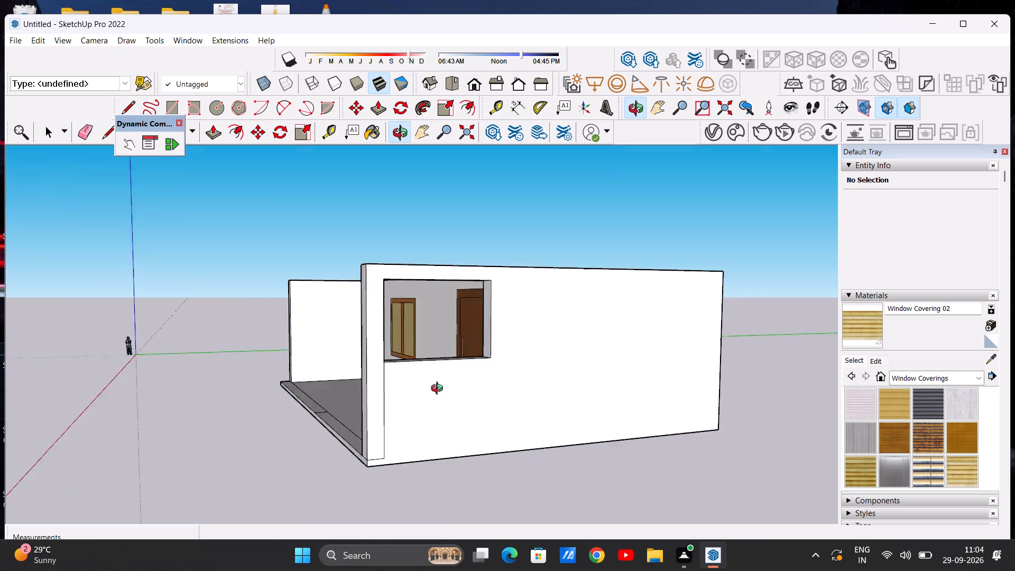
middle_drag(439, 390, 489, 411)
scroll(458, 424, up, 2)
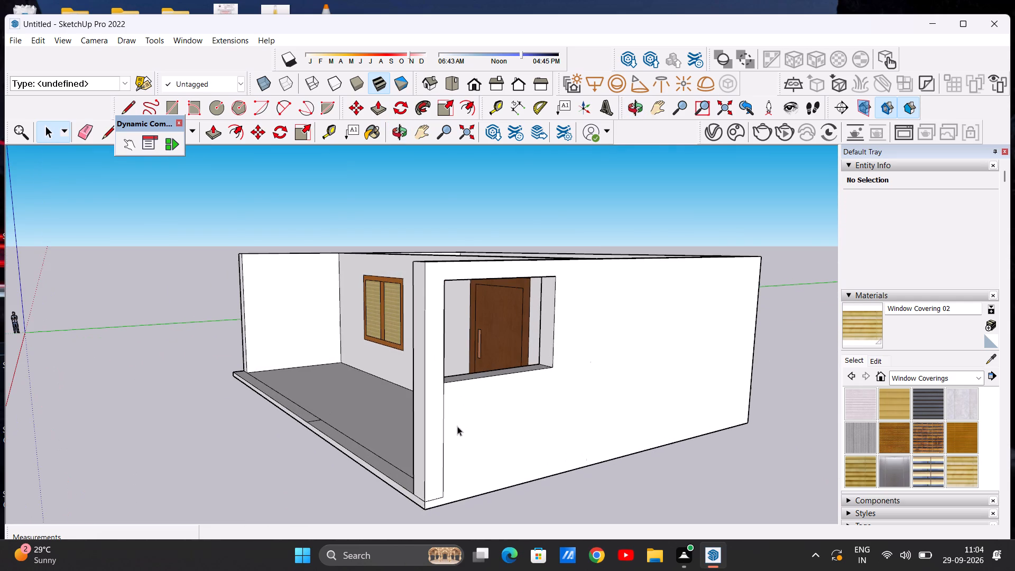
scroll(514, 411, down, 3)
middle_drag(299, 425, 636, 430)
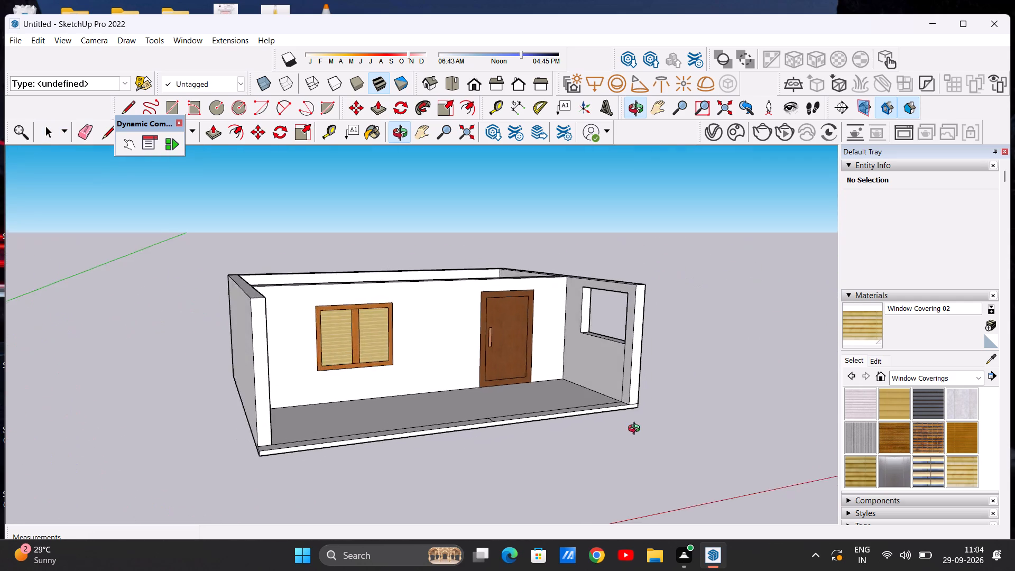
middle_drag(636, 430, 616, 426)
middle_drag(611, 426, 550, 444)
middle_drag(550, 444, 542, 466)
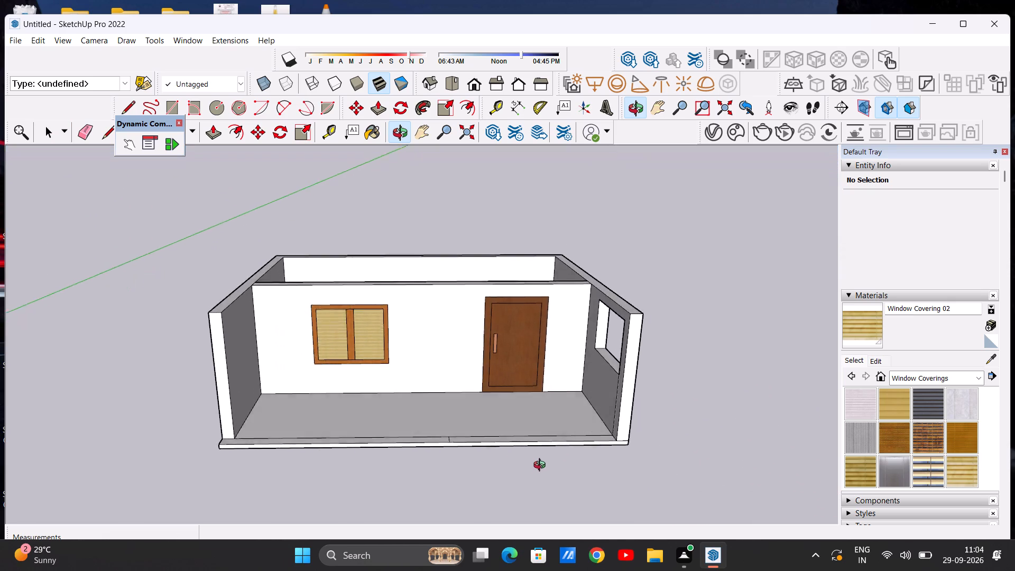
middle_drag(542, 466, 528, 446)
scroll(410, 348, up, 5)
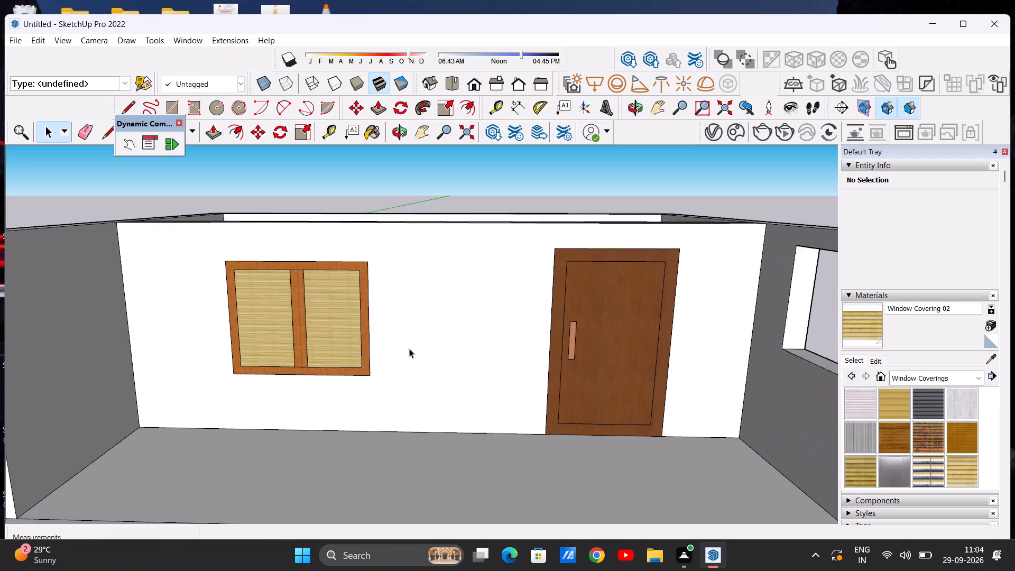
scroll(409, 348, up, 2)
scroll(449, 344, down, 6)
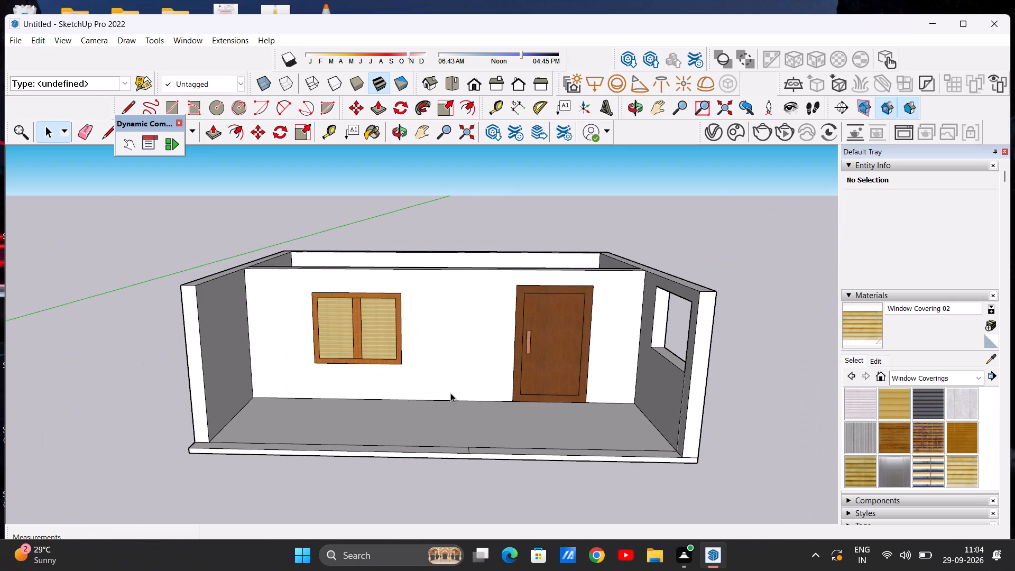
Copy the rear room's floor face straight up about 21' 10" to the top inner corner of the walls.
middle_drag(450, 395, 436, 498)
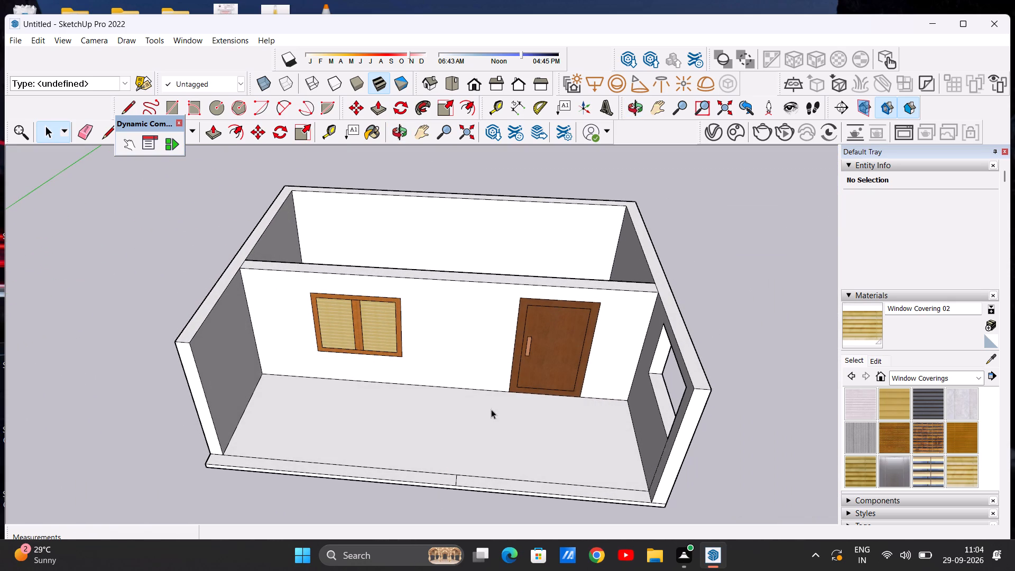
middle_drag(566, 282, 381, 298)
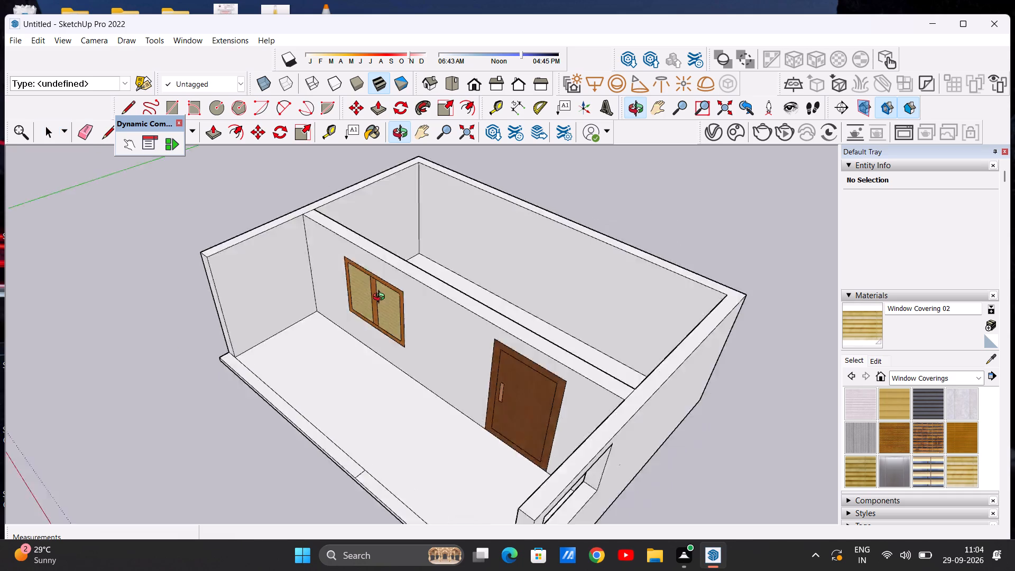
middle_drag(381, 298, 275, 301)
double_click(534, 328)
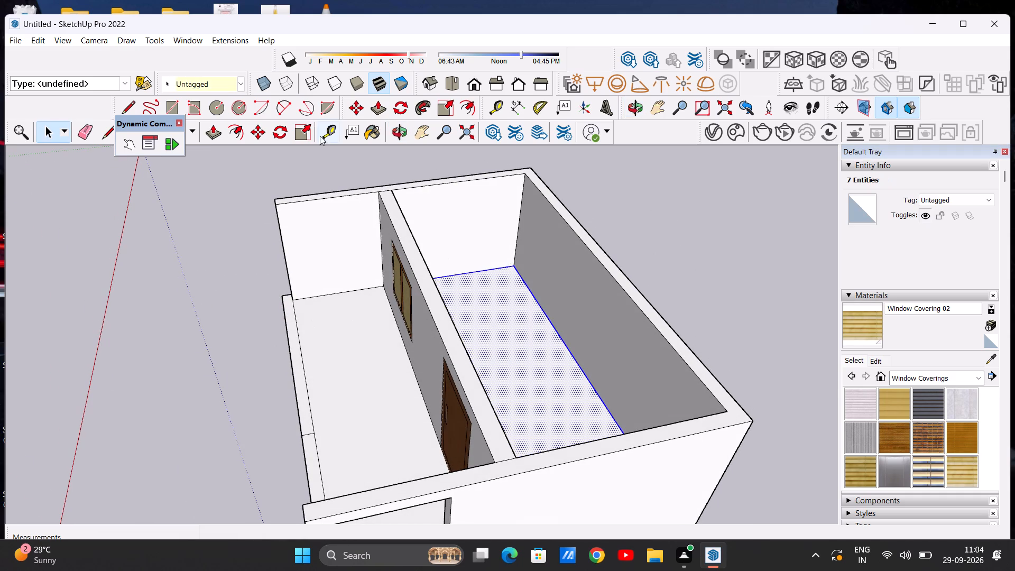
click(259, 131)
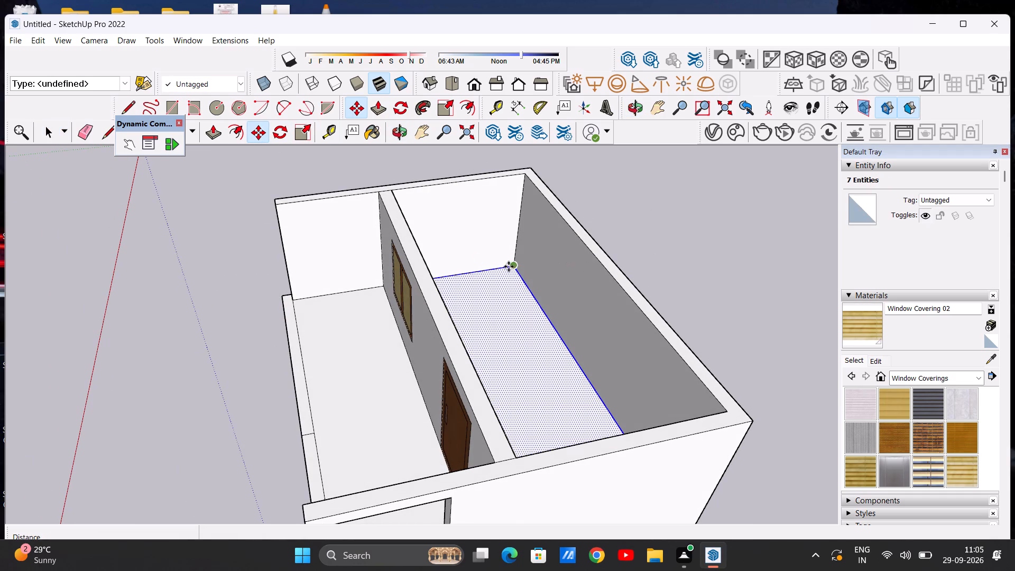
click(513, 264)
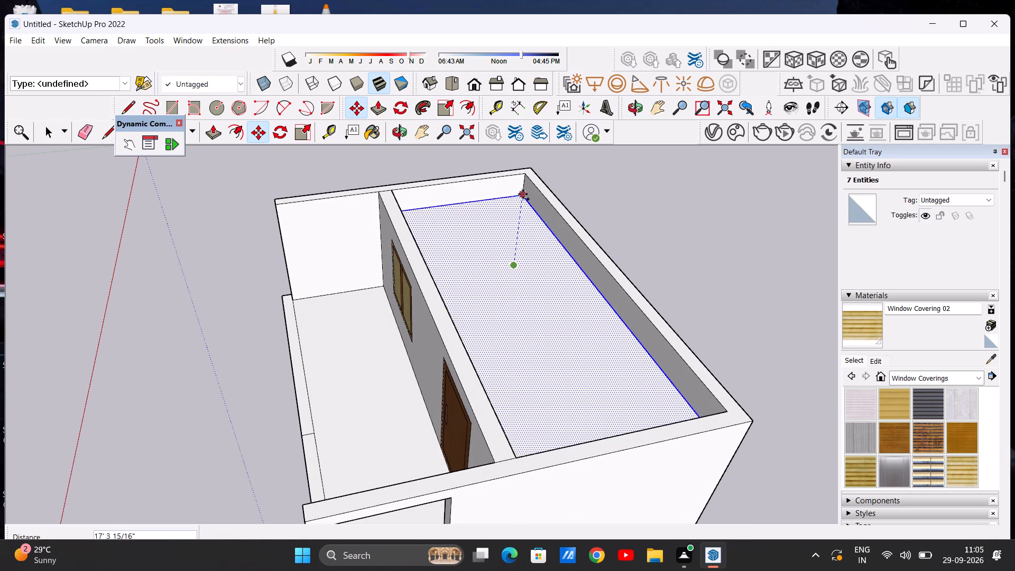
click(523, 181)
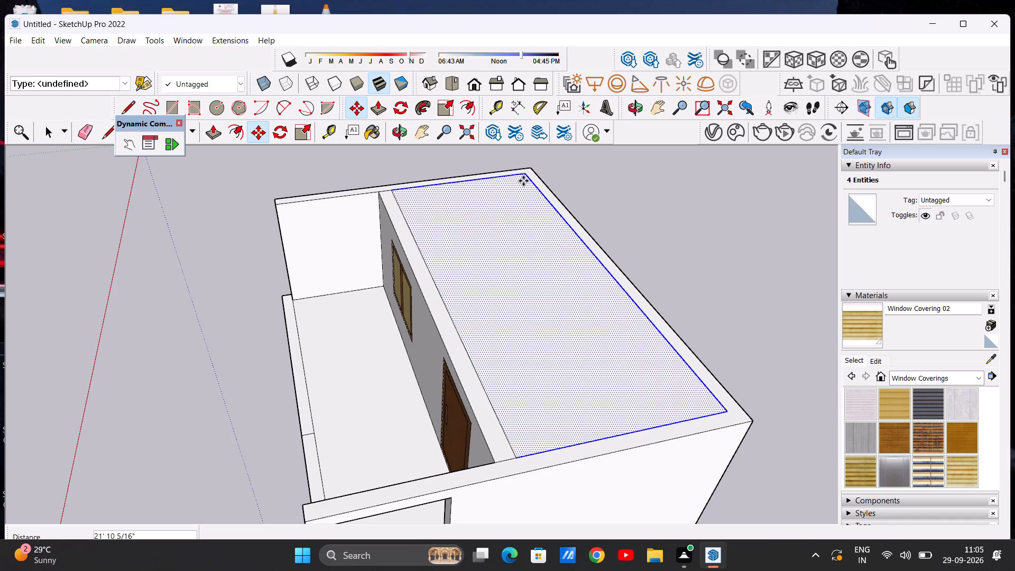
key(space)
Copy the front room's floor face straight up about 21' 10" to the partition wall's top corner.
scroll(569, 250, down, 5)
scroll(420, 300, up, 3)
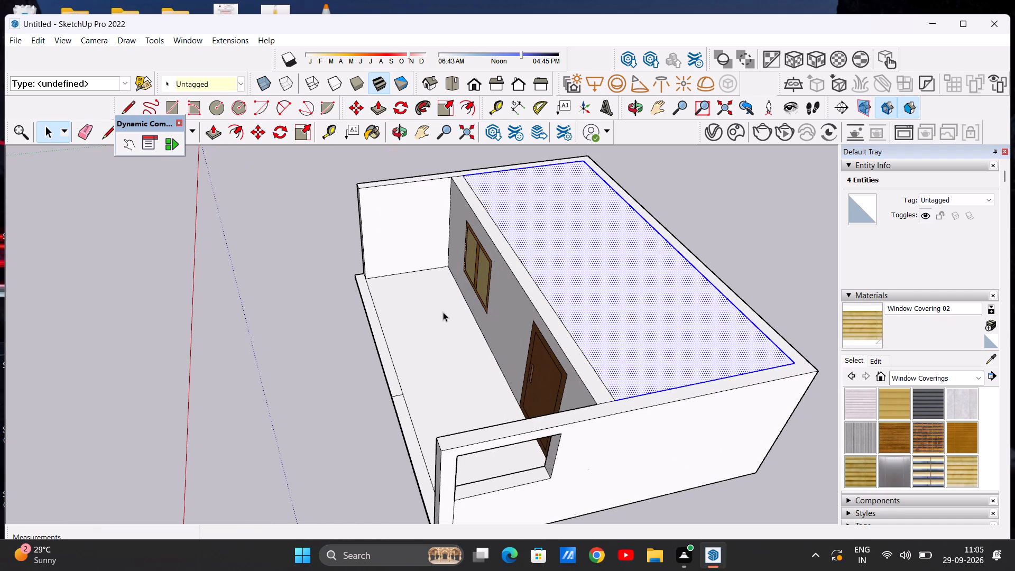
double_click(443, 312)
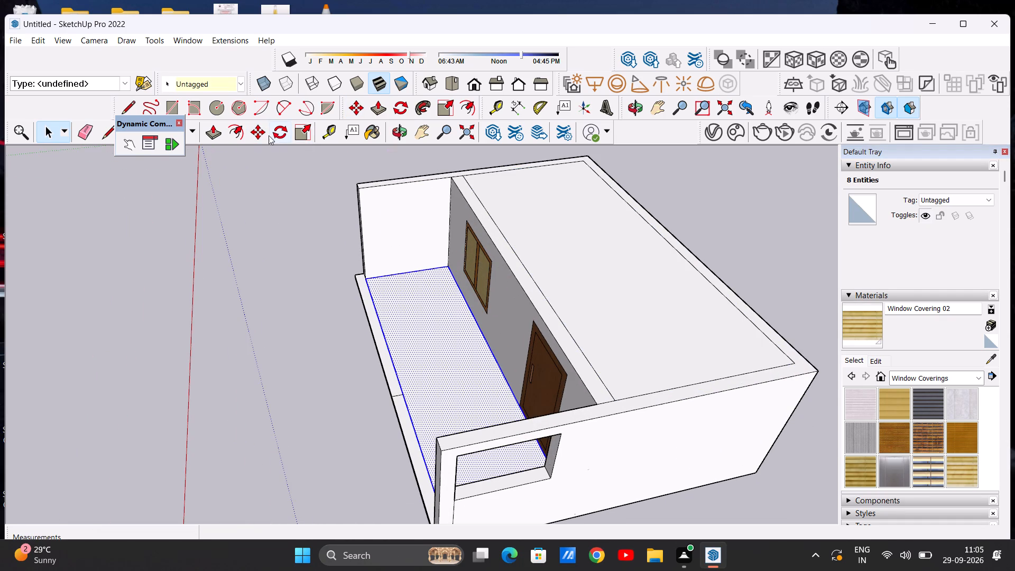
click(264, 136)
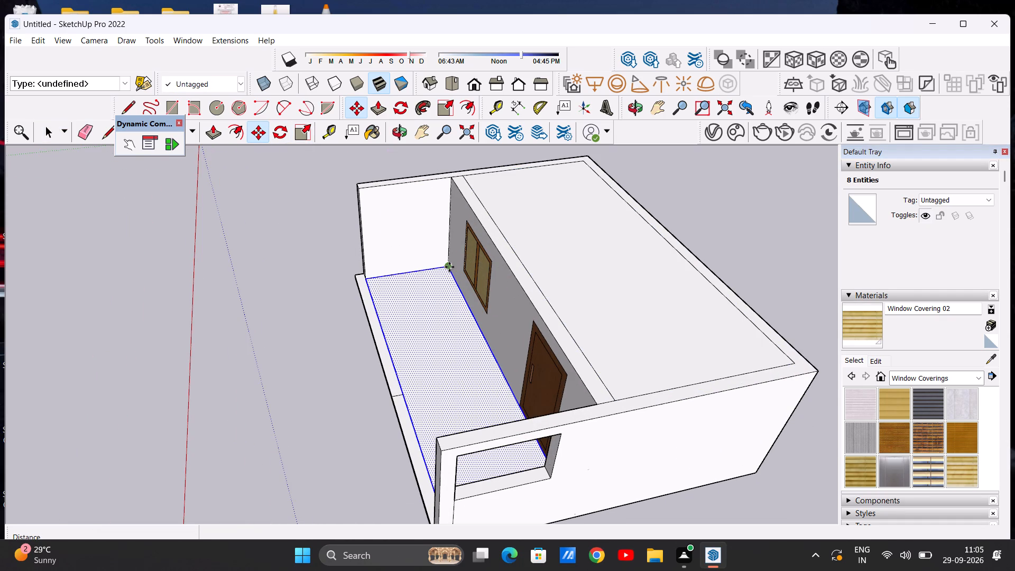
click(449, 267)
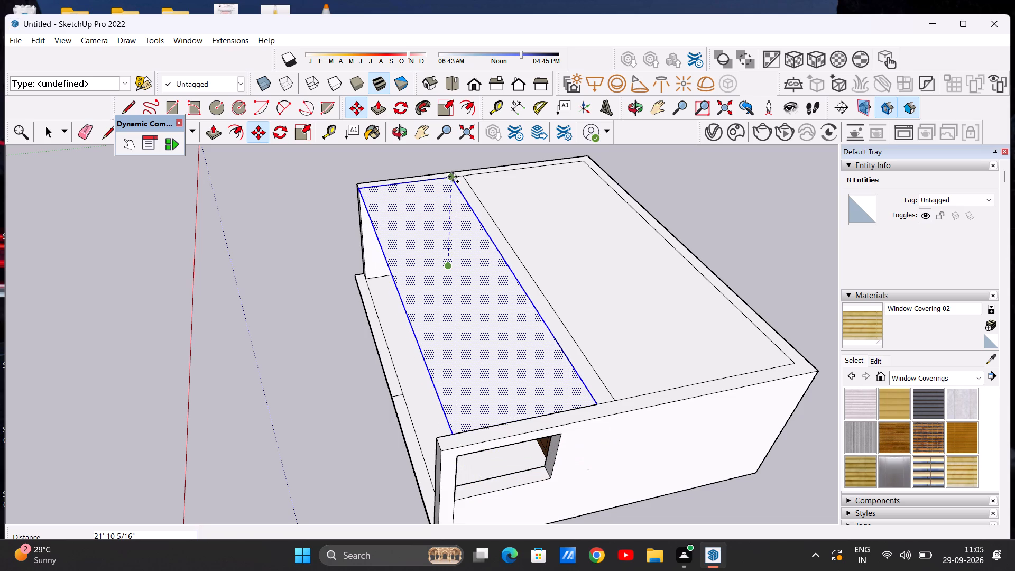
click(453, 179)
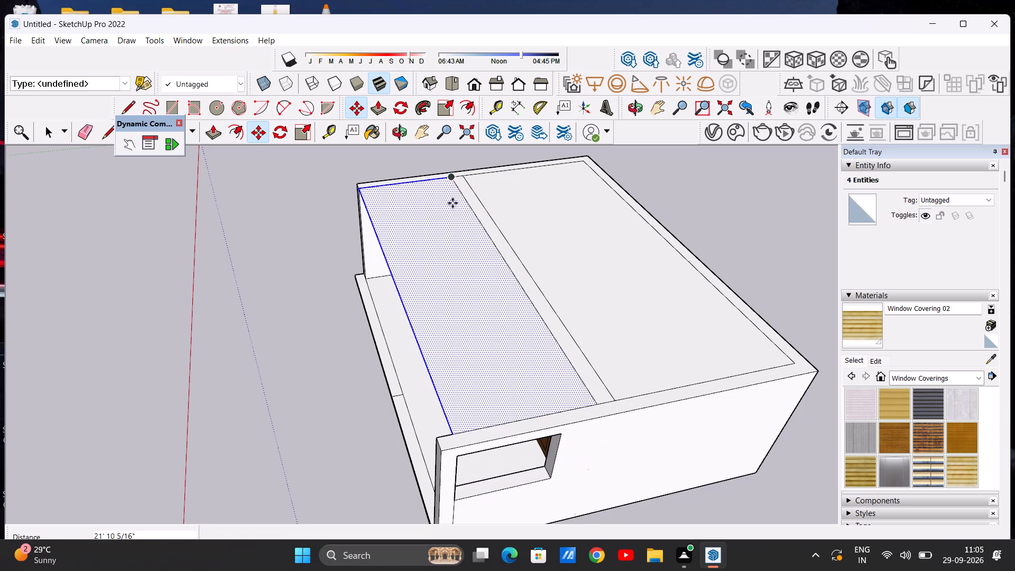
key(space)
Examine the covered rooms from above, from the open front and from the side.
scroll(516, 244, down, 1)
click(345, 326)
middle_drag(497, 276, 449, 291)
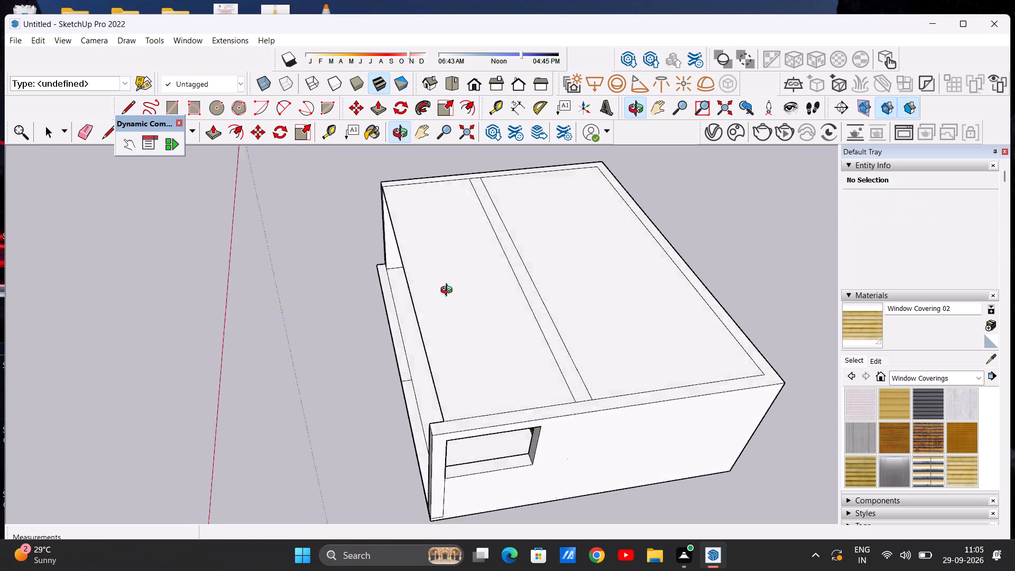
middle_drag(449, 291, 653, 209)
middle_drag(385, 297, 433, 288)
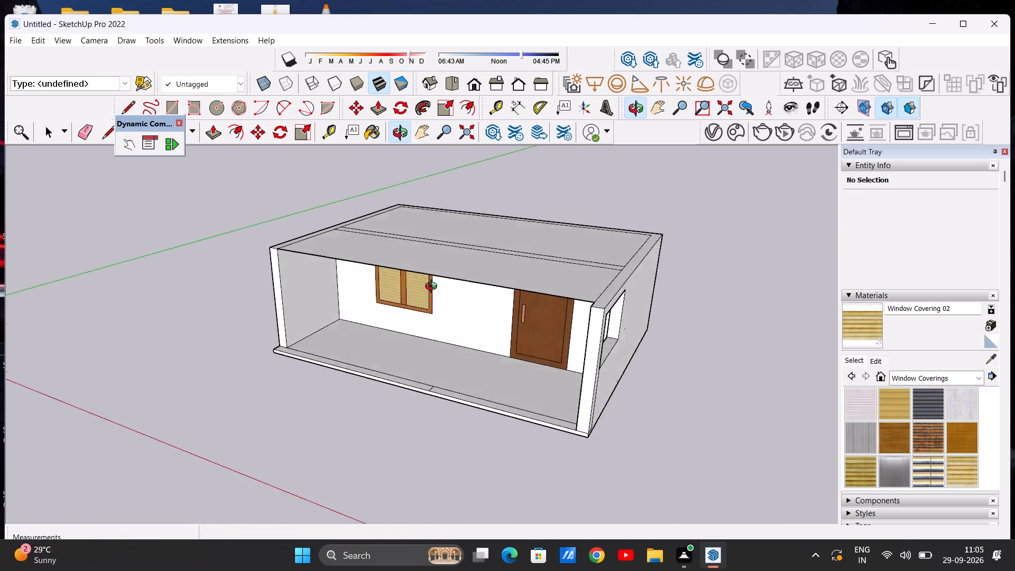
middle_drag(433, 288, 499, 202)
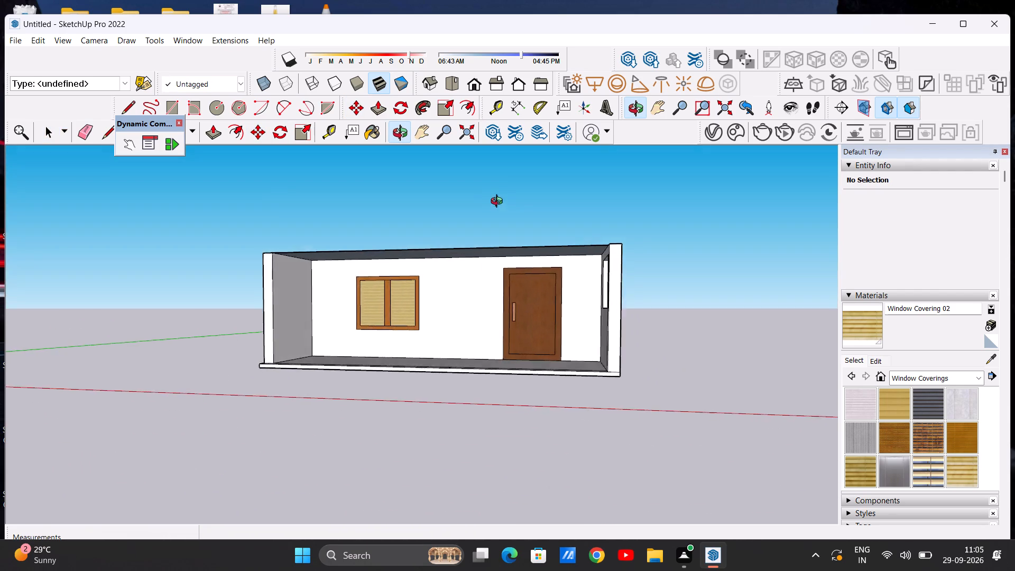
middle_drag(499, 202, 461, 400)
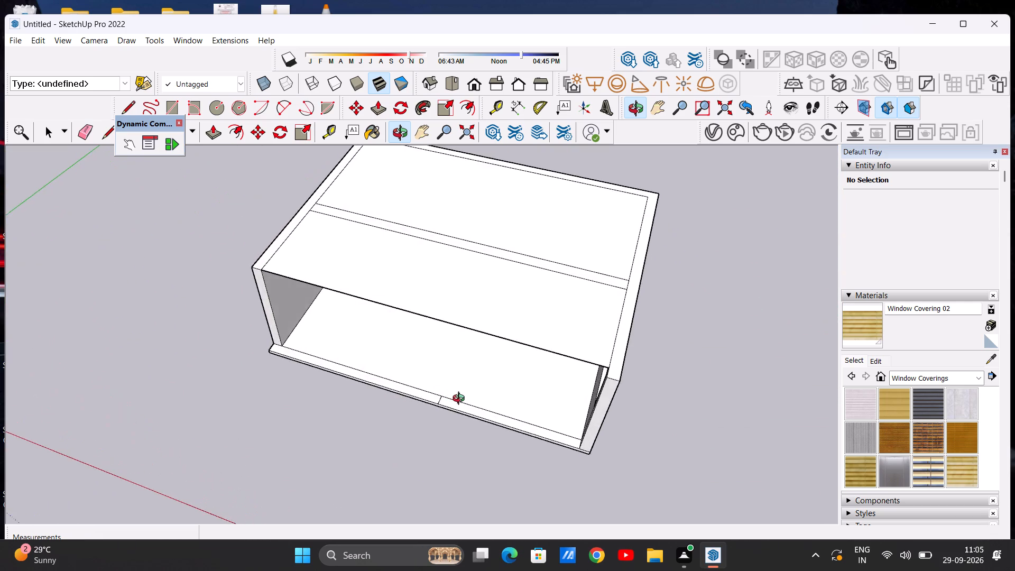
middle_drag(461, 400, 422, 409)
scroll(458, 327, up, 1)
scroll(443, 311, down, 3)
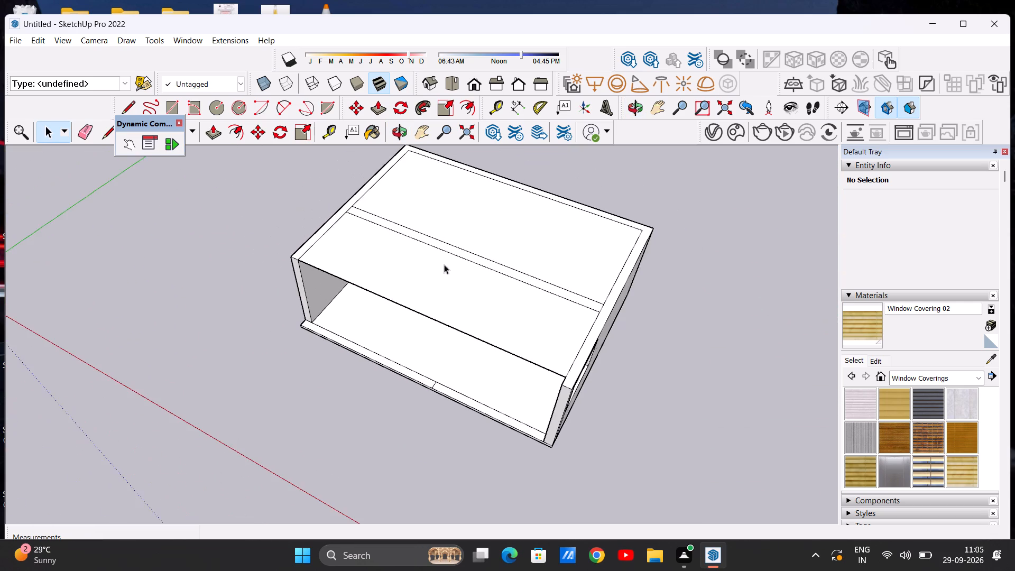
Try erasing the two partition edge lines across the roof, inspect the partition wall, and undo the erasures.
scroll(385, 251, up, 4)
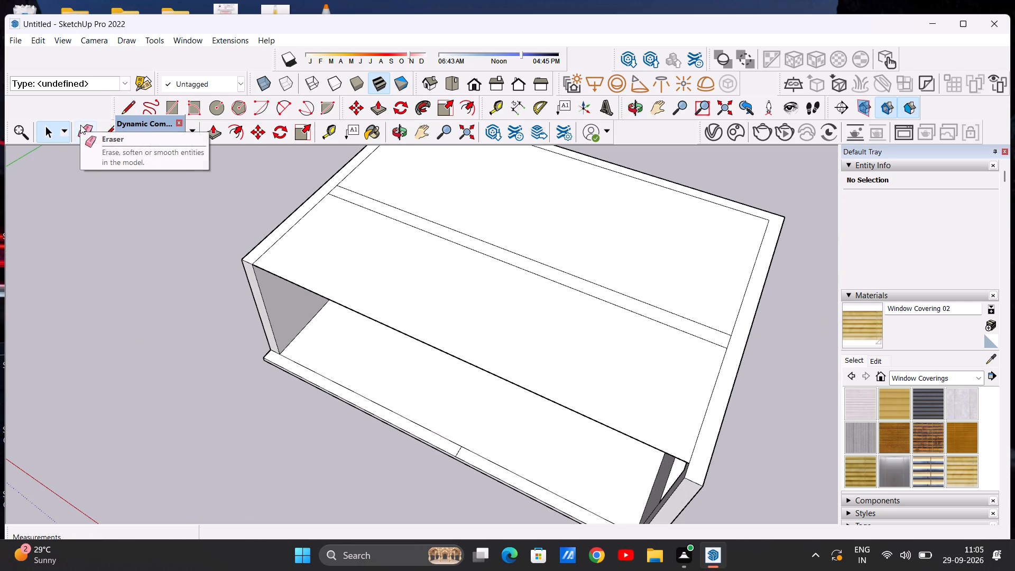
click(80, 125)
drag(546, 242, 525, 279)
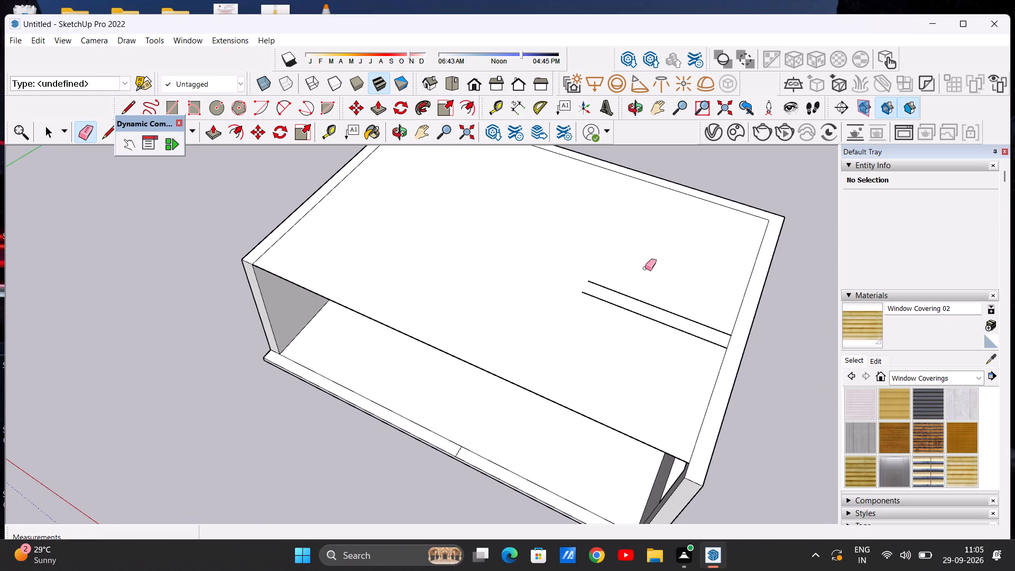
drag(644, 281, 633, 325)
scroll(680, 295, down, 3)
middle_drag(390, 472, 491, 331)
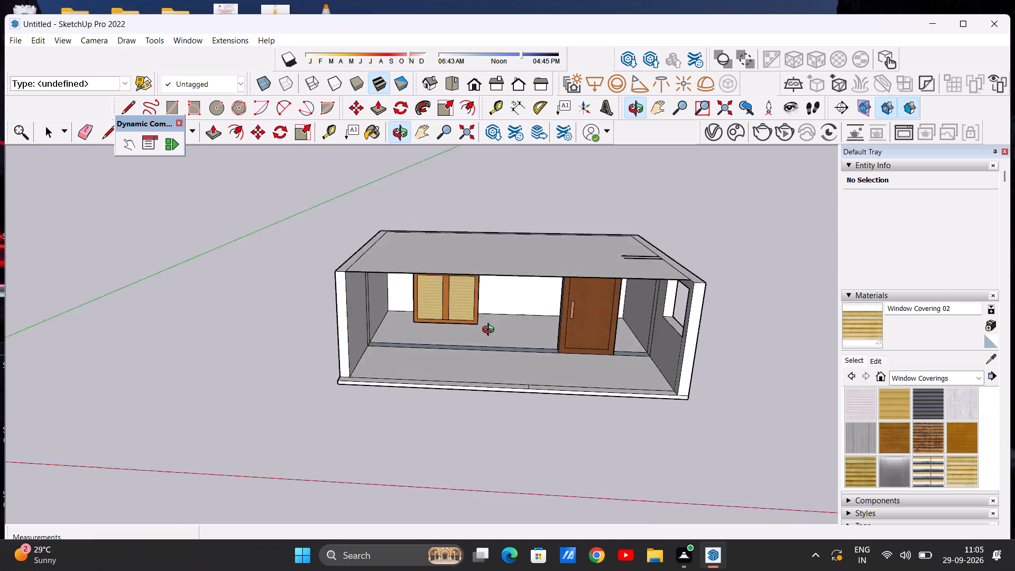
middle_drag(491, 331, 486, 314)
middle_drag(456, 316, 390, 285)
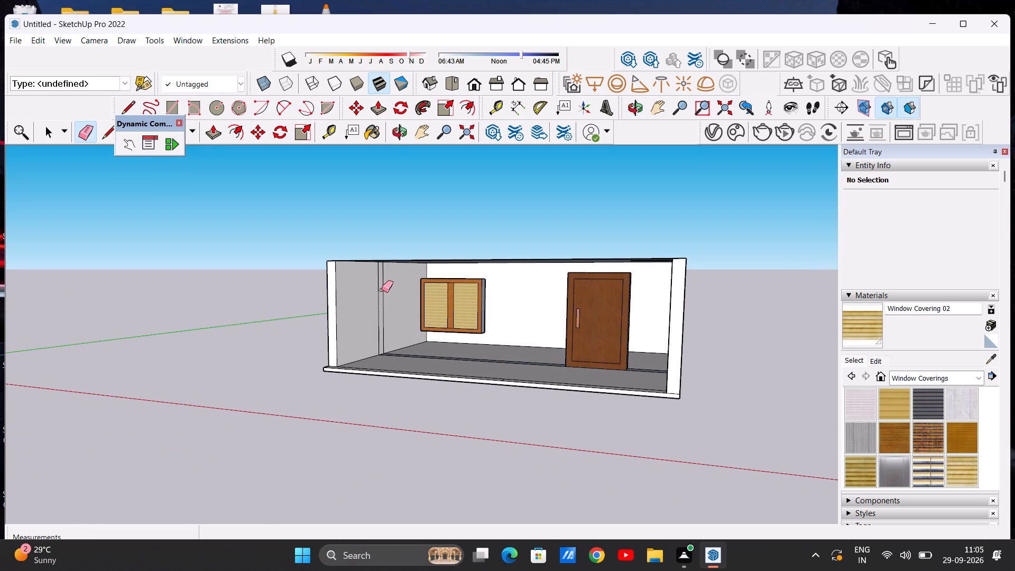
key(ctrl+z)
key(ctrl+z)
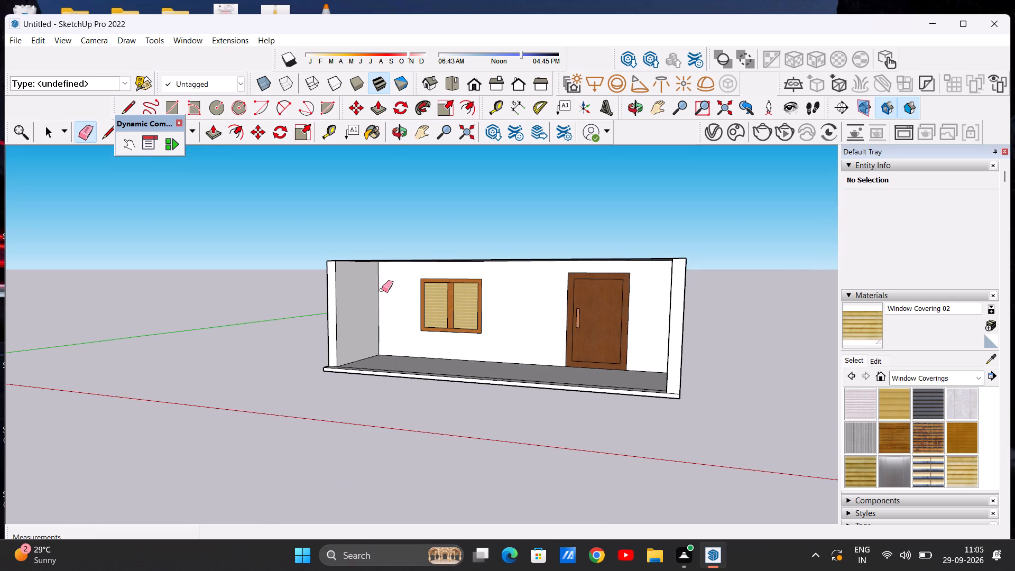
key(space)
Examine the roof faces, the partition strip between them and the whole room from above, the sides and below.
middle_drag(391, 308, 408, 392)
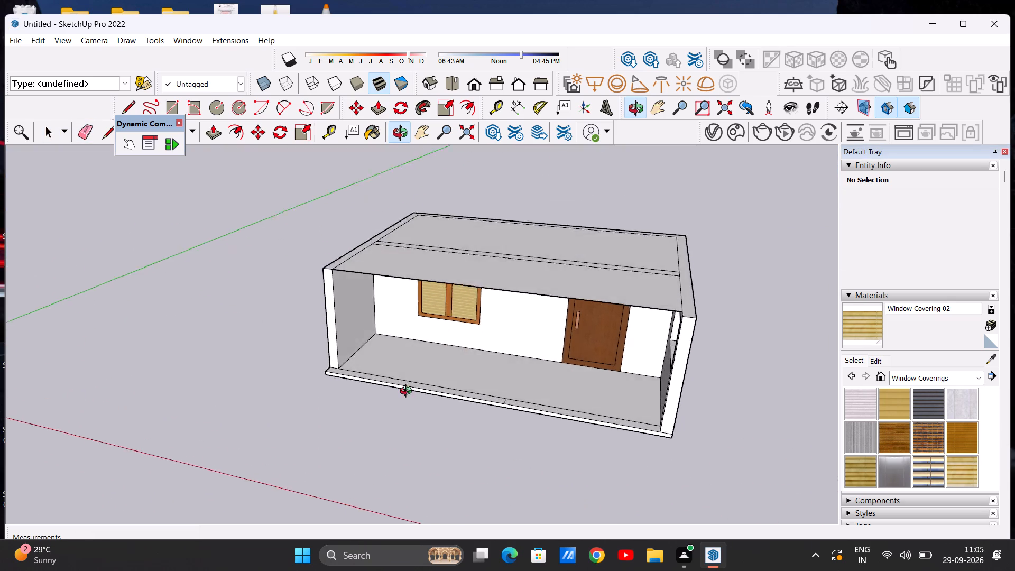
middle_drag(408, 392, 495, 480)
scroll(502, 277, down, 4)
middle_drag(501, 272, 496, 297)
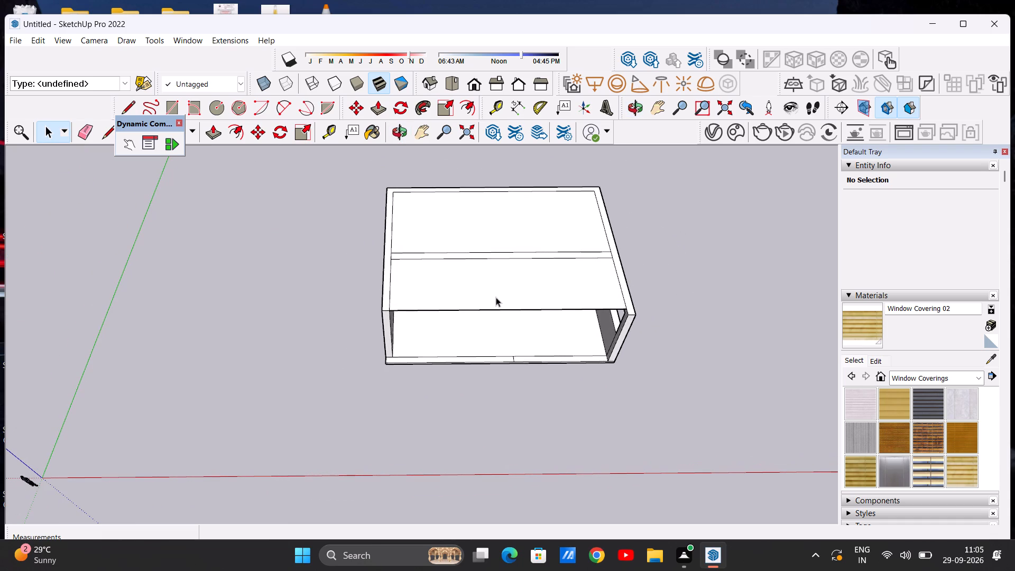
scroll(499, 298, down, 4)
middle_drag(601, 287, 503, 266)
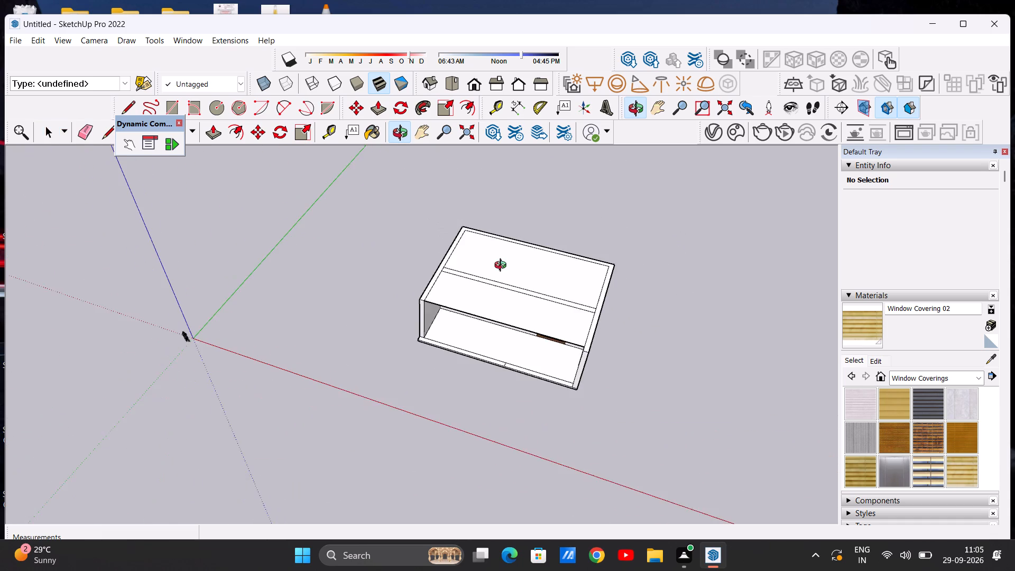
middle_drag(503, 266, 510, 255)
scroll(581, 344, up, 8)
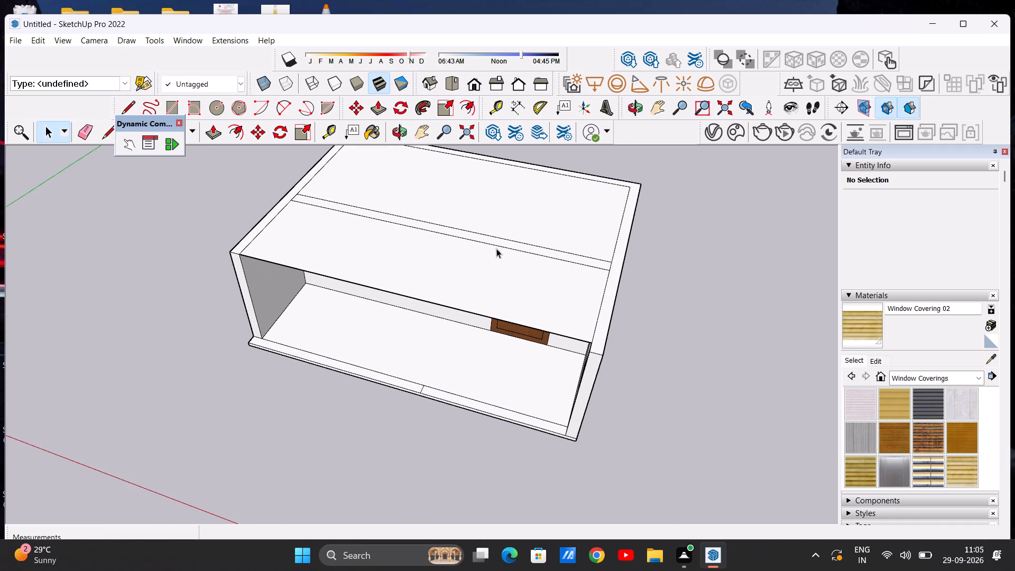
middle_drag(496, 248, 334, 311)
scroll(581, 258, down, 3)
scroll(562, 190, up, 3)
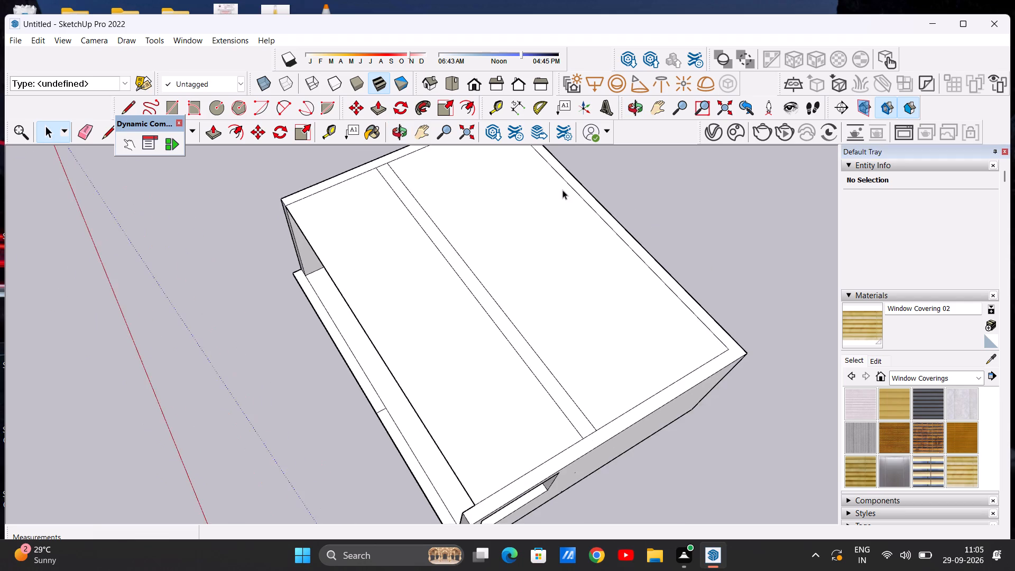
scroll(506, 224, down, 6)
scroll(624, 202, up, 5)
scroll(421, 215, down, 2)
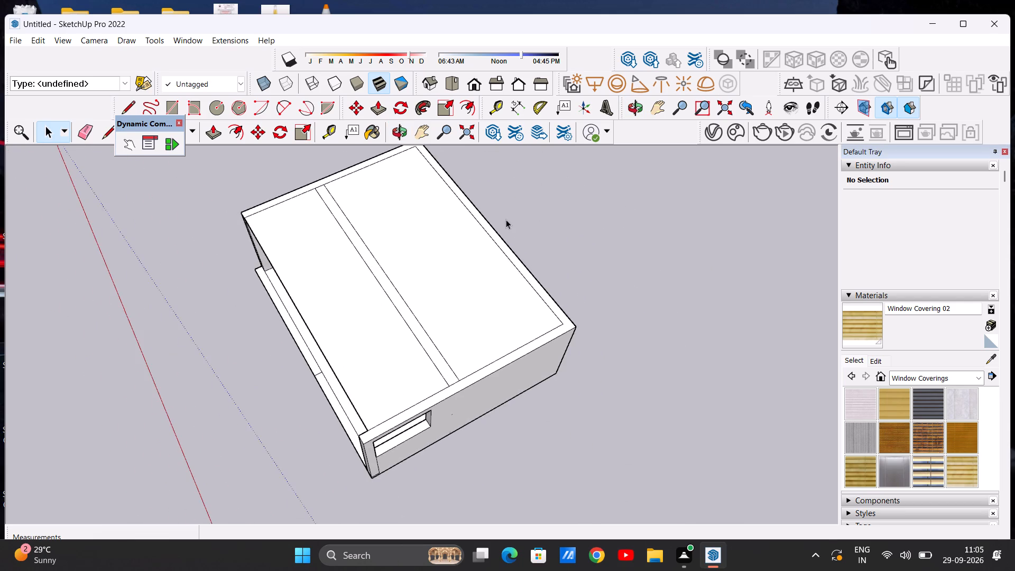
scroll(505, 219, up, 4)
scroll(439, 218, down, 3)
scroll(401, 275, up, 3)
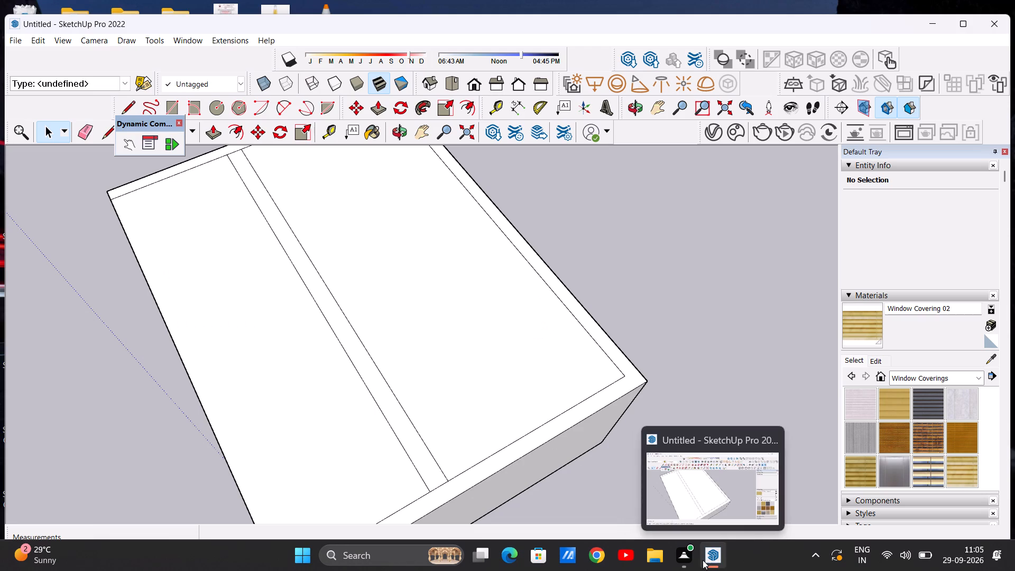
click(705, 494)
scroll(449, 348, down, 3)
scroll(460, 331, up, 3)
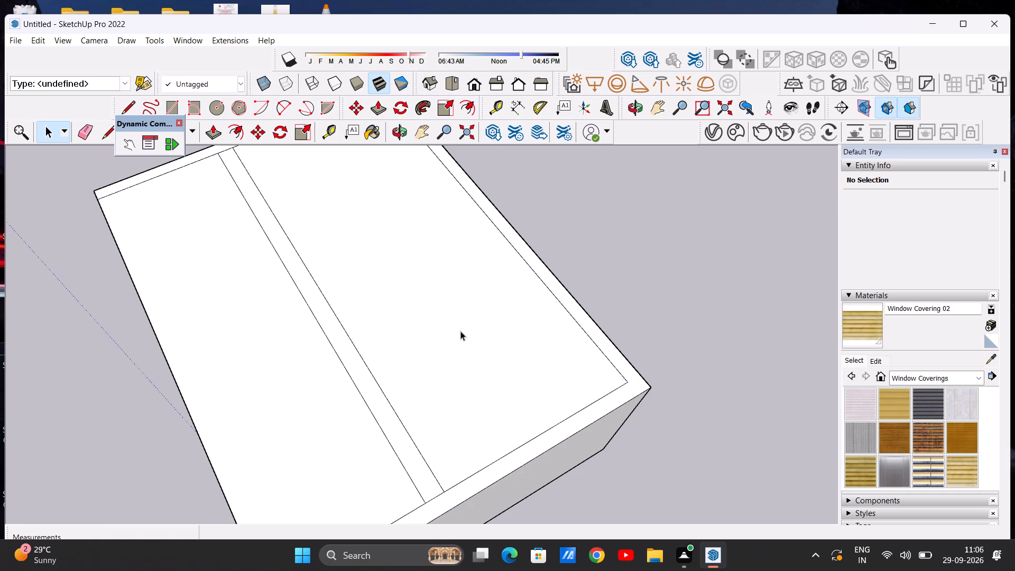
scroll(504, 331, down, 6)
scroll(475, 233, up, 6)
scroll(408, 227, down, 5)
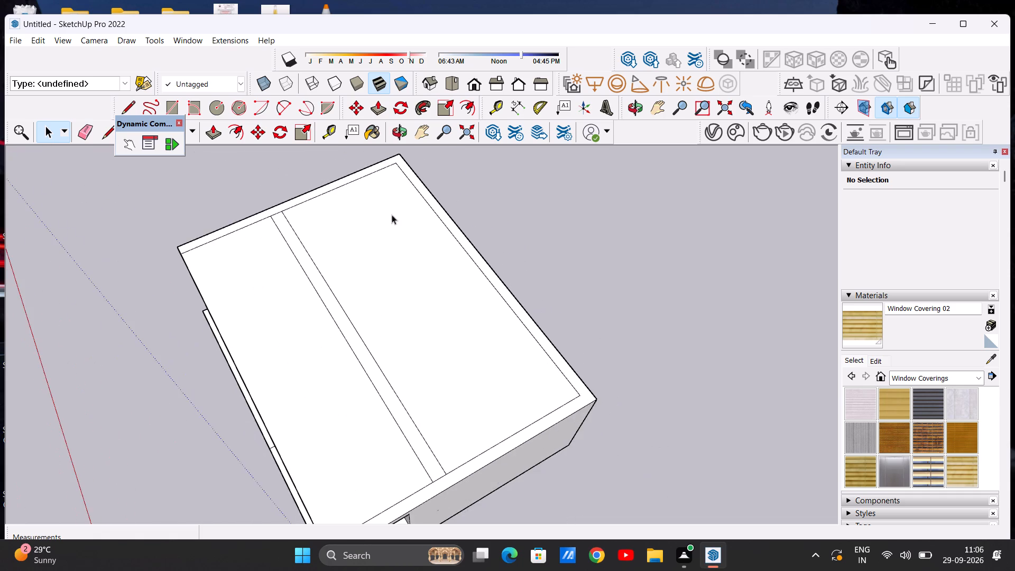
scroll(392, 211, down, 2)
middle_drag(431, 322, 369, 201)
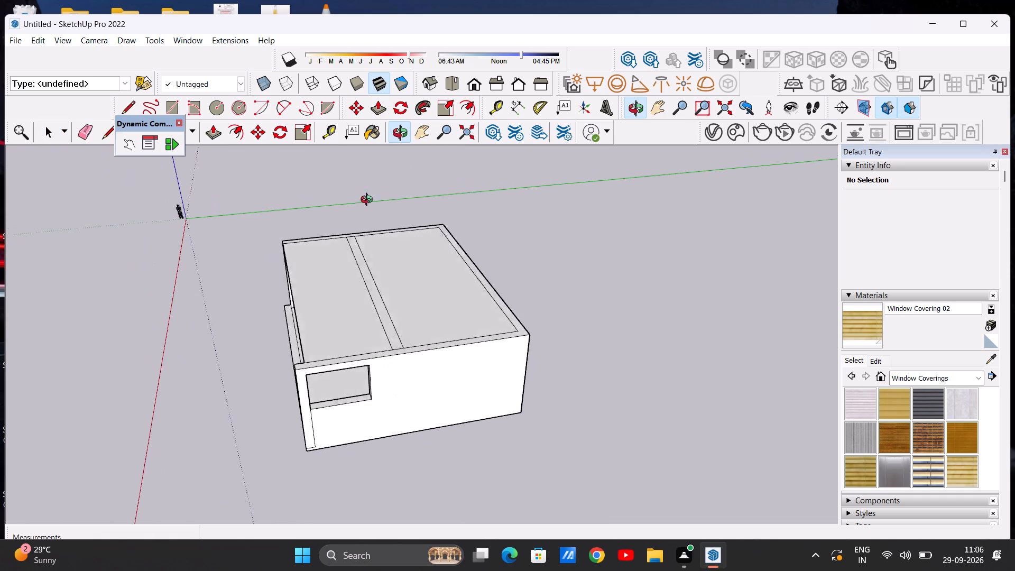
middle_drag(369, 201, 474, 176)
middle_drag(178, 507, 312, 324)
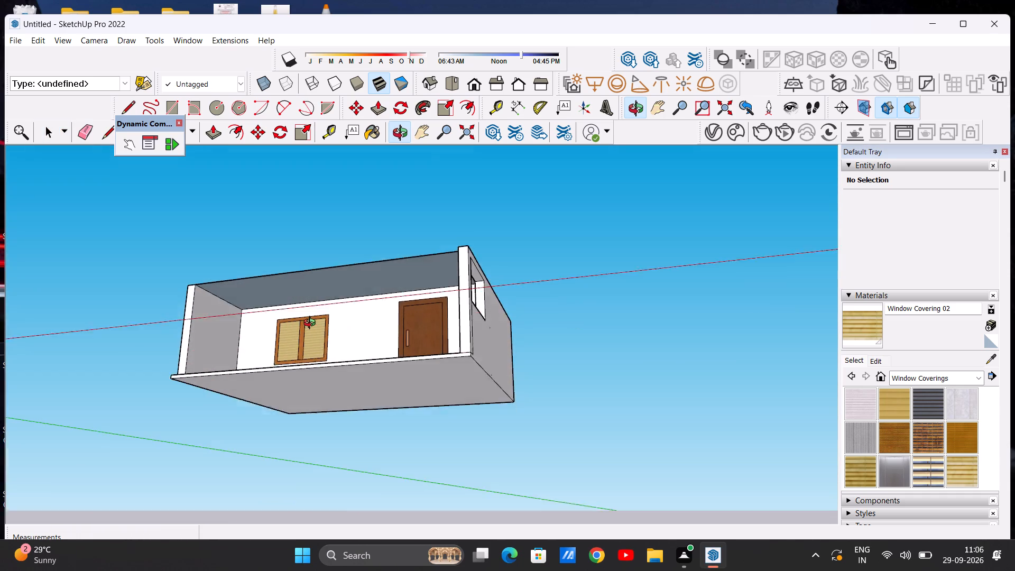
middle_drag(312, 324, 189, 513)
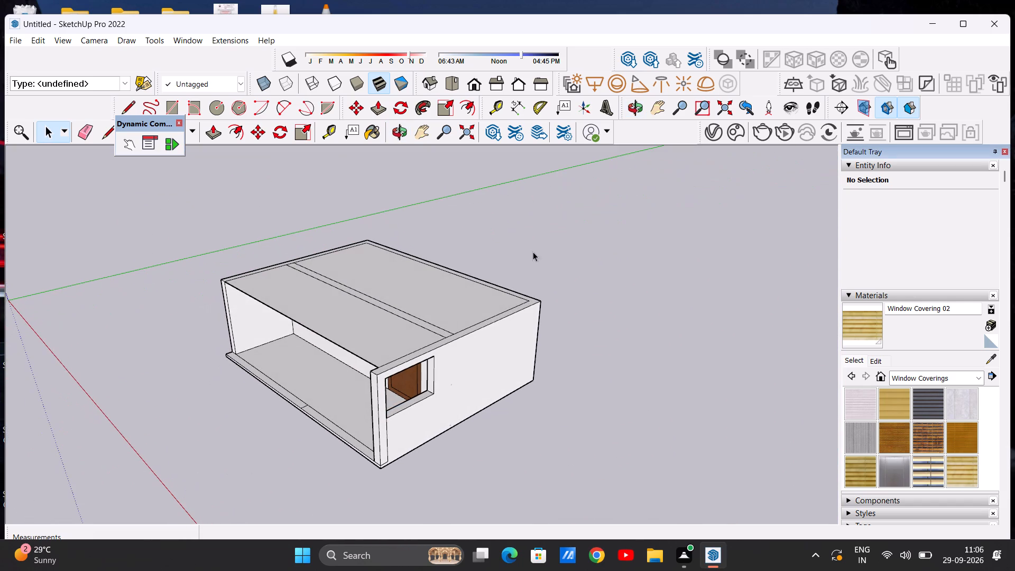
Push/Pull the rear room's roof face up 9".
scroll(483, 291, up, 1)
middle_drag(463, 321, 376, 401)
scroll(448, 296, up, 3)
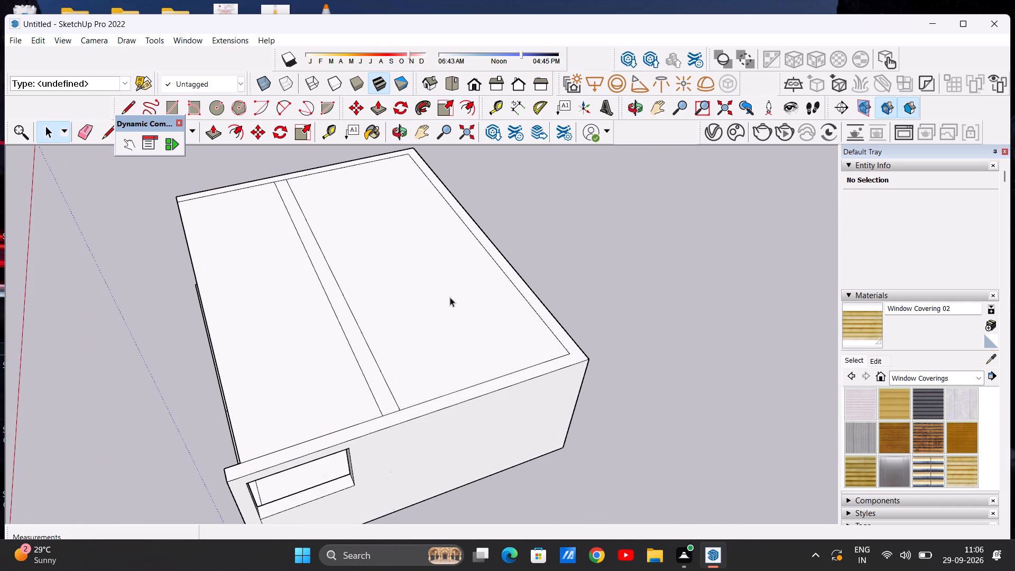
click(208, 127)
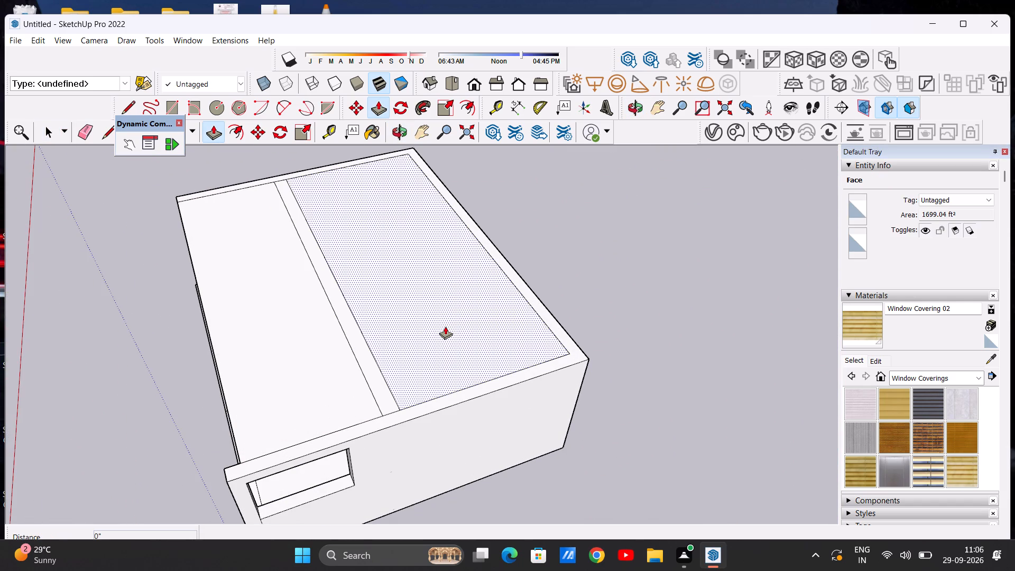
click(445, 324)
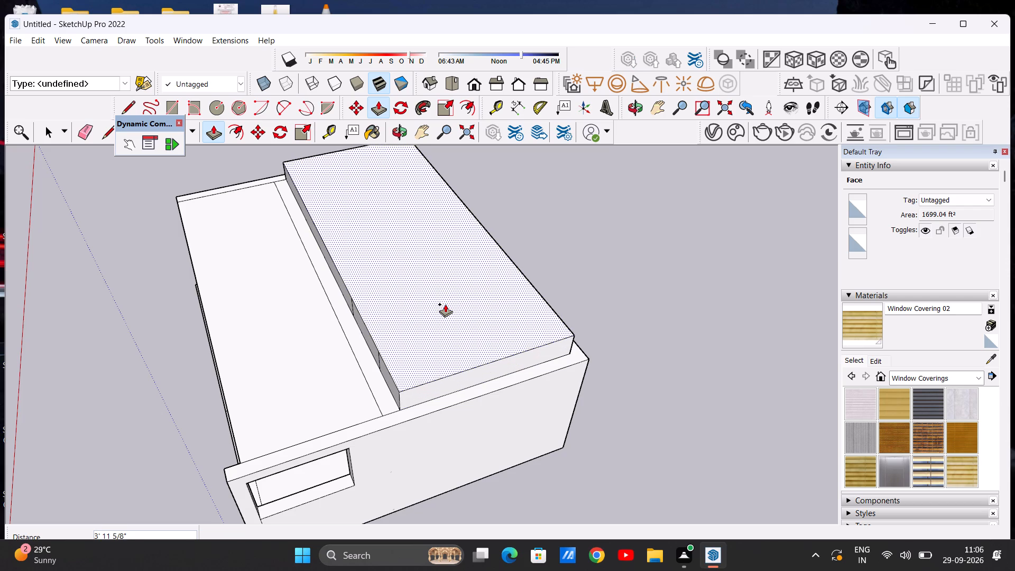
key(9)
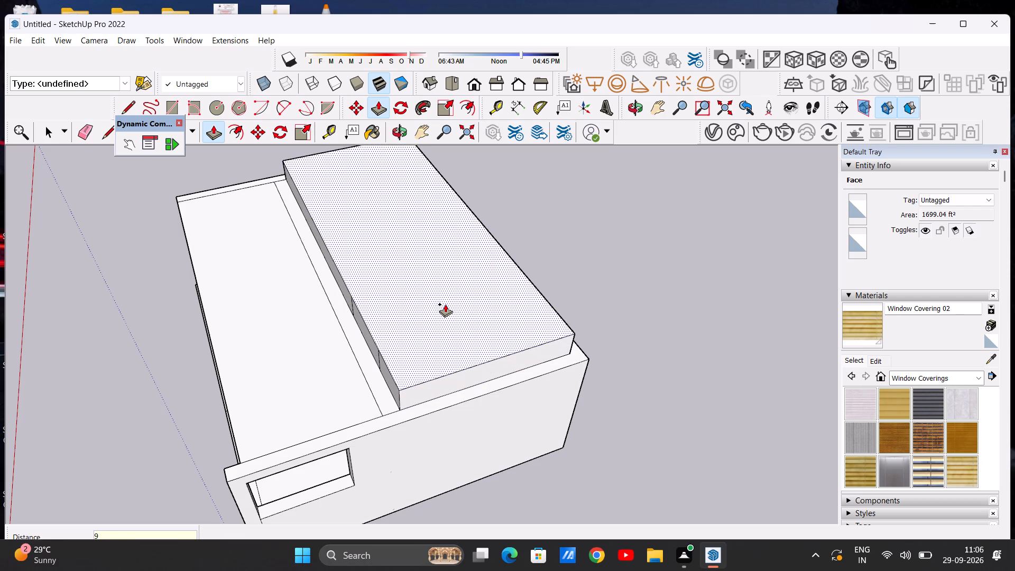
key(shift+quotedbl)
key(Return)
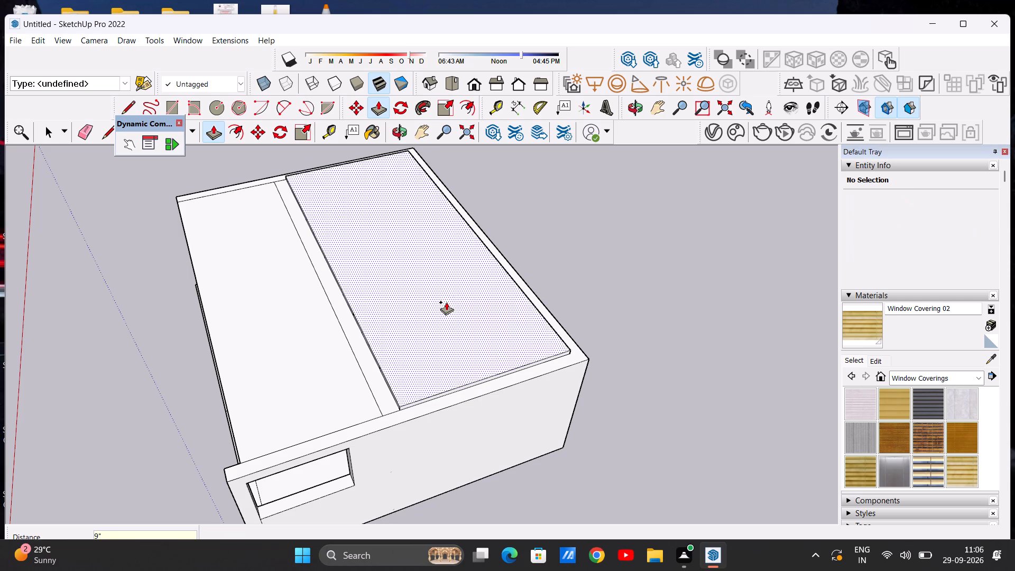
Erase the two short vertical lines on the raised roof slab's side face above the partition.
scroll(446, 297, down, 3)
middle_drag(357, 394, 369, 322)
scroll(373, 310, up, 11)
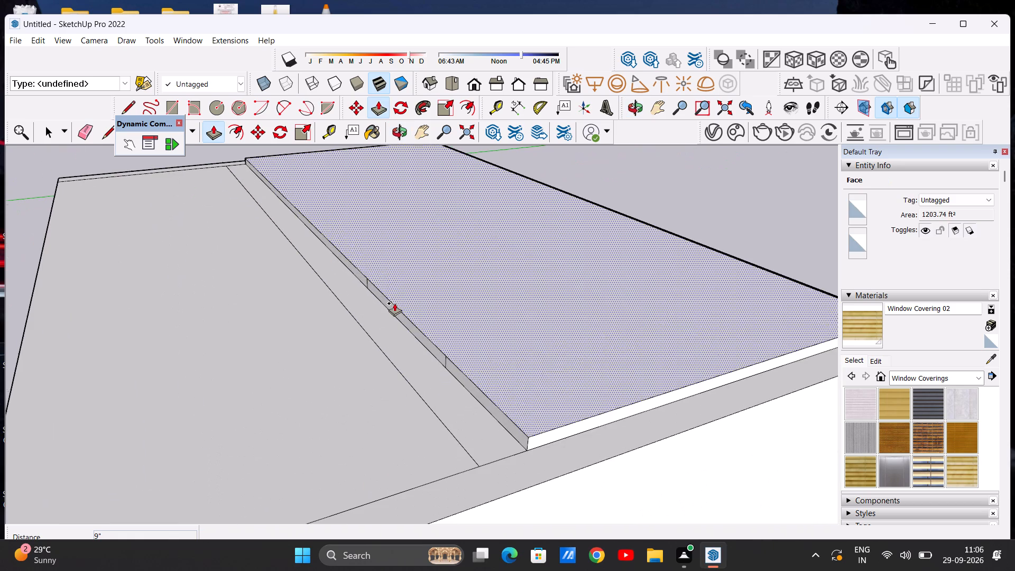
key(space)
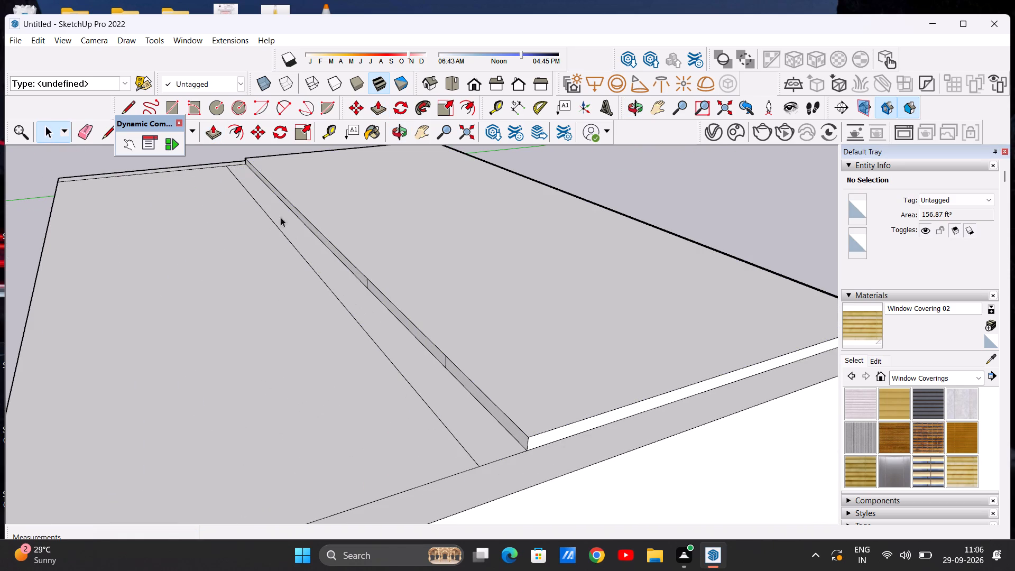
click(80, 126)
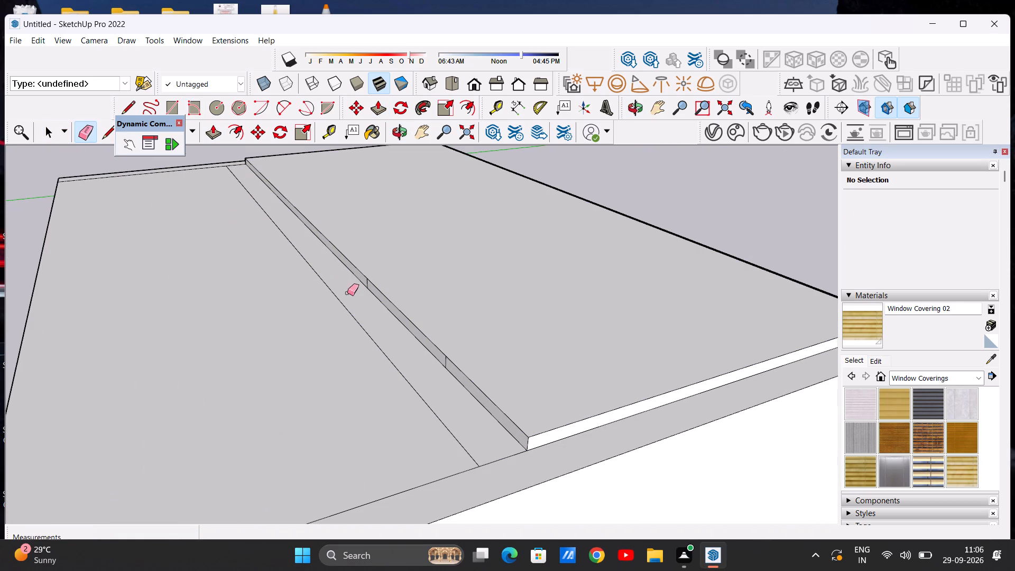
scroll(348, 293, up, 4)
click(374, 276)
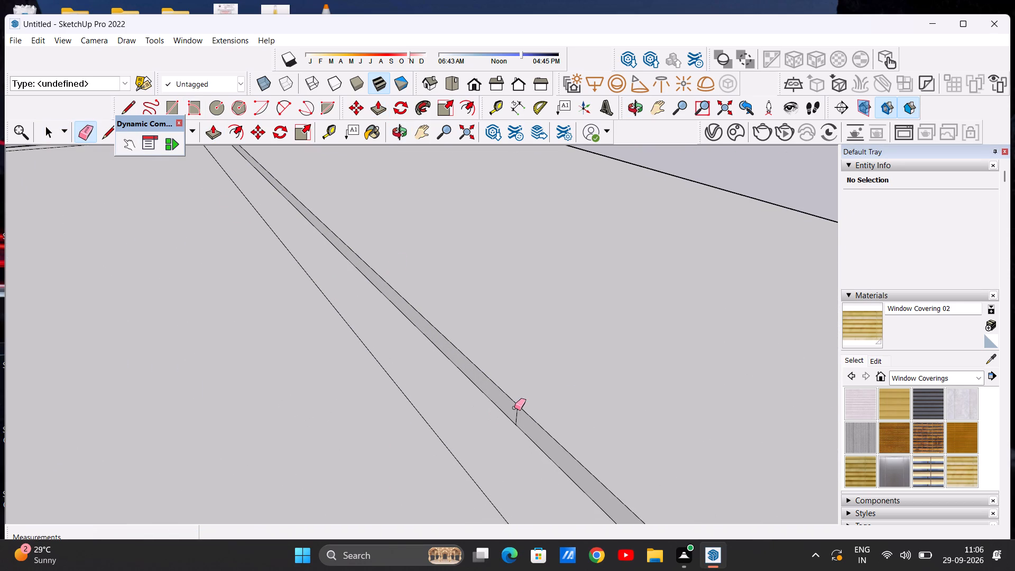
click(516, 413)
scroll(515, 371, down, 4)
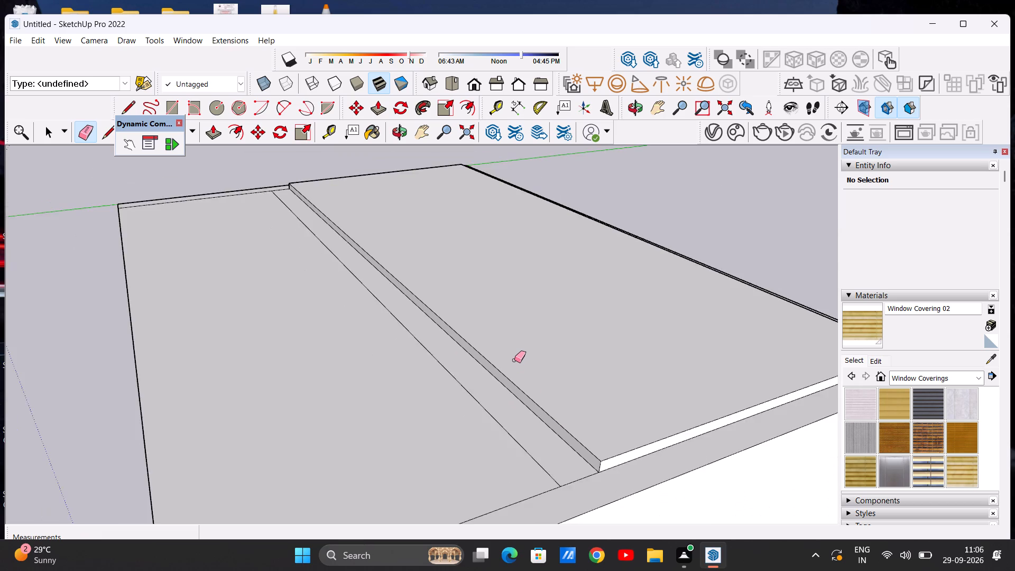
scroll(514, 360, down, 7)
scroll(493, 363, up, 2)
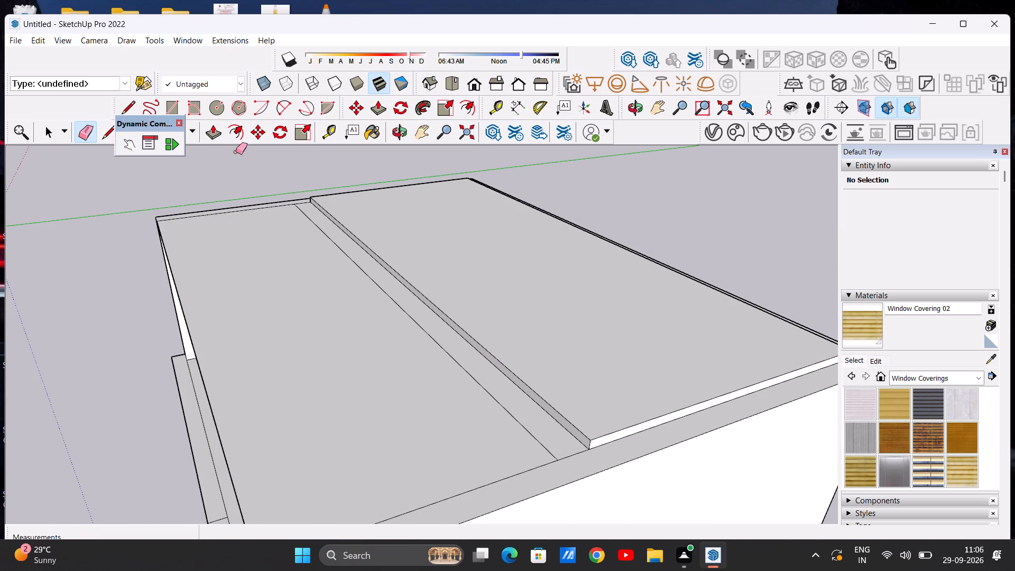
Push/Pull the roof slab's partition-side face forward about 21' 5" to the front ends of the side walls.
click(210, 131)
scroll(364, 244, up, 7)
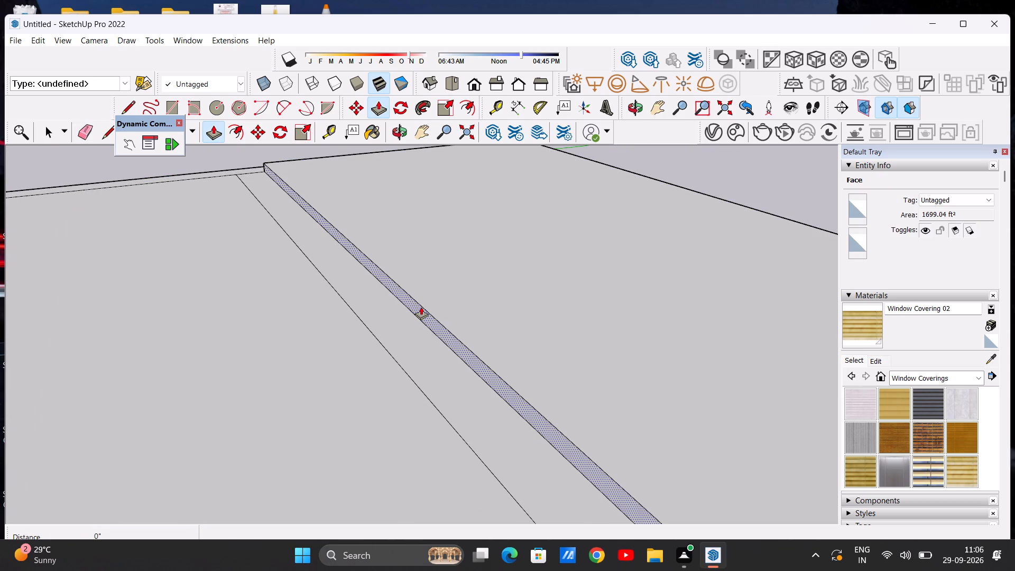
click(421, 307)
scroll(399, 302, down, 6)
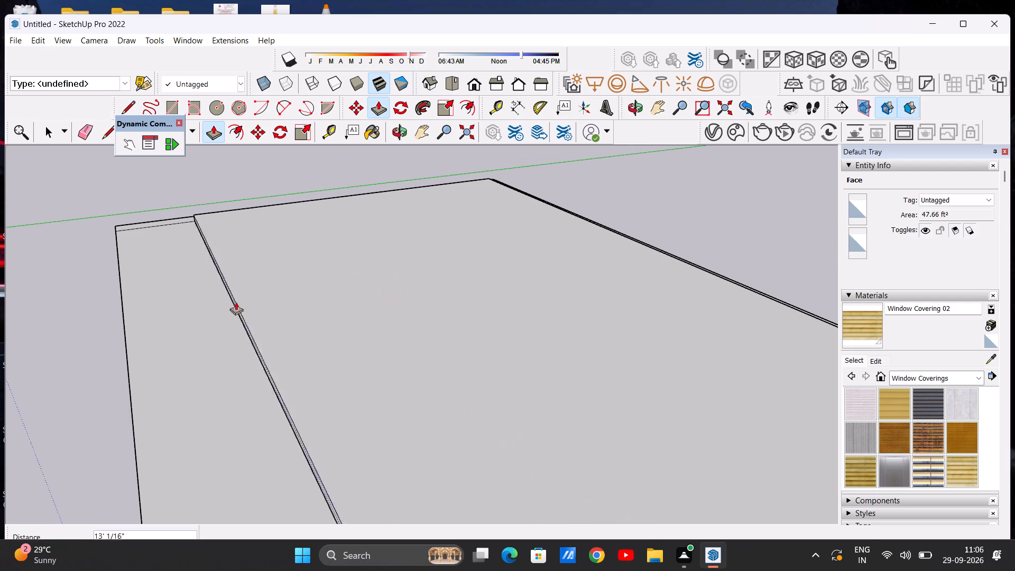
scroll(251, 289, down, 6)
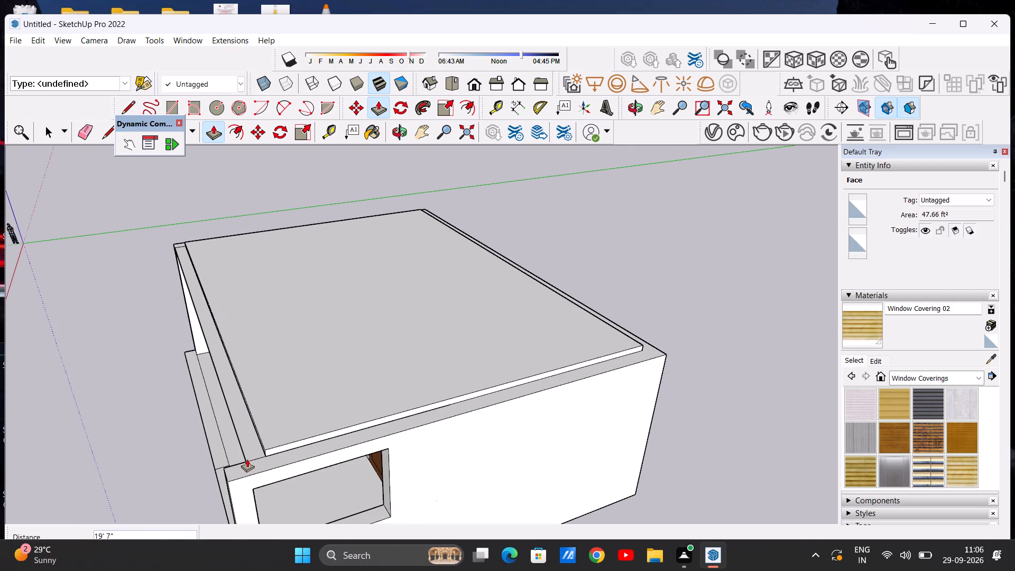
scroll(247, 458, up, 14)
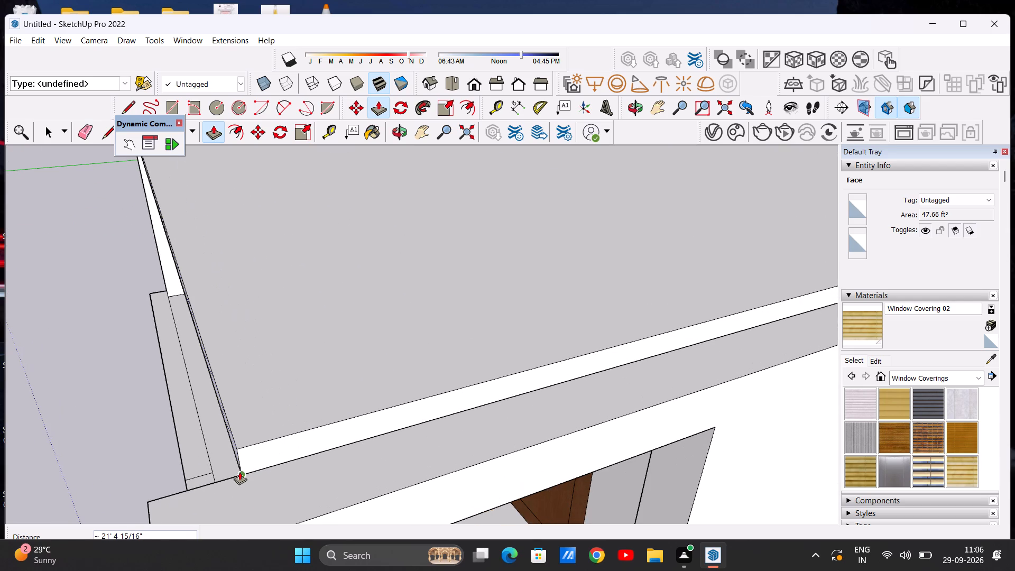
click(239, 472)
key(space)
Examine the extended roof slab and the room from the open front, the side and above.
scroll(351, 353, down, 11)
scroll(233, 362, up, 1)
middle_drag(236, 362, 485, 289)
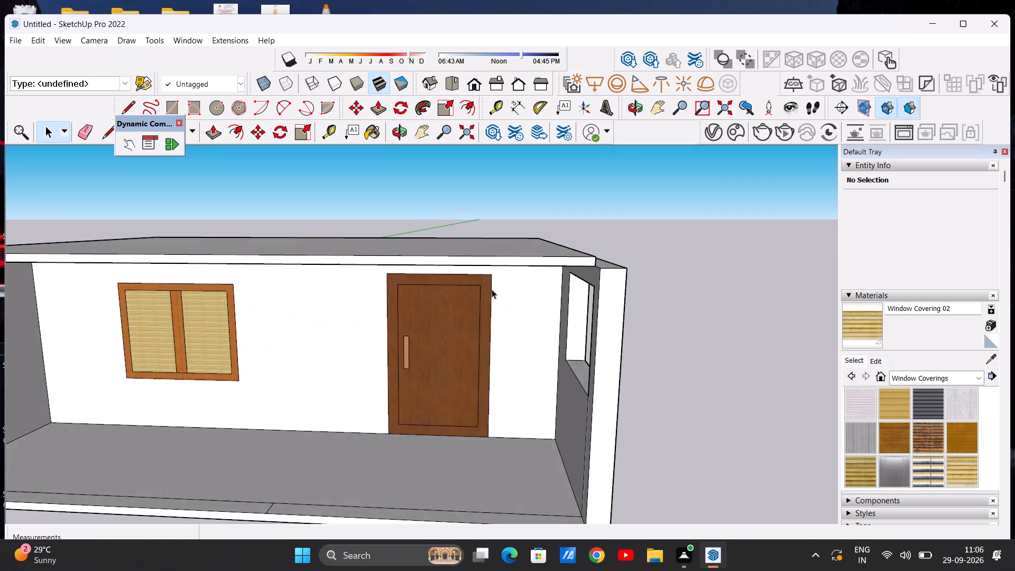
scroll(522, 292, down, 9)
middle_drag(317, 331, 320, 281)
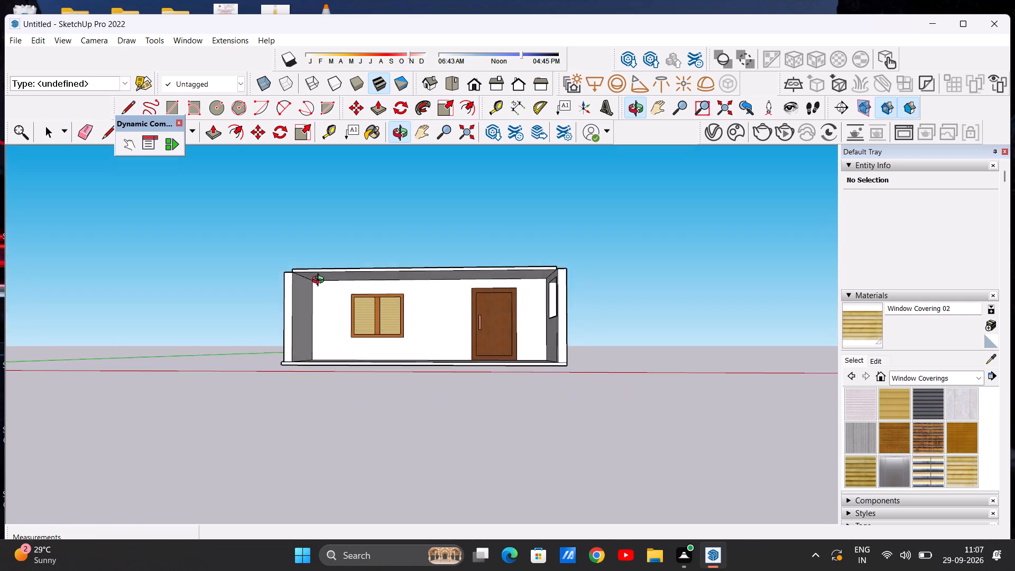
middle_drag(320, 281, 331, 319)
scroll(407, 319, up, 6)
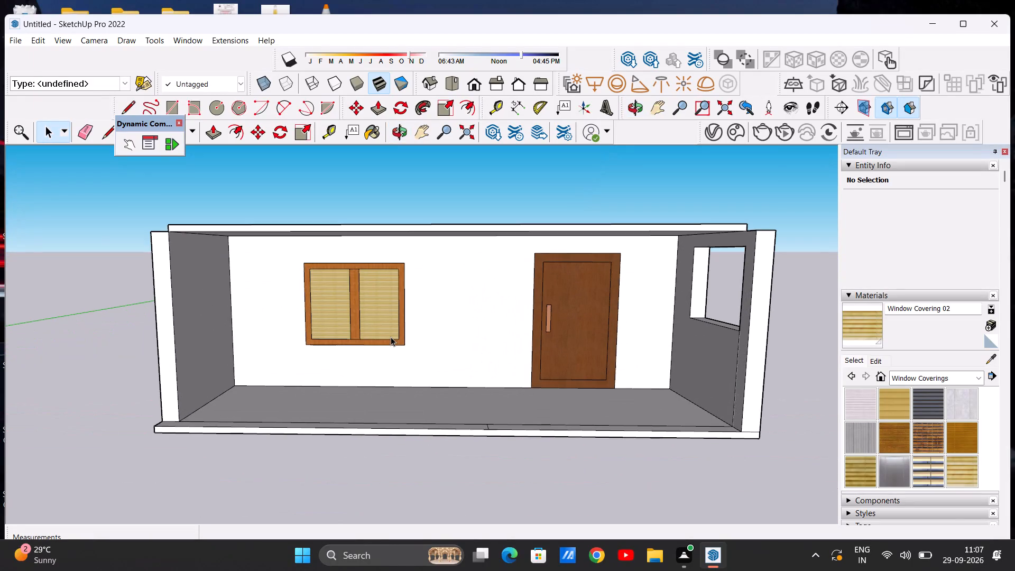
scroll(389, 338, down, 5)
middle_drag(291, 349, 483, 397)
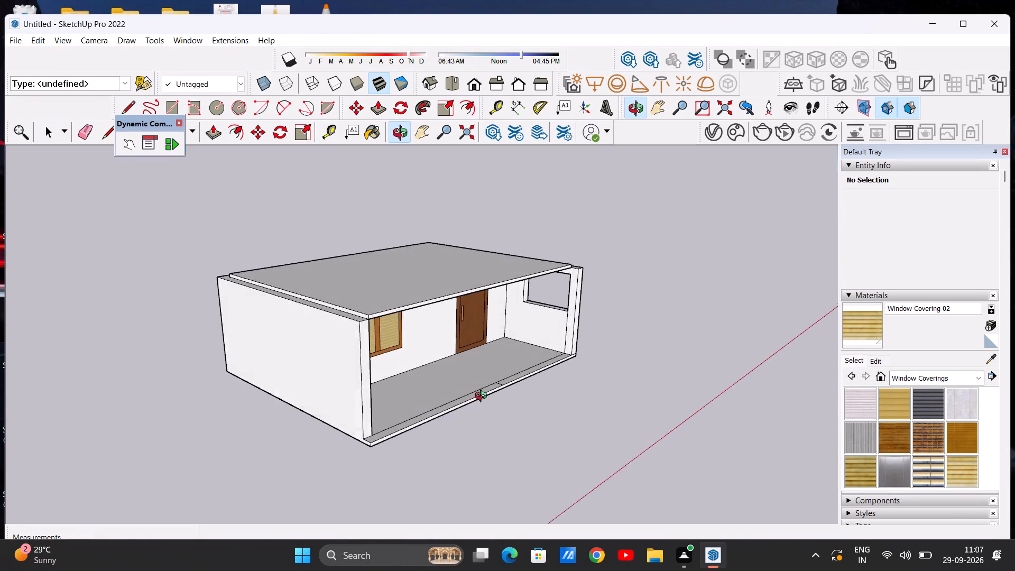
middle_drag(483, 397, 327, 466)
scroll(292, 327, up, 1)
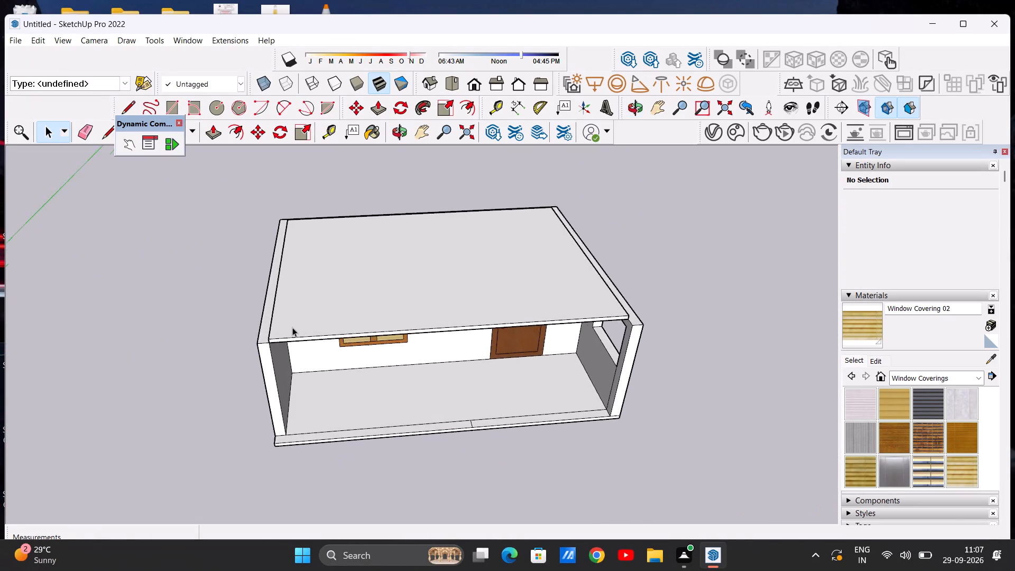
scroll(292, 327, up, 3)
scroll(291, 326, down, 9)
scroll(275, 311, up, 8)
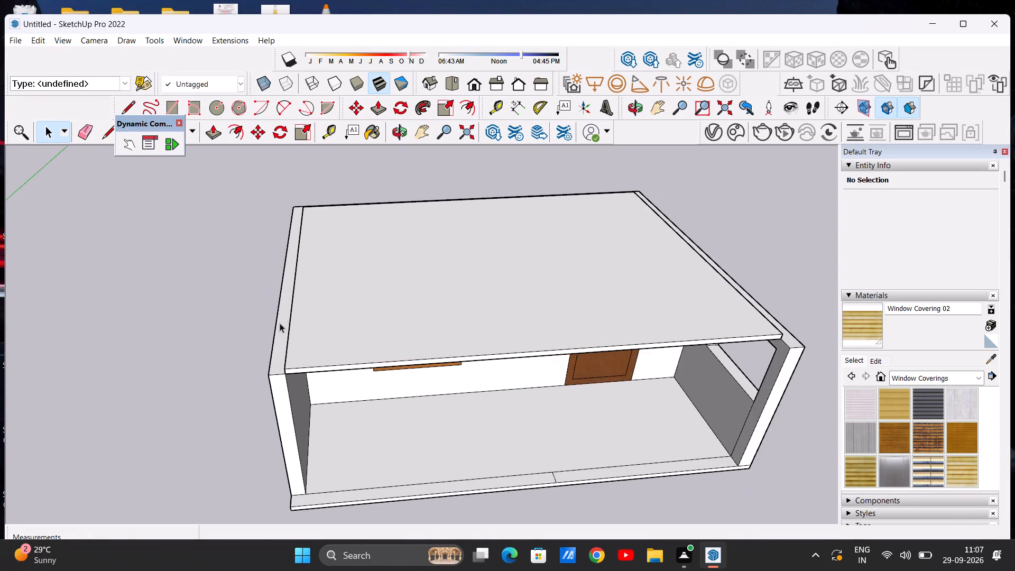
scroll(278, 326, up, 9)
scroll(344, 362, down, 6)
Inspect where the roof slab meets the side walls and partition at the front and inside corners.
middle_drag(232, 379, 310, 365)
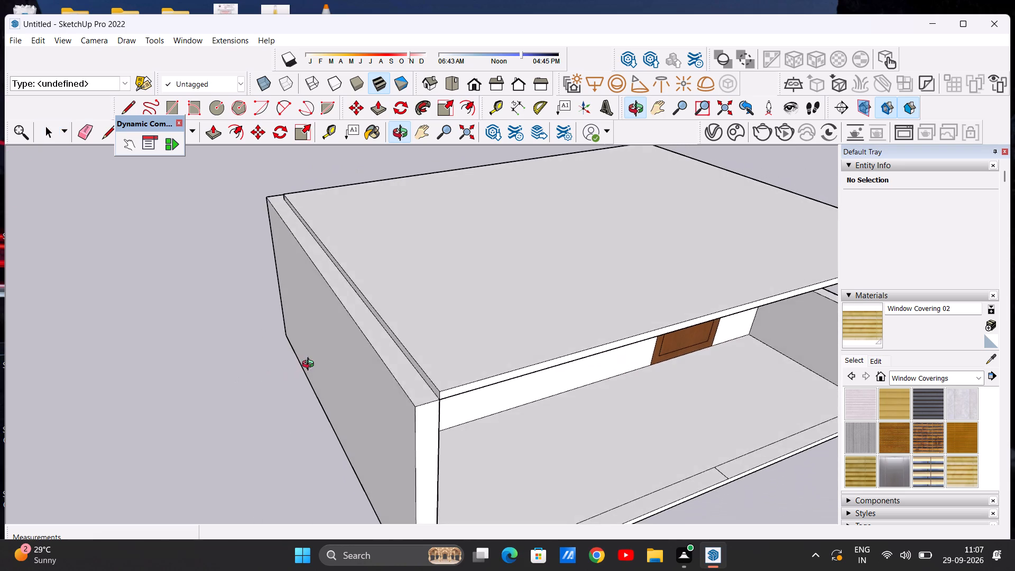
middle_drag(310, 365, 275, 329)
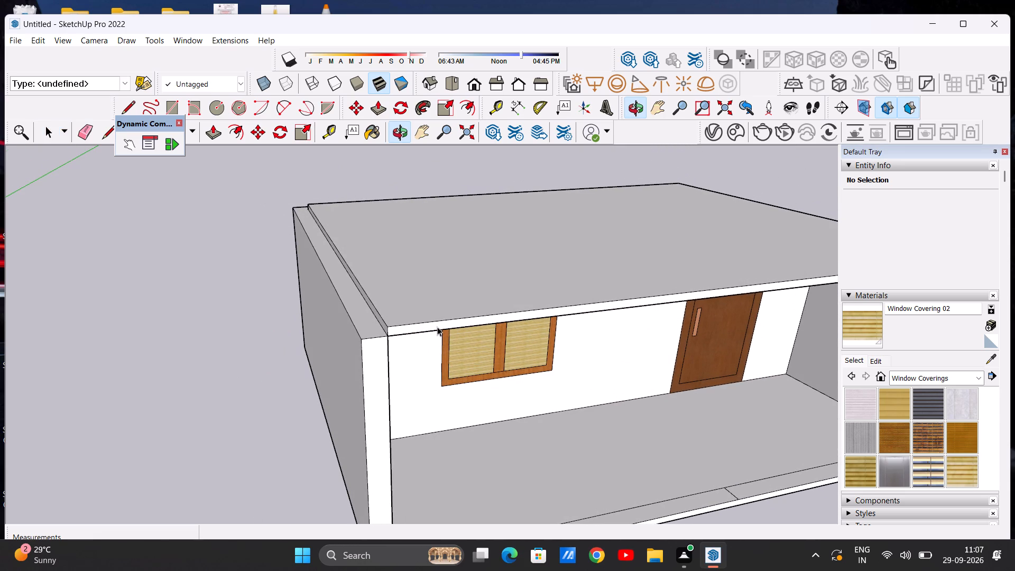
scroll(392, 336, up, 13)
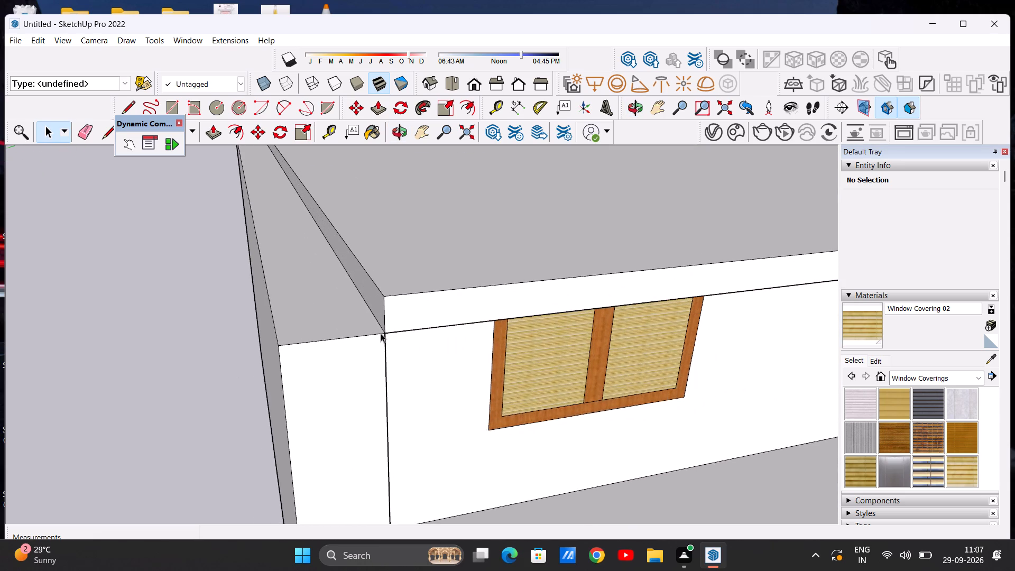
scroll(381, 331, up, 20)
scroll(381, 340, down, 9)
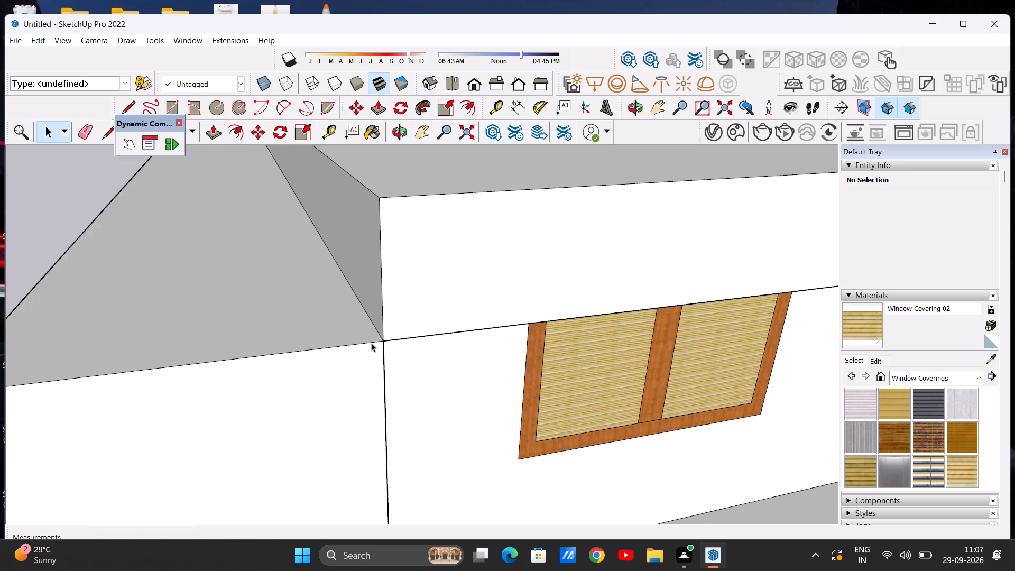
scroll(371, 343, down, 19)
middle_drag(463, 379, 431, 250)
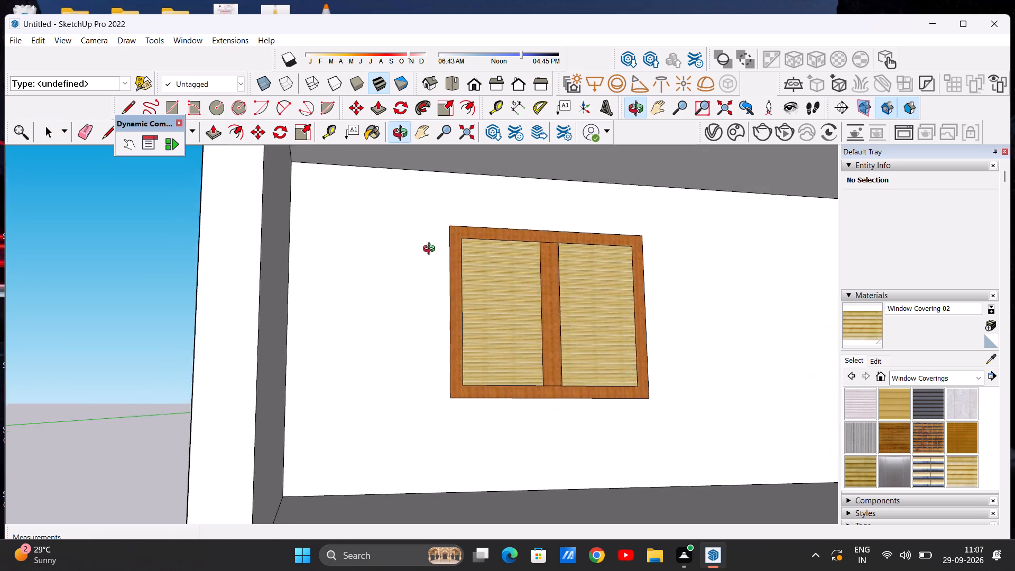
middle_drag(431, 250, 275, 302)
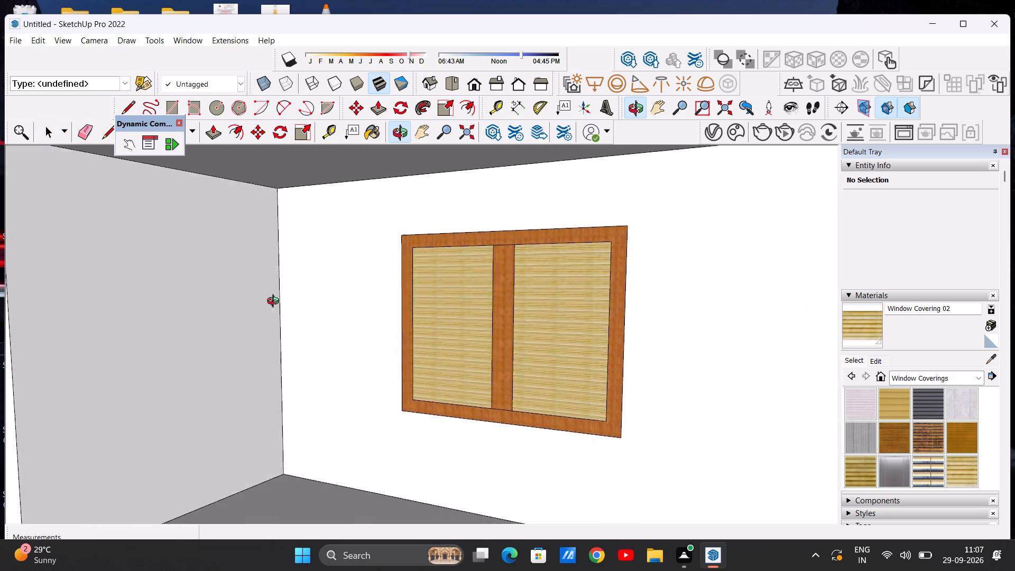
middle_drag(275, 302, 396, 302)
scroll(278, 301, down, 10)
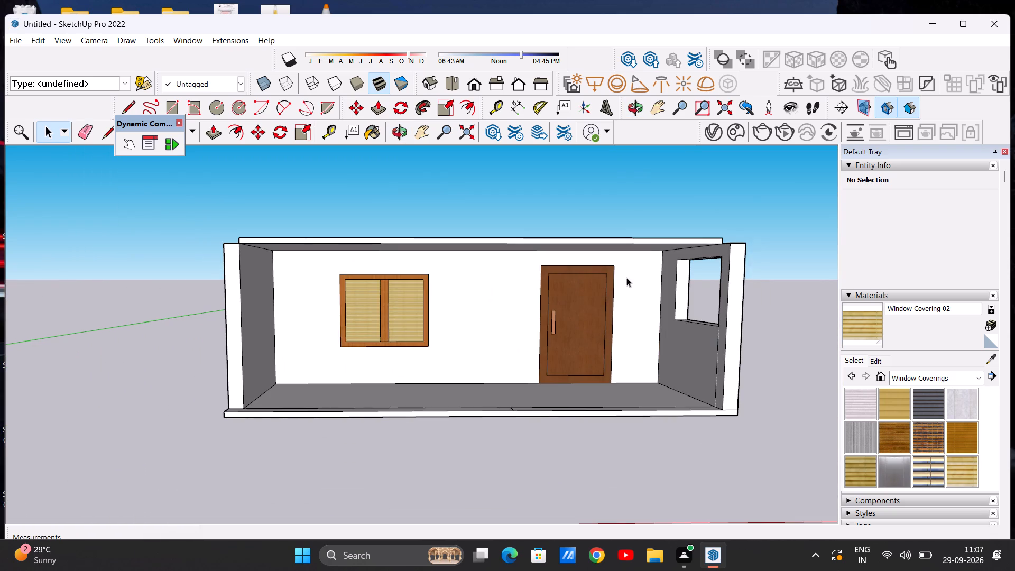
scroll(633, 274, up, 8)
scroll(688, 238, up, 16)
scroll(661, 252, down, 2)
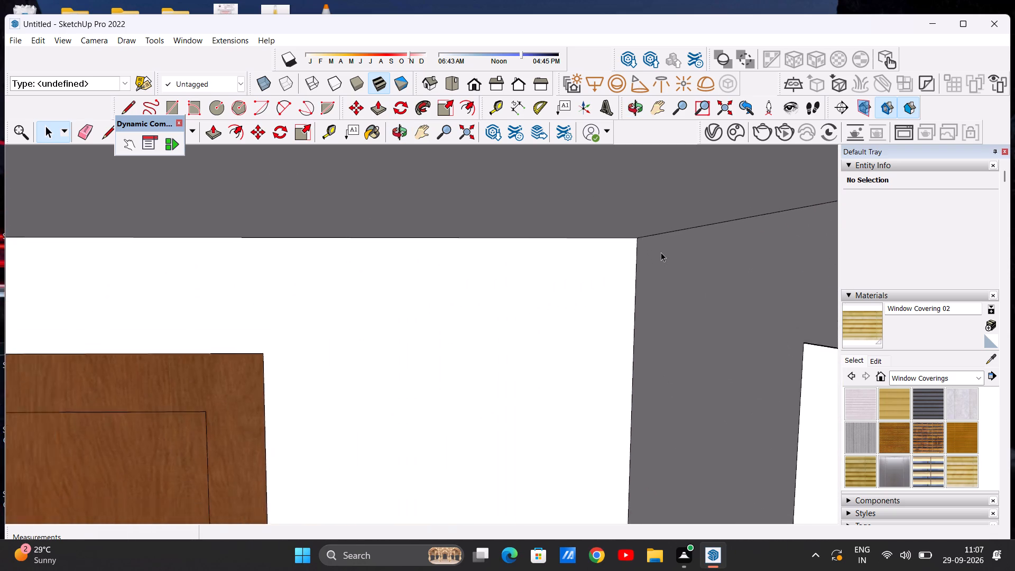
scroll(661, 252, down, 20)
scroll(661, 252, down, 5)
Examine the roofed room from all around, ending at the open front with the door and window.
middle_drag(460, 294, 207, 298)
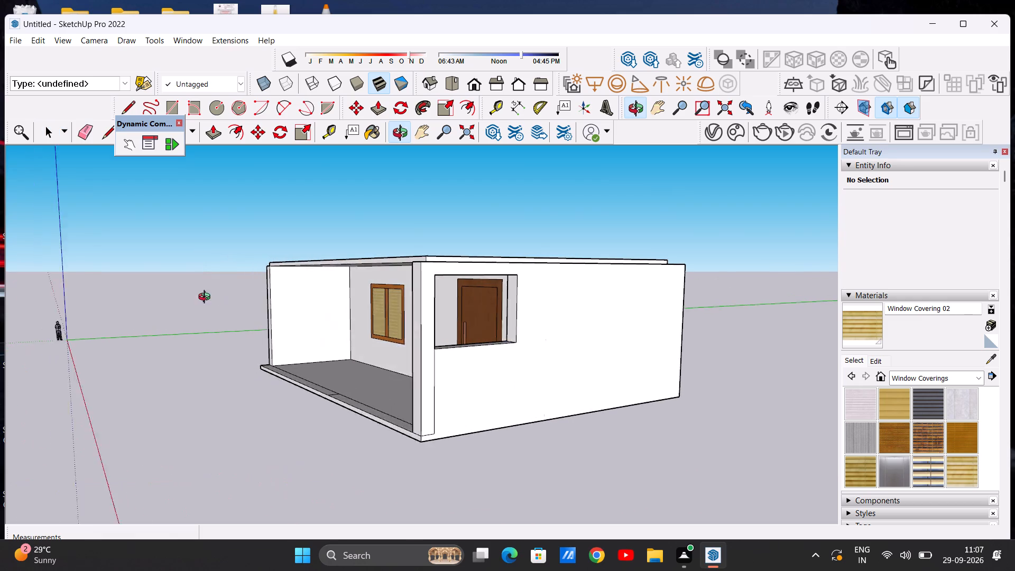
middle_drag(207, 298, 200, 299)
middle_drag(486, 308, 162, 308)
middle_drag(439, 315, 178, 318)
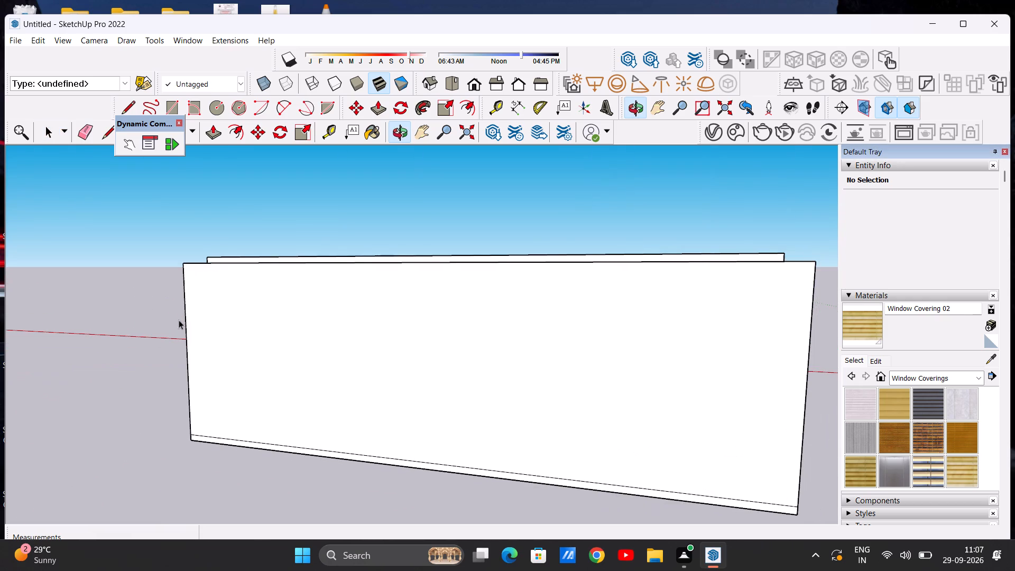
middle_drag(575, 325, 237, 330)
middle_drag(756, 336, 377, 337)
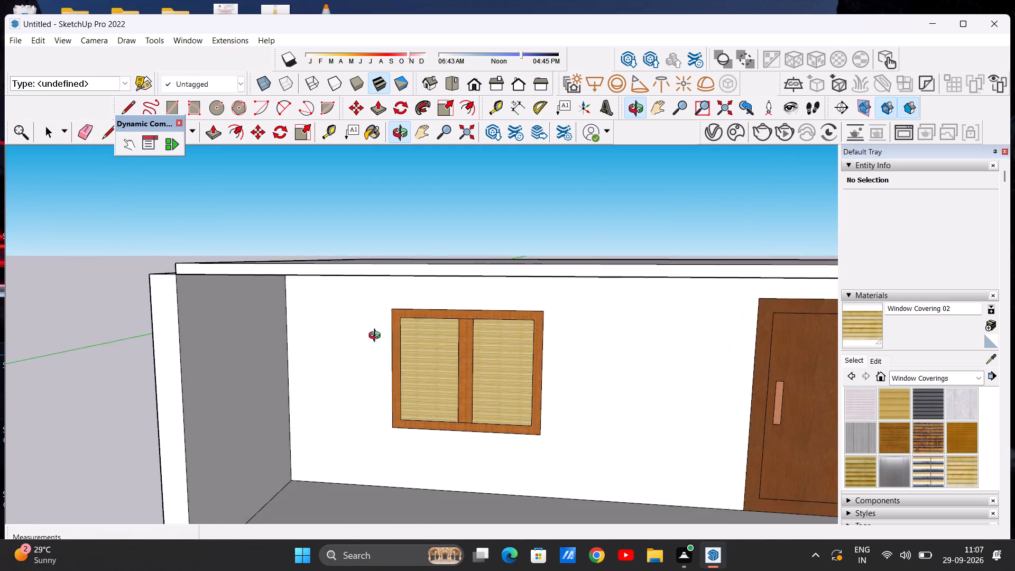
middle_drag(377, 337, 407, 342)
double_click(407, 342)
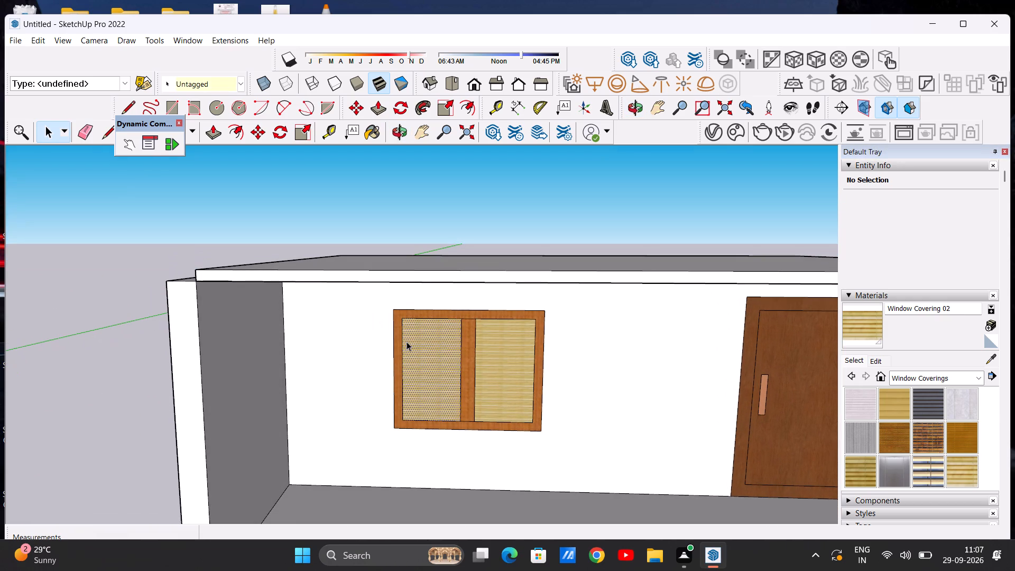
scroll(405, 342, down, 5)
click(142, 411)
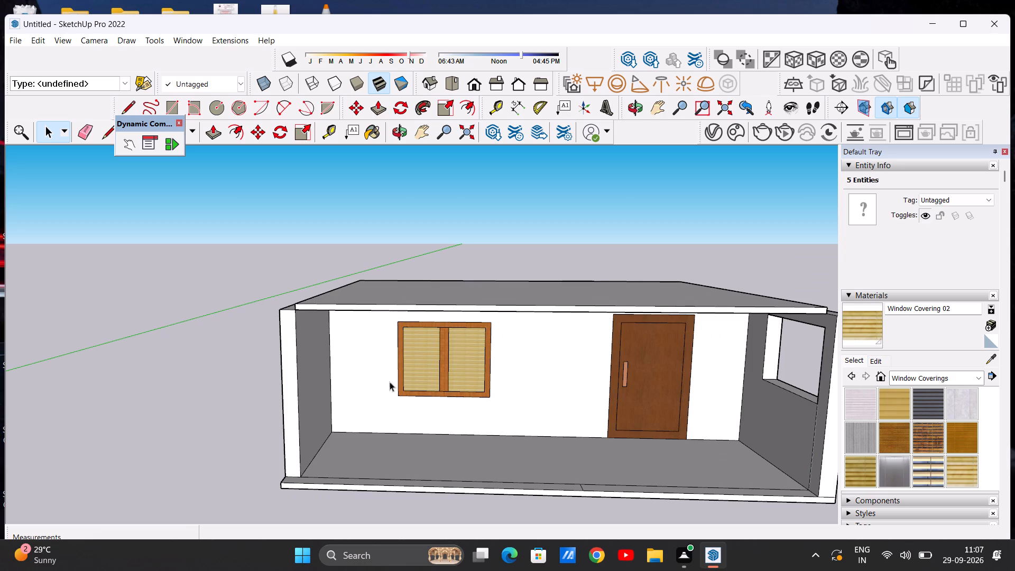
scroll(482, 402, down, 4)
scroll(717, 390, up, 5)
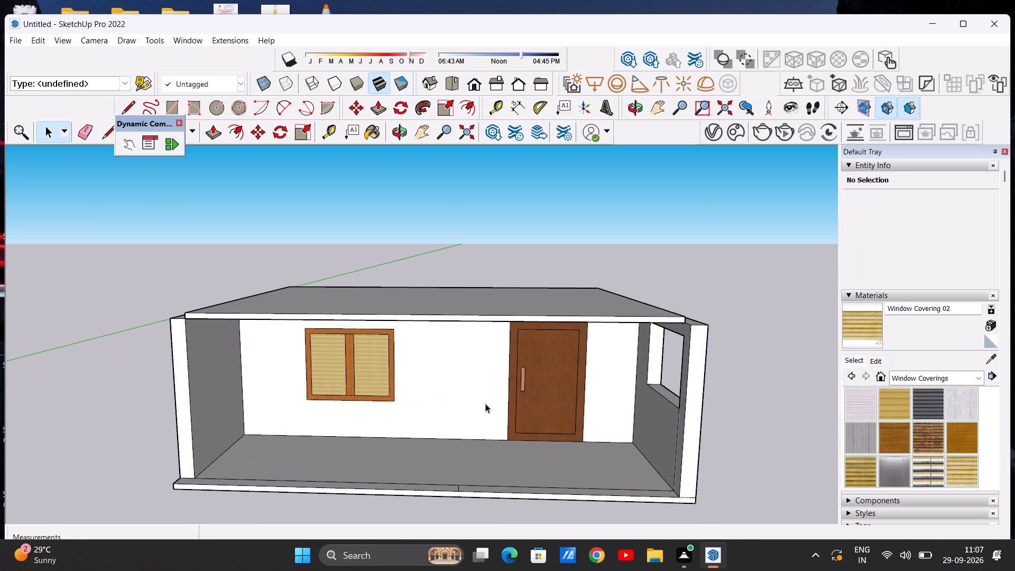
Examine the front corner where the roof slab meets the plain side wall, from above and up close.
scroll(485, 401, down, 4)
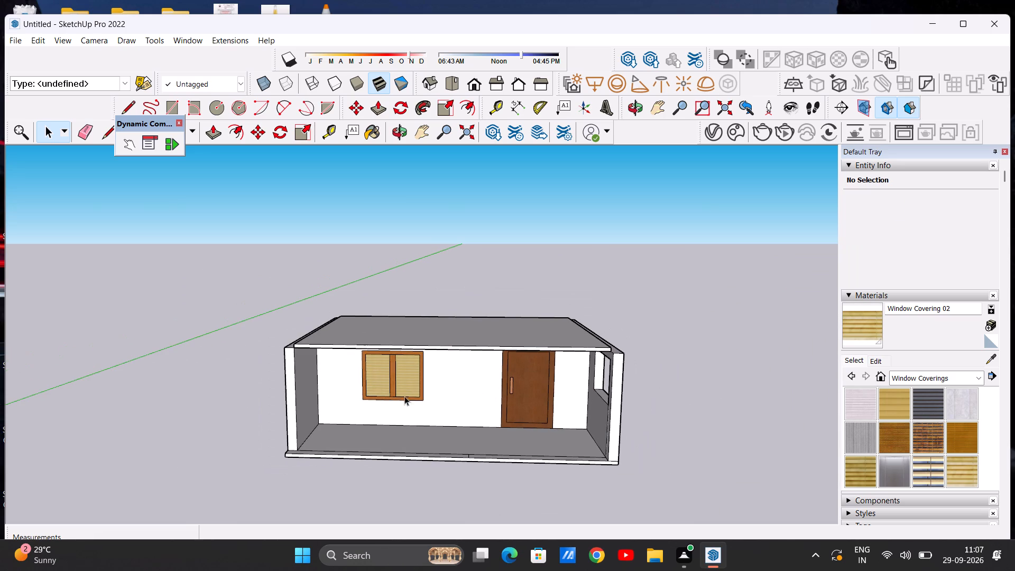
middle_drag(357, 406, 529, 508)
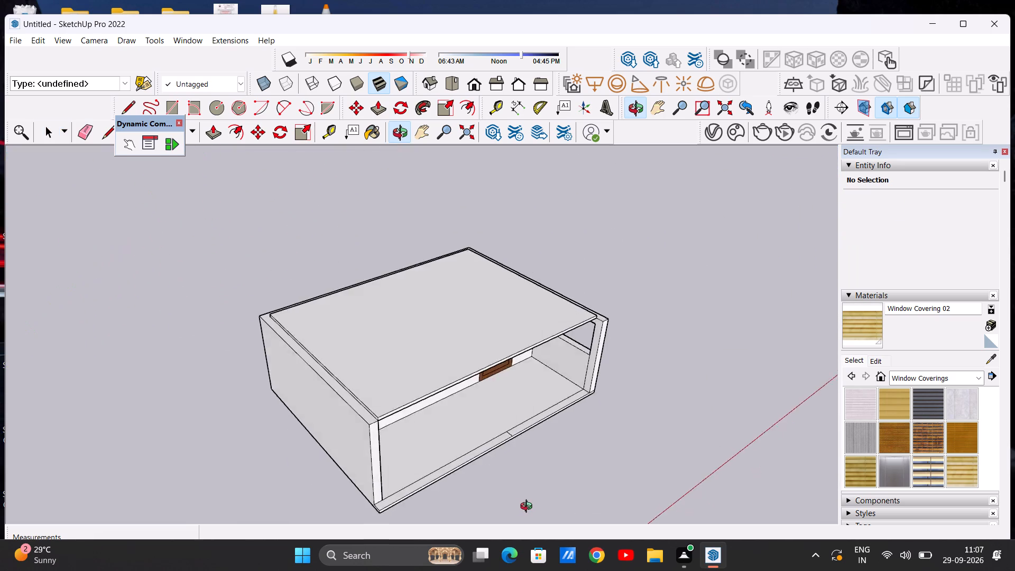
middle_drag(529, 508, 573, 494)
middle_click(571, 499)
scroll(412, 406, up, 1)
middle_drag(377, 391, 377, 399)
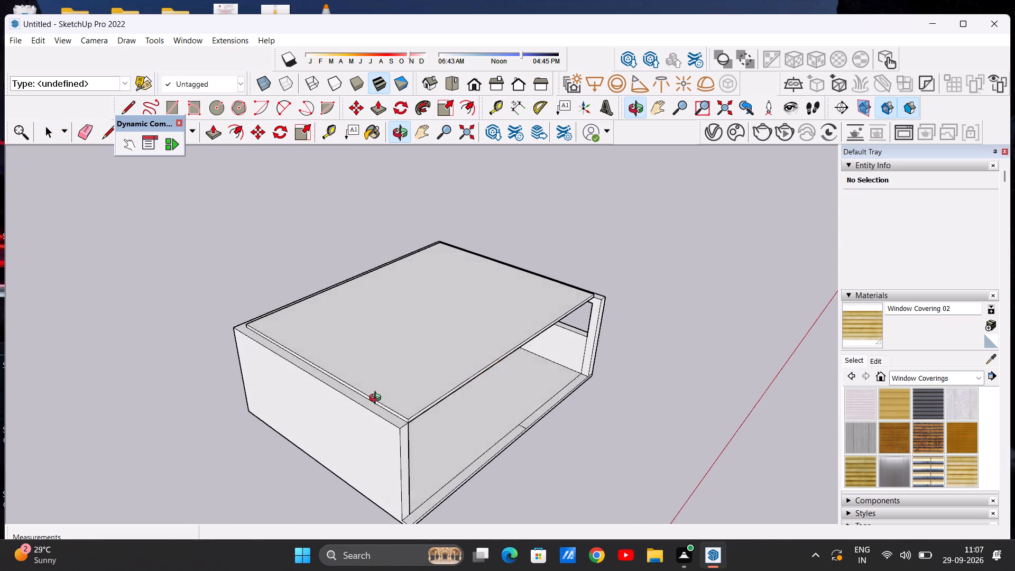
middle_drag(377, 399, 373, 430)
scroll(379, 445, up, 8)
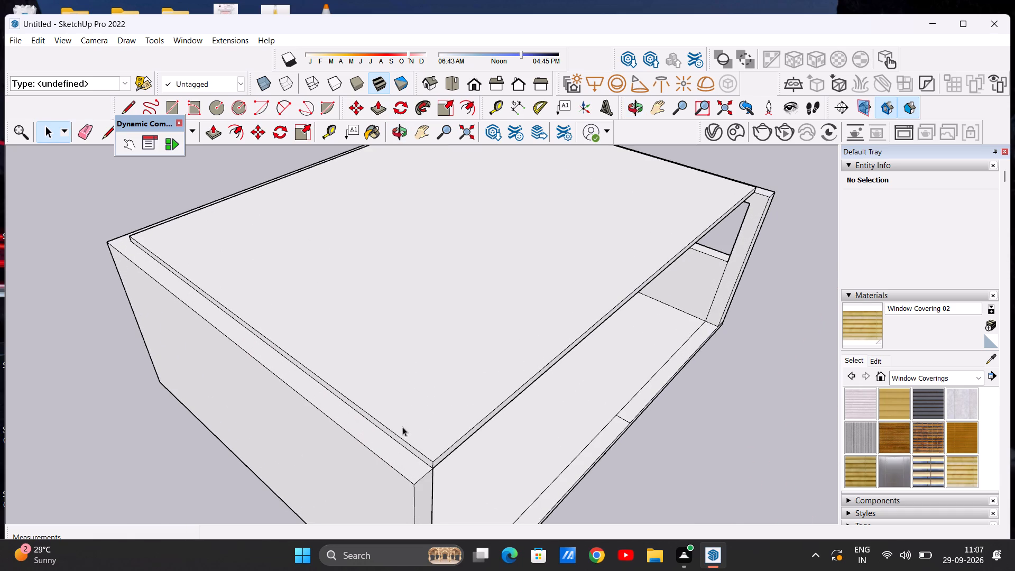
scroll(405, 461, up, 16)
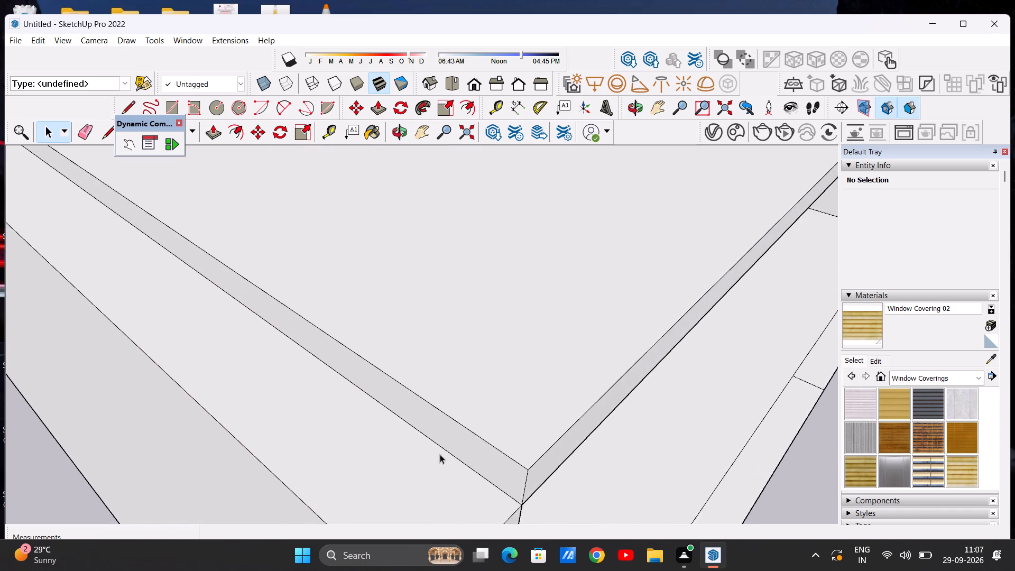
scroll(440, 454, up, 19)
scroll(444, 454, up, 7)
scroll(451, 397, down, 20)
scroll(451, 397, down, 20)
scroll(451, 397, down, 7)
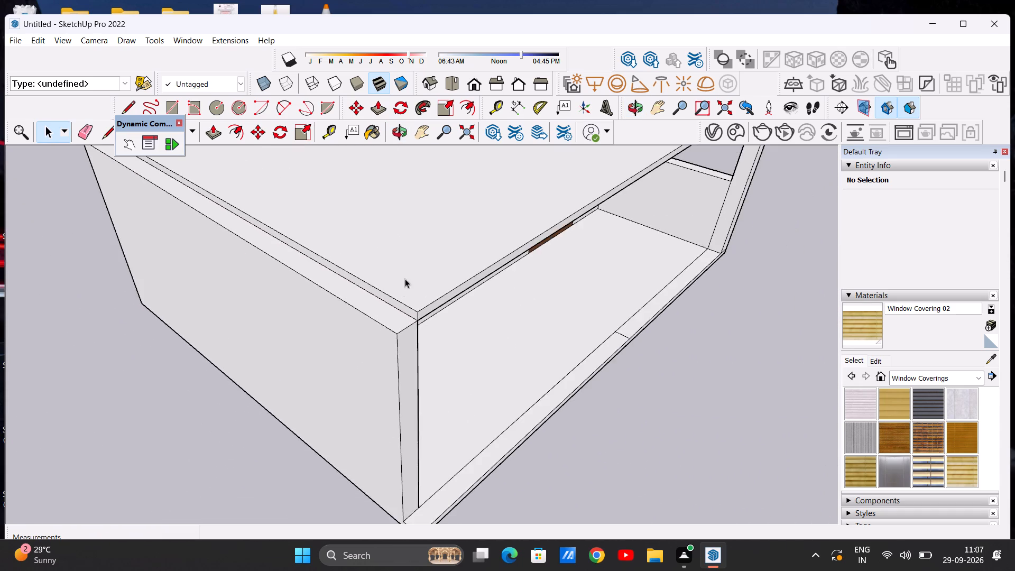
scroll(405, 279, down, 10)
scroll(417, 322, up, 7)
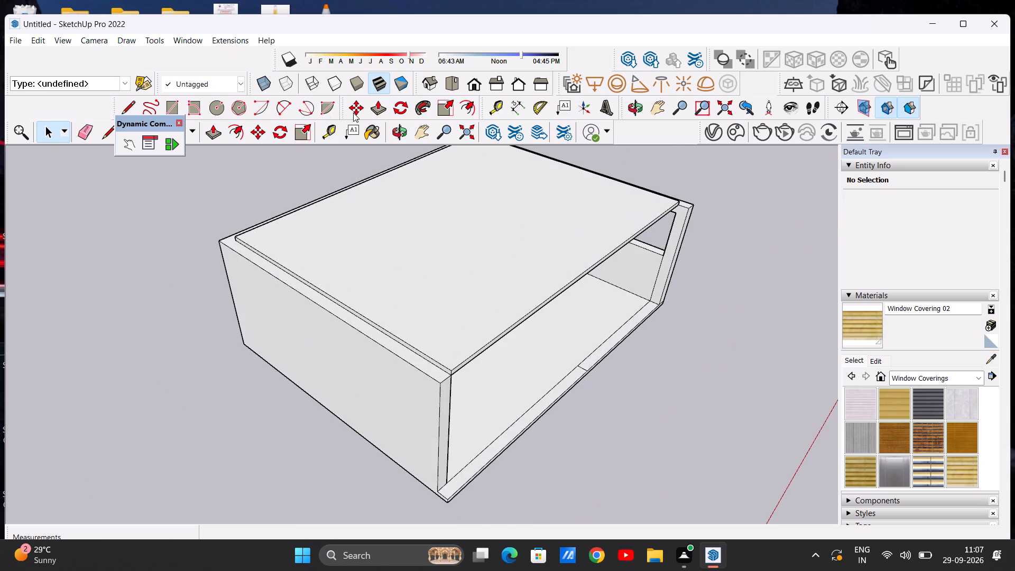
Push/Pull the top face of the perimeter walls upward to about 11' 2" above the roof slab.
click(211, 129)
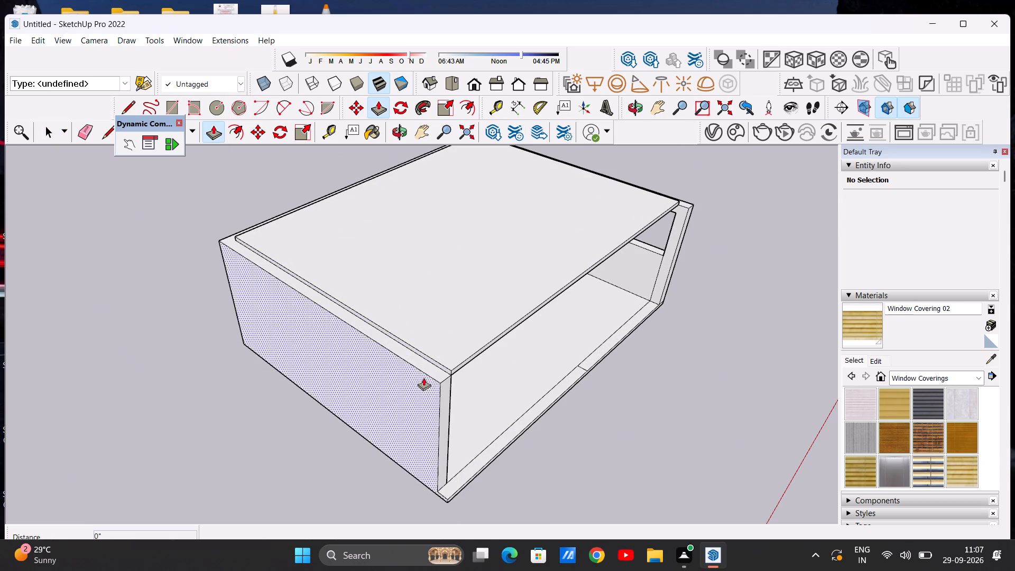
scroll(426, 376, up, 7)
click(439, 366)
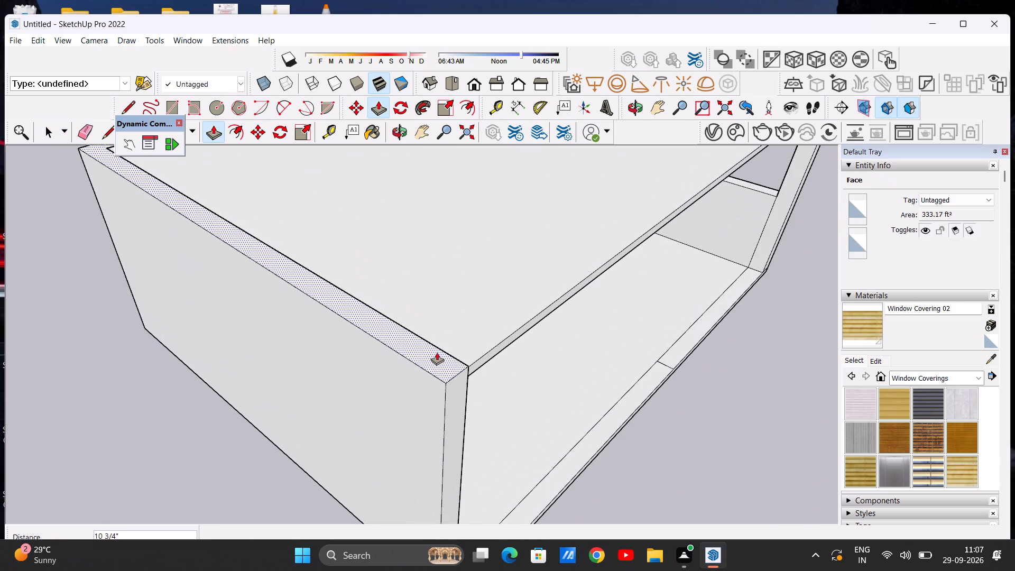
scroll(454, 283, down, 11)
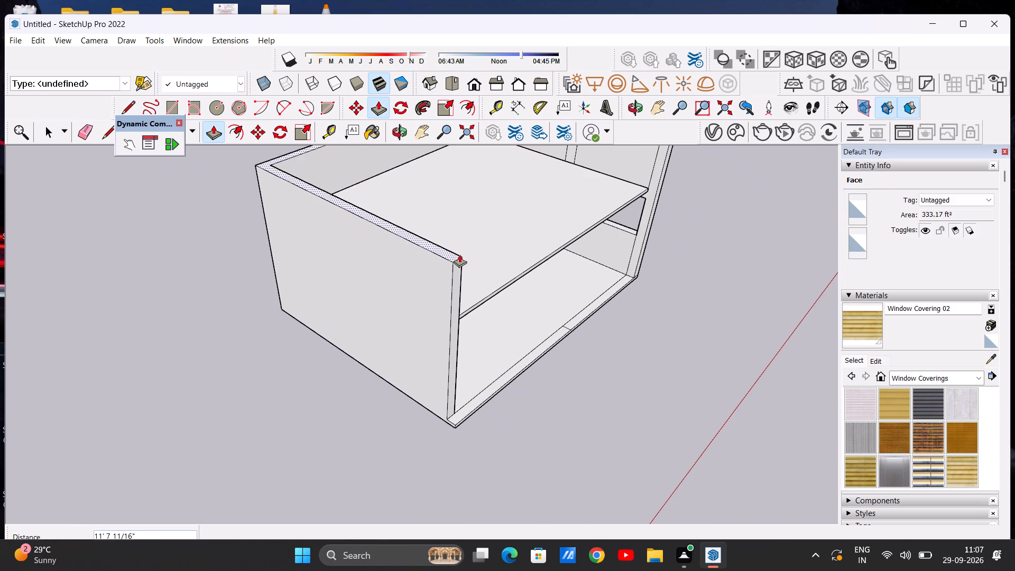
middle_drag(439, 264, 305, 257)
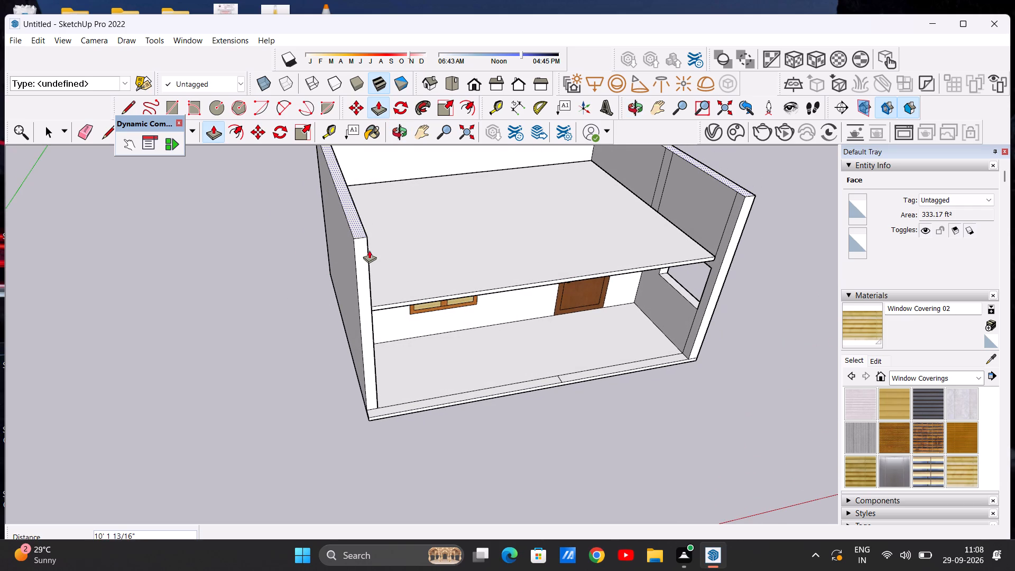
click(365, 240)
key(space)
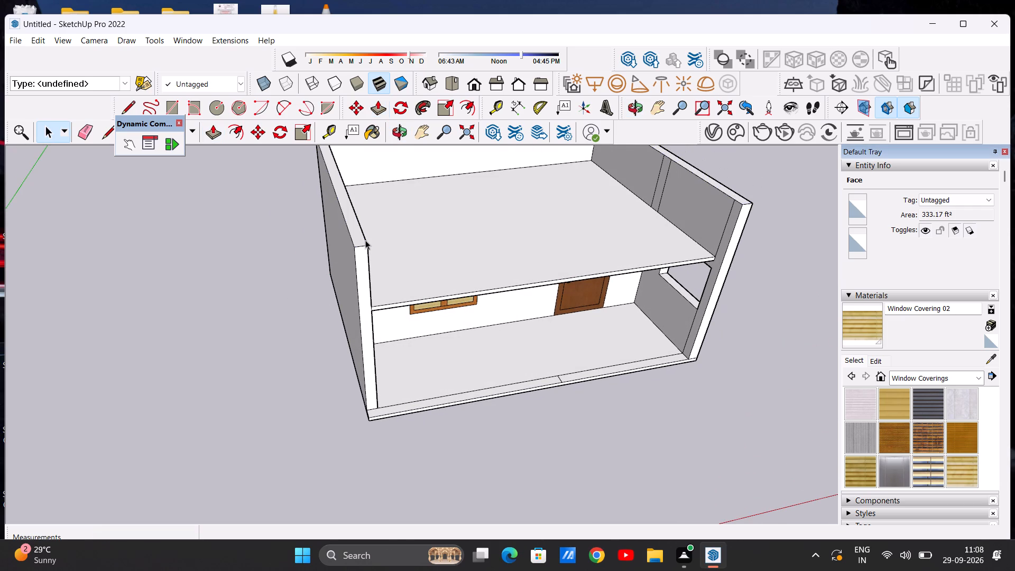
Measure the raised side wall's height above the roof slab at the front corner, without placing the dimension.
scroll(380, 233, down, 7)
middle_drag(433, 314, 365, 224)
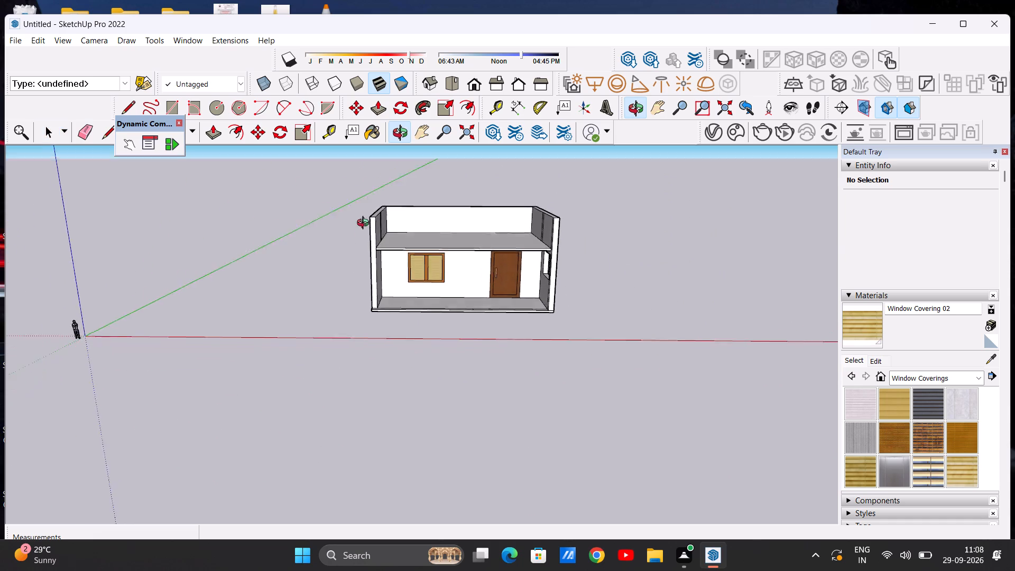
middle_drag(365, 224, 364, 213)
scroll(367, 211, up, 12)
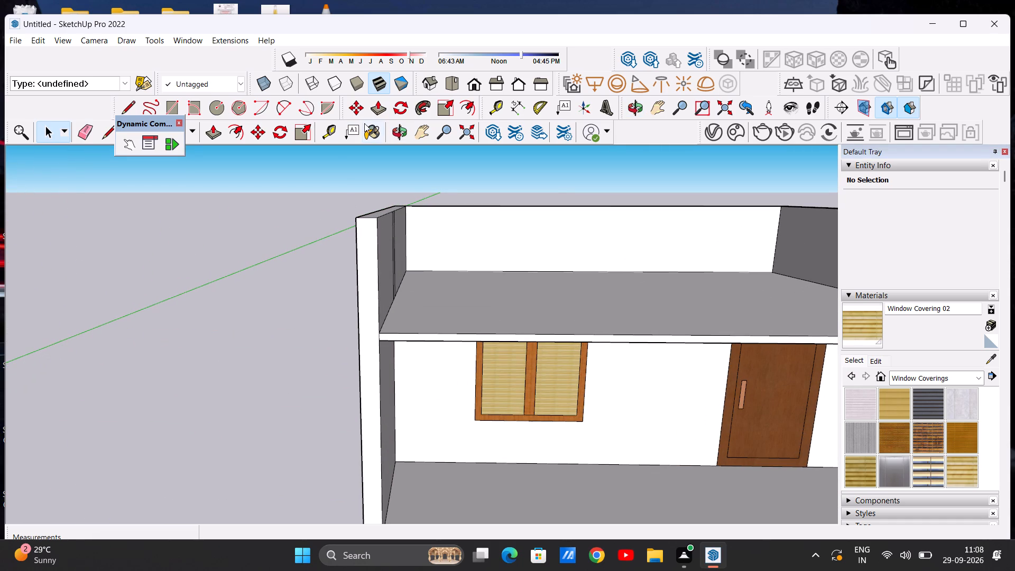
click(516, 104)
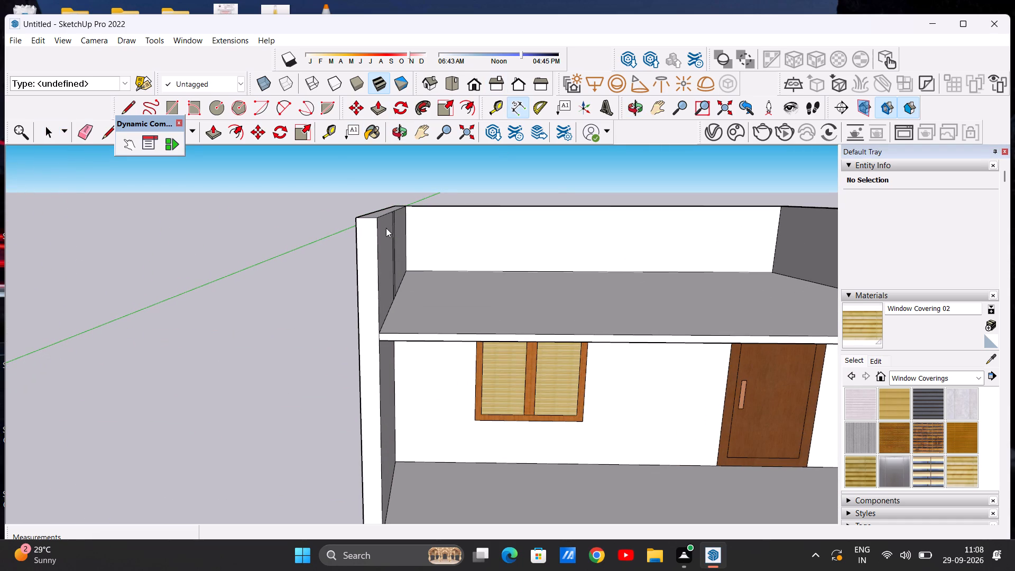
click(378, 222)
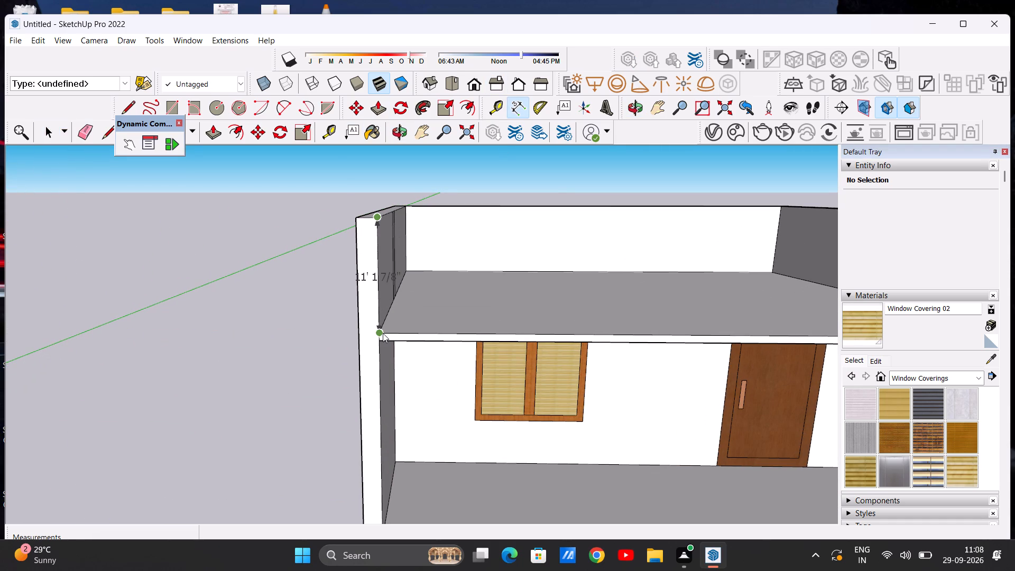
click(380, 333)
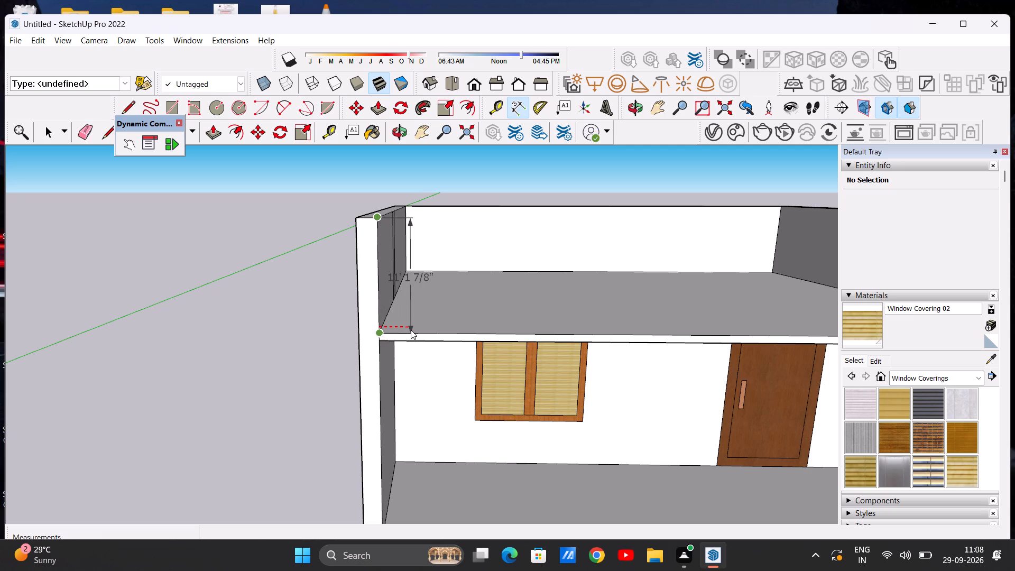
key(space)
Erase the two vertical lines on the inner face of the plain side wall above the roof slab.
scroll(399, 328, down, 5)
middle_drag(615, 263, 531, 236)
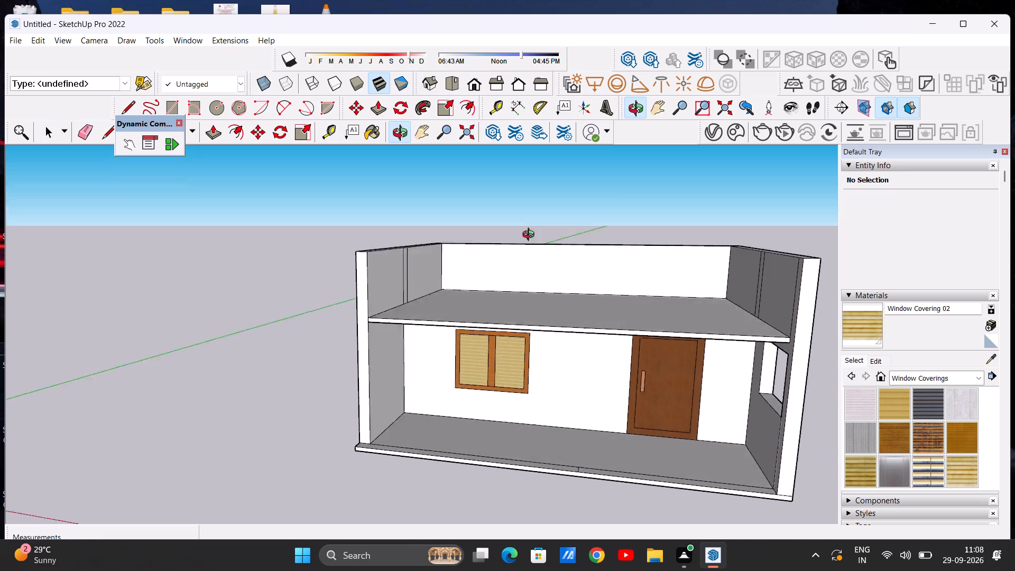
middle_drag(531, 236, 456, 226)
scroll(441, 257, up, 2)
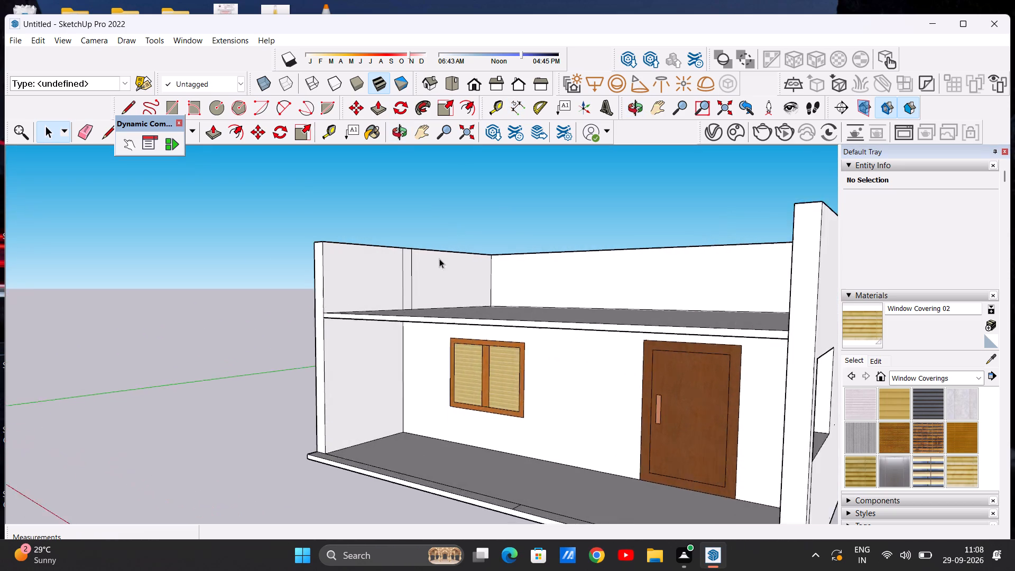
scroll(439, 259, up, 2)
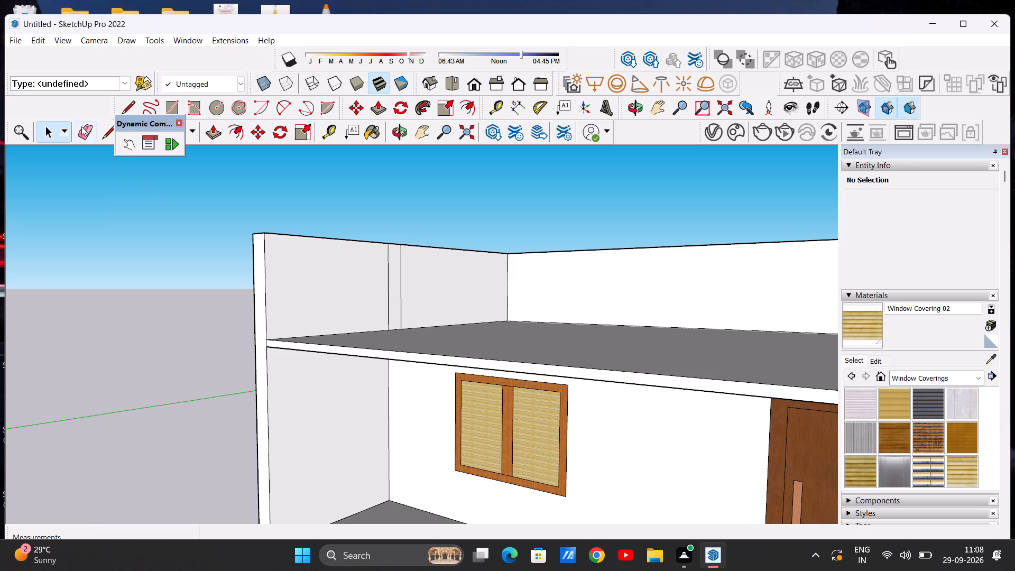
click(81, 126)
drag(379, 288, 408, 277)
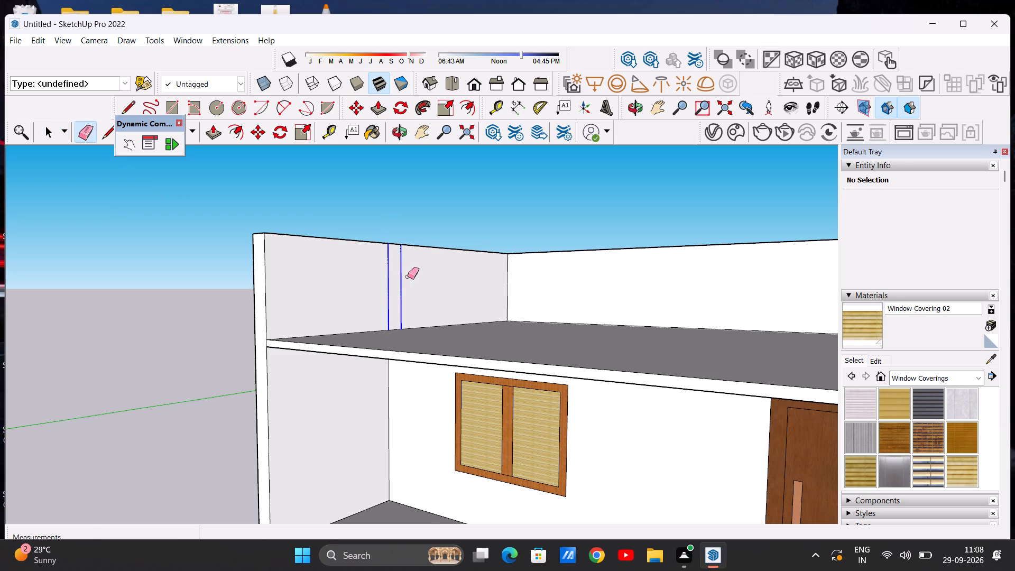
Erase the matching two vertical lines above the roof slab on the inner face of the side wall with the opening.
scroll(468, 279, down, 4)
middle_drag(410, 323, 745, 310)
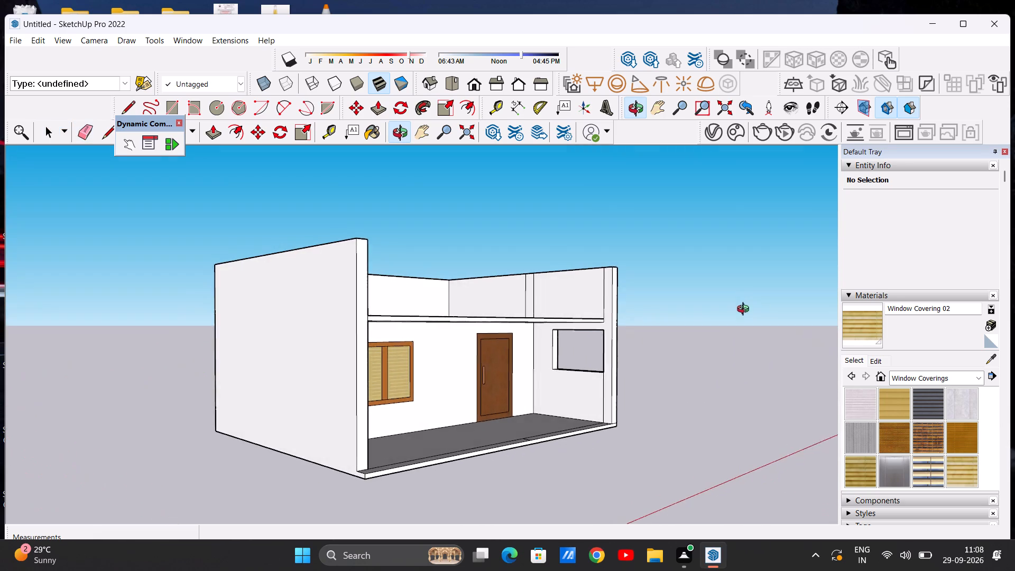
middle_drag(745, 310, 743, 310)
scroll(576, 283, up, 10)
drag(487, 287, 529, 300)
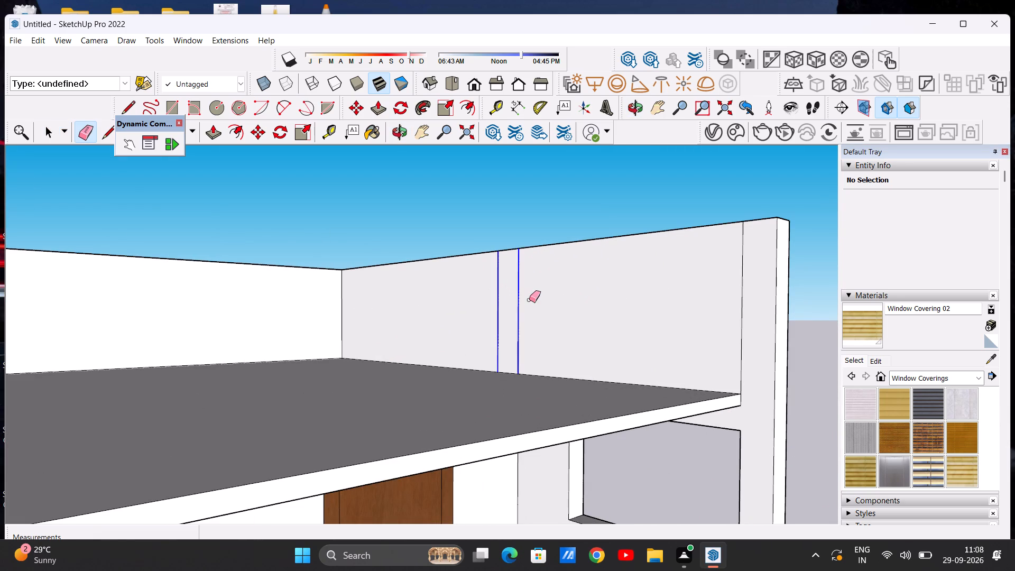
drag(529, 300, 533, 300)
scroll(529, 310, down, 10)
middle_drag(481, 380, 408, 393)
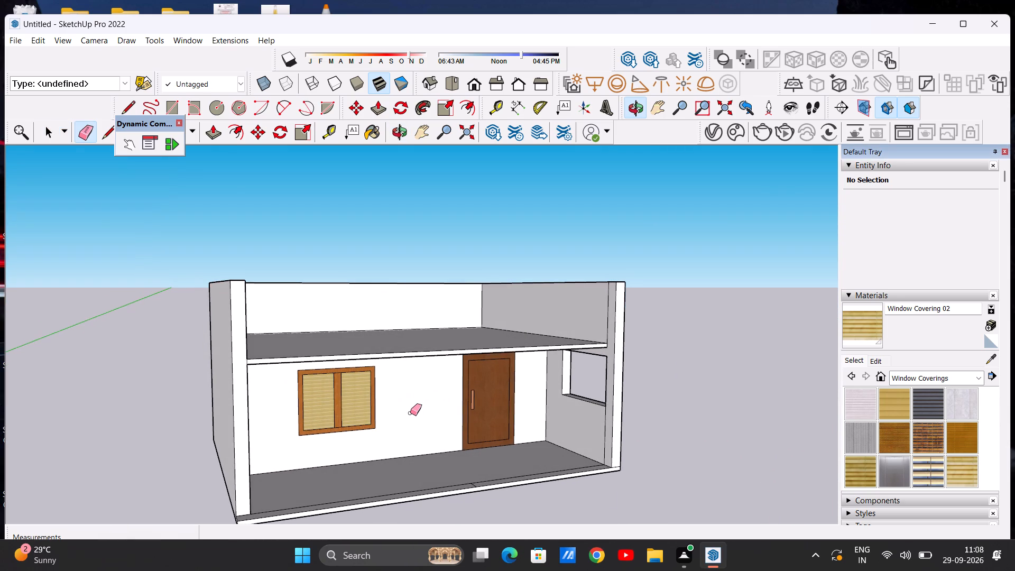
key(space)
middle_drag(494, 416, 480, 323)
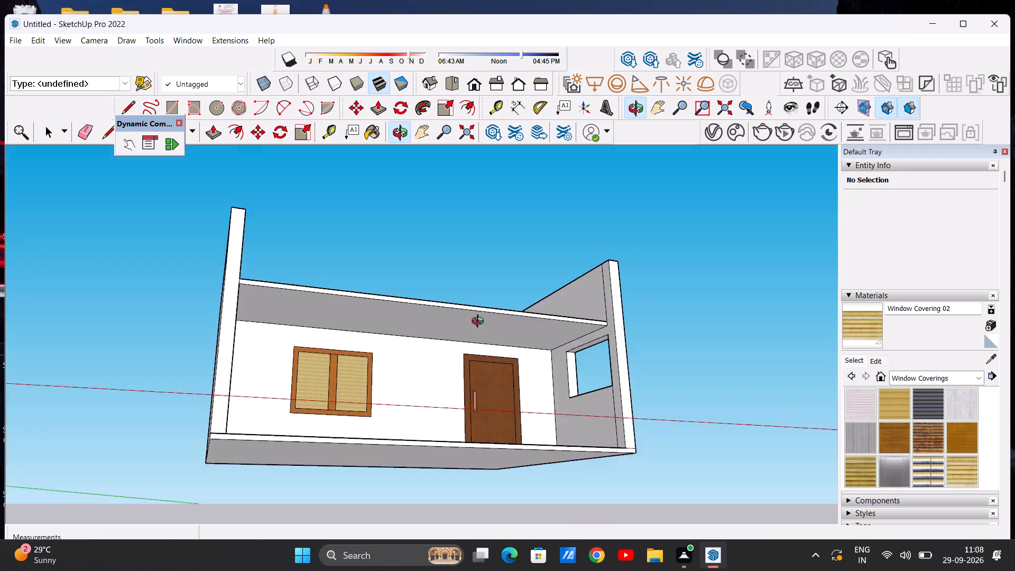
Examine the raised perimeter walls and the roof slab from the front and from above.
middle_drag(480, 323, 449, 356)
scroll(488, 363, down, 7)
middle_drag(457, 385, 453, 387)
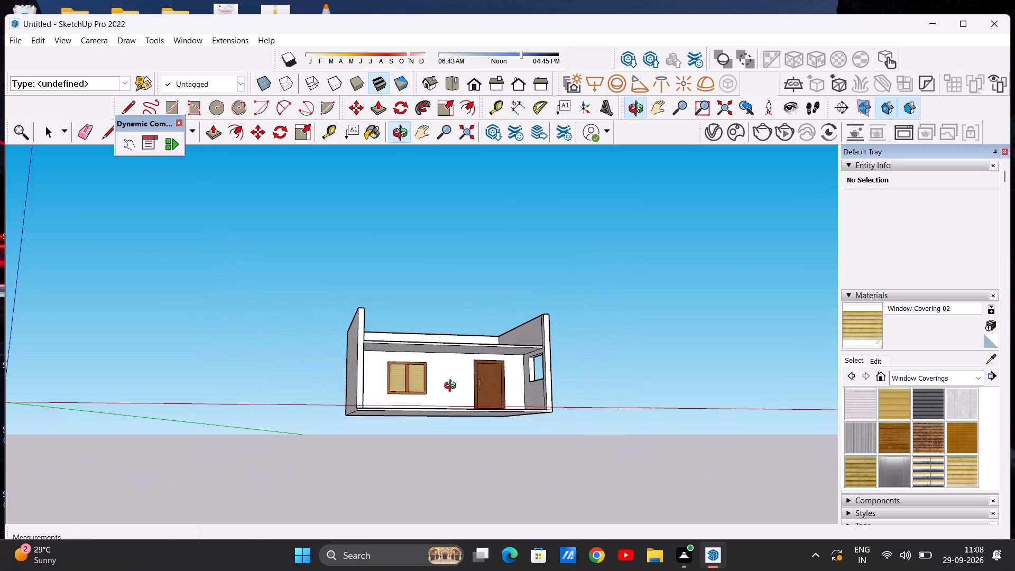
middle_drag(453, 387, 395, 447)
scroll(449, 375, up, 4)
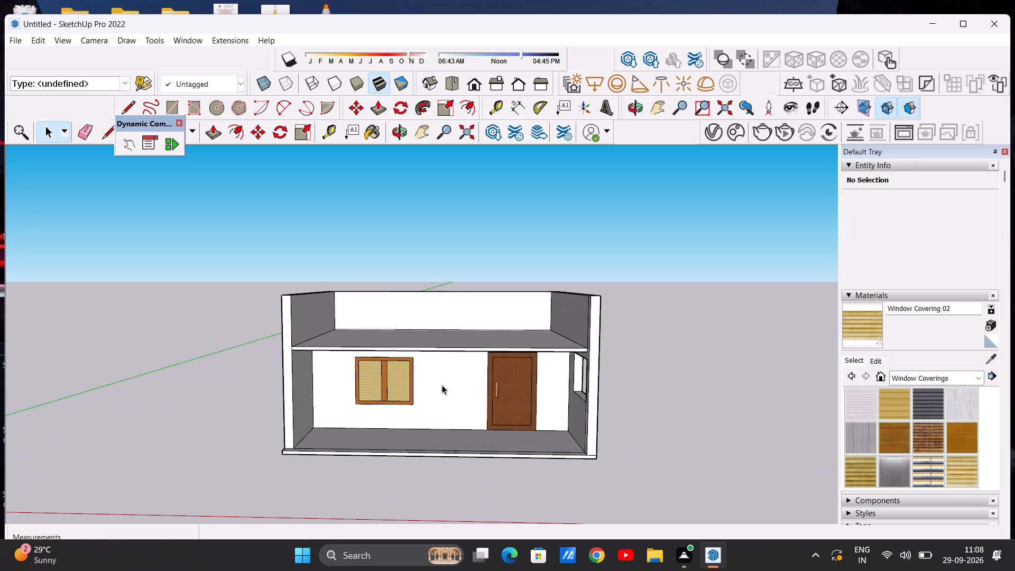
scroll(519, 294, down, 2)
scroll(455, 305, down, 4)
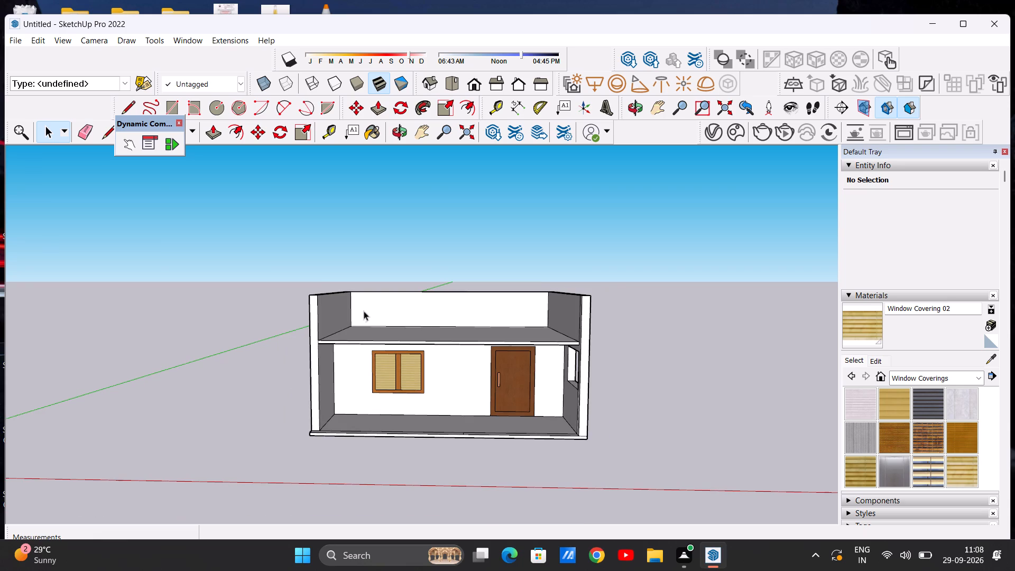
scroll(365, 307, up, 13)
scroll(370, 336, down, 6)
scroll(387, 292, down, 7)
middle_drag(440, 285, 407, 353)
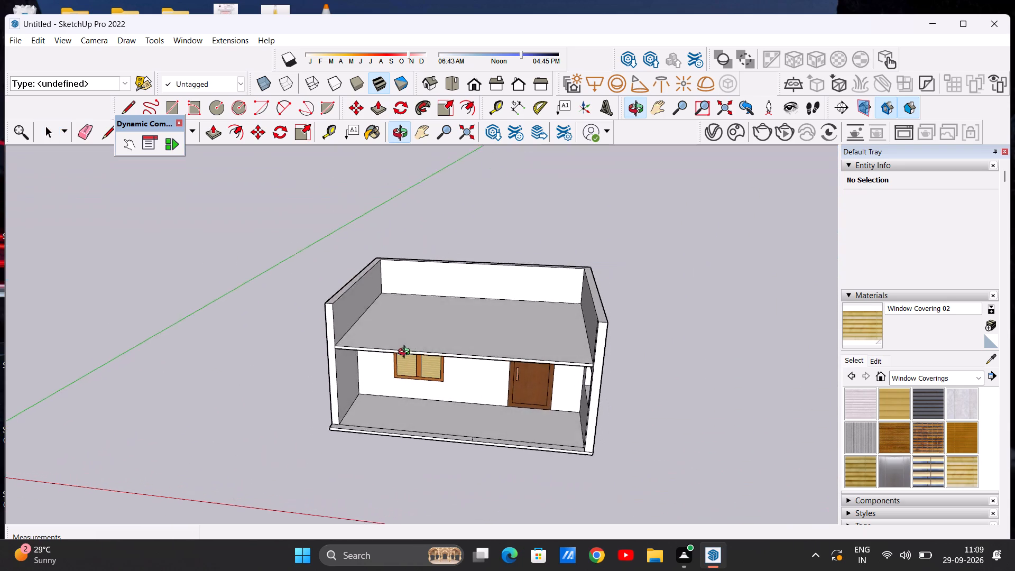
middle_drag(407, 353, 441, 439)
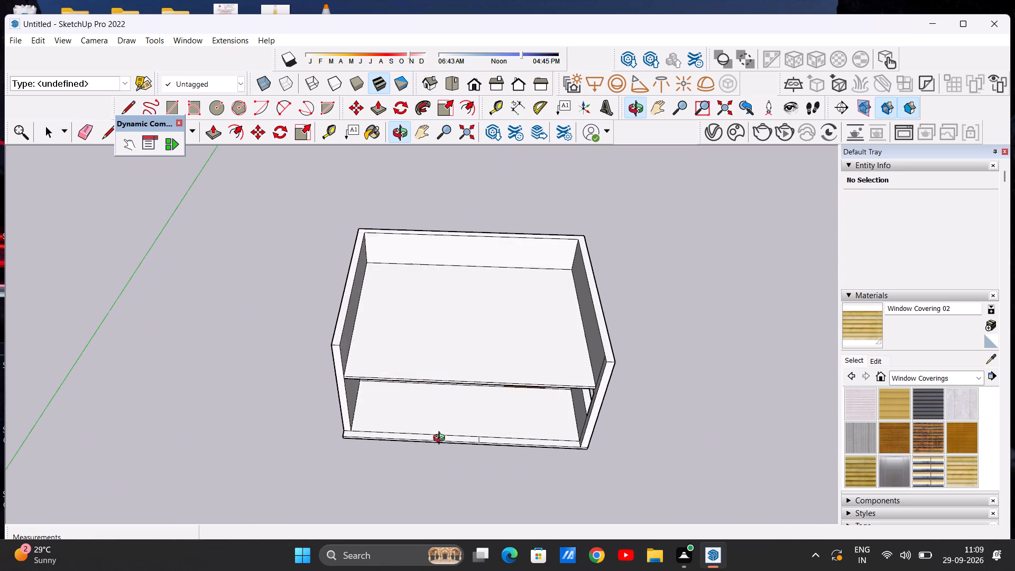
middle_drag(441, 439, 428, 381)
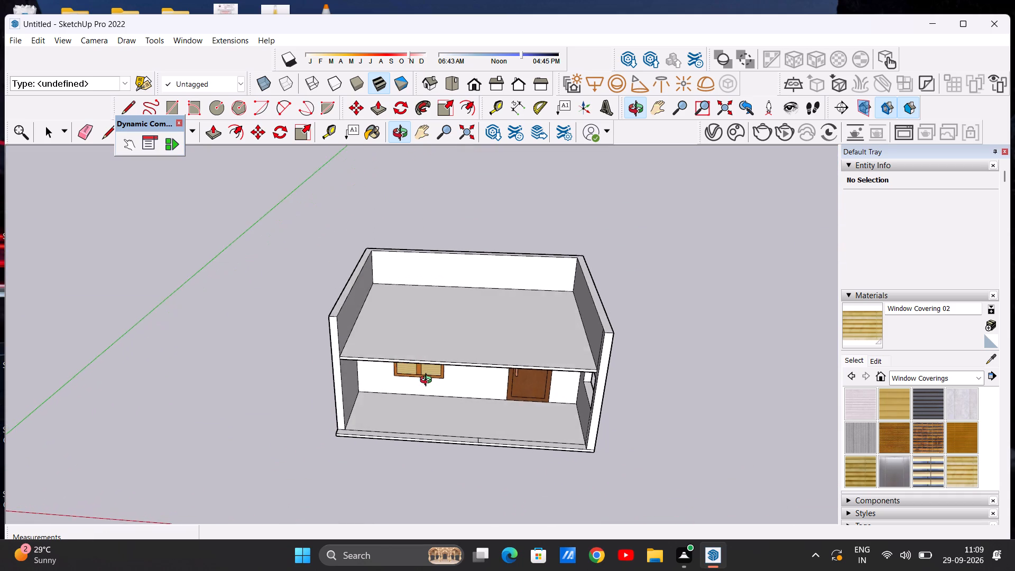
middle_drag(428, 381, 428, 385)
Inspect the roof slab's front edge where it meets both side walls, and the open front of the building.
scroll(605, 373, up, 15)
scroll(602, 340, down, 3)
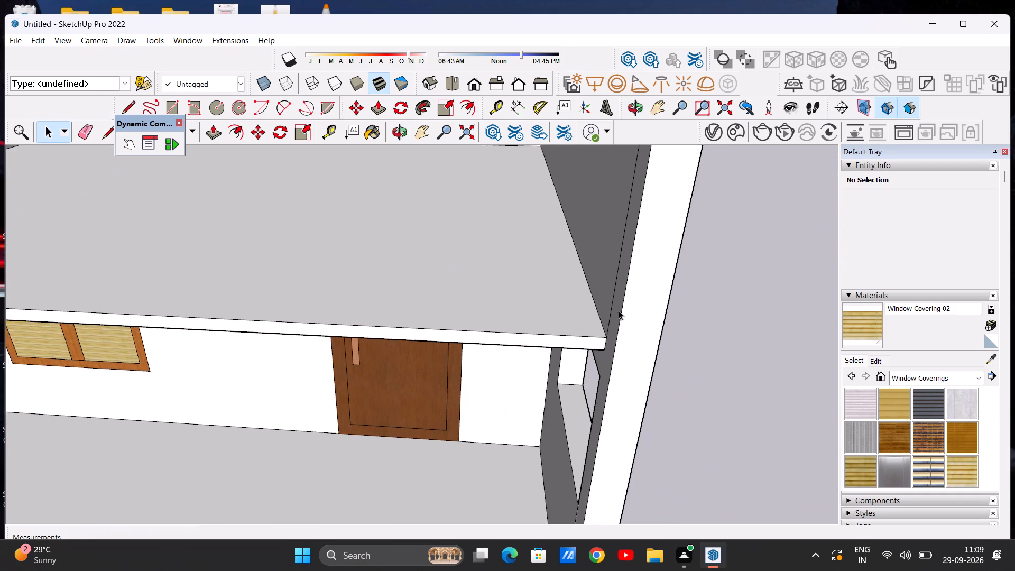
scroll(586, 342, up, 1)
middle_drag(617, 341, 625, 298)
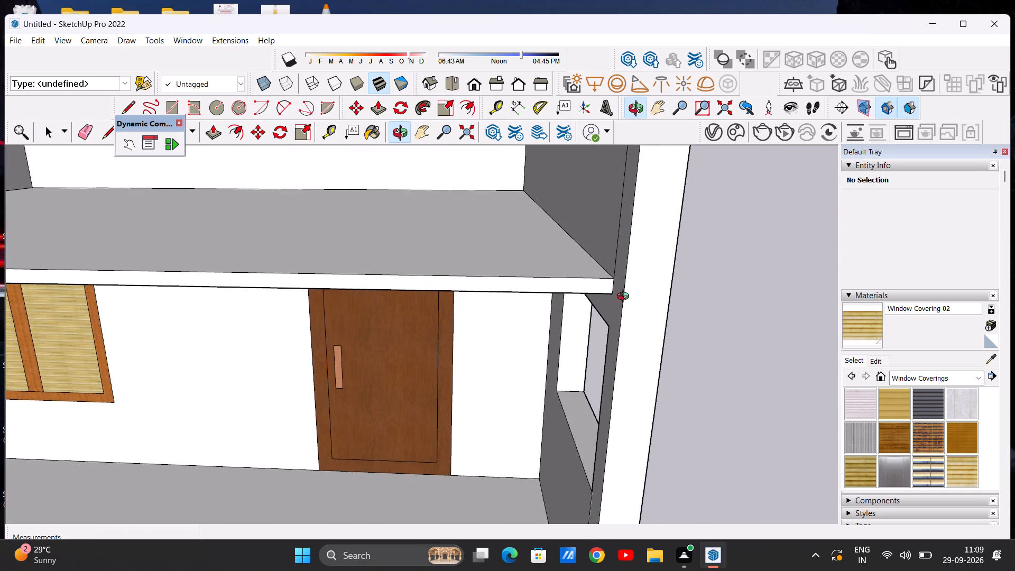
middle_drag(625, 298, 630, 300)
scroll(642, 304, up, 1)
scroll(689, 311, down, 11)
scroll(267, 312, up, 6)
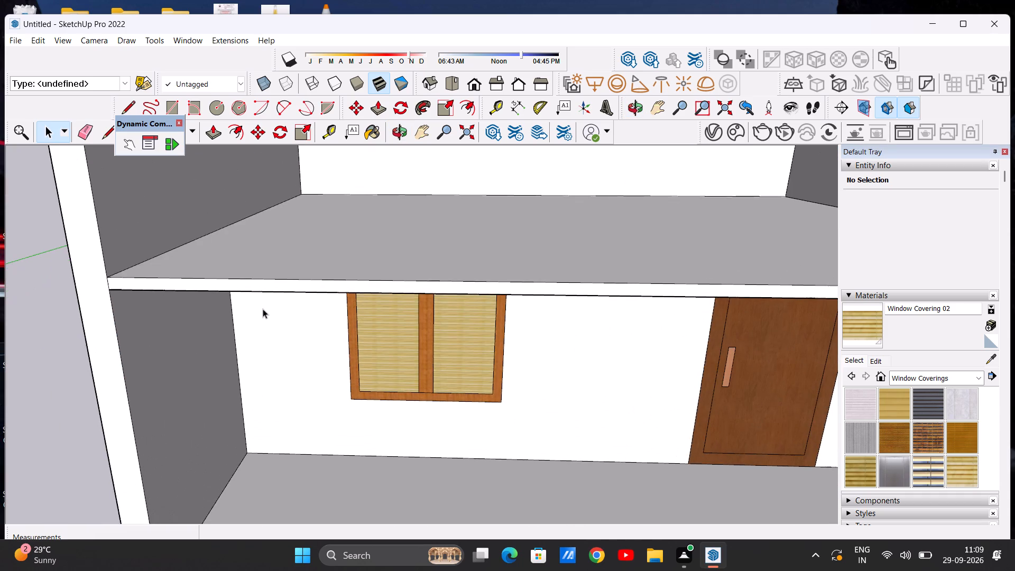
scroll(354, 294, down, 5)
middle_drag(376, 291, 242, 290)
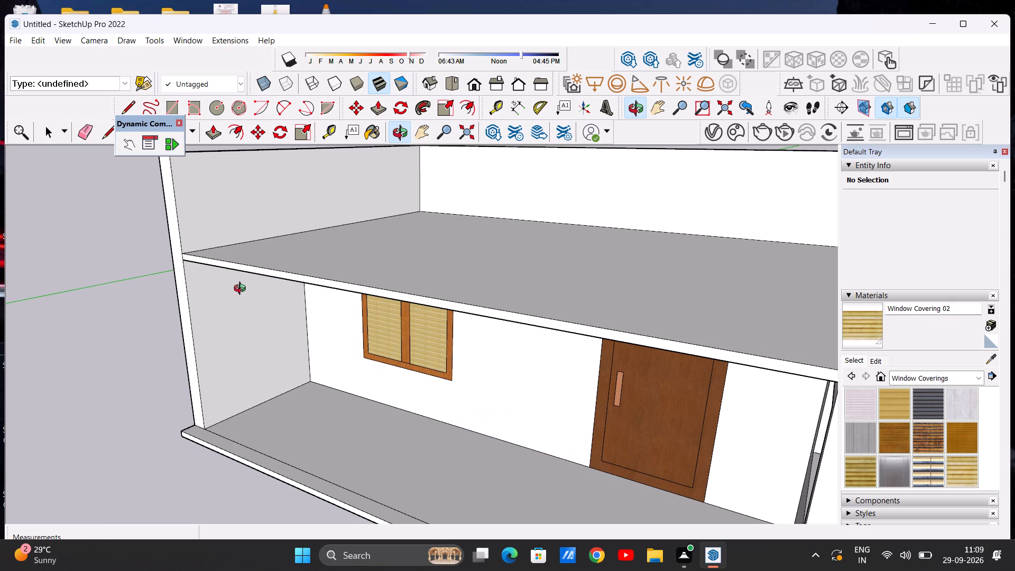
middle_drag(242, 290, 524, 287)
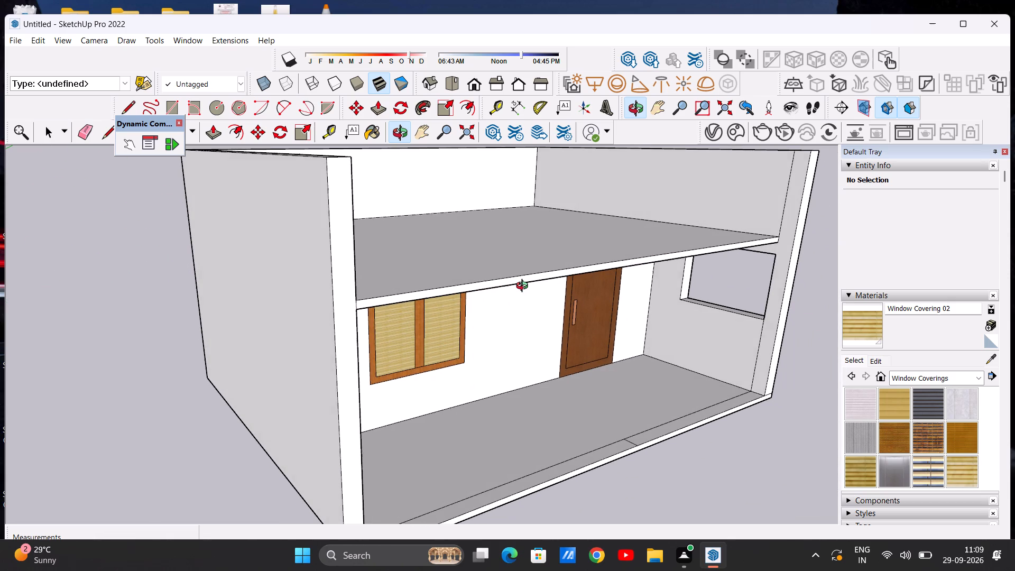
middle_drag(524, 287, 372, 310)
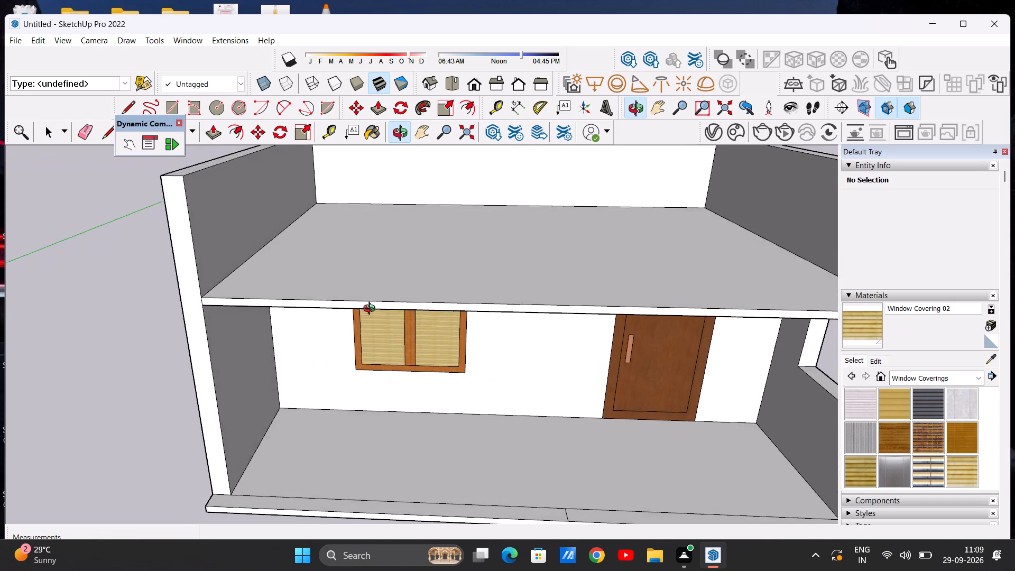
middle_drag(372, 310, 383, 323)
scroll(383, 323, down, 4)
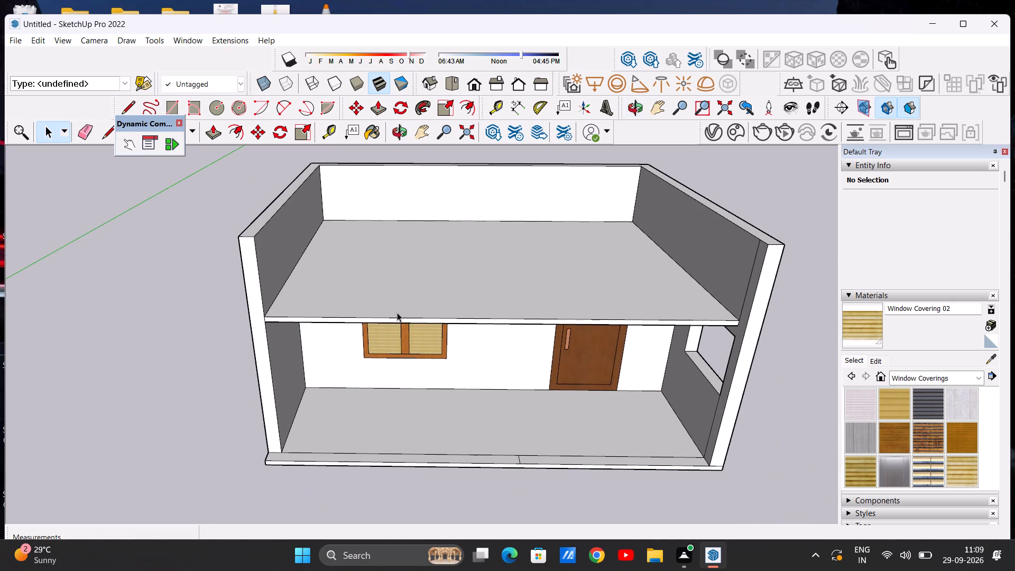
scroll(400, 312, up, 2)
scroll(396, 312, down, 3)
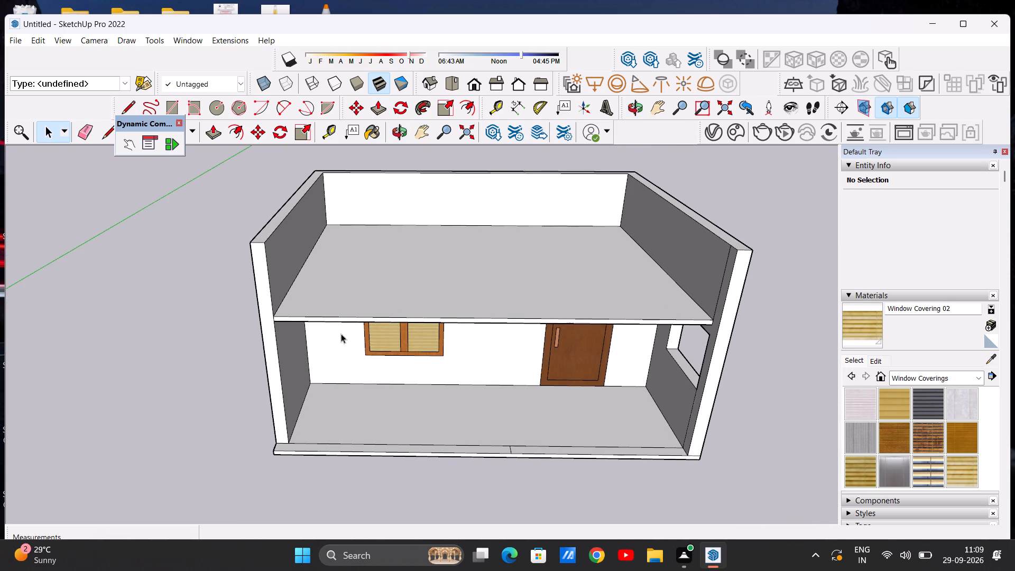
scroll(316, 321, up, 13)
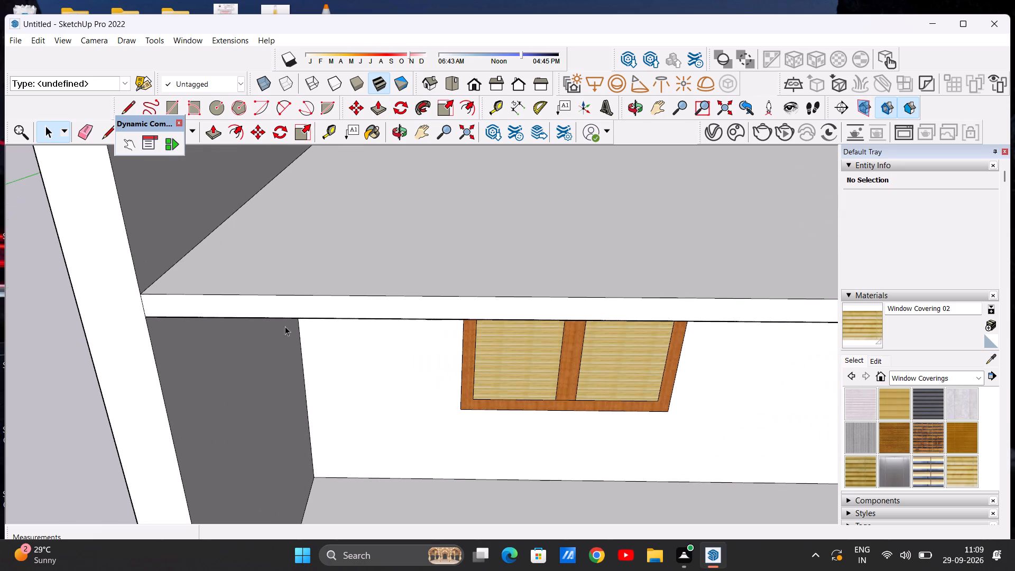
scroll(136, 287, up, 3)
scroll(261, 256, down, 19)
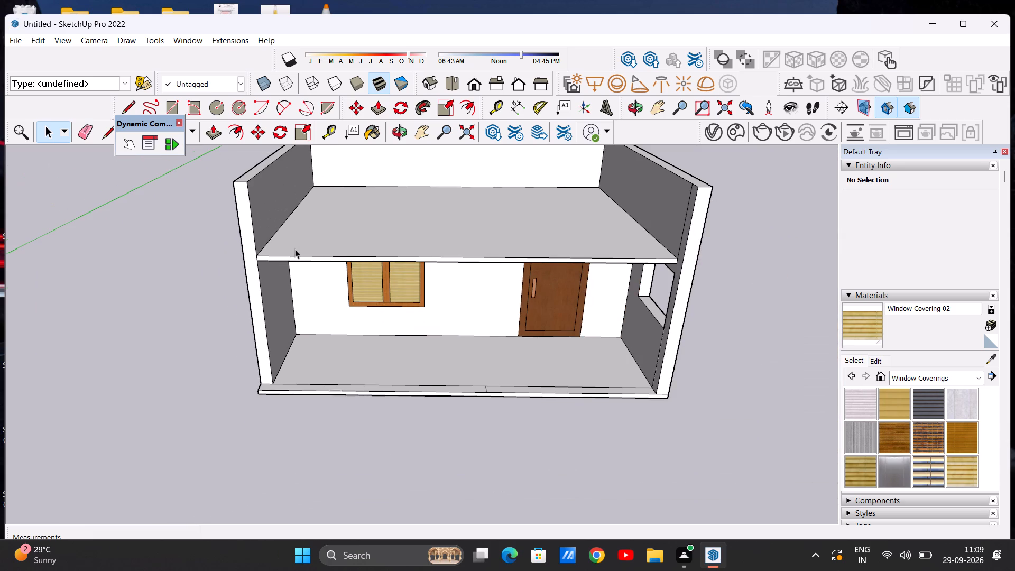
middle_drag(371, 259, 375, 236)
scroll(234, 395, up, 4)
scroll(248, 381, down, 5)
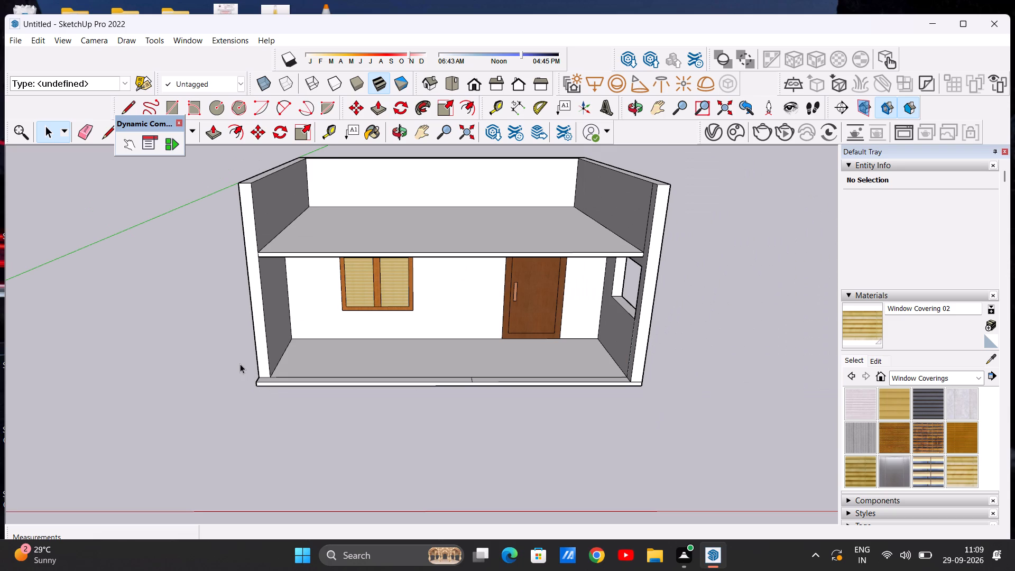
scroll(225, 360, down, 3)
middle_drag(244, 379, 261, 329)
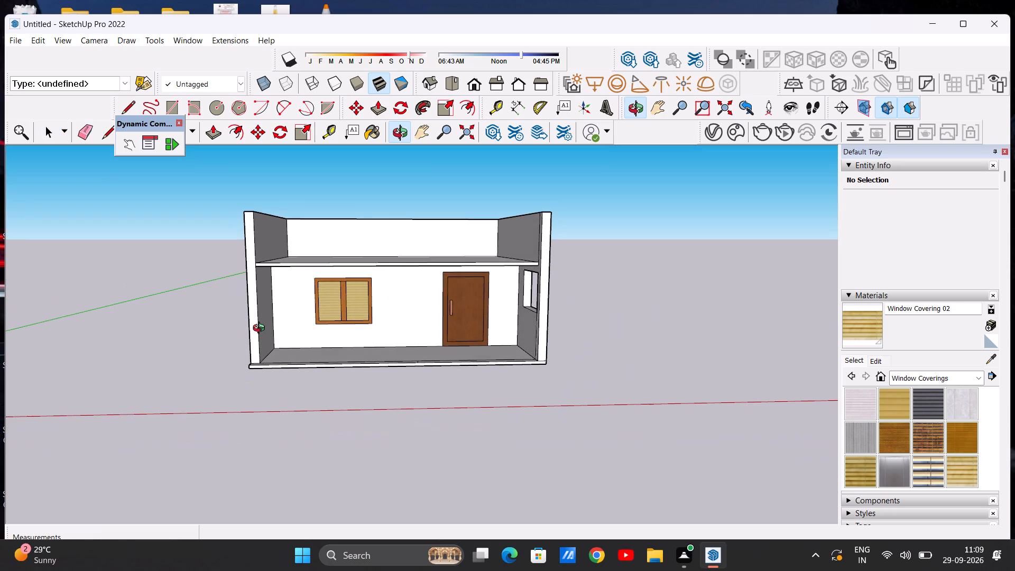
middle_drag(261, 329, 255, 333)
scroll(302, 265, up, 8)
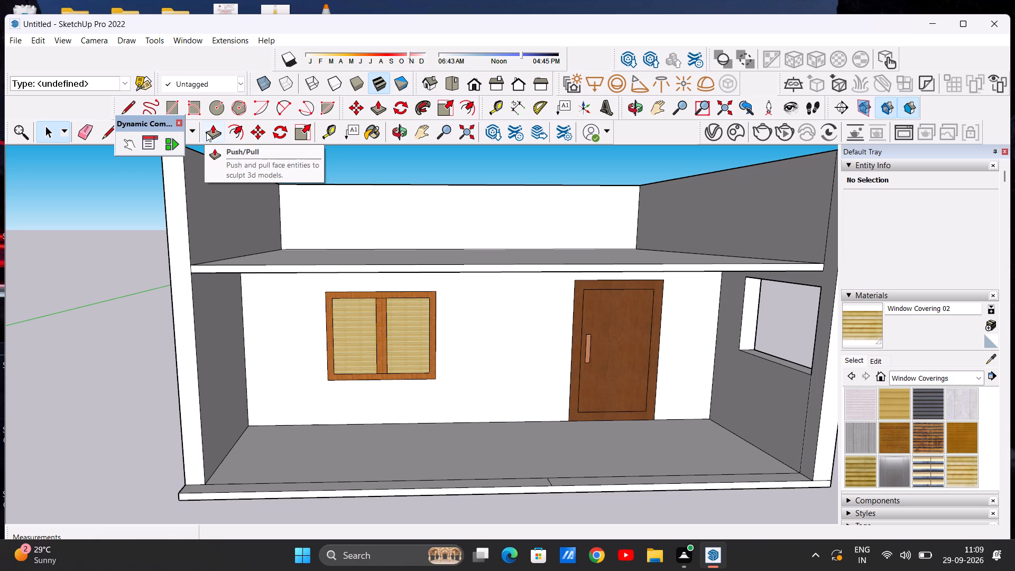
Push/Pull the front floor strip on the window side upward 33' 9 3/16" to the top of the perimeter walls.
key(space)
scroll(306, 231, down, 3)
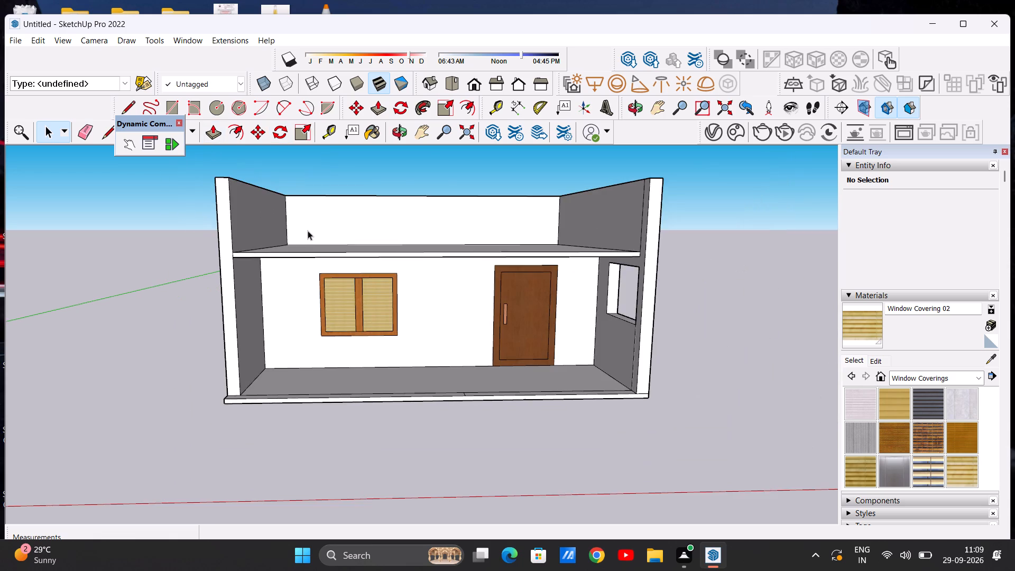
scroll(323, 269, down, 1)
middle_drag(329, 280, 334, 386)
scroll(603, 289, up, 4)
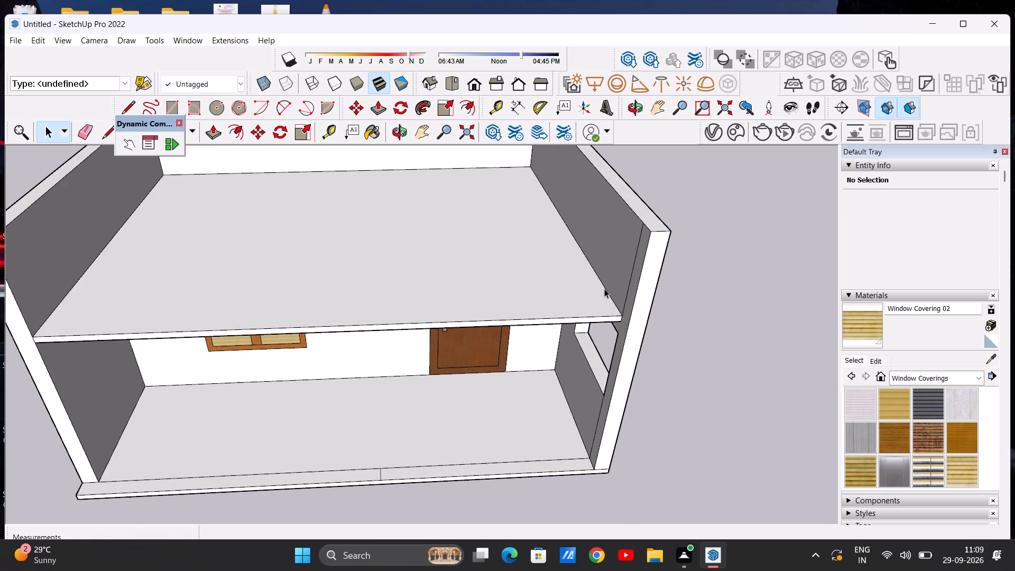
scroll(611, 299, down, 2)
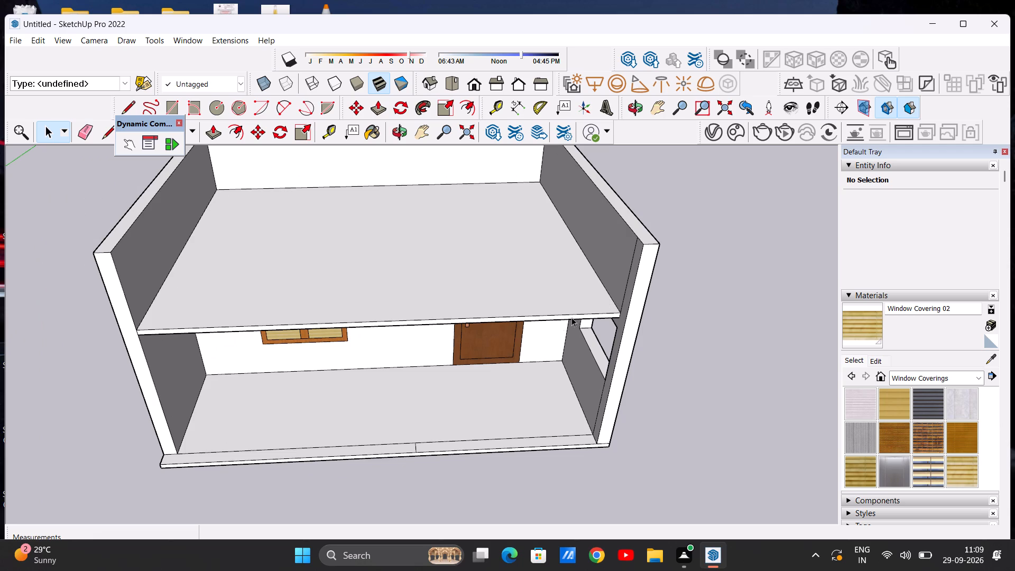
scroll(551, 272, down, 1)
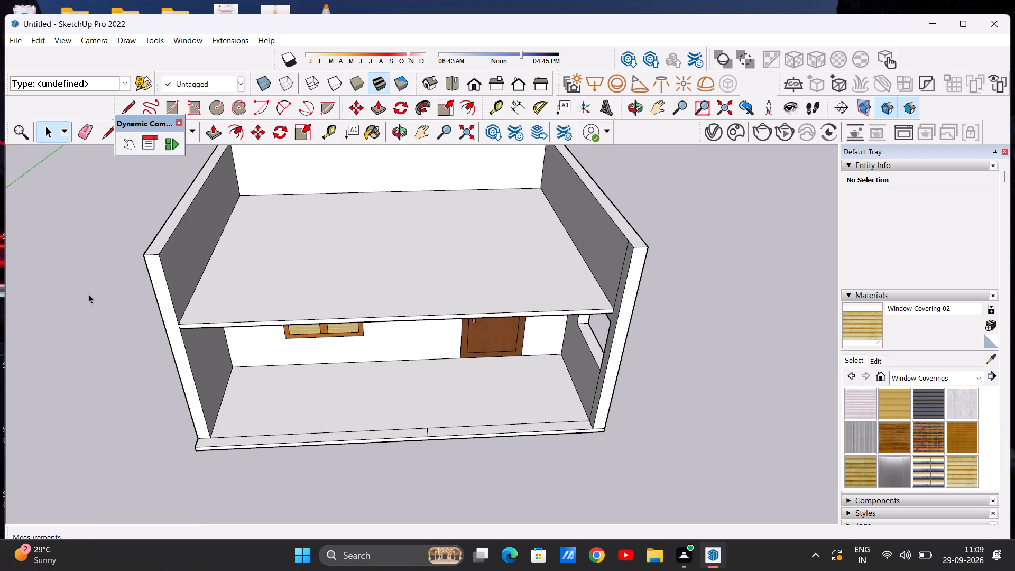
scroll(191, 284, up, 3)
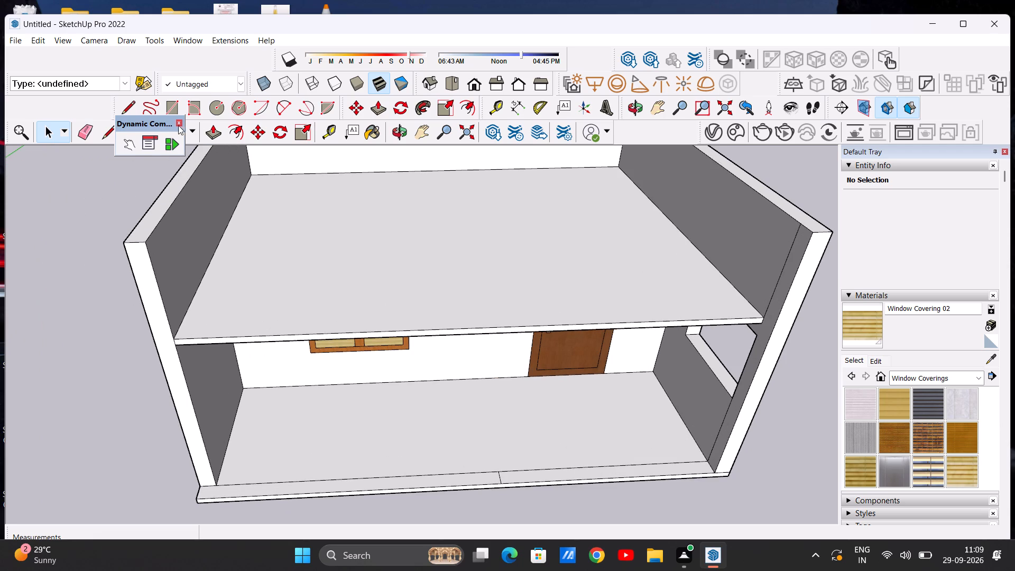
click(213, 127)
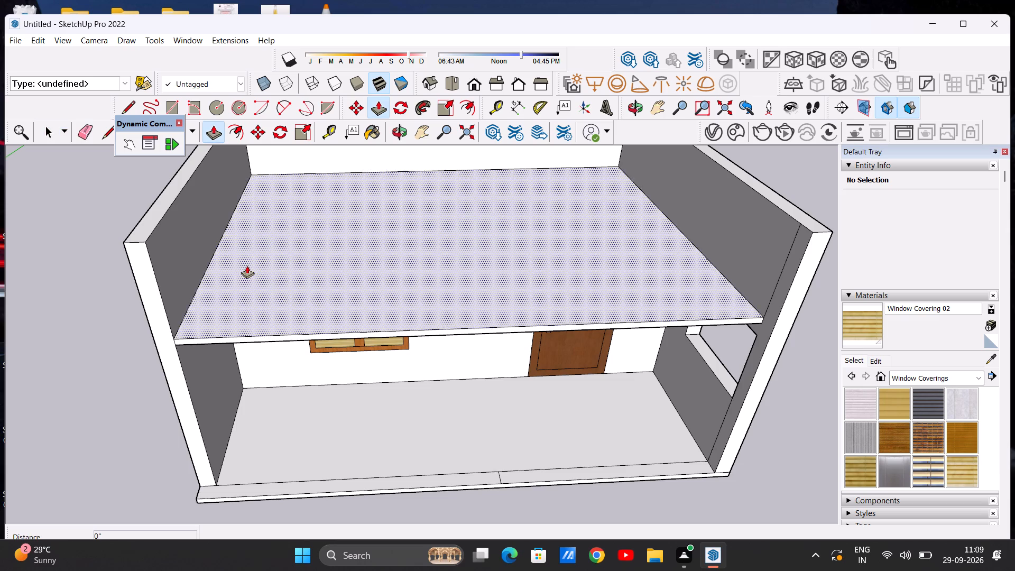
scroll(247, 265, down, 8)
middle_drag(264, 411, 267, 393)
scroll(334, 367, up, 7)
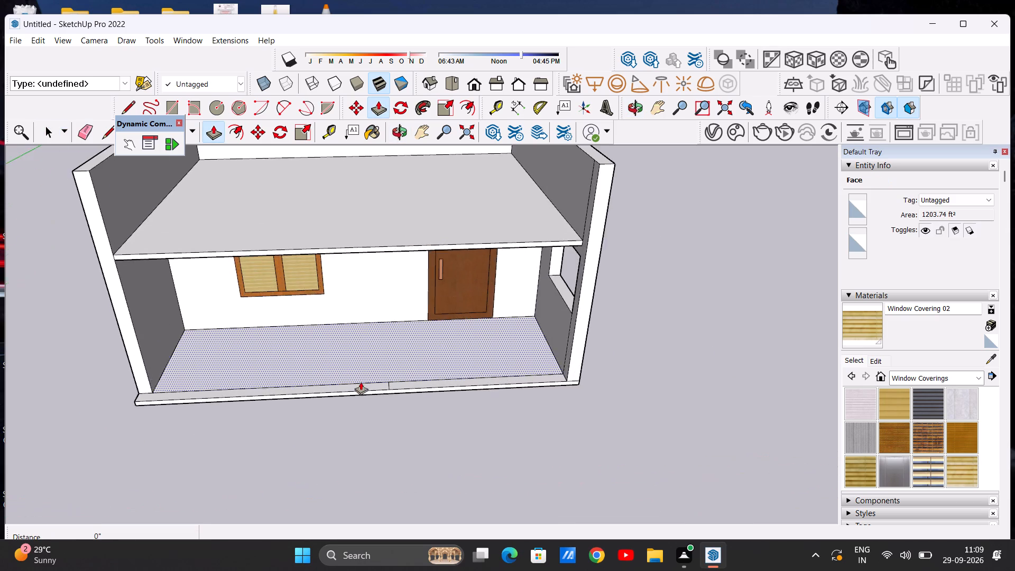
scroll(361, 382, up, 4)
click(391, 386)
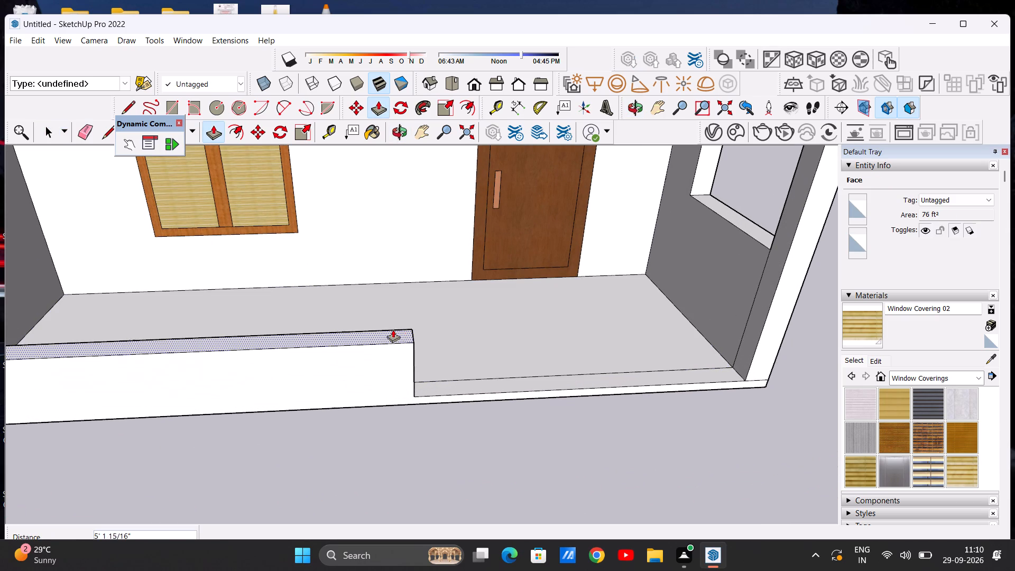
scroll(392, 319, down, 11)
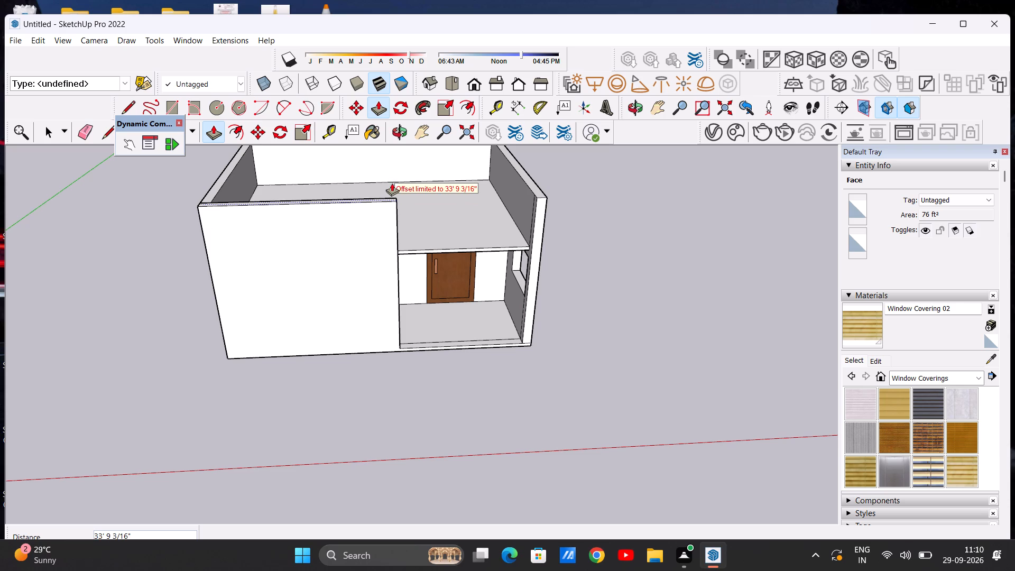
scroll(366, 219, down, 8)
middle_drag(364, 191, 392, 172)
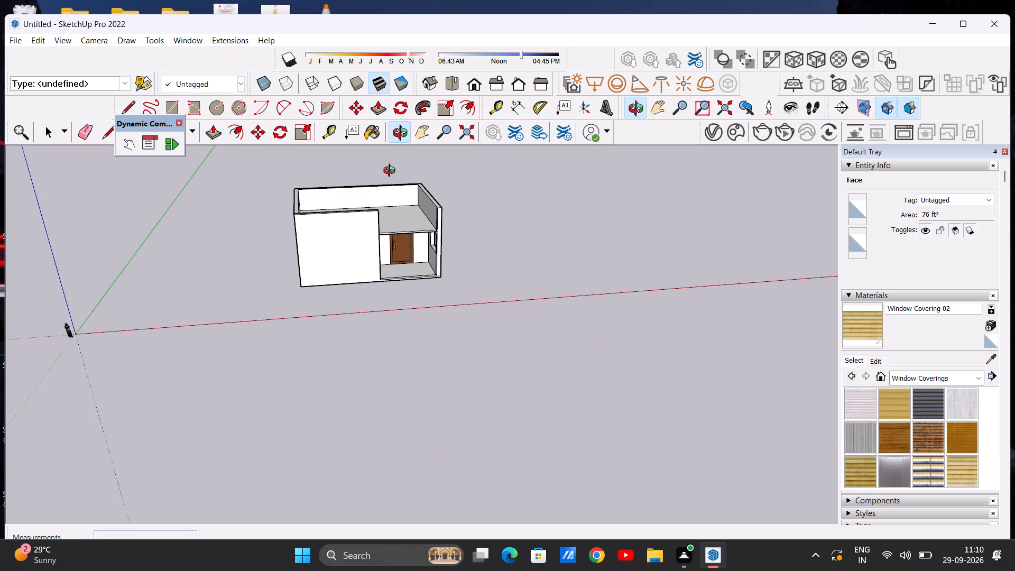
middle_drag(392, 172, 400, 162)
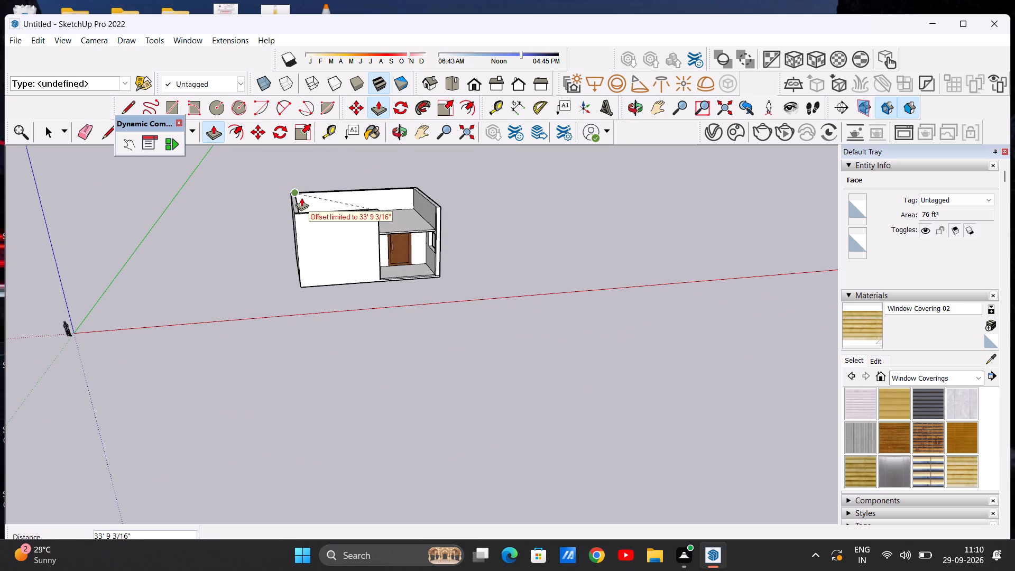
click(301, 208)
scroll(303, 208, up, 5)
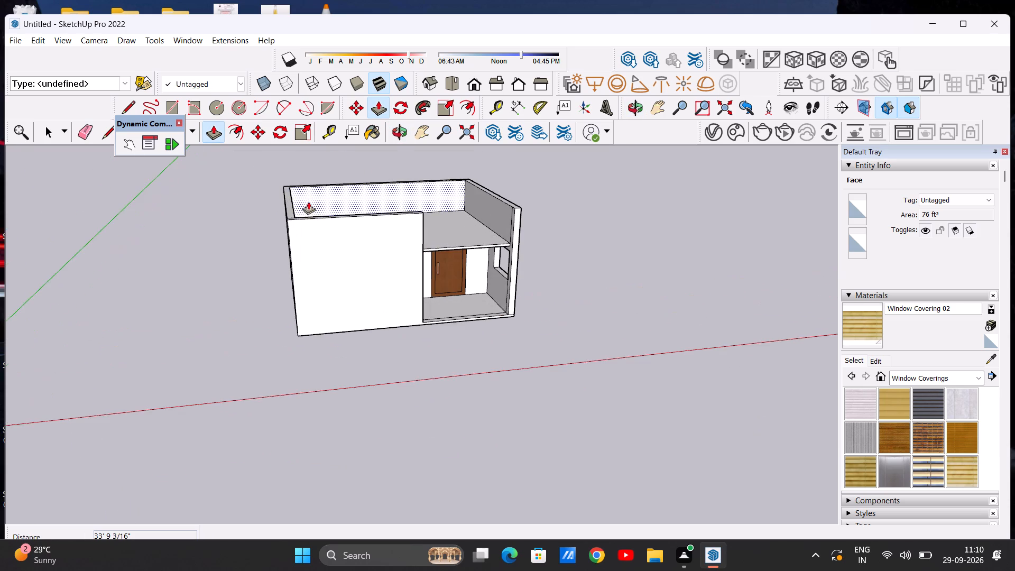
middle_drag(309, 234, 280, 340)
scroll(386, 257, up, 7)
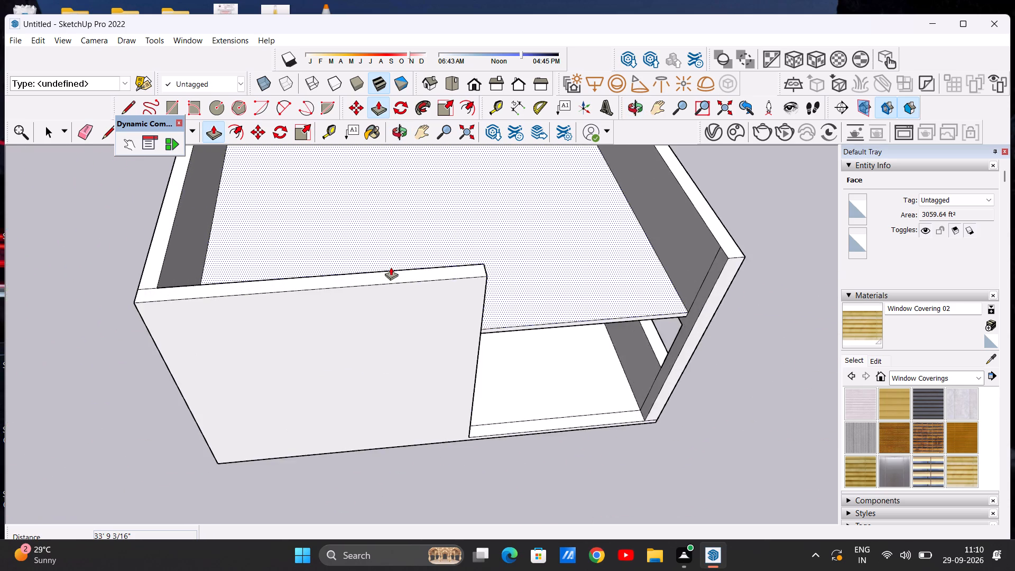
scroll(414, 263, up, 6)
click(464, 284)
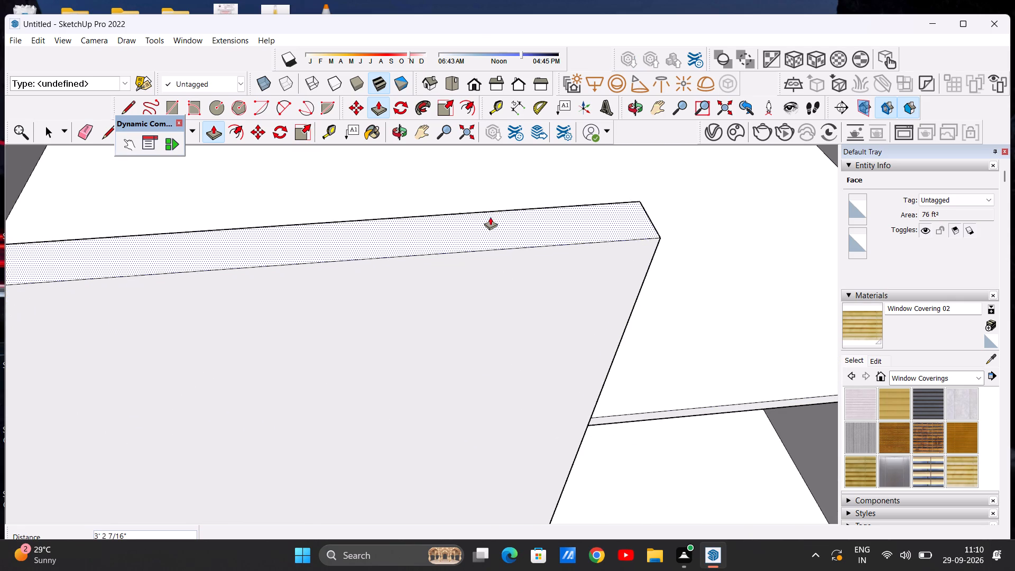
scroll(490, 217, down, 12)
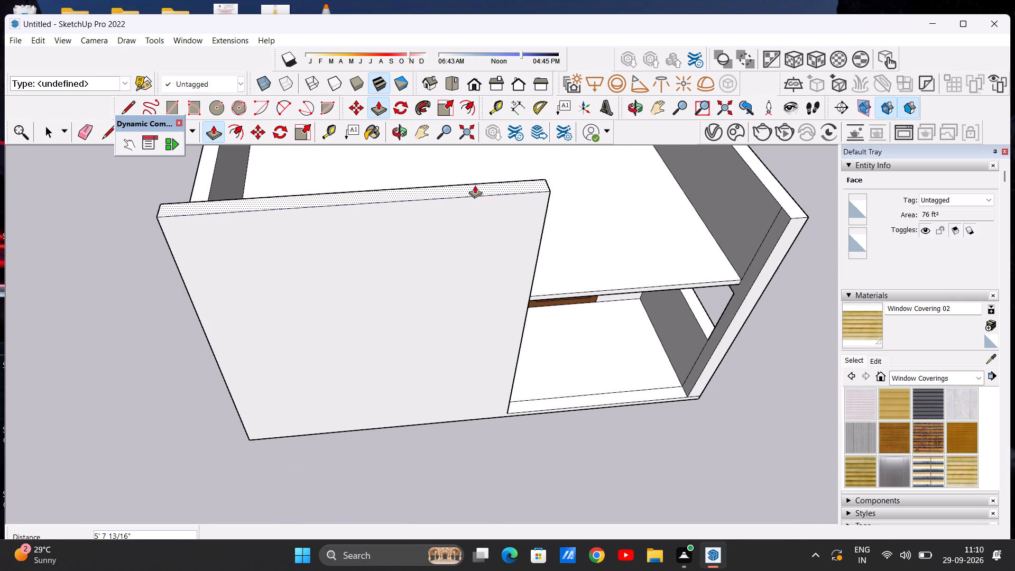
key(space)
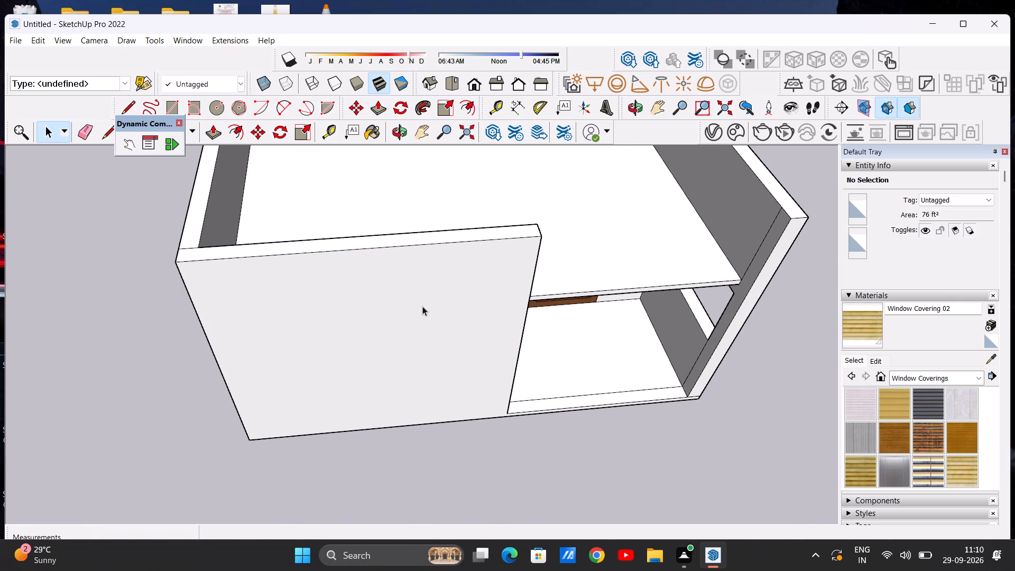
Examine the tall front wall, the roof slab and the open part of the front from several angles.
middle_drag(409, 304, 386, 175)
scroll(353, 296, down, 7)
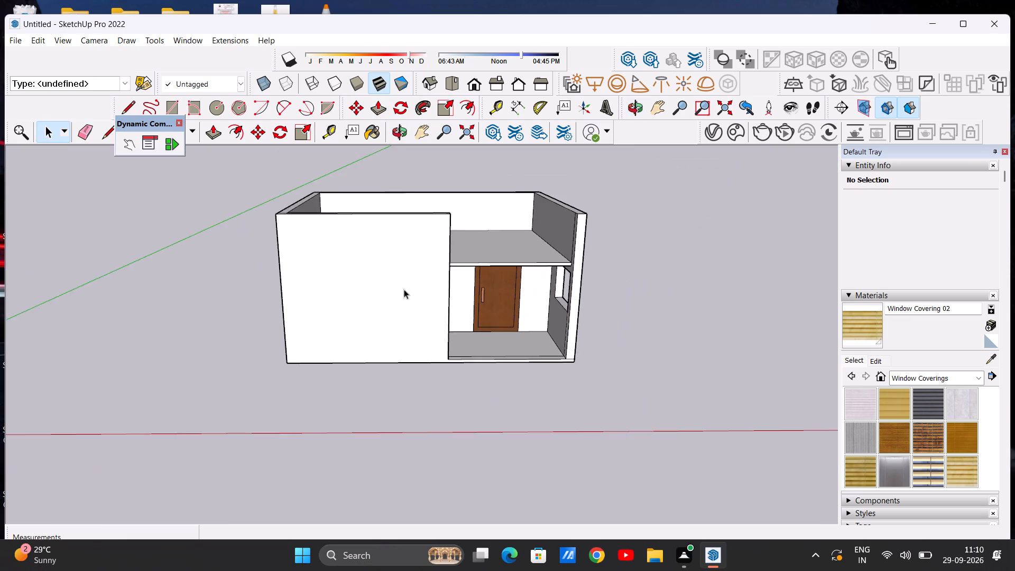
middle_drag(404, 289, 401, 238)
scroll(565, 197, up, 3)
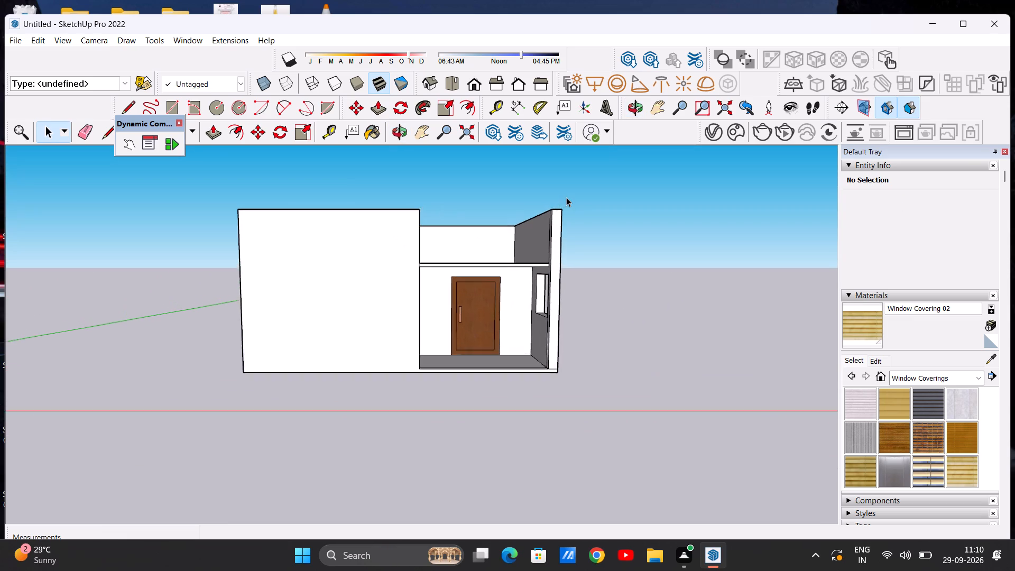
scroll(566, 197, up, 3)
scroll(463, 249, down, 2)
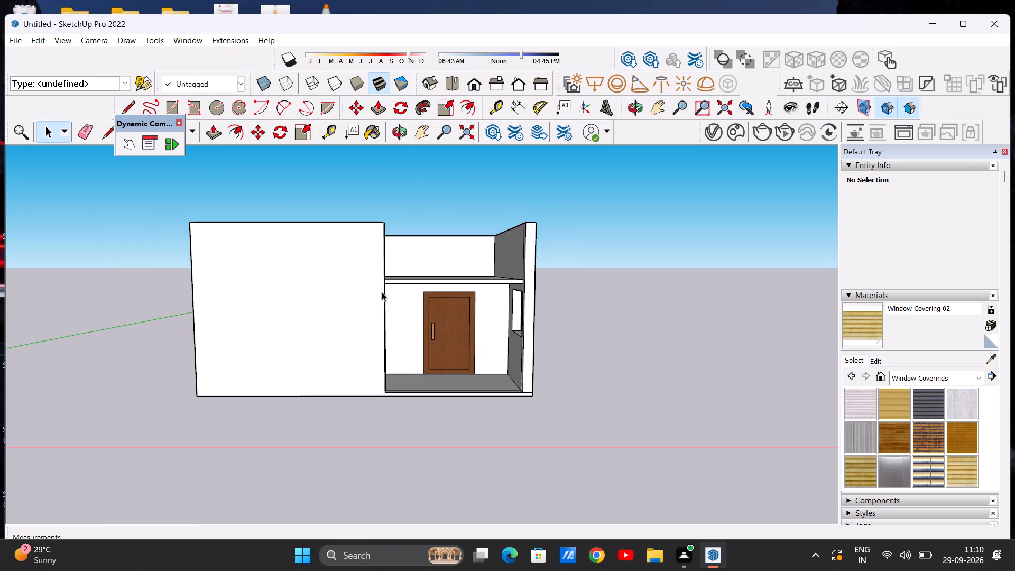
scroll(367, 305, down, 7)
scroll(386, 253, up, 16)
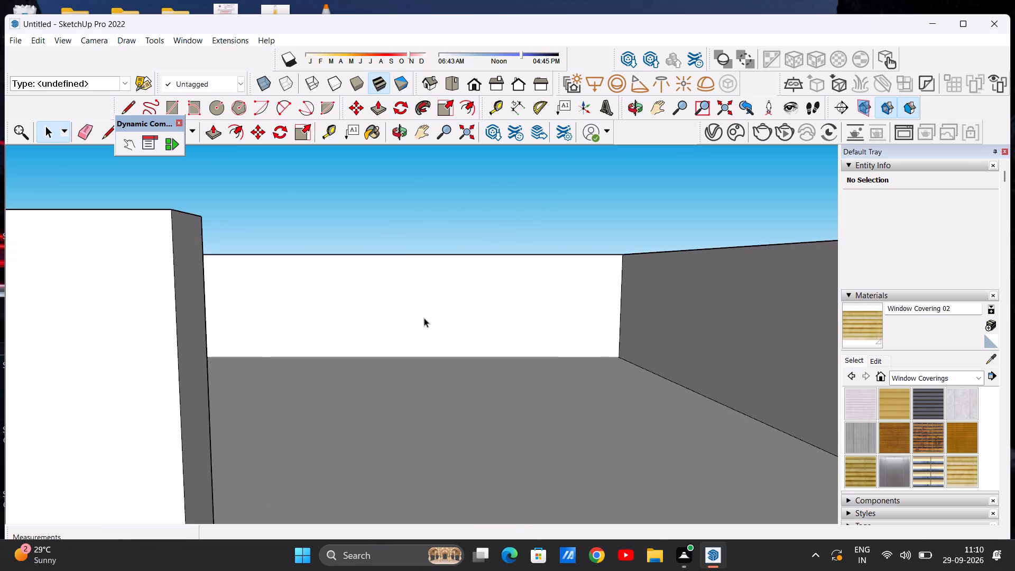
scroll(433, 334, up, 8)
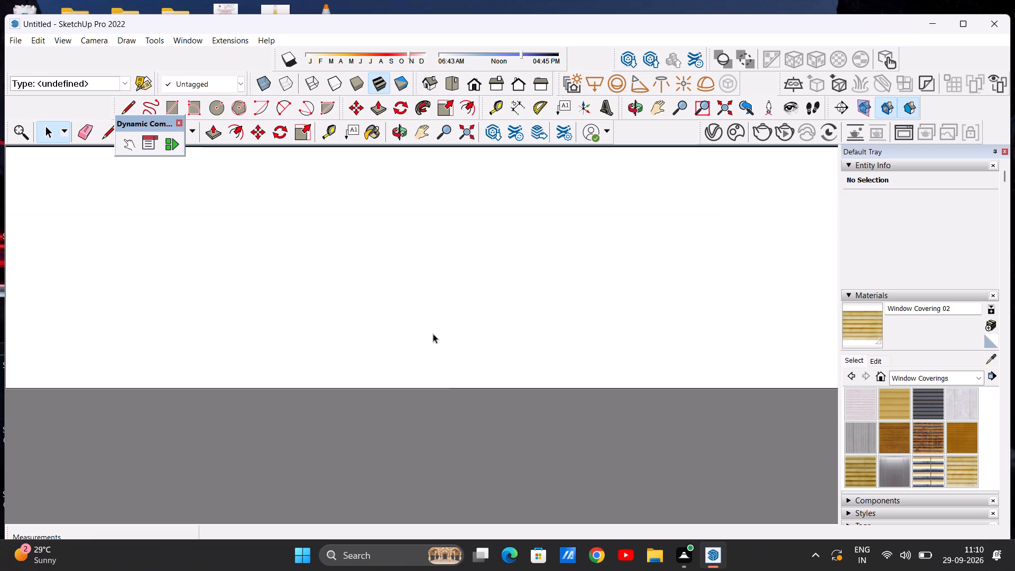
scroll(433, 334, down, 14)
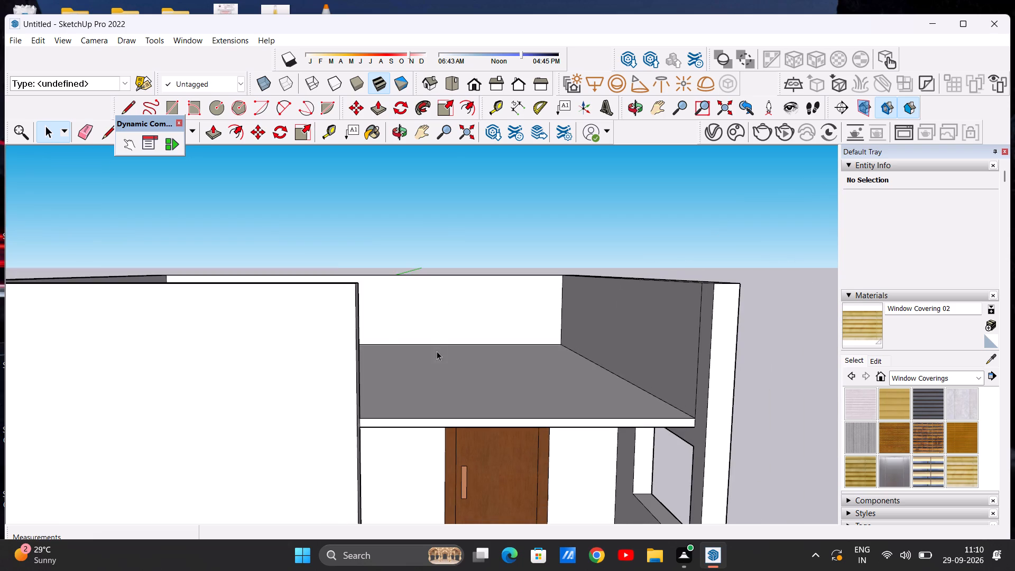
middle_drag(437, 351, 432, 335)
scroll(456, 341, down, 8)
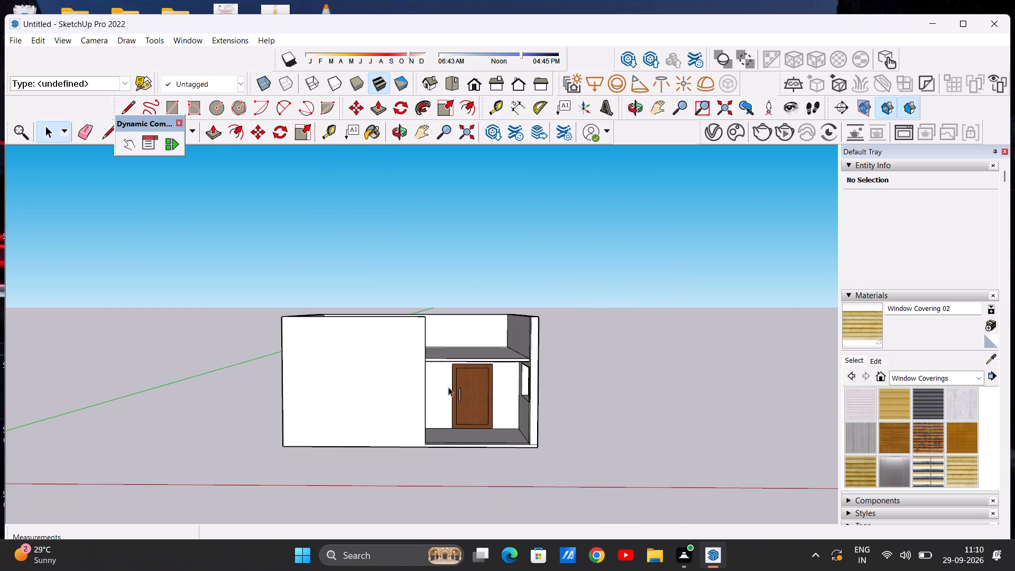
scroll(449, 391, up, 3)
middle_drag(446, 414, 443, 406)
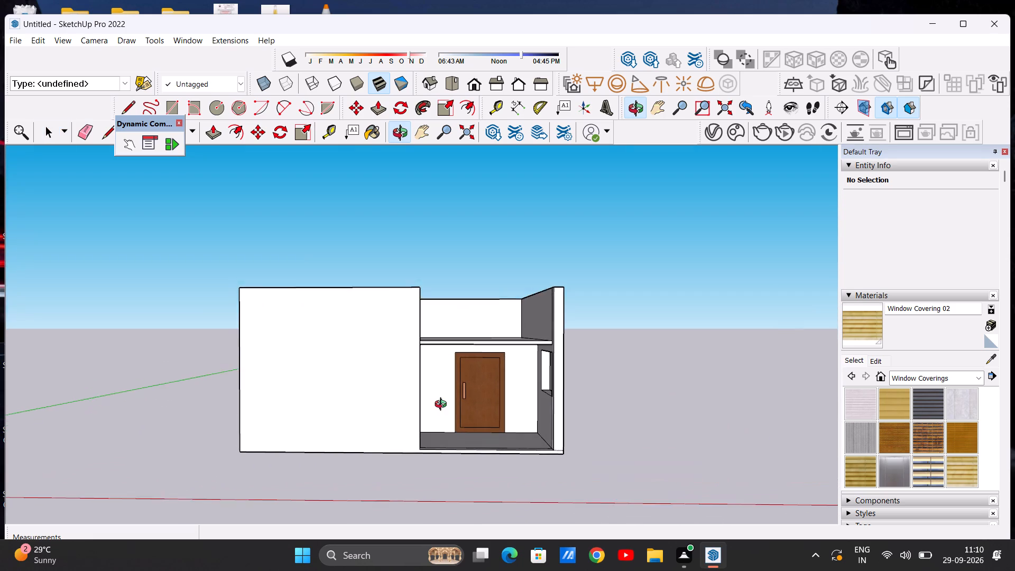
middle_drag(443, 406, 329, 425)
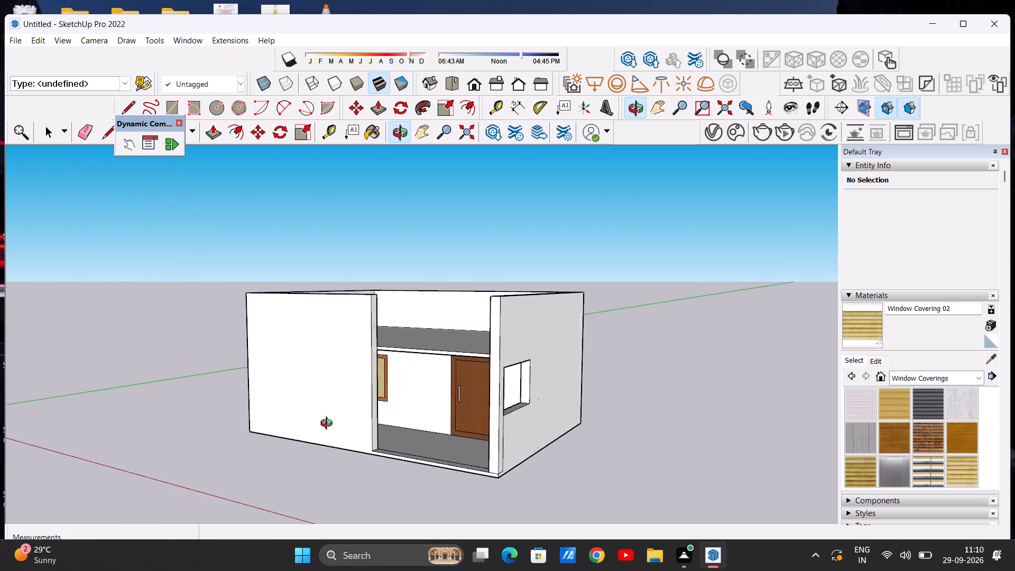
middle_drag(329, 425, 418, 403)
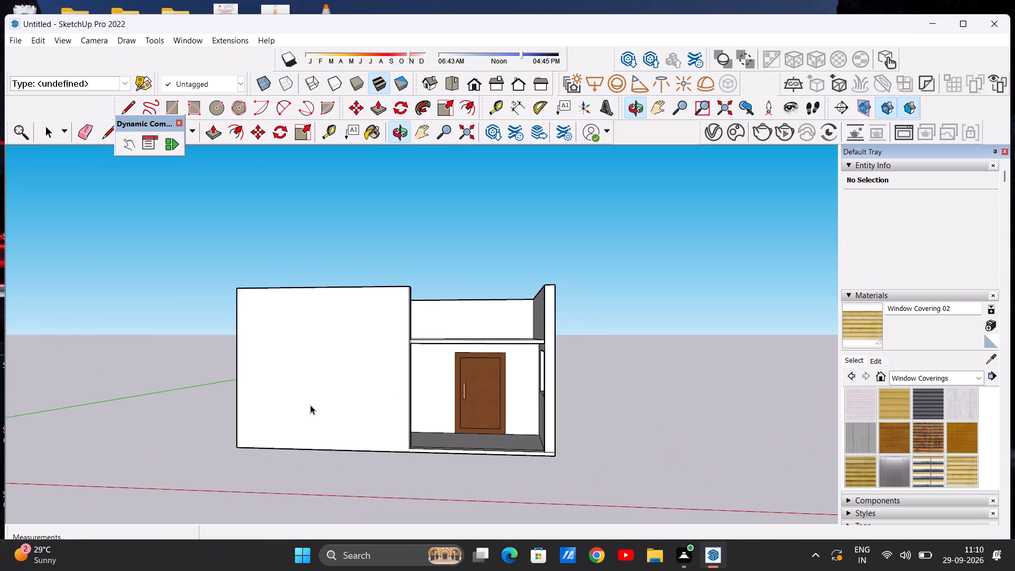
Inspect the outer face of the side wall and look through its window opening into the room.
middle_drag(262, 412, 82, 426)
middle_drag(122, 400, 0, 409)
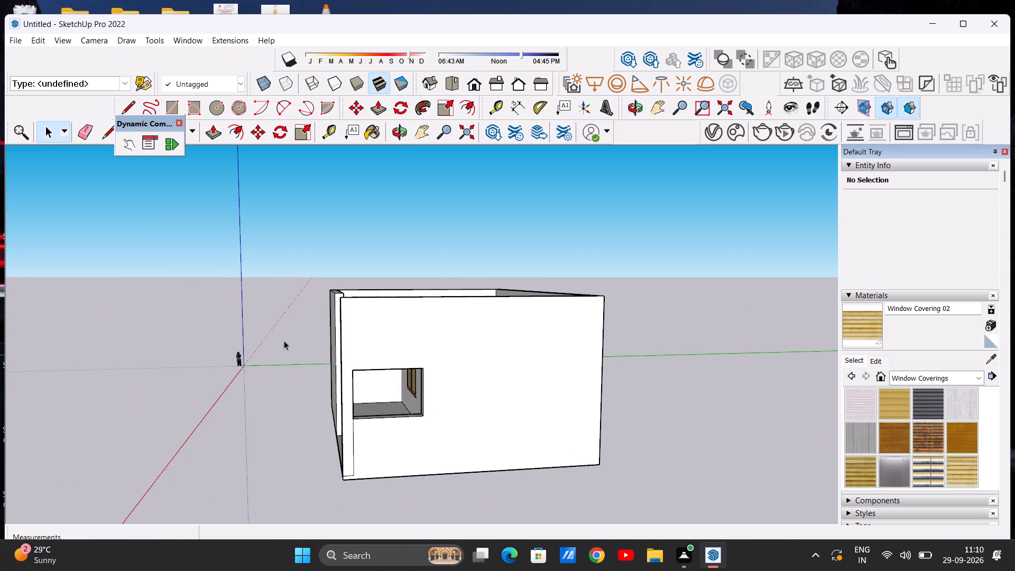
middle_drag(473, 327, 355, 325)
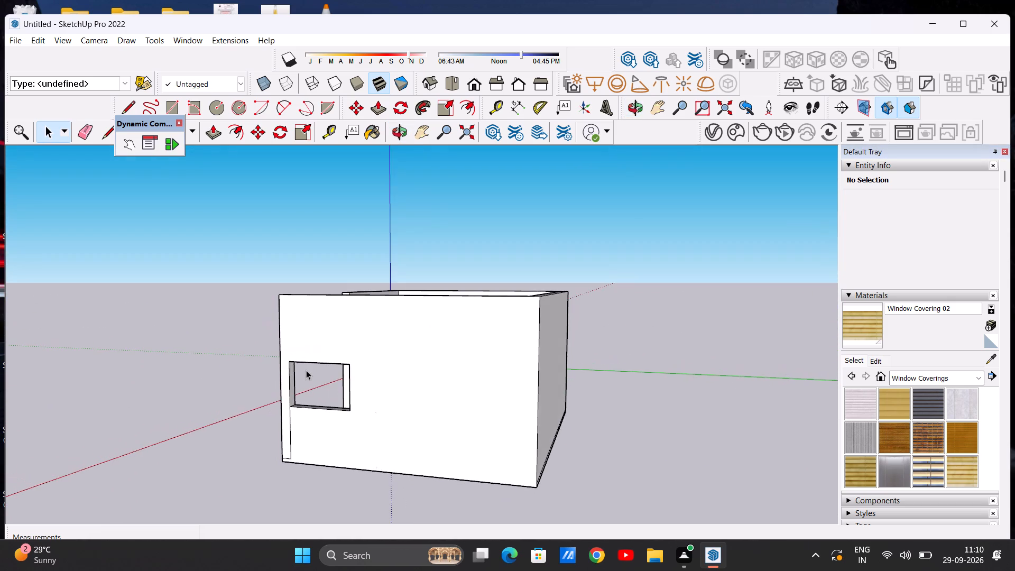
scroll(320, 380, up, 17)
scroll(467, 354, down, 2)
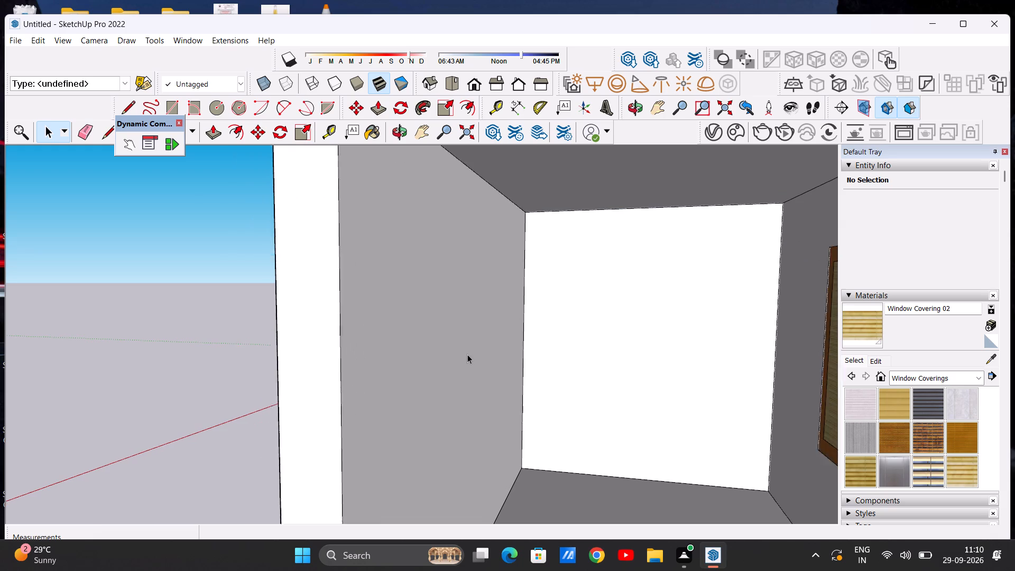
scroll(467, 354, down, 2)
scroll(707, 336, up, 7)
scroll(634, 320, up, 9)
scroll(625, 326, down, 20)
scroll(625, 326, down, 3)
scroll(613, 321, up, 1)
scroll(612, 321, down, 20)
scroll(612, 321, down, 4)
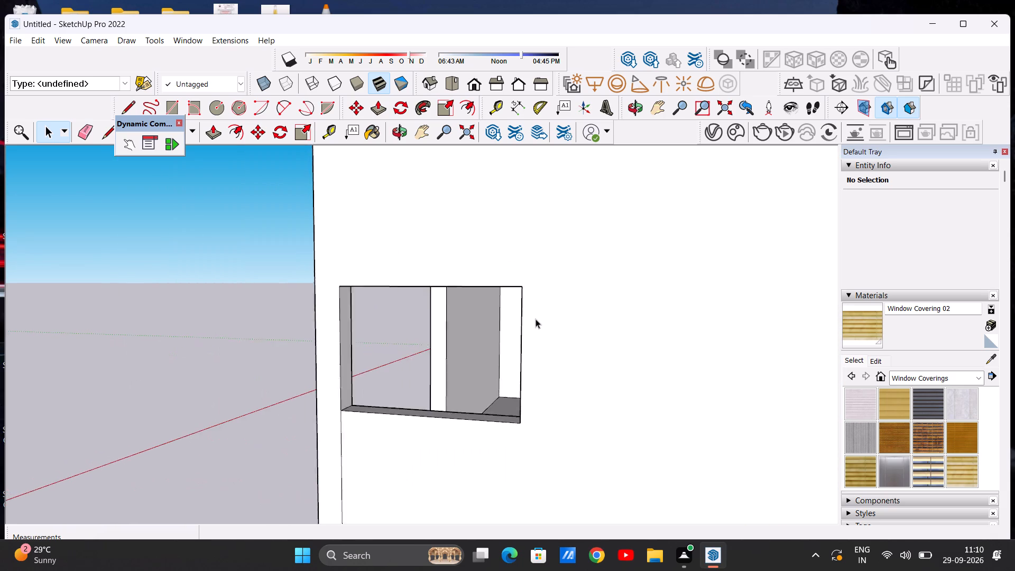
scroll(536, 319, down, 12)
Examine the scale figure near the origin and compare it with the whole building.
middle_drag(395, 354, 791, 327)
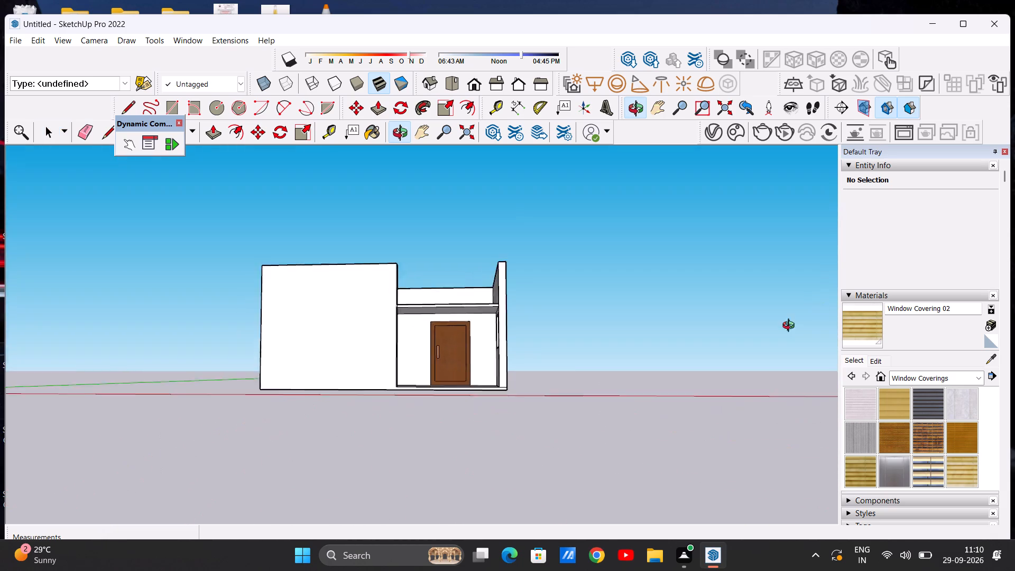
middle_drag(791, 327, 678, 369)
scroll(97, 369, up, 8)
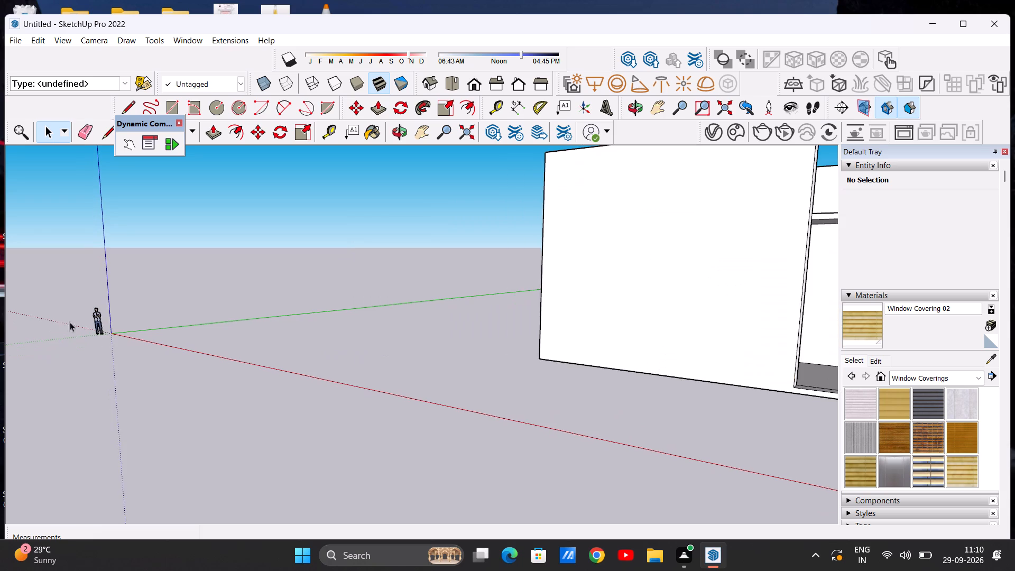
scroll(61, 311, up, 16)
scroll(109, 325, up, 12)
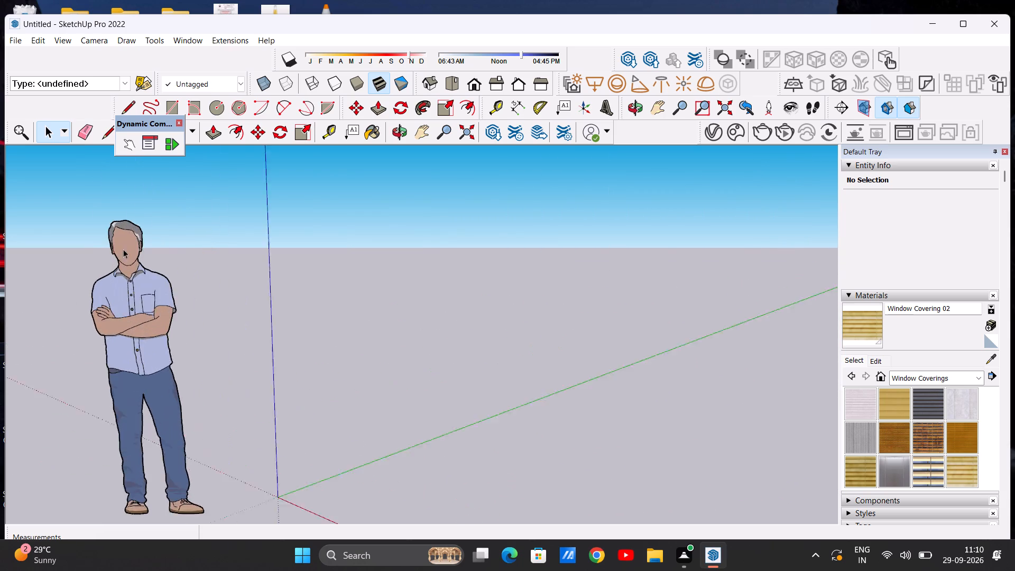
scroll(123, 249, up, 11)
scroll(147, 306, down, 20)
scroll(147, 306, down, 1)
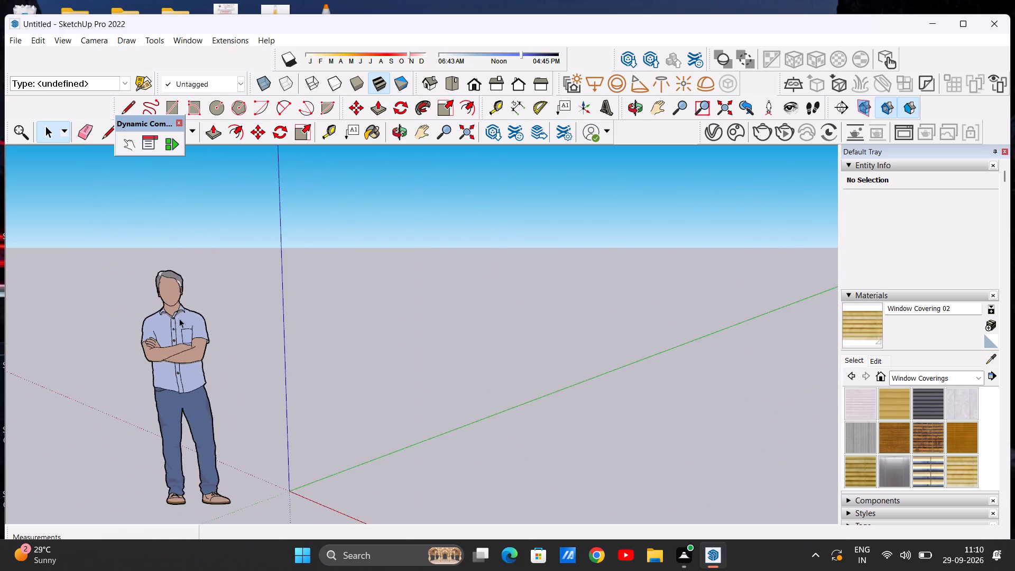
scroll(179, 318, down, 15)
scroll(149, 324, up, 1)
scroll(147, 332, down, 13)
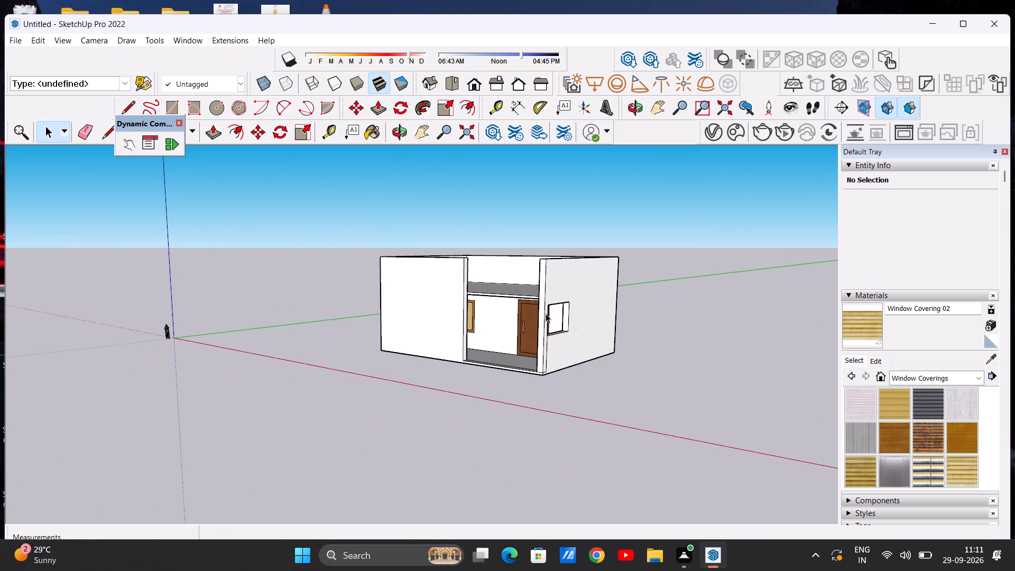
Inspect the end of the tall front wall and the back-wall door and window through the open front.
middle_drag(501, 318, 636, 302)
scroll(478, 316, up, 10)
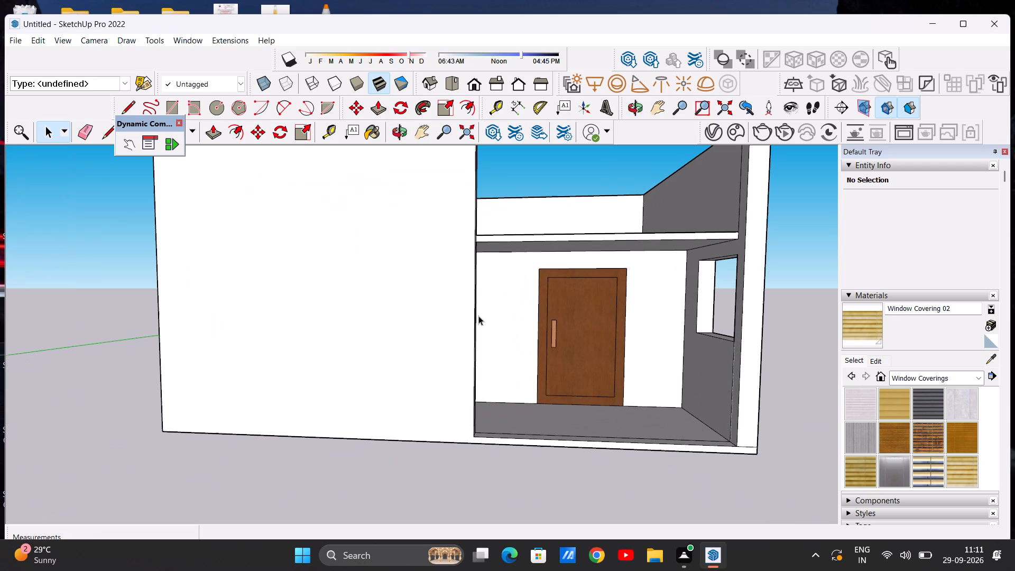
scroll(478, 316, up, 4)
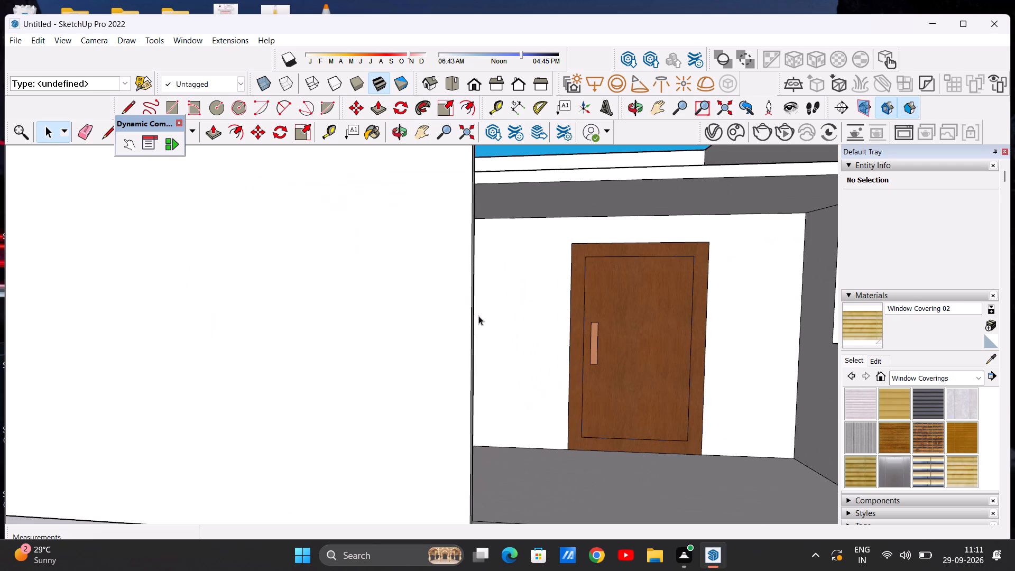
scroll(478, 316, up, 5)
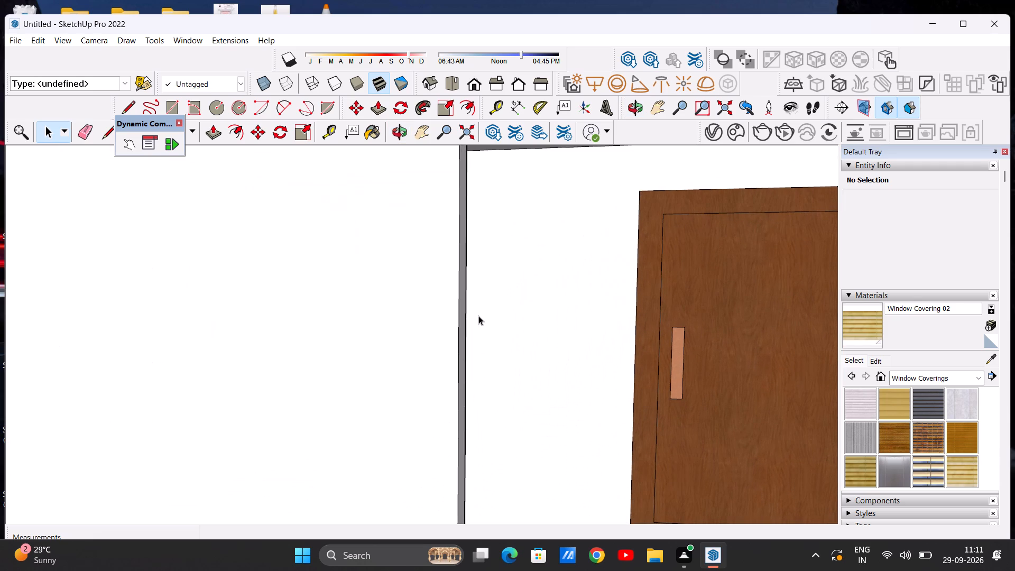
scroll(574, 330, up, 6)
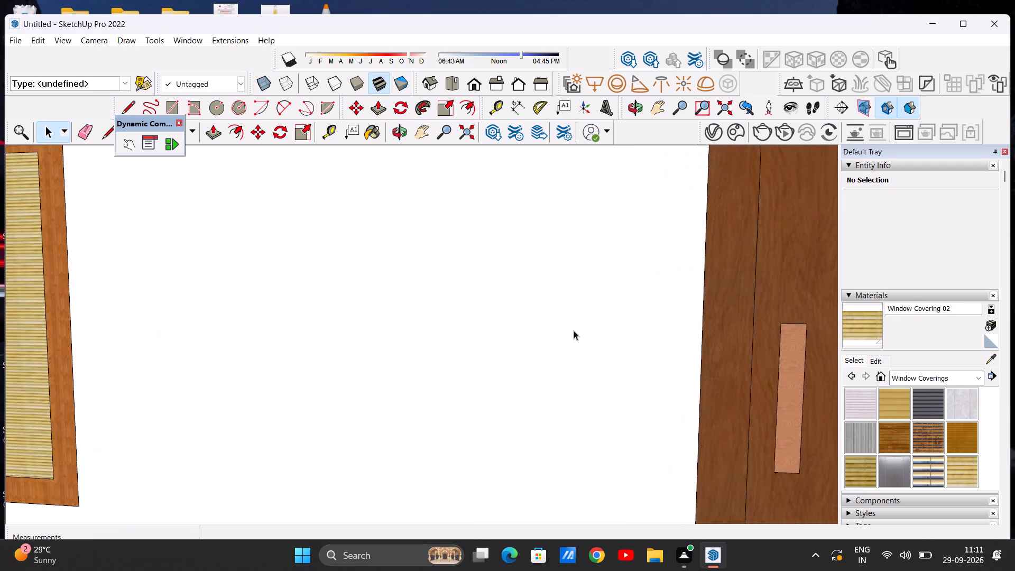
scroll(574, 330, up, 3)
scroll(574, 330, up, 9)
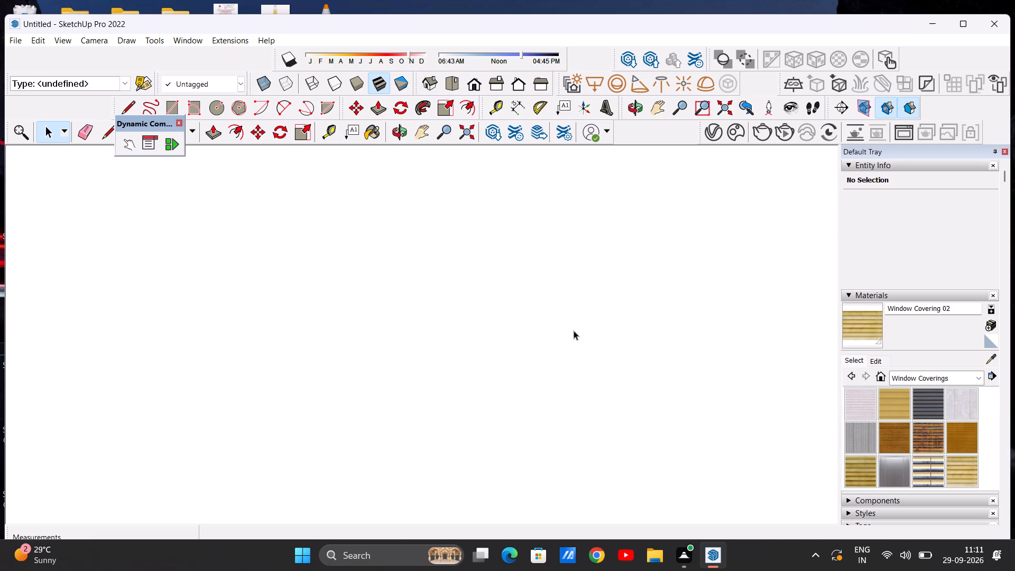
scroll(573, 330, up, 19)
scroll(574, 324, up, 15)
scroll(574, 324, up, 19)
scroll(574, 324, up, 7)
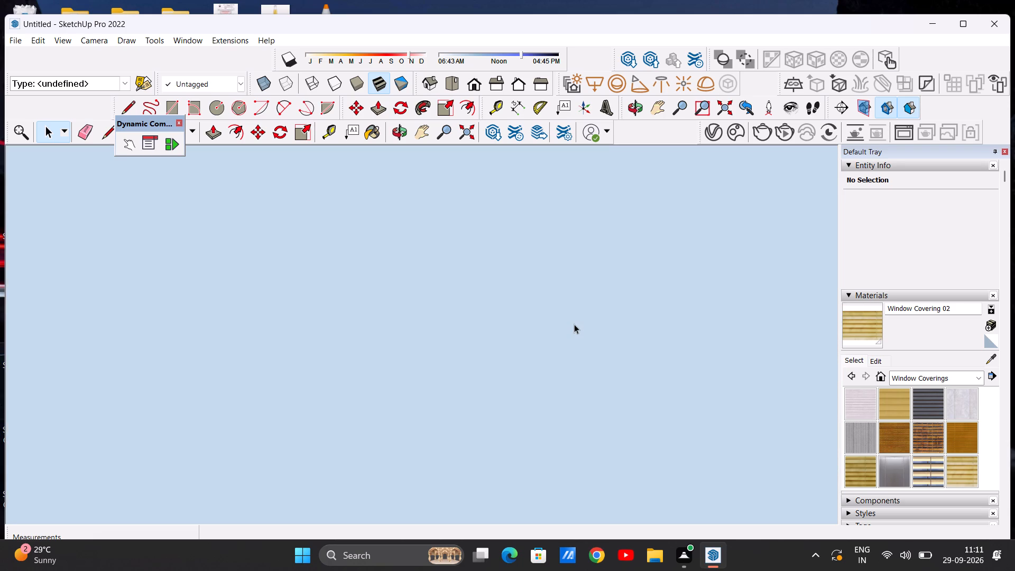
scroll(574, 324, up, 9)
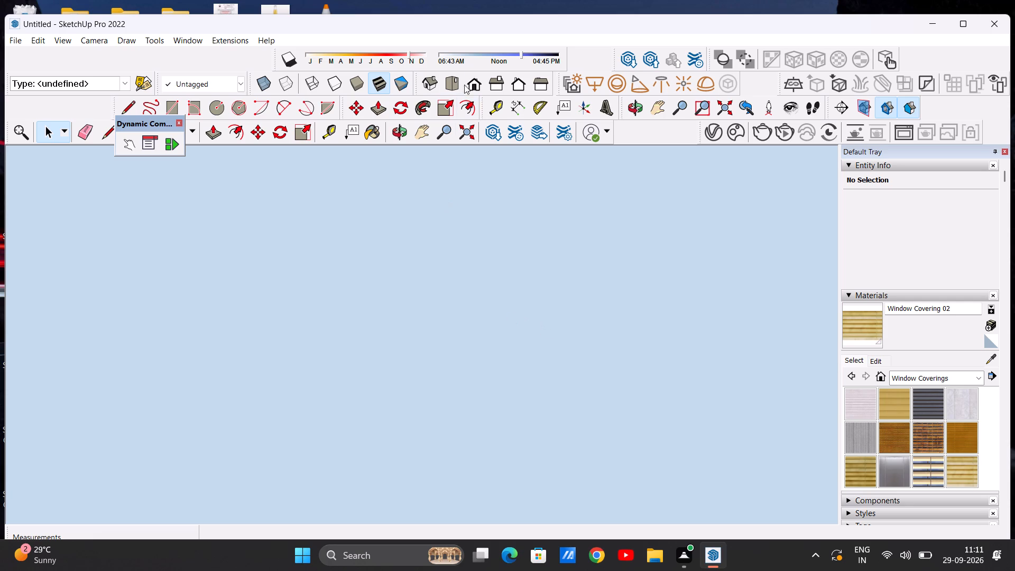
Switch to the standard Front view and frame the whole building.
click(475, 80)
scroll(446, 262, down, 6)
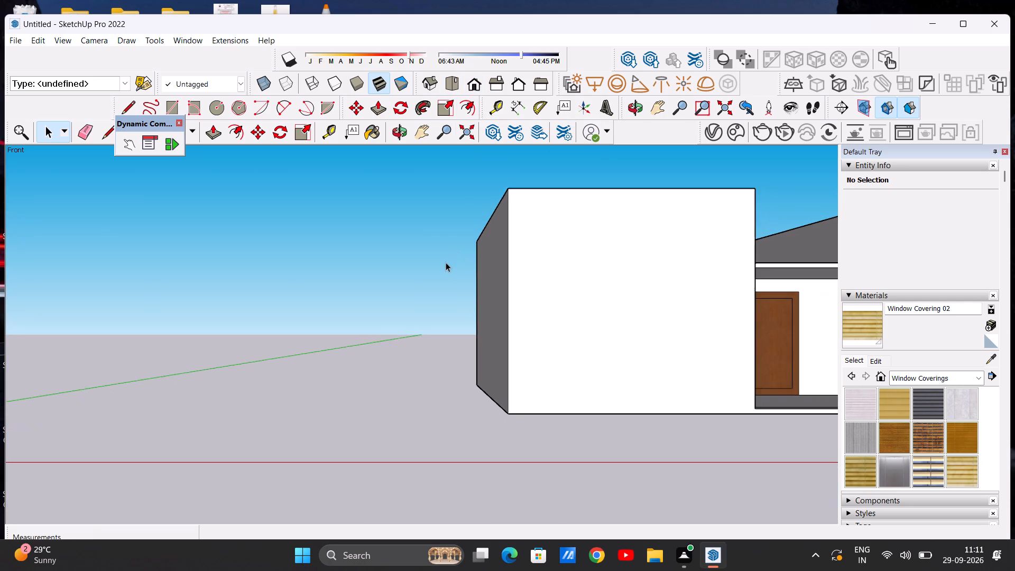
scroll(441, 269, down, 12)
scroll(599, 260, up, 8)
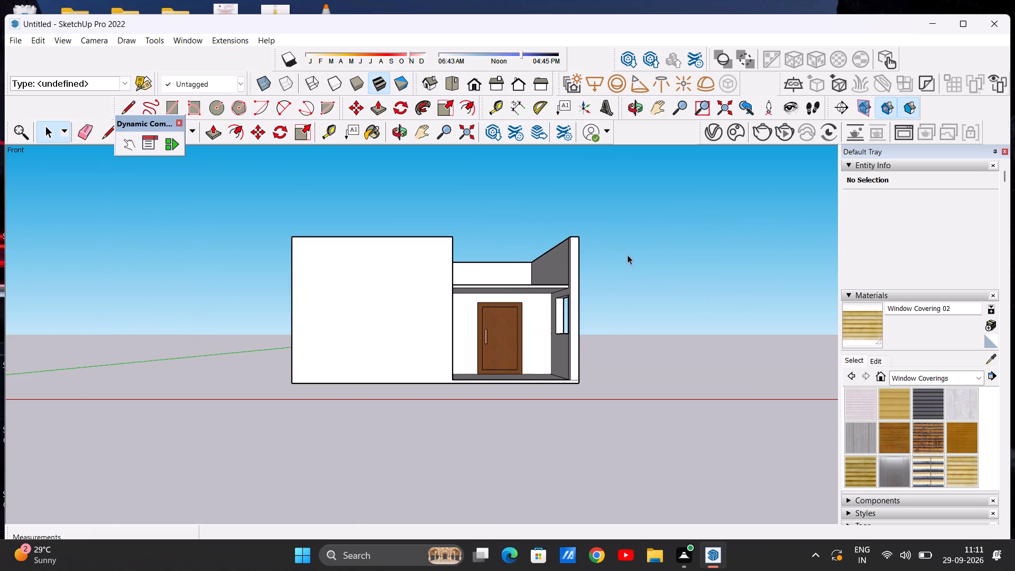
Examine the building in the standard Front, Iso, Top, Right and Back views, ending on the Front view.
click(473, 82)
scroll(423, 268, up, 2)
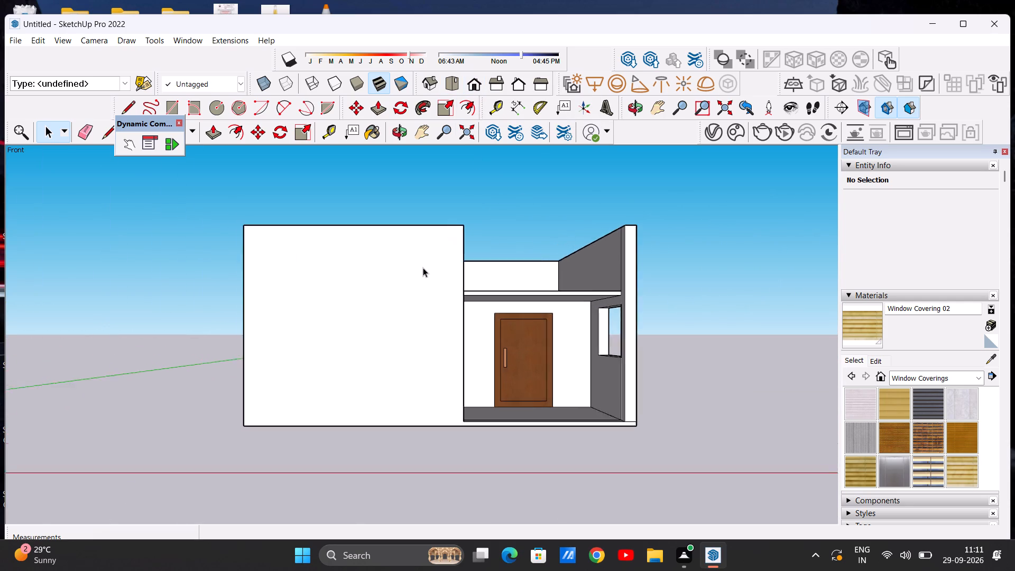
scroll(423, 268, up, 4)
click(478, 80)
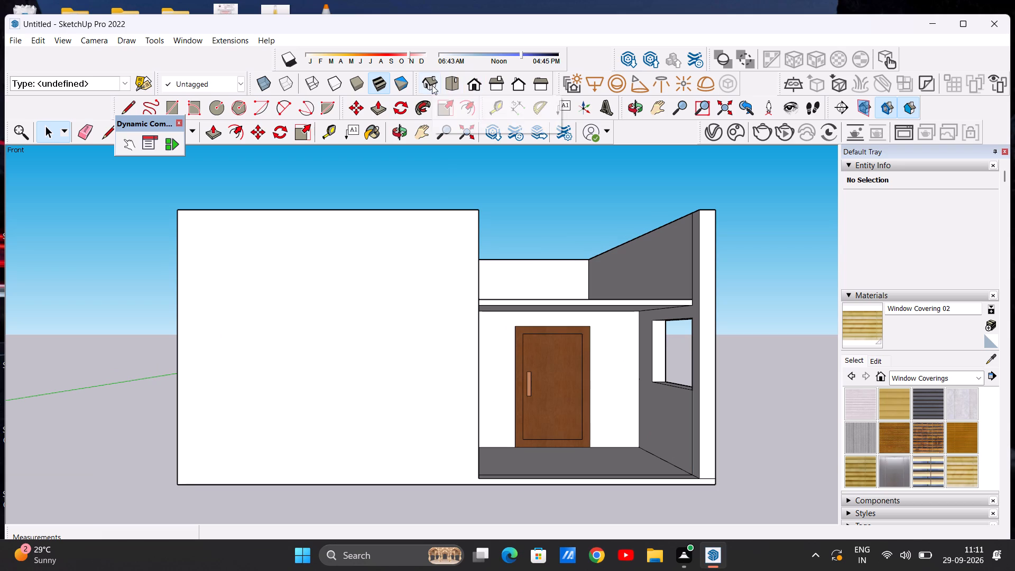
click(445, 79)
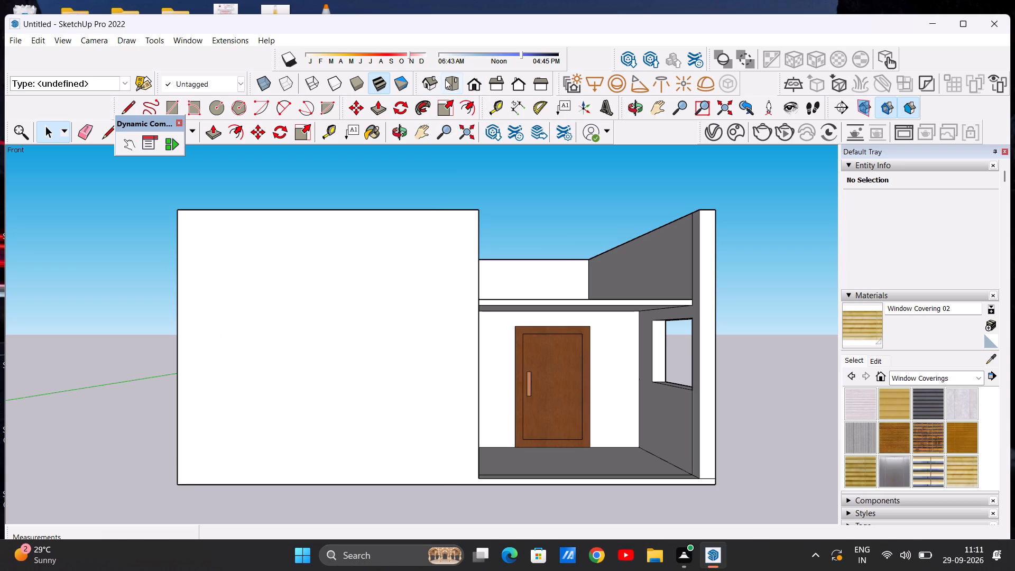
click(430, 81)
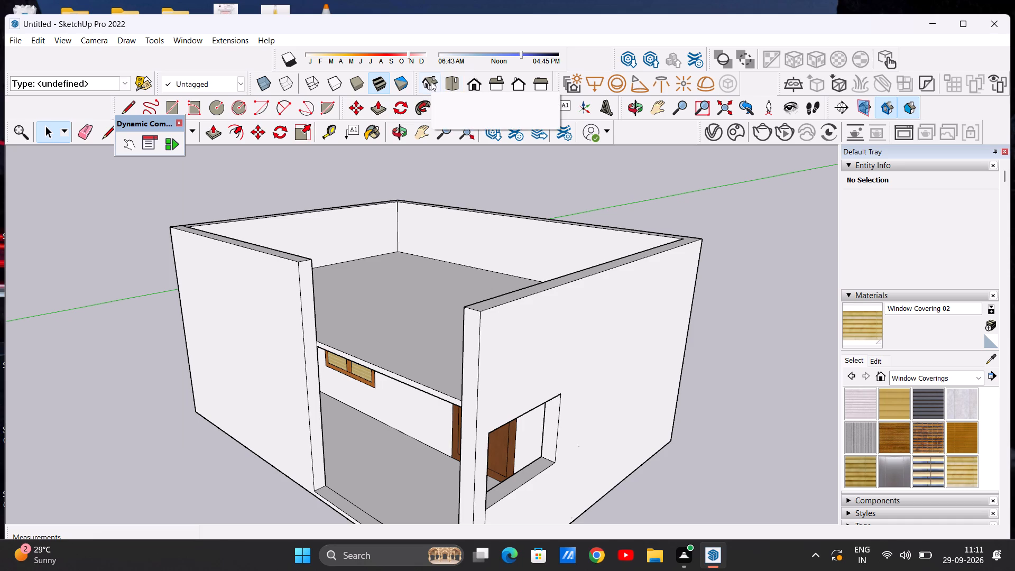
click(449, 82)
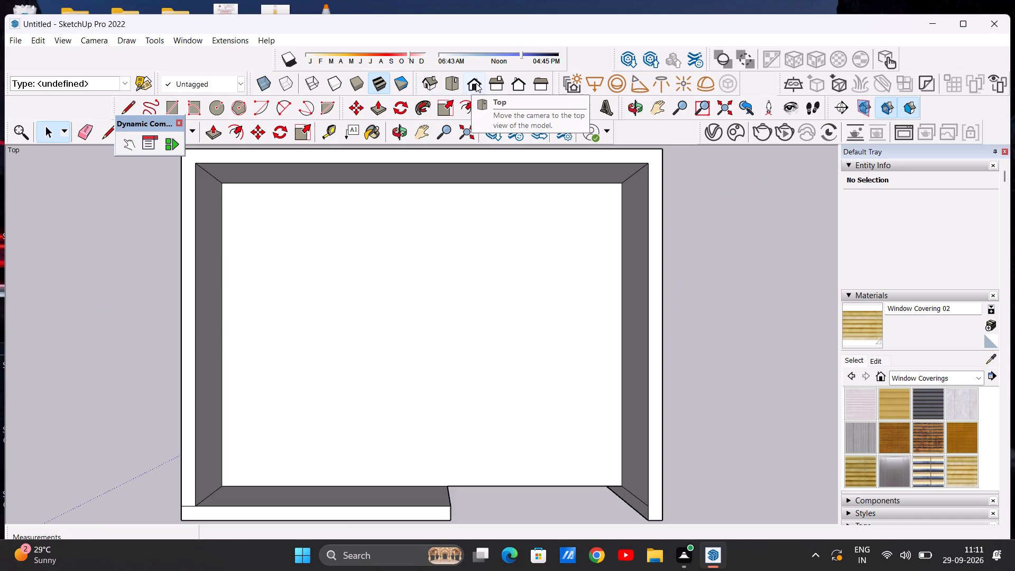
click(476, 83)
click(496, 82)
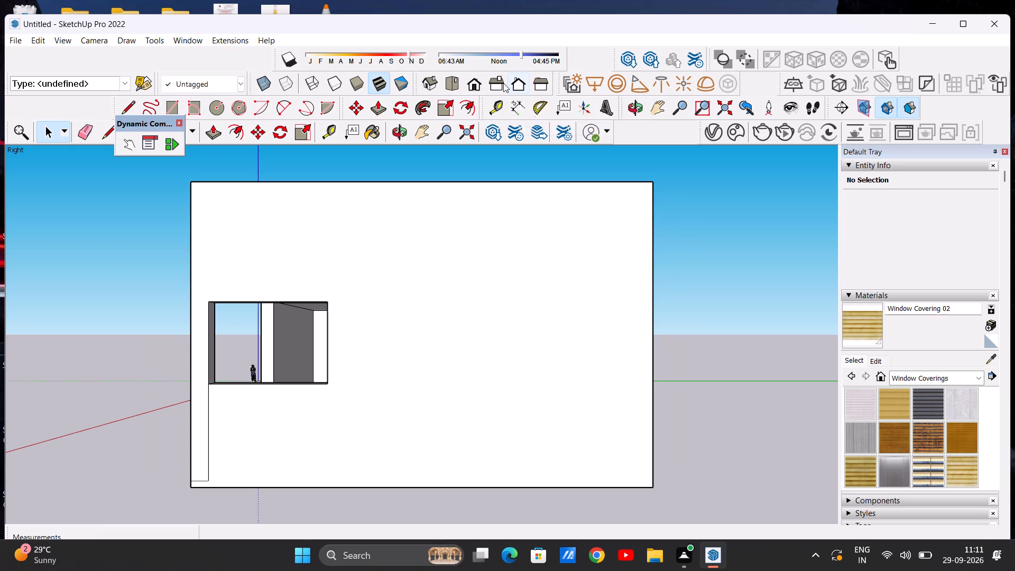
click(513, 83)
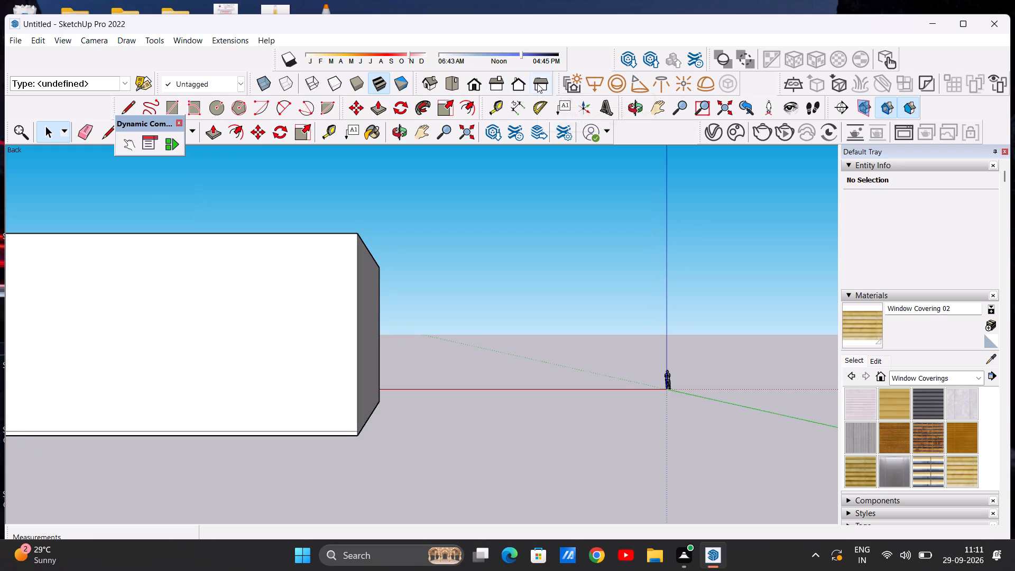
click(537, 84)
click(477, 86)
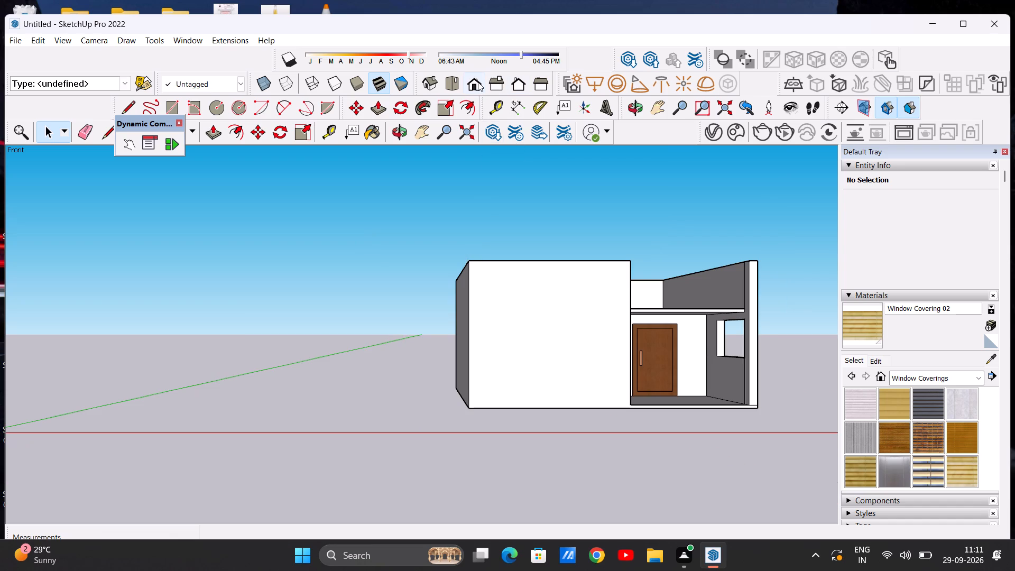
click(476, 83)
Inspect the back-wall door, side window and roof slab through the open front in the Front view.
scroll(749, 392, up, 7)
scroll(699, 367, up, 5)
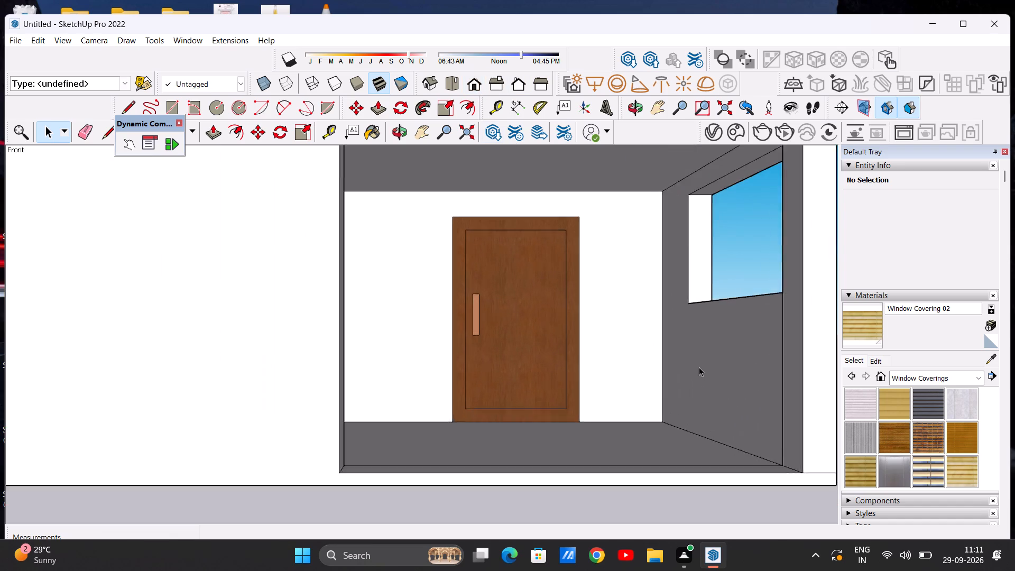
scroll(699, 367, up, 2)
scroll(699, 367, down, 6)
scroll(666, 335, down, 9)
scroll(734, 323, up, 3)
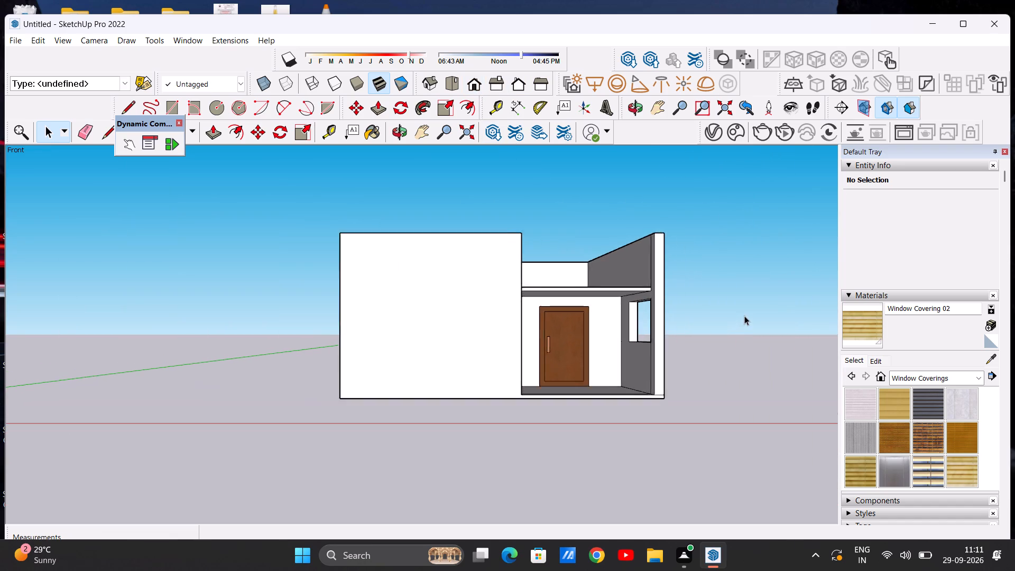
scroll(744, 316, up, 5)
click(472, 82)
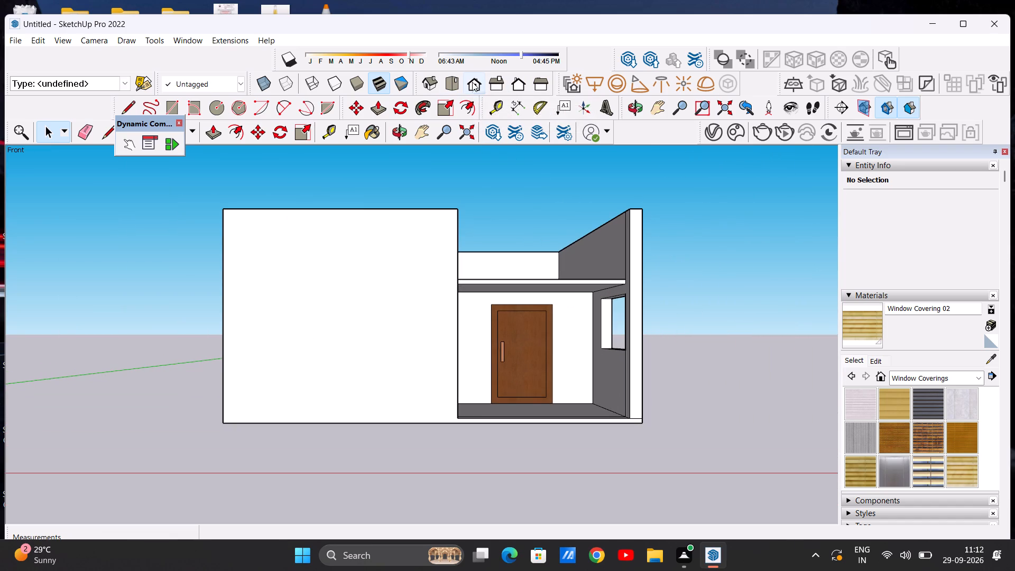
scroll(550, 298, up, 4)
scroll(550, 305, down, 5)
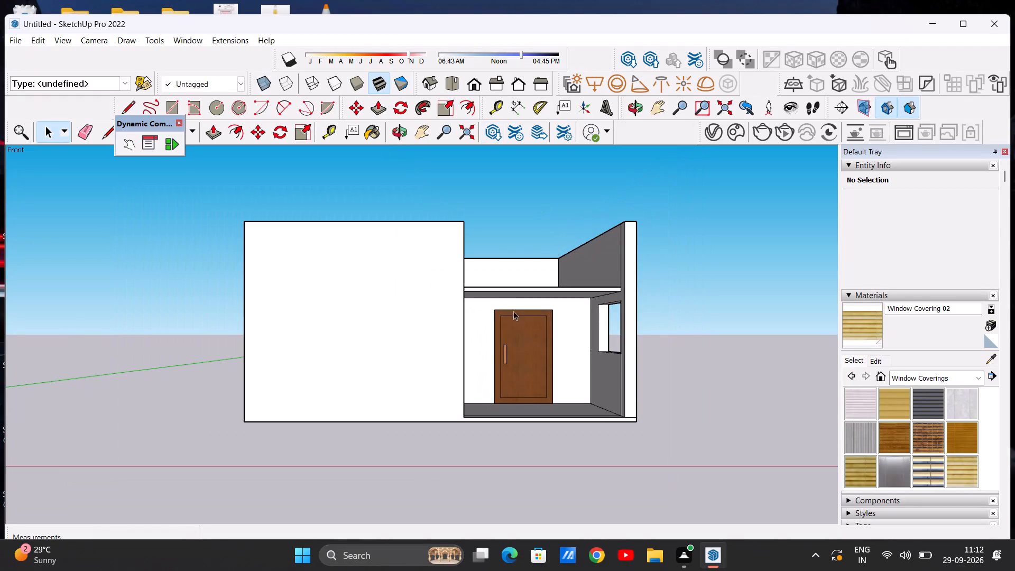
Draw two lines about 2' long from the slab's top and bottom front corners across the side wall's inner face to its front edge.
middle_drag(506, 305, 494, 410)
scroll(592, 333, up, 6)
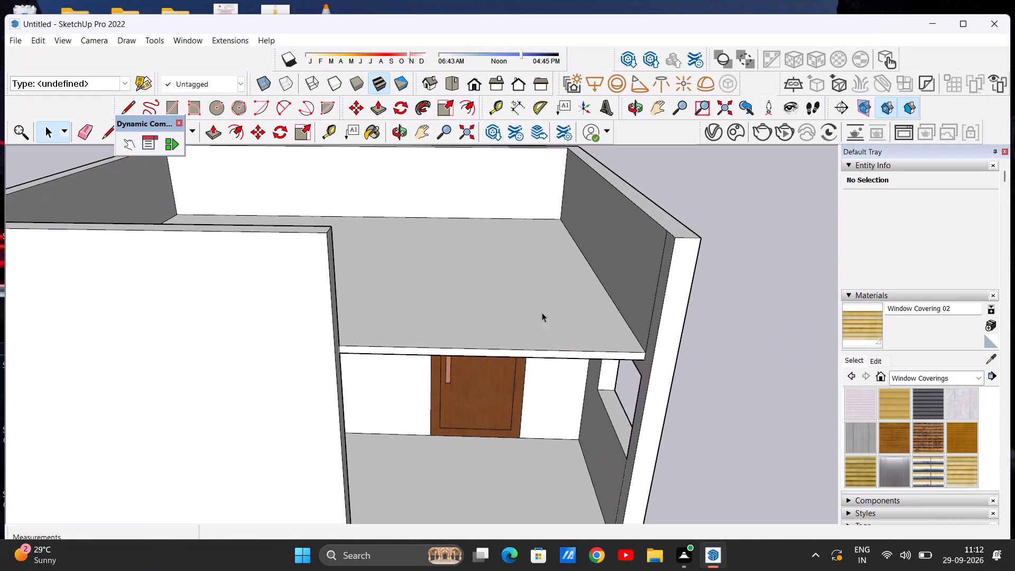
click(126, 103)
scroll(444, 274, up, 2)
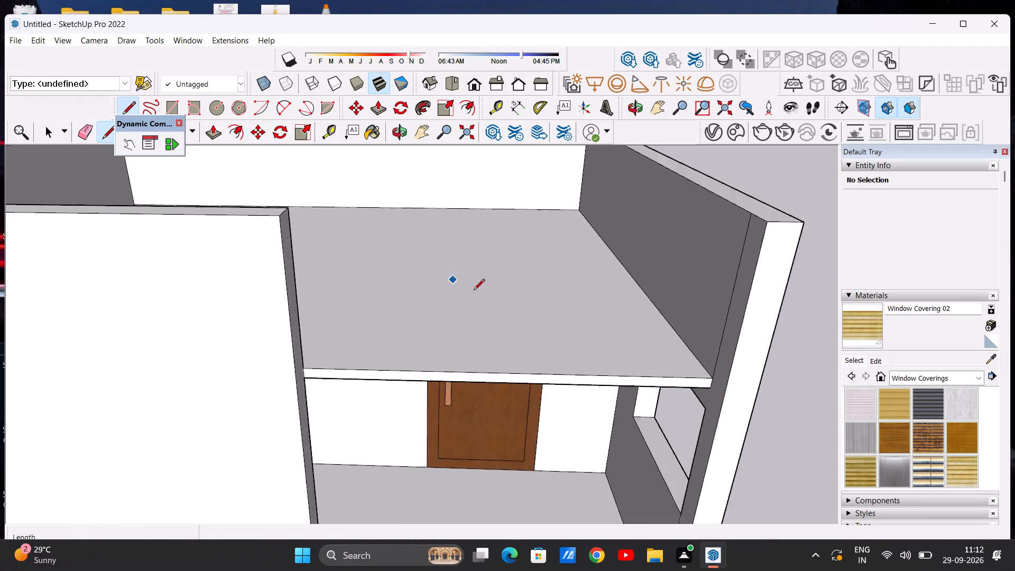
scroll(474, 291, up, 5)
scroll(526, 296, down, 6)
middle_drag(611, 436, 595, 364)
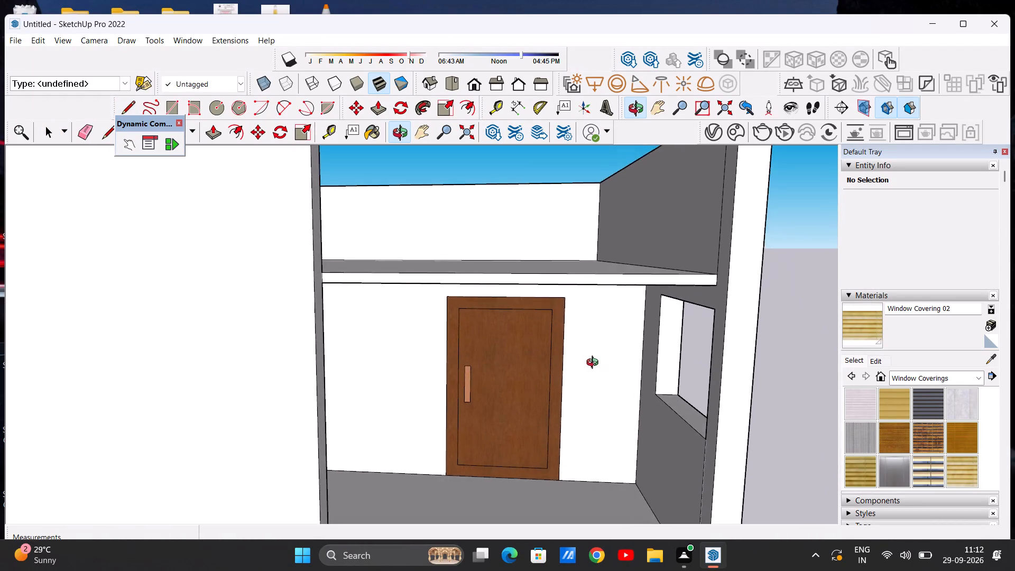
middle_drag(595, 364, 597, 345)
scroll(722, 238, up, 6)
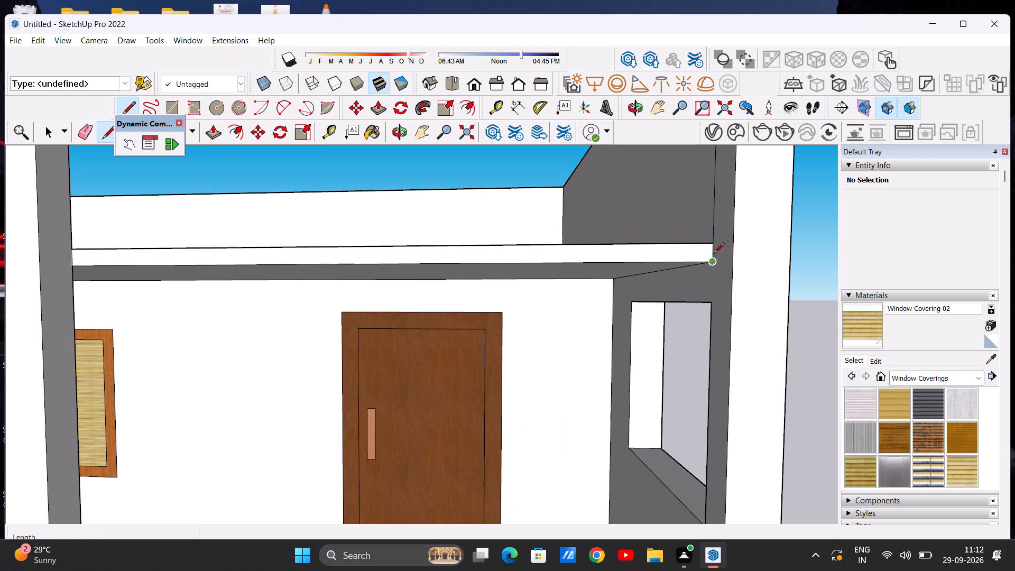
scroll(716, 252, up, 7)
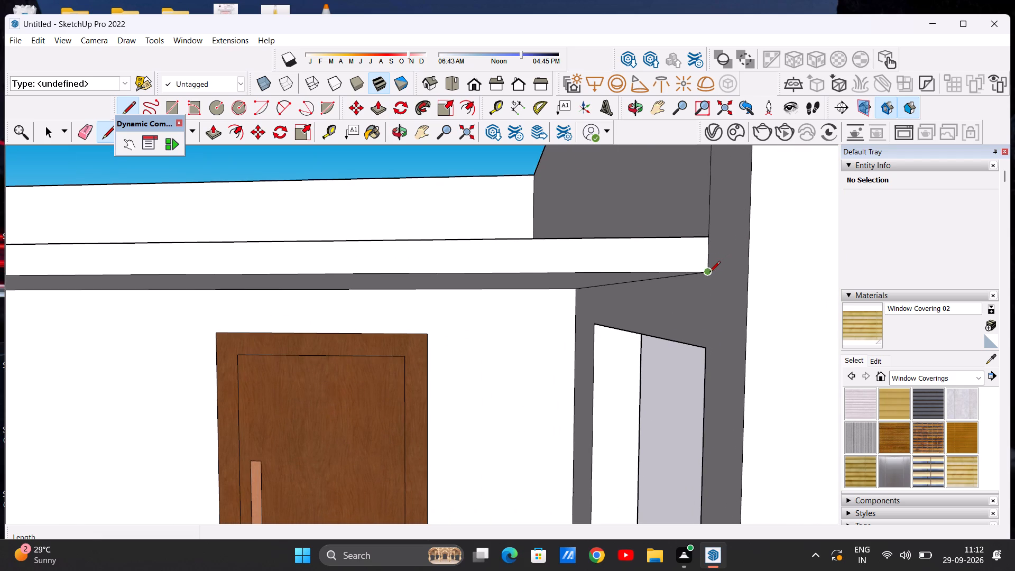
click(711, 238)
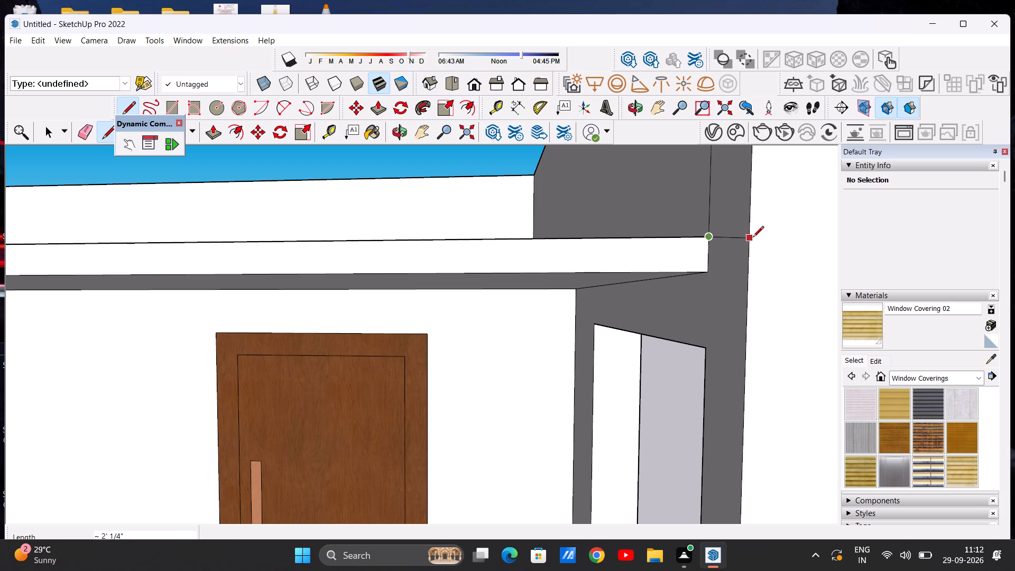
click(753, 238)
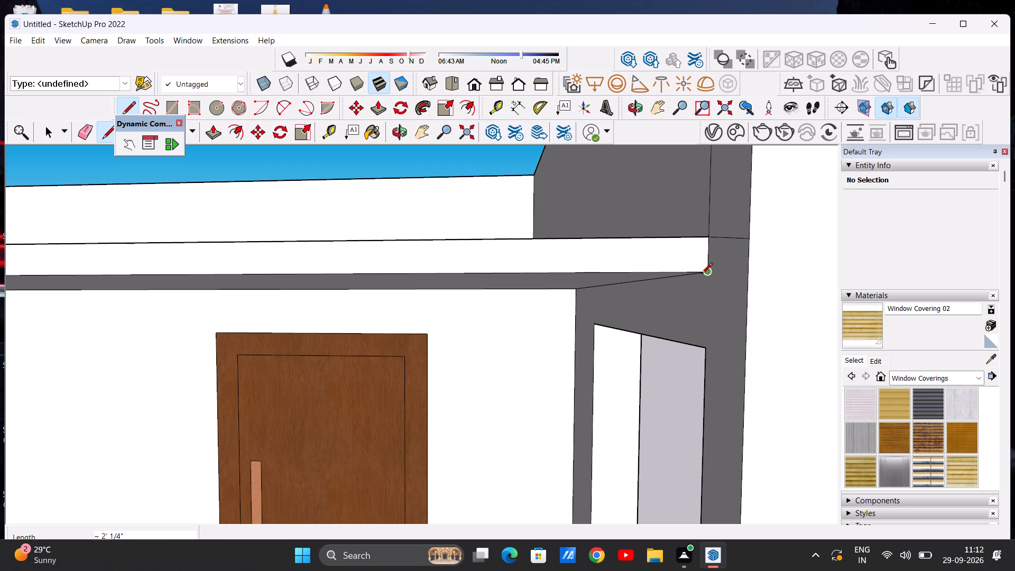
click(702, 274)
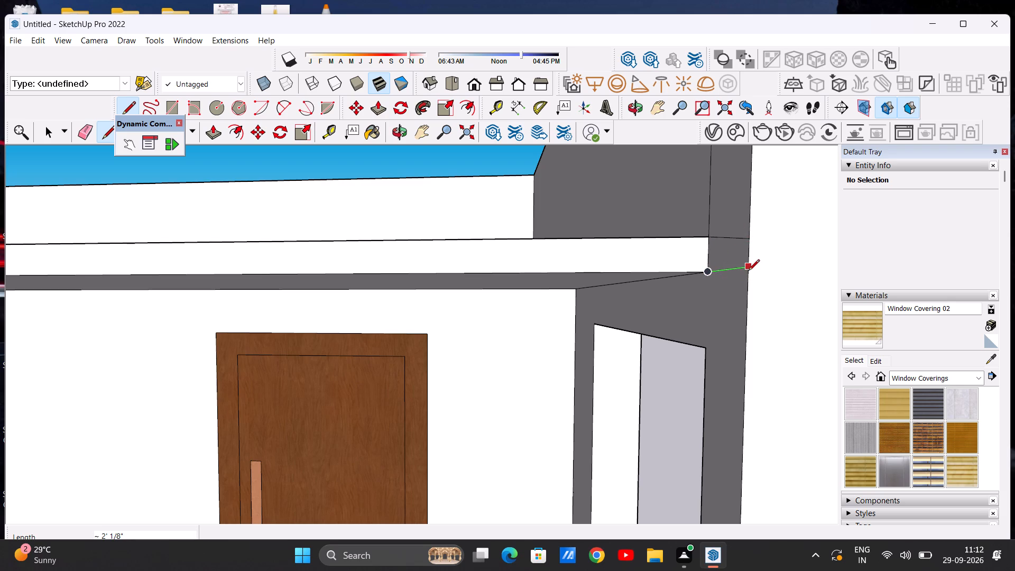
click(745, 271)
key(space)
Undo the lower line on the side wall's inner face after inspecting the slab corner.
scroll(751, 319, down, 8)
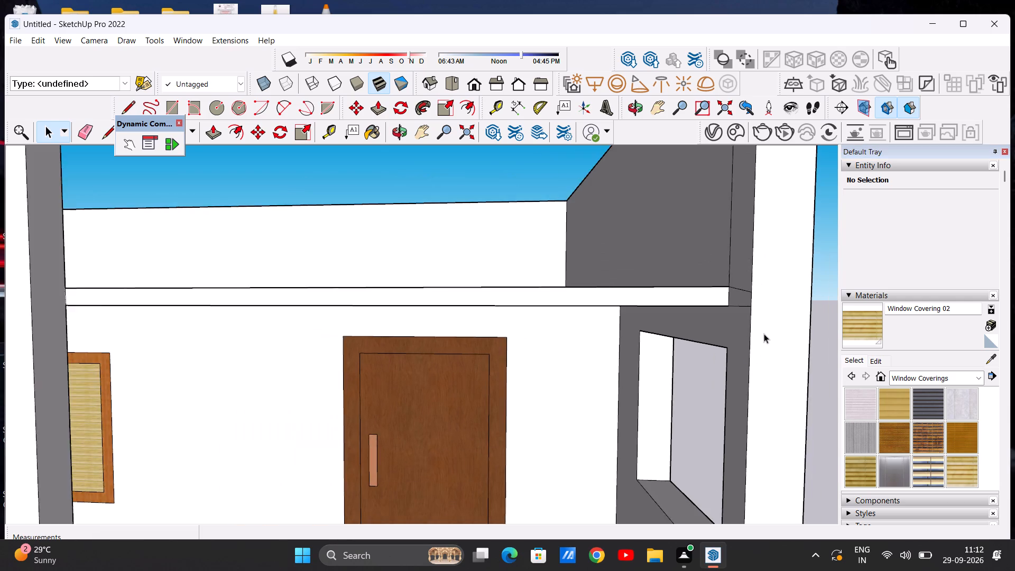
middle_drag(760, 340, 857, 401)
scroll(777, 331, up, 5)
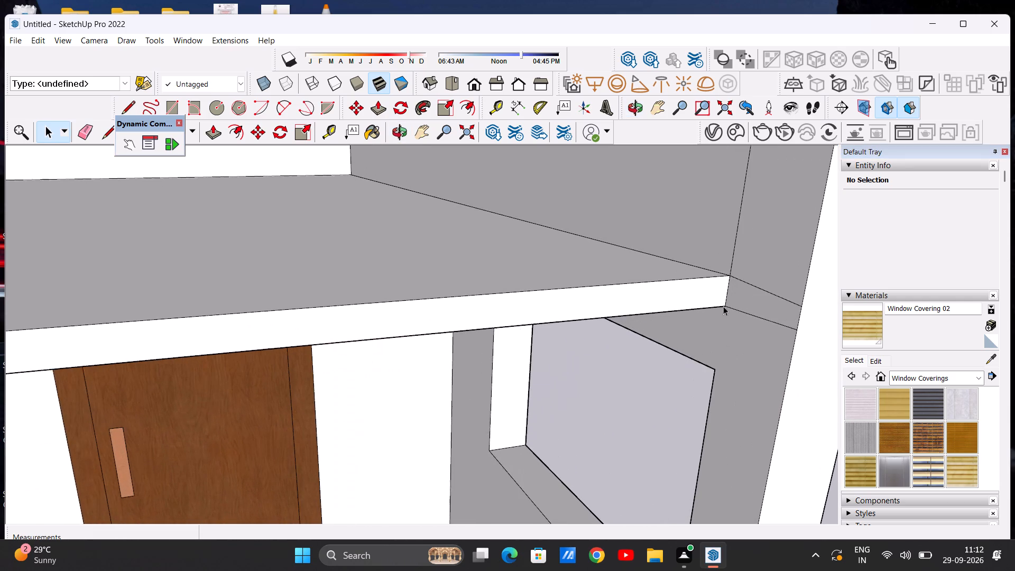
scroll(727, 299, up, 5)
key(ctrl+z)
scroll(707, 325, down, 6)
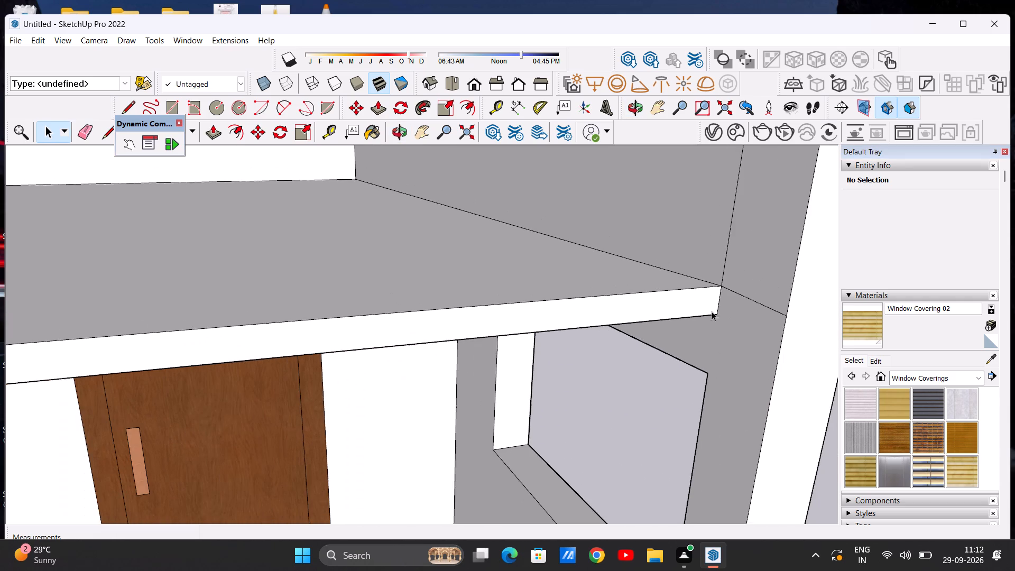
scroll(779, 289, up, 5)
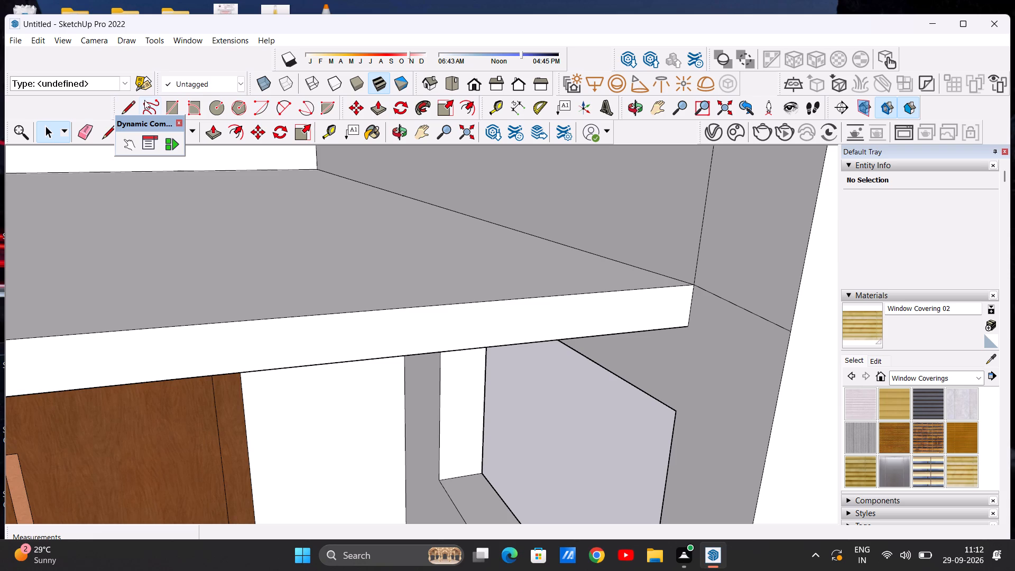
Draw a line about 2' 1/8" long, parallel to the green axis, from the slab's bottom front corner to the side wall's front edge.
click(129, 105)
scroll(750, 391, down, 4)
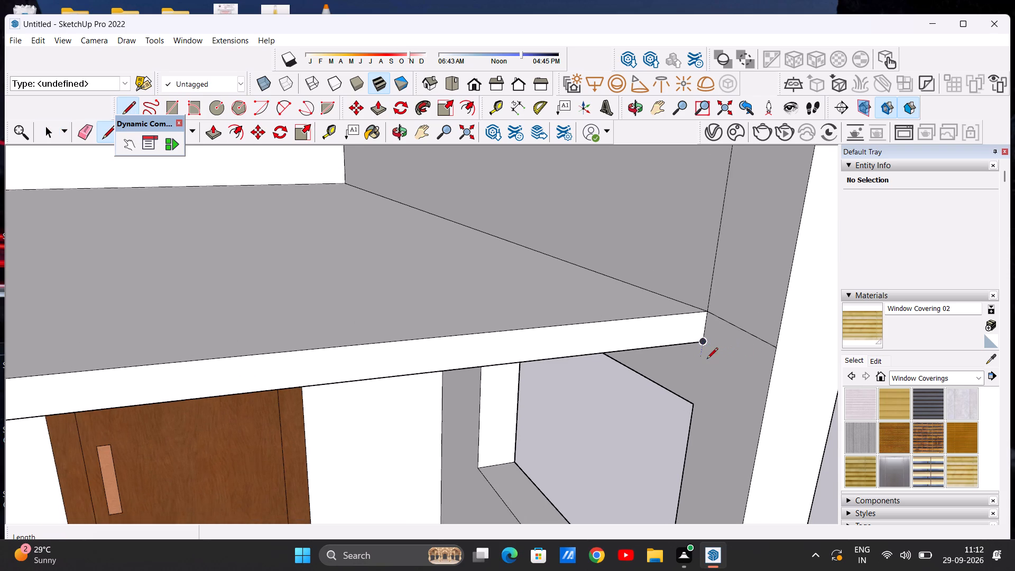
scroll(703, 359, up, 11)
click(698, 321)
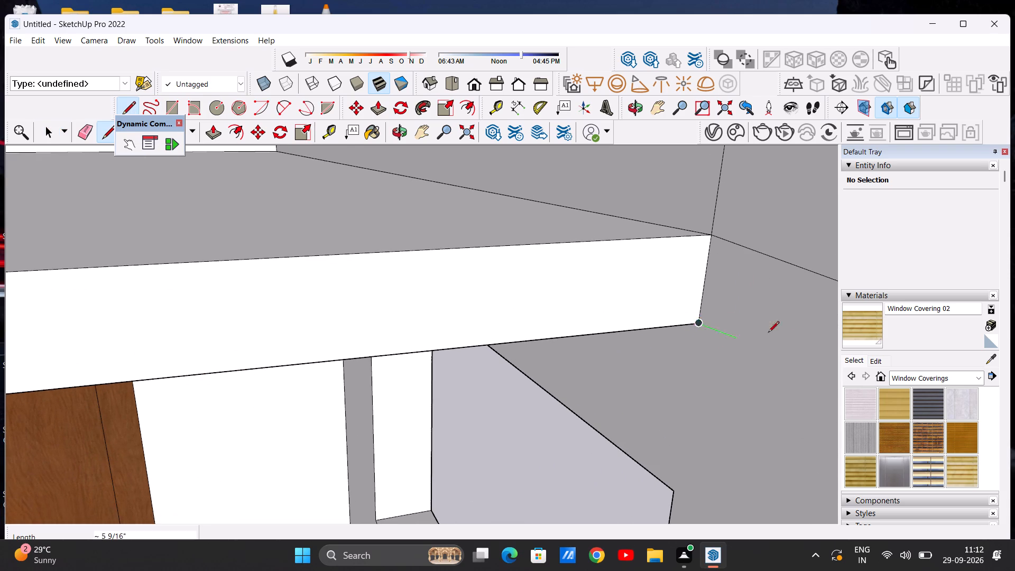
scroll(781, 342, down, 13)
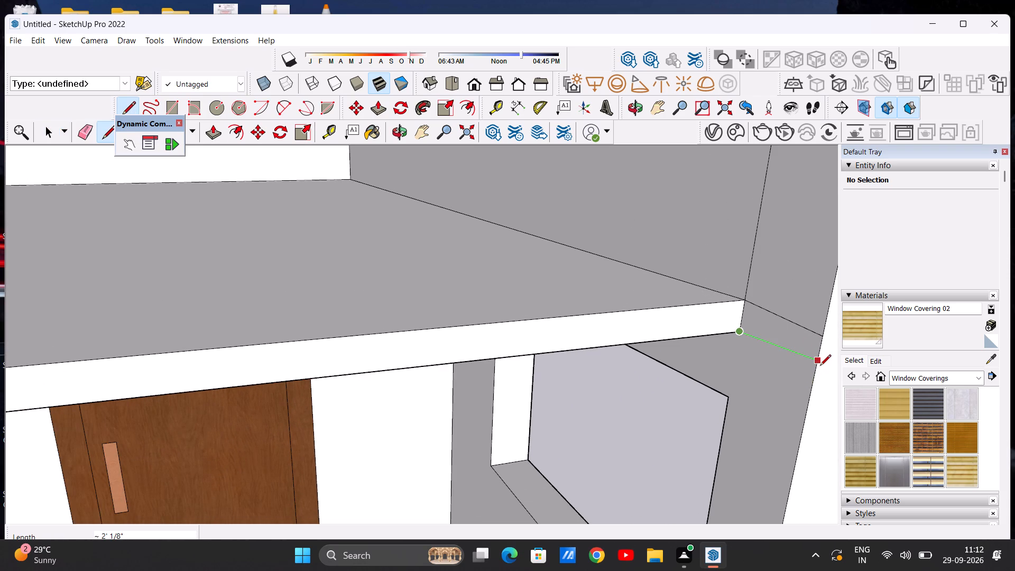
click(820, 366)
key(space)
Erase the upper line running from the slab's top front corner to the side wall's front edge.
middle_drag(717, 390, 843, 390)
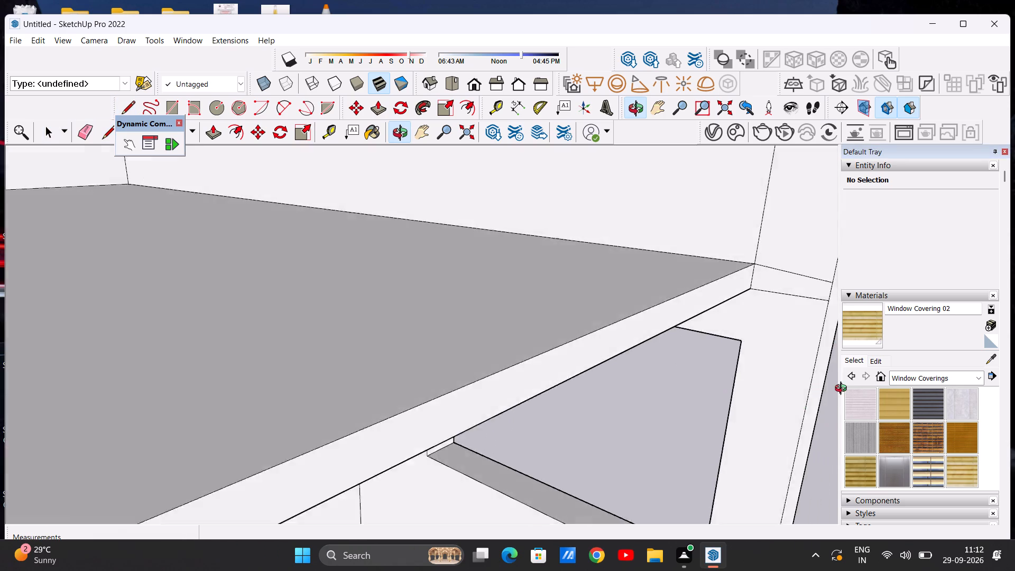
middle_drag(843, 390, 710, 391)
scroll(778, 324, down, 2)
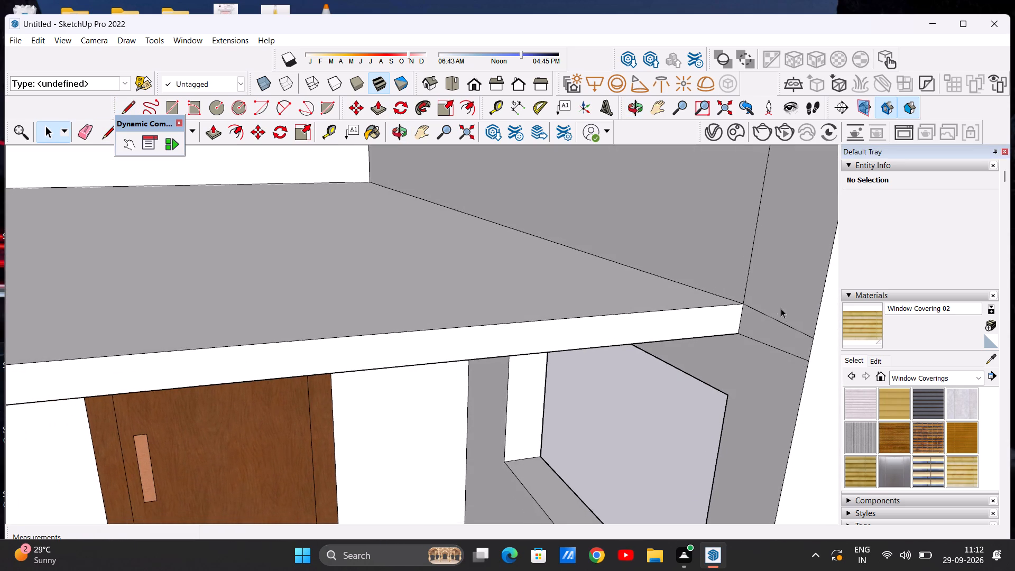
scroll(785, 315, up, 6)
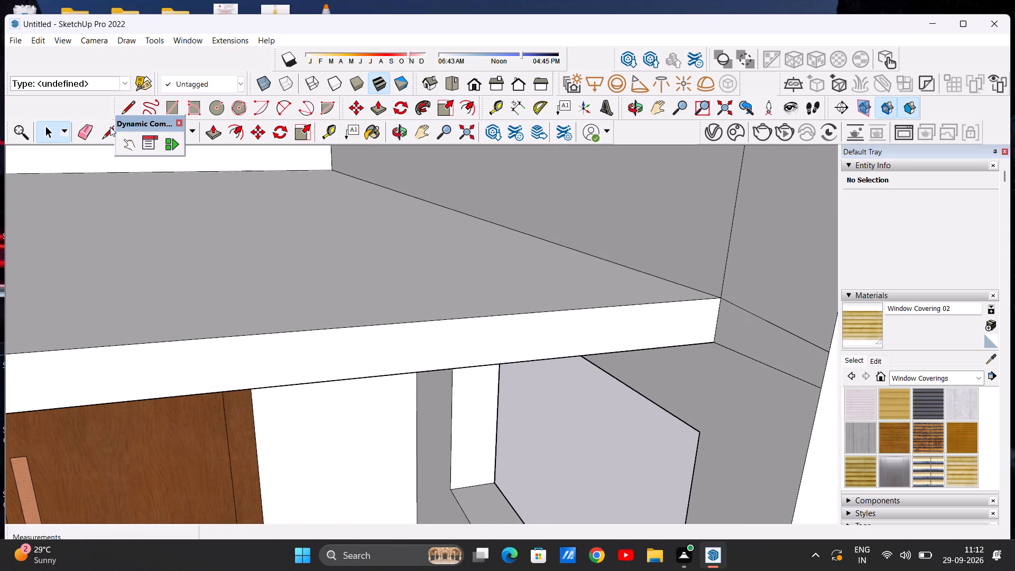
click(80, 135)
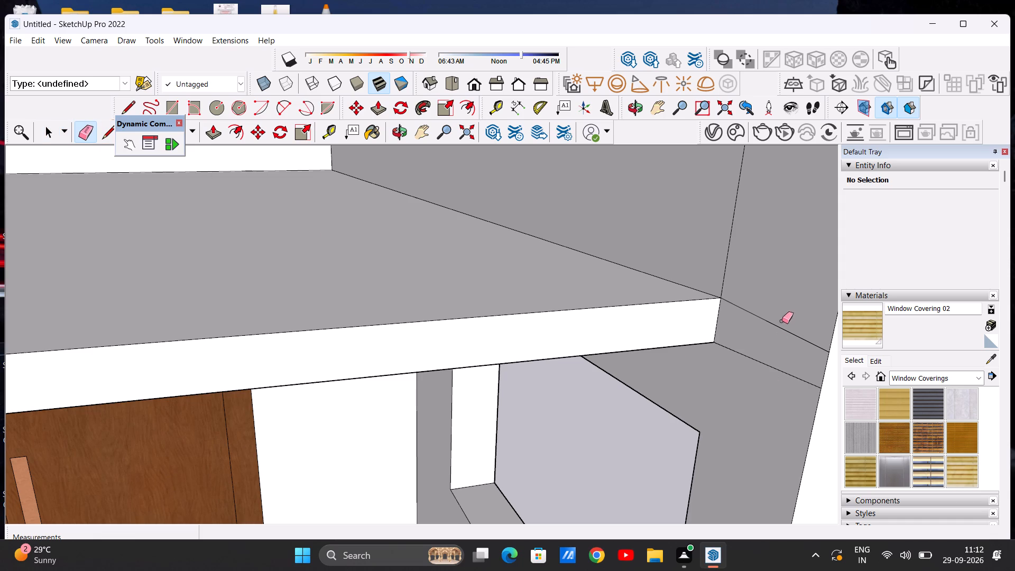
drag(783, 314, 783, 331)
Draw a line about 2' 1/8" long from the slab's top front corner to the side wall's front edge.
key(l)
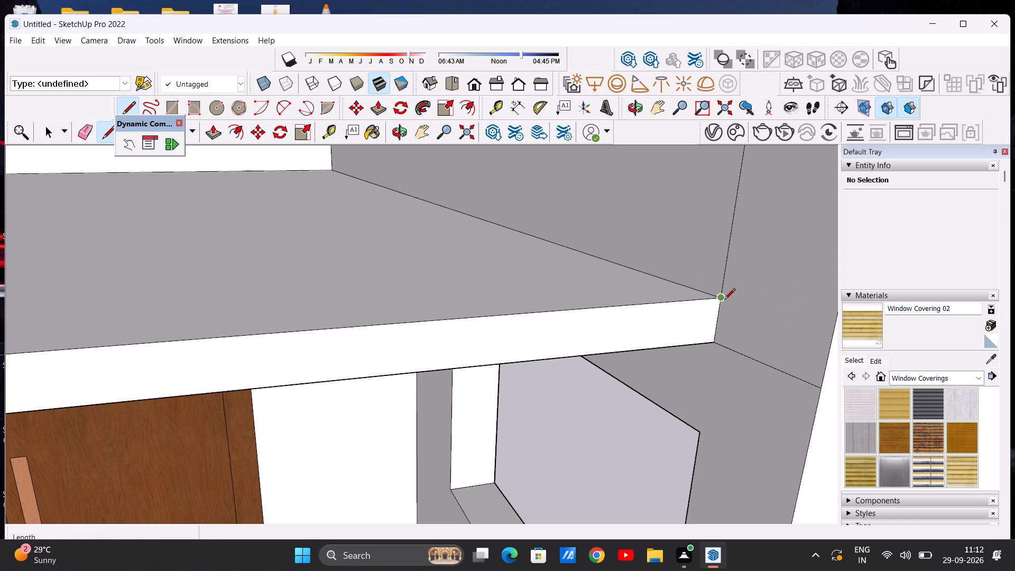
click(724, 300)
click(833, 337)
key(space)
Push/pull the slab-thickness face on the side wall's front strip about 27' 8 11/16" across to the opposite wall, extending the slab forward.
scroll(545, 224, down, 9)
scroll(664, 245, down, 1)
middle_drag(675, 257, 653, 268)
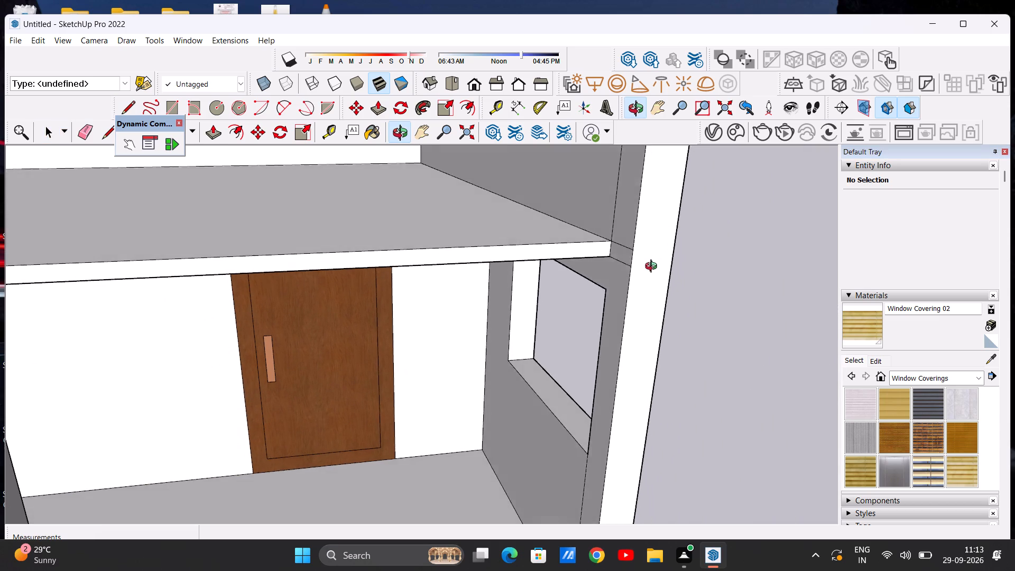
middle_drag(653, 268, 647, 269)
scroll(653, 248, down, 8)
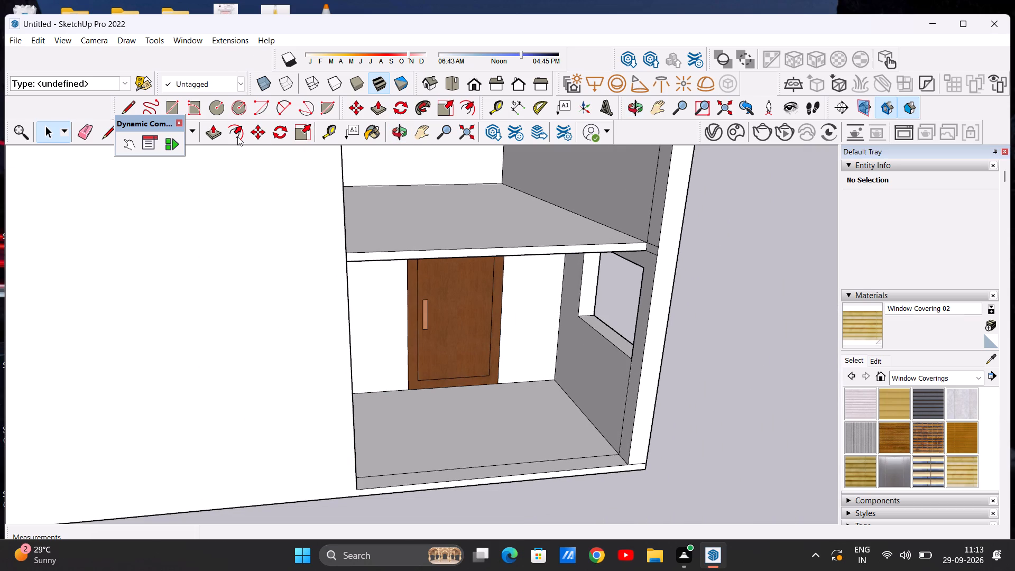
click(217, 132)
scroll(675, 242, up, 4)
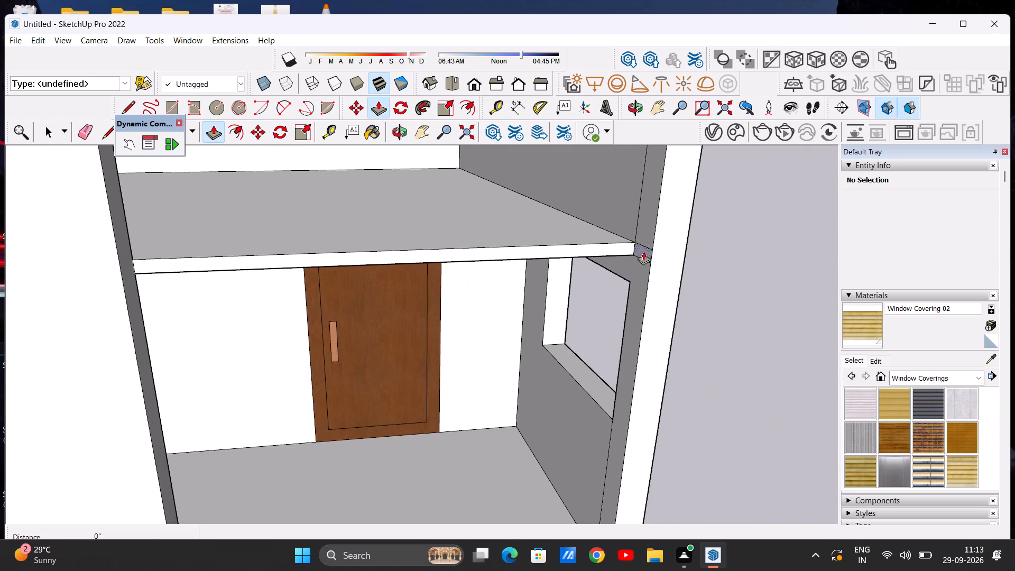
scroll(643, 252, up, 7)
click(649, 242)
scroll(571, 284, down, 9)
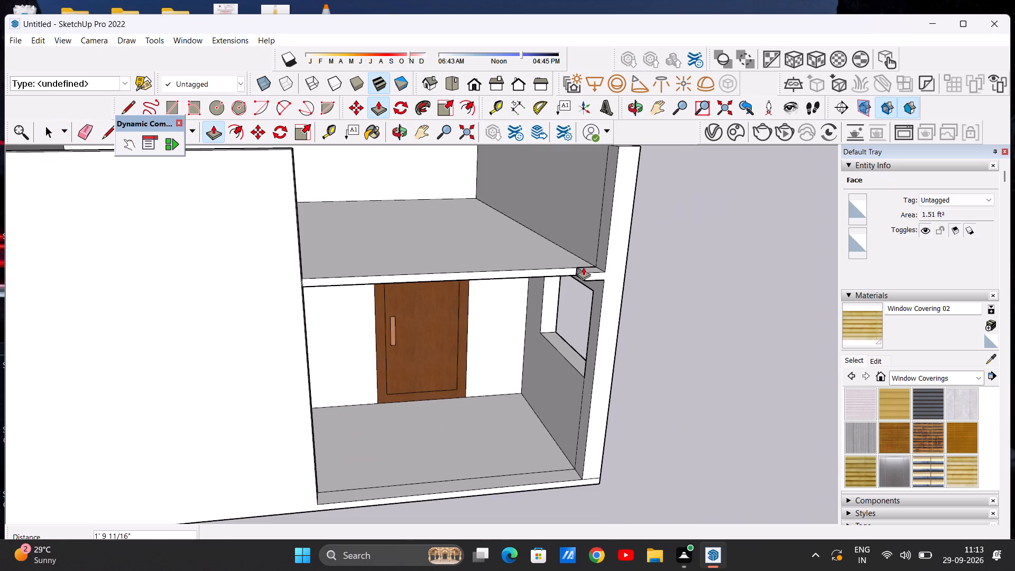
scroll(303, 287, up, 3)
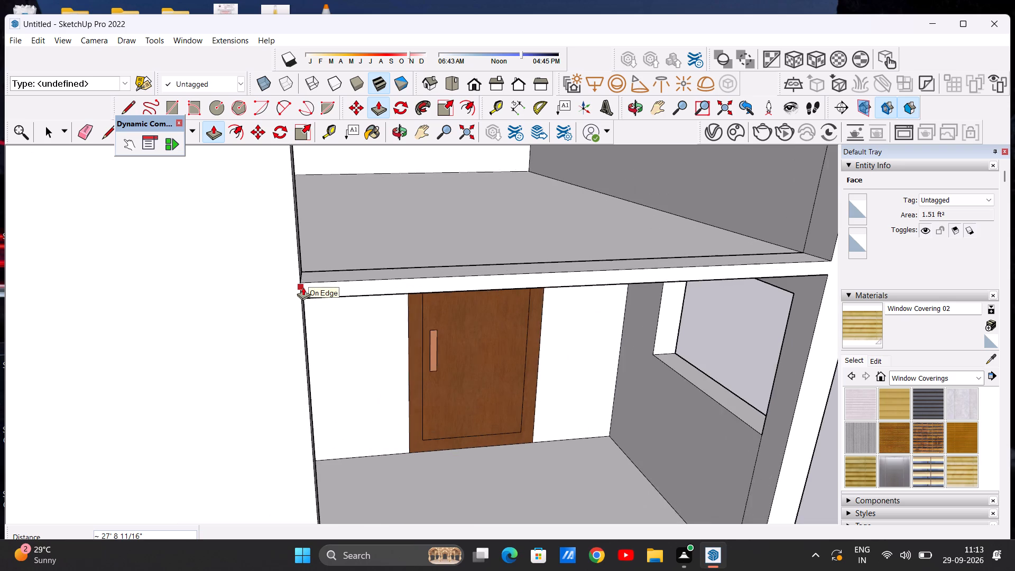
scroll(303, 287, up, 11)
click(297, 274)
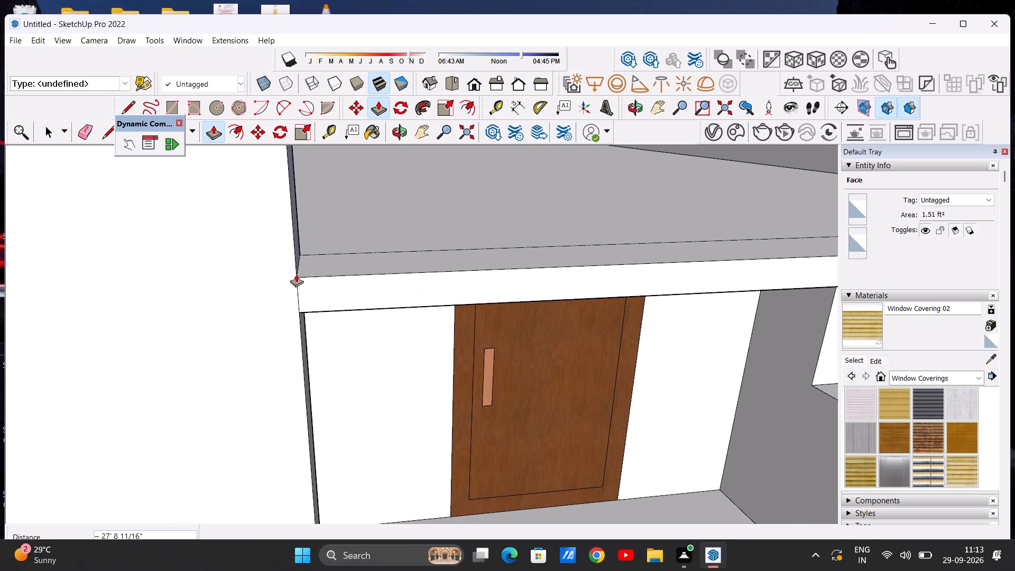
key(space)
Examine the extended slab's front edge, top and underside from above, in front and below.
scroll(401, 279, down, 10)
middle_drag(516, 342, 501, 315)
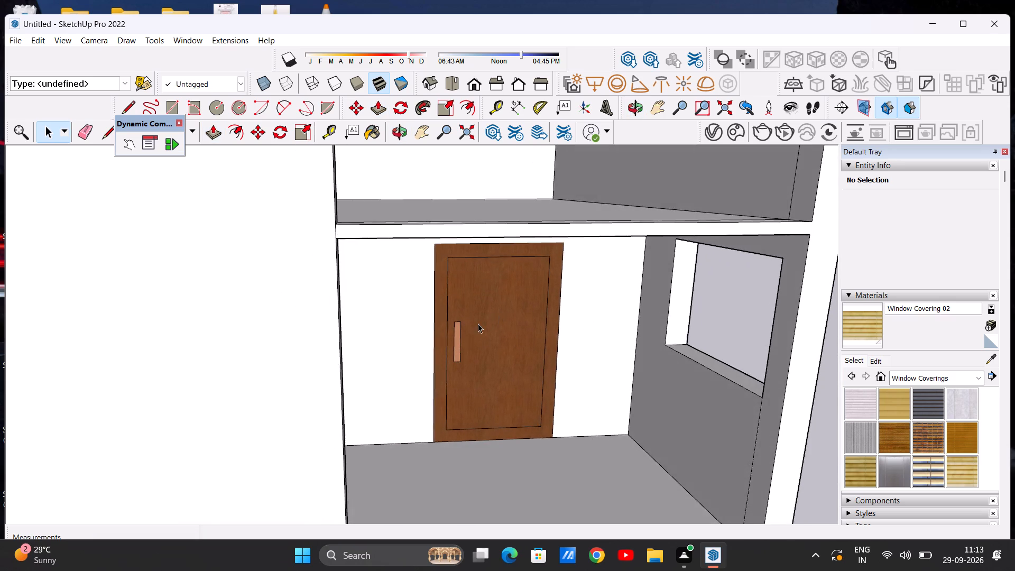
scroll(459, 334, down, 10)
scroll(606, 325, up, 4)
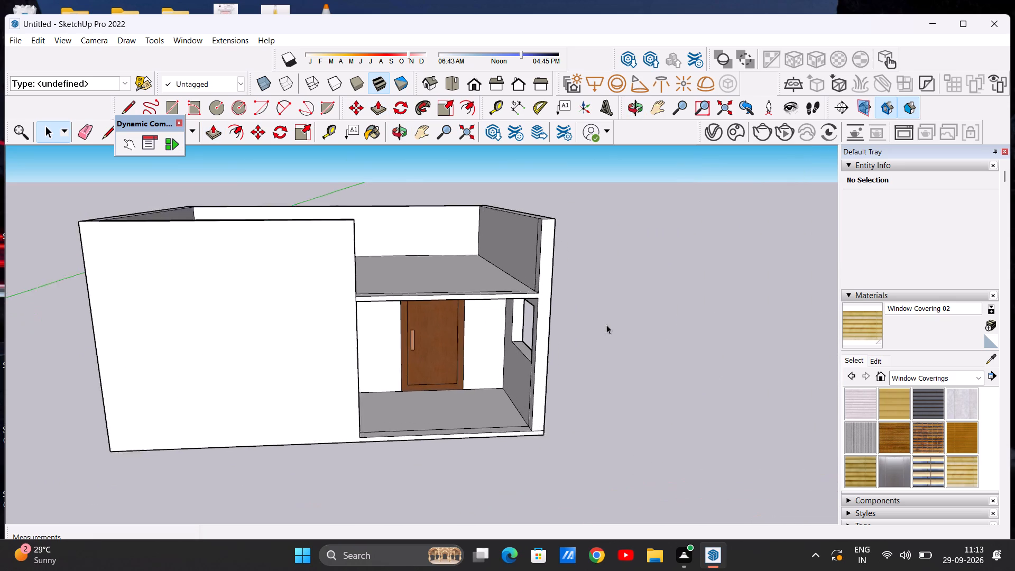
scroll(606, 325, up, 1)
middle_drag(543, 349, 523, 306)
scroll(505, 287, up, 7)
scroll(569, 275, up, 4)
middle_drag(516, 284, 526, 324)
scroll(562, 297, down, 14)
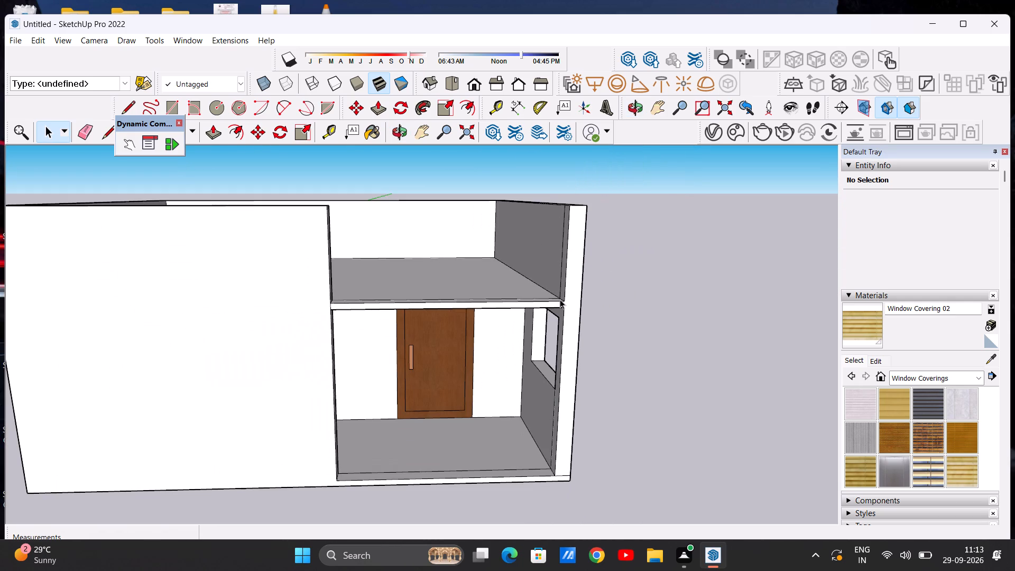
scroll(626, 276, up, 4)
scroll(534, 289, down, 2)
middle_drag(510, 296, 513, 331)
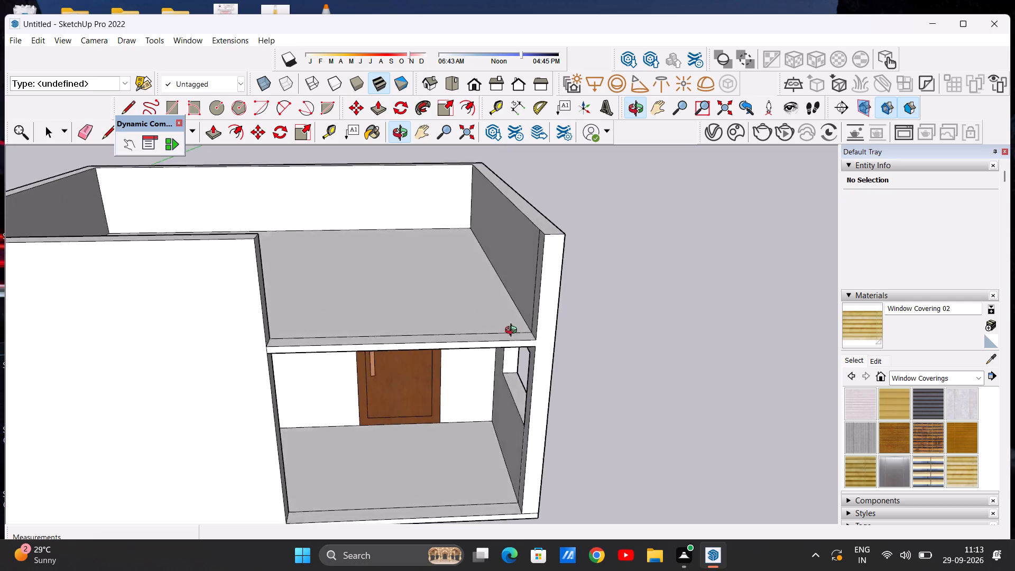
middle_drag(513, 331, 500, 206)
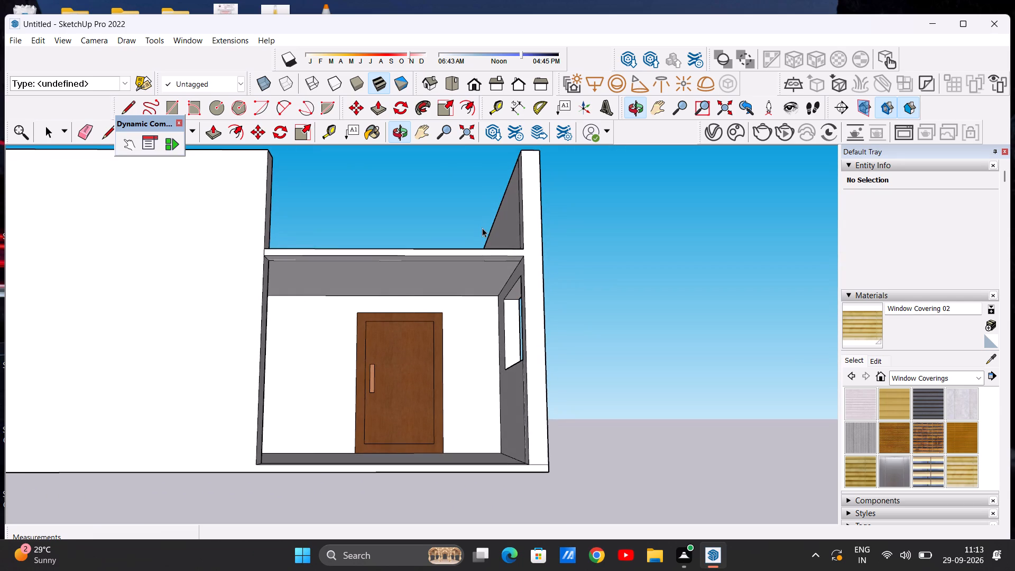
scroll(492, 226, down, 1)
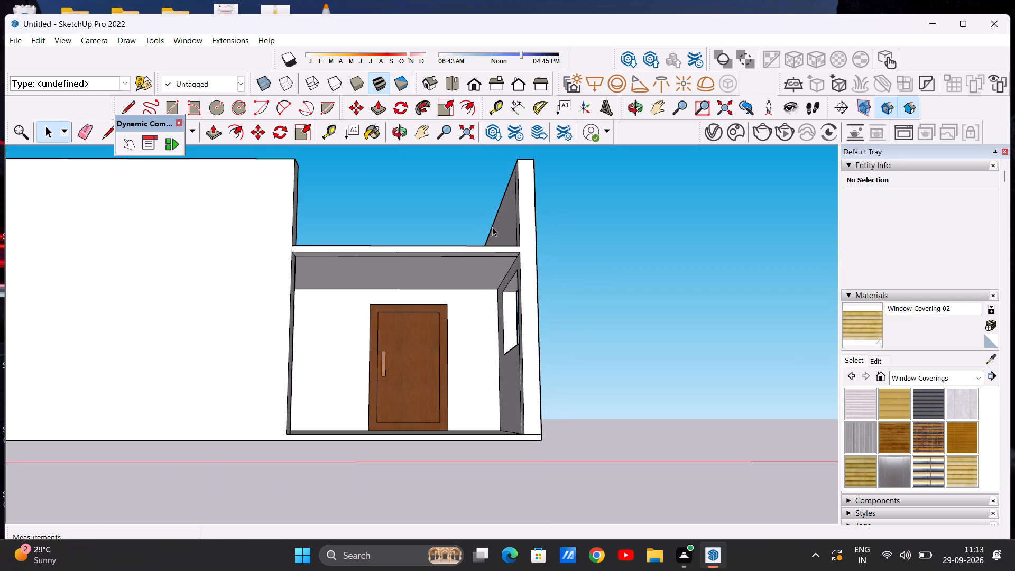
scroll(492, 229, down, 2)
Outline a beam profile under the slab on the side wall's front strip, with a 10 1/4" vertical line and a 2' 1/8" line to the front edge.
scroll(486, 255, up, 7)
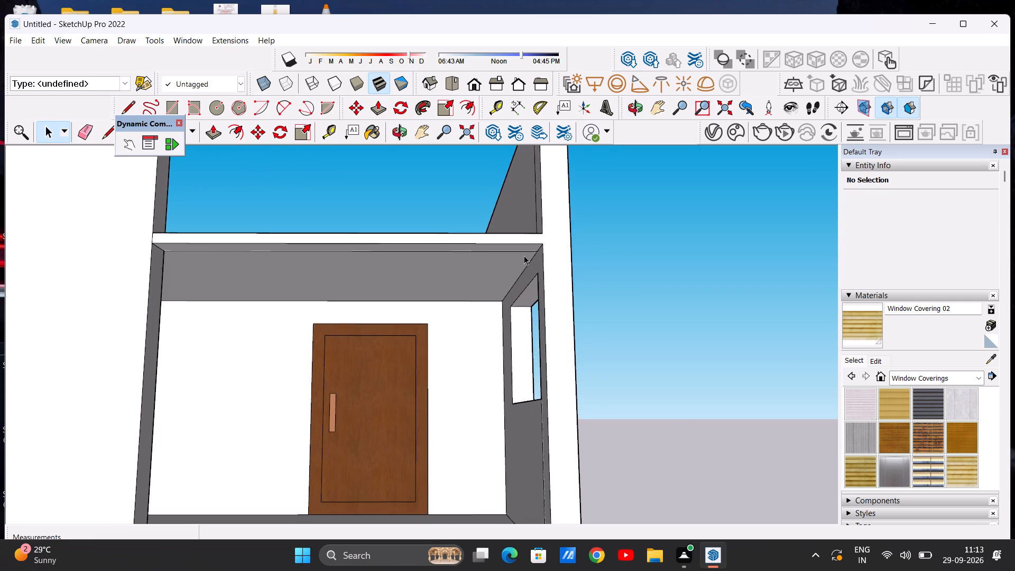
scroll(524, 255, up, 3)
middle_drag(553, 271, 645, 277)
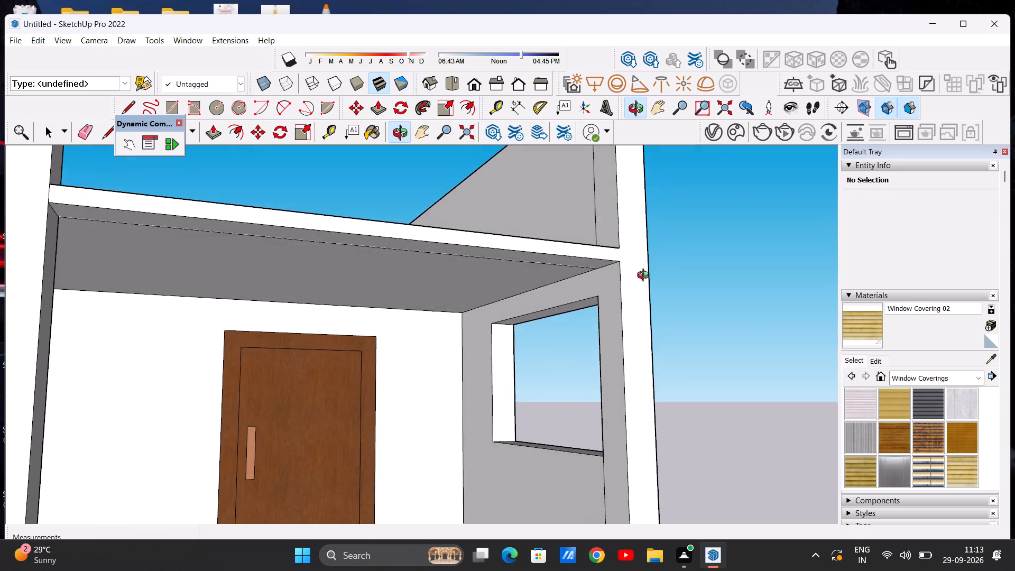
middle_drag(645, 277, 681, 274)
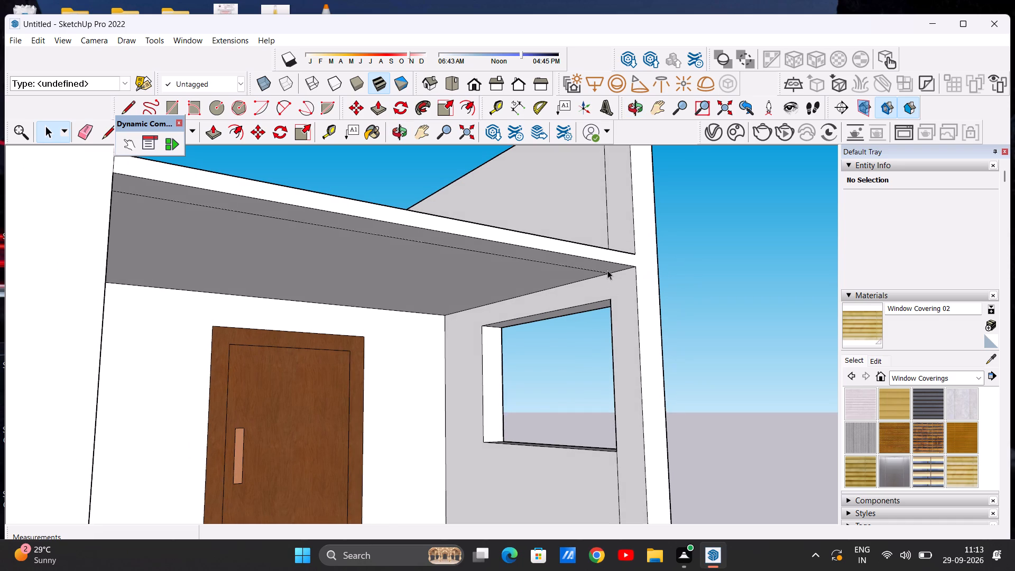
click(135, 102)
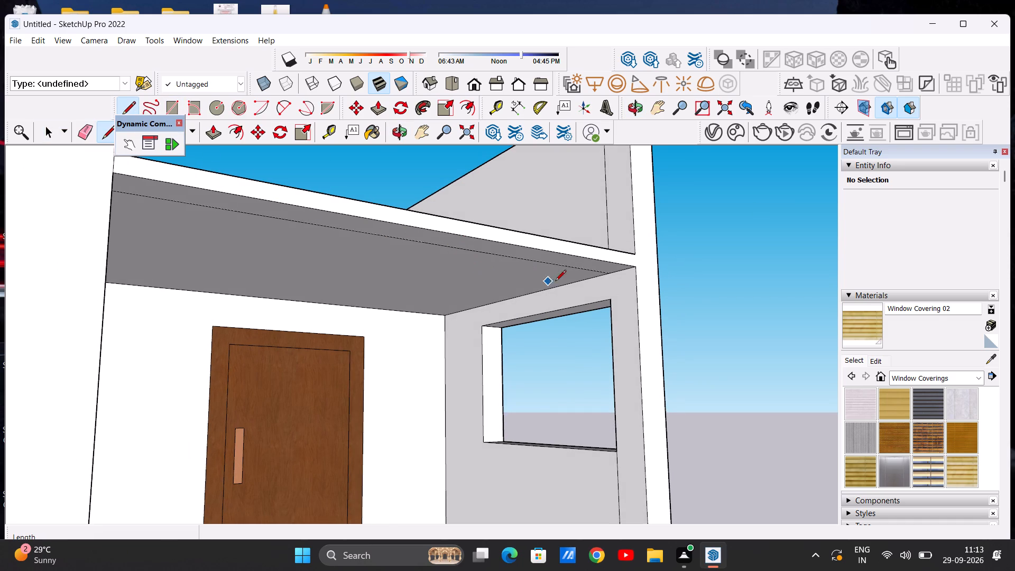
scroll(601, 282, up, 13)
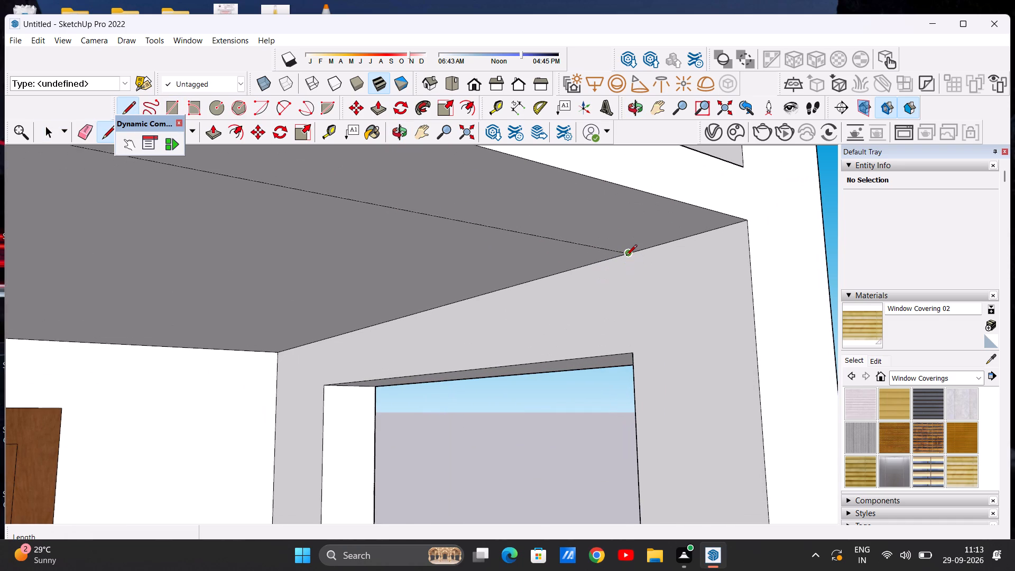
click(626, 256)
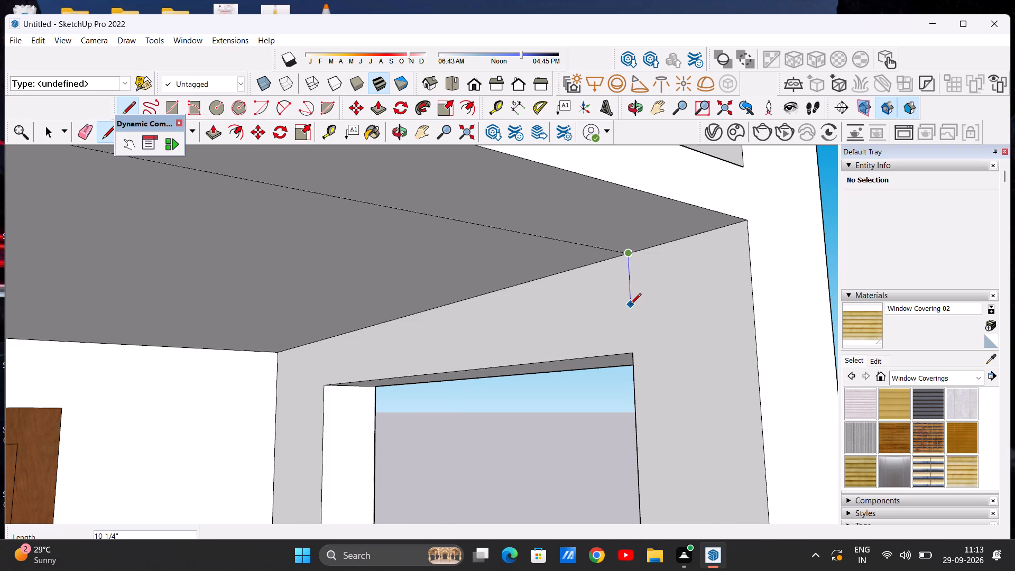
click(630, 305)
scroll(618, 297, down, 5)
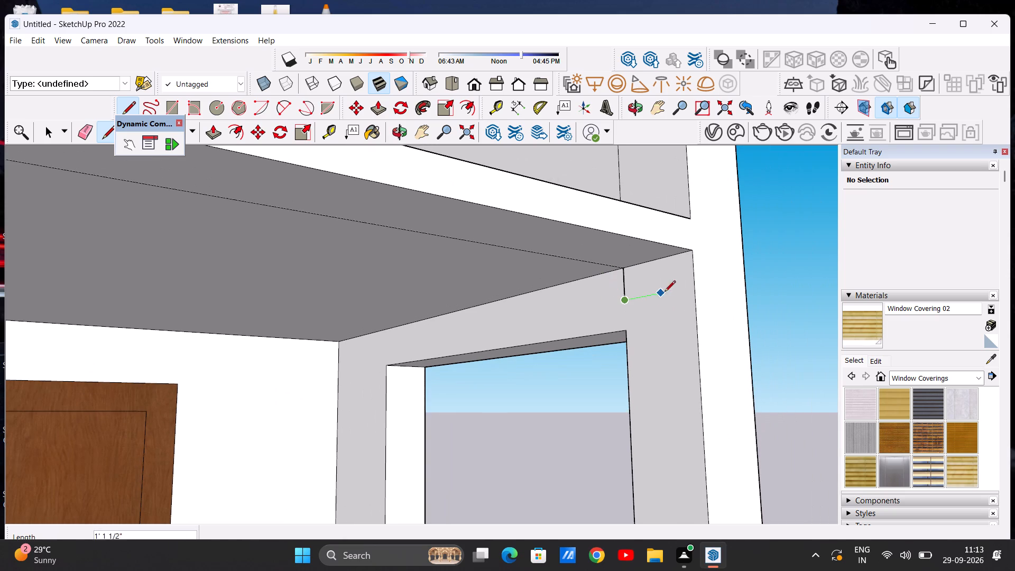
click(695, 291)
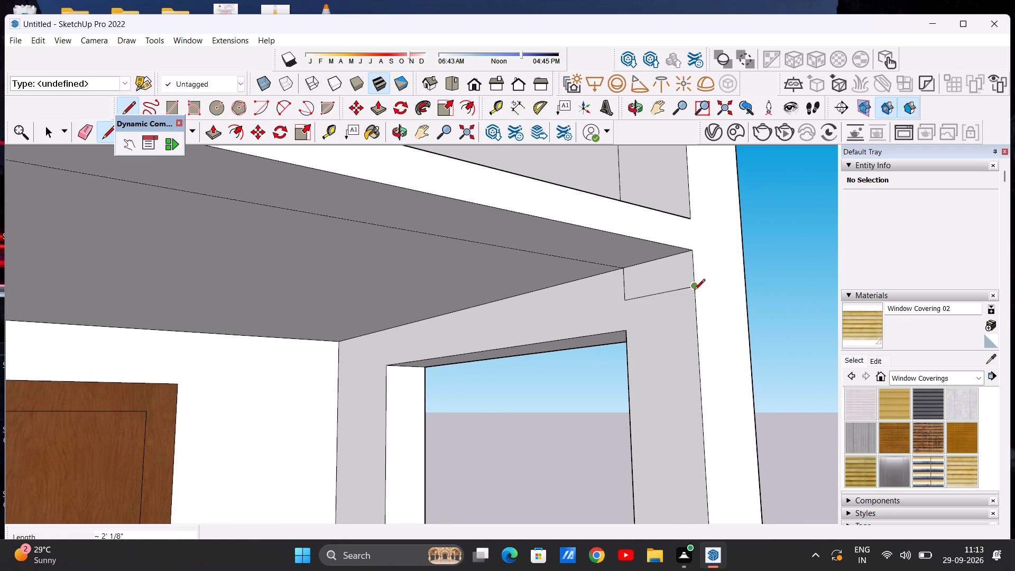
key(space)
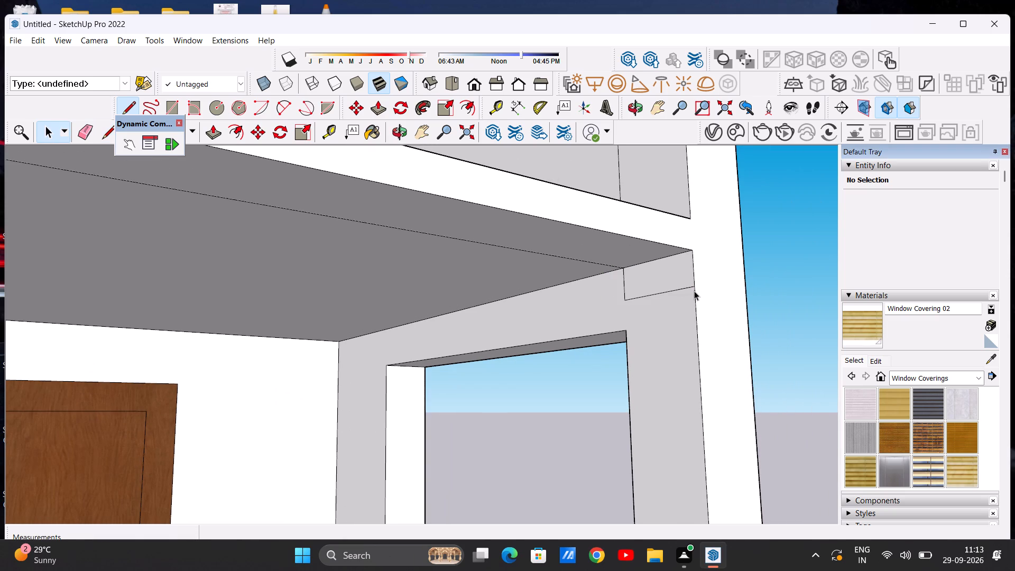
Push/pull the beam profile under the slab across the room's open front to the opposite wall's front edge.
scroll(714, 257, down, 5)
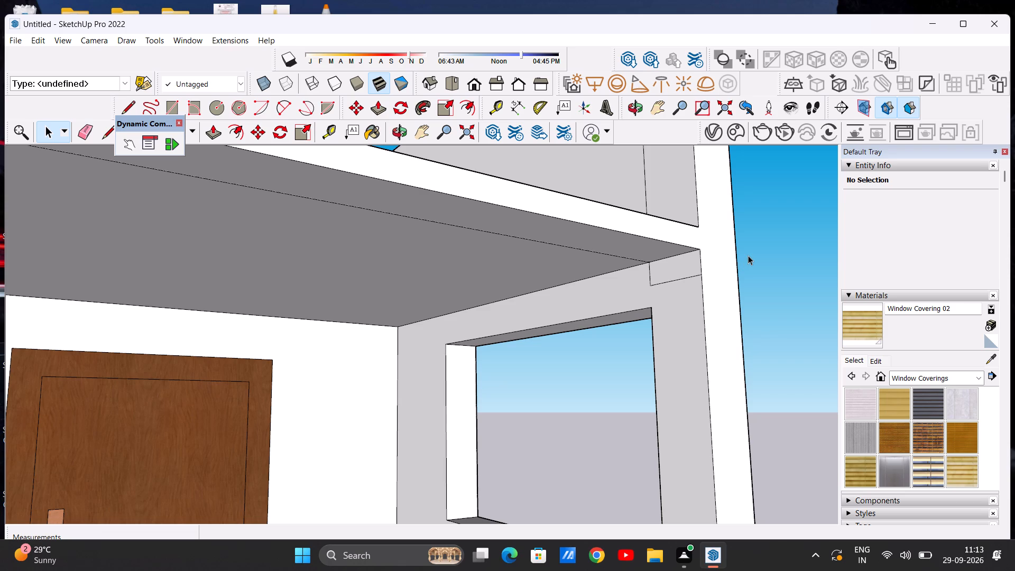
scroll(742, 257, down, 10)
middle_drag(693, 279, 659, 304)
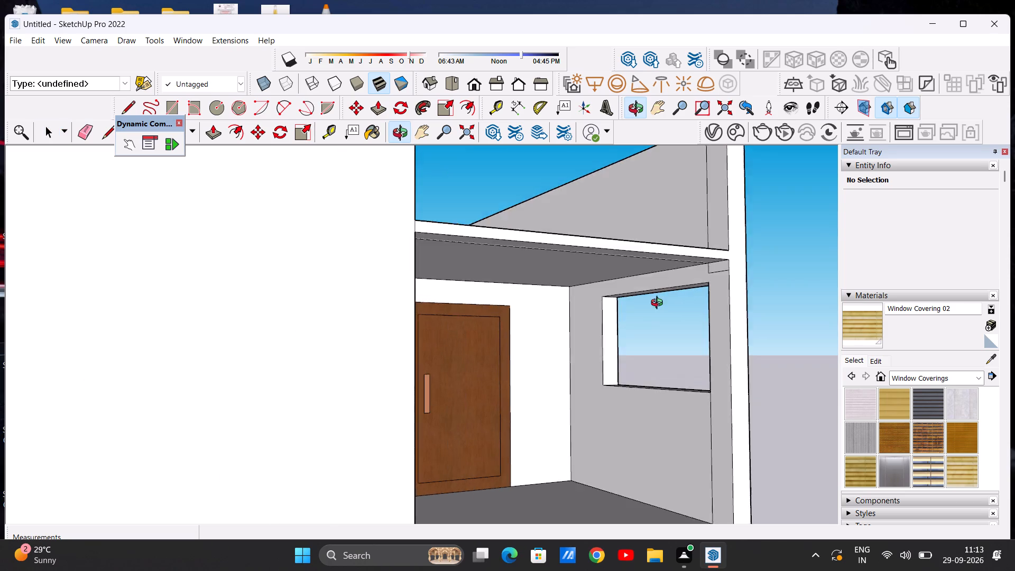
middle_drag(659, 304, 643, 324)
scroll(847, 263, up, 7)
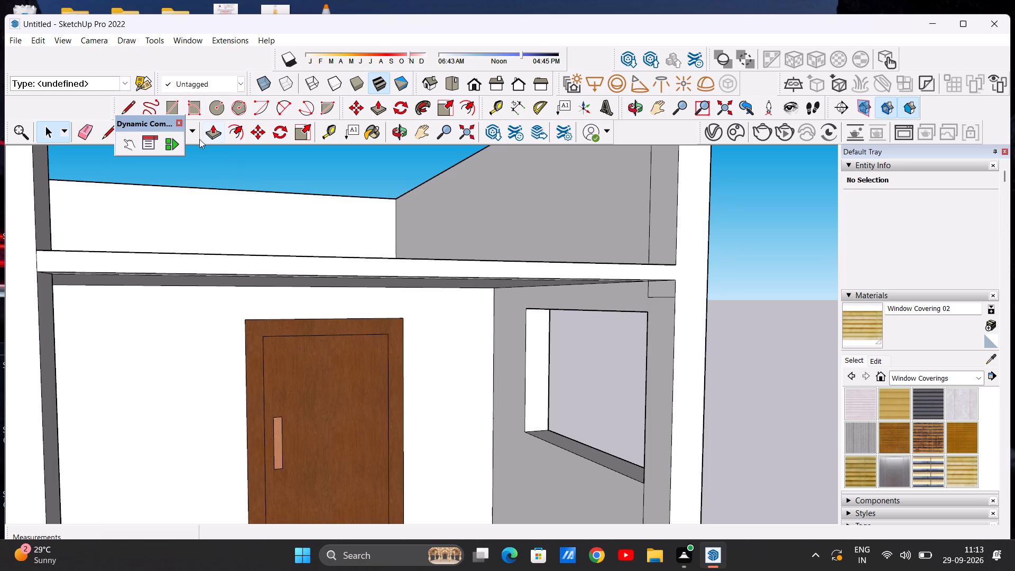
click(211, 131)
scroll(677, 306, up, 6)
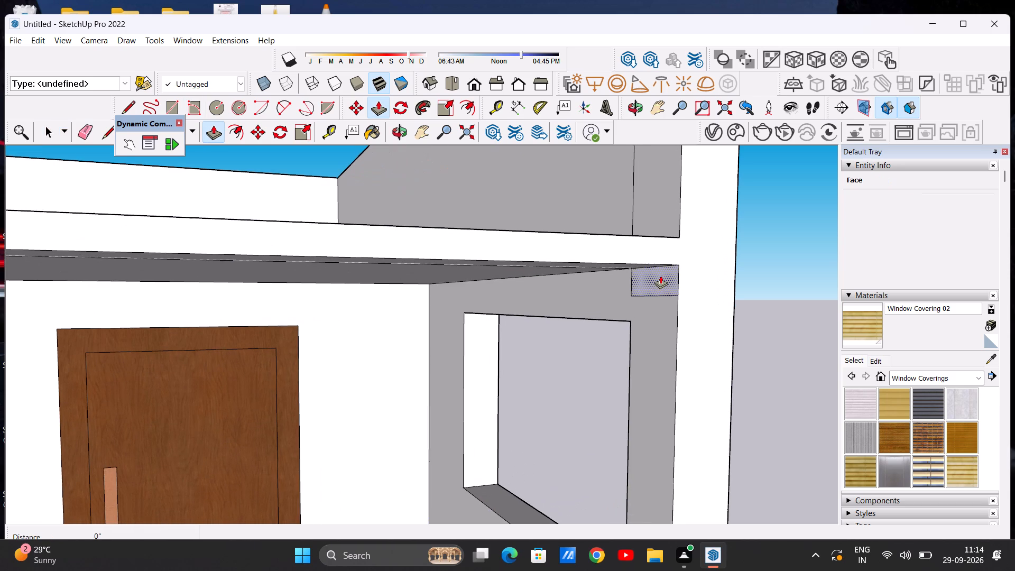
click(660, 275)
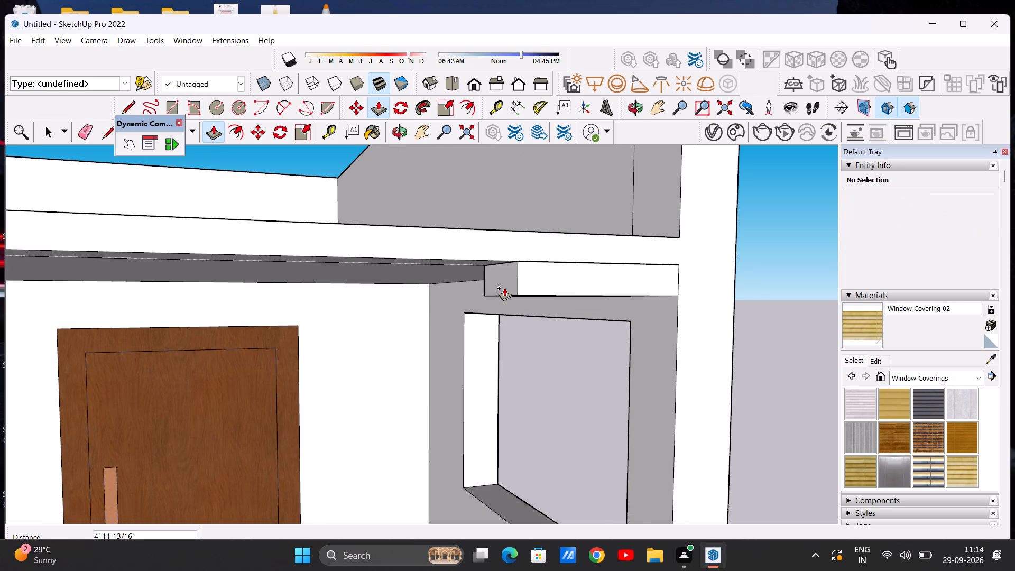
scroll(545, 270, down, 8)
scroll(213, 323, down, 5)
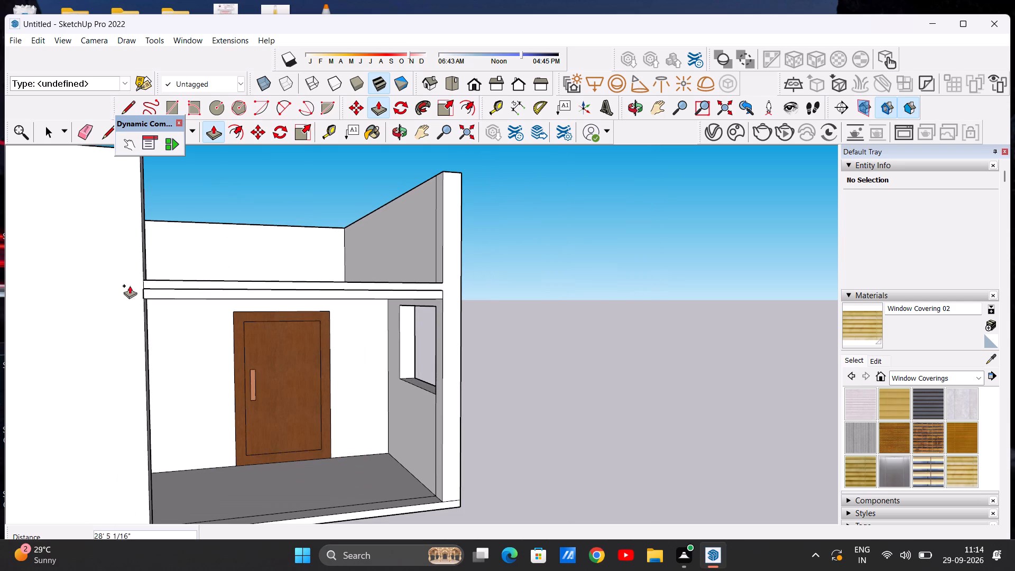
scroll(155, 286, up, 13)
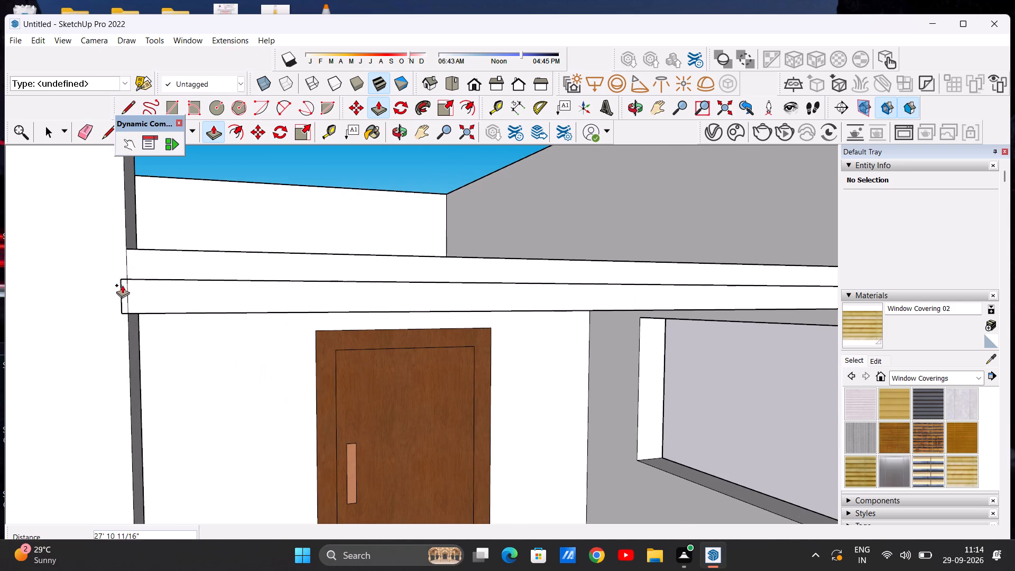
click(125, 278)
key(space)
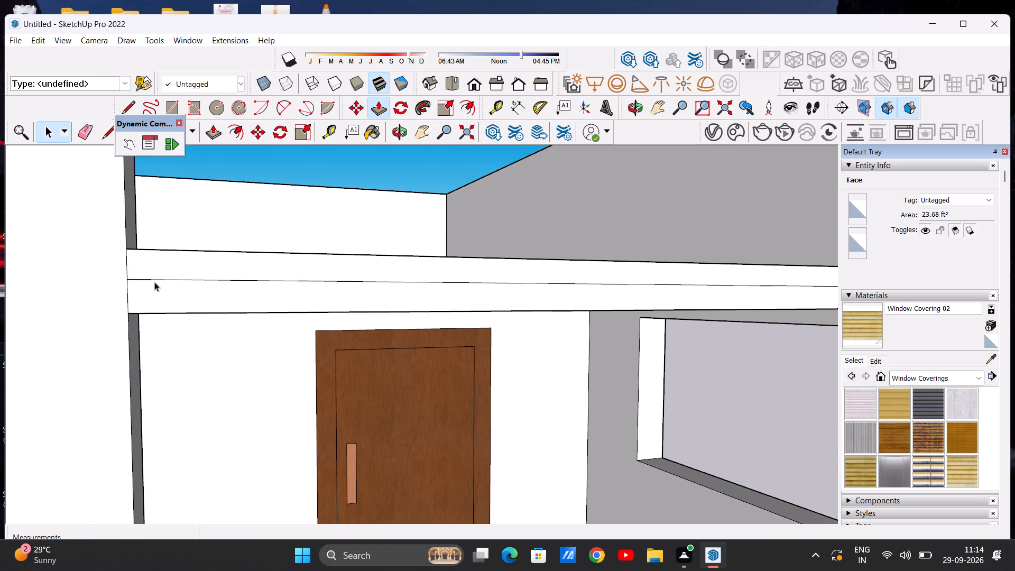
Examine the beam and slab front between the two walls from several angles.
scroll(315, 259, down, 14)
middle_drag(462, 327, 356, 339)
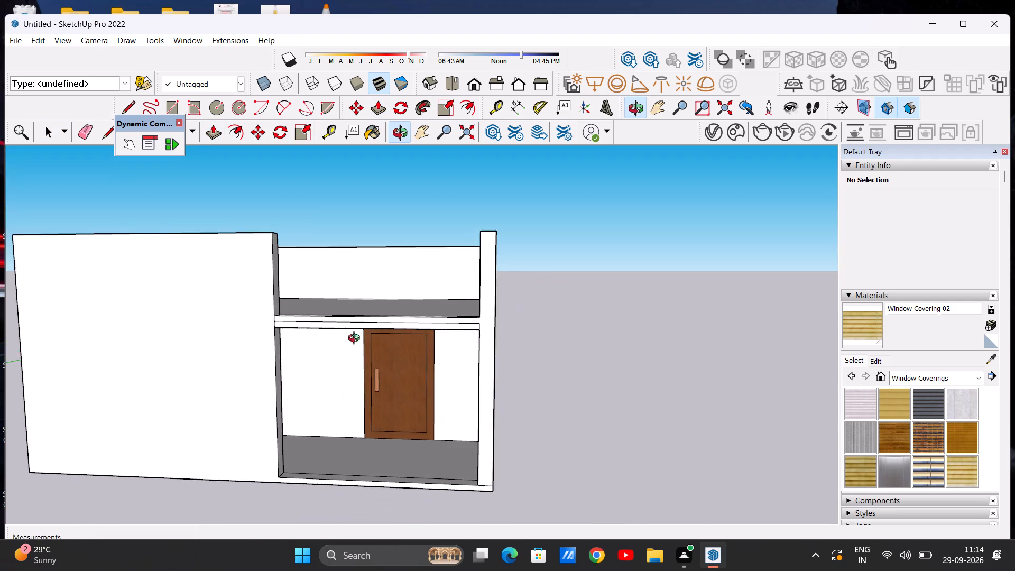
middle_drag(356, 339, 350, 317)
scroll(368, 305, up, 15)
scroll(464, 322, down, 17)
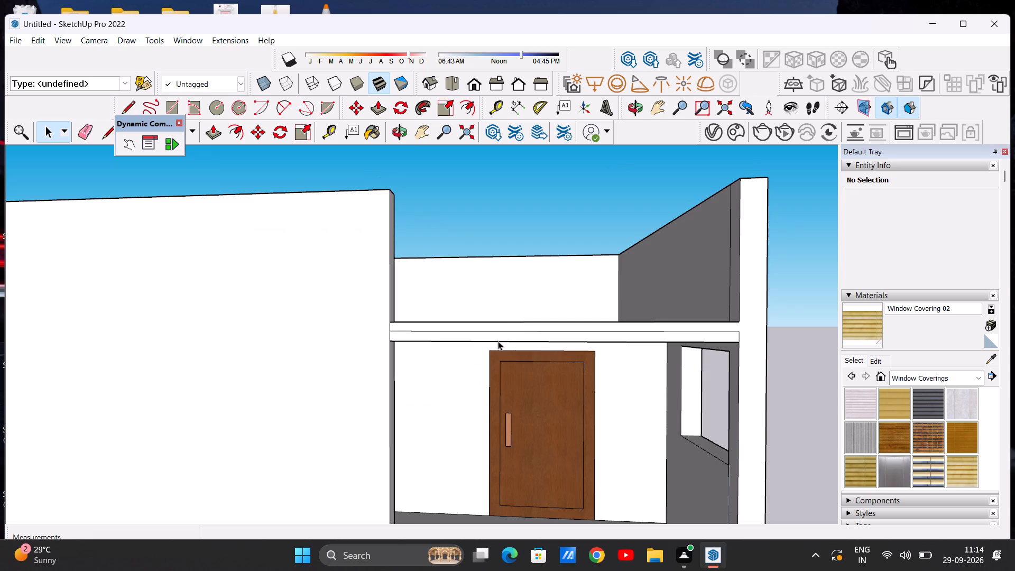
scroll(393, 363, up, 20)
scroll(384, 314, down, 17)
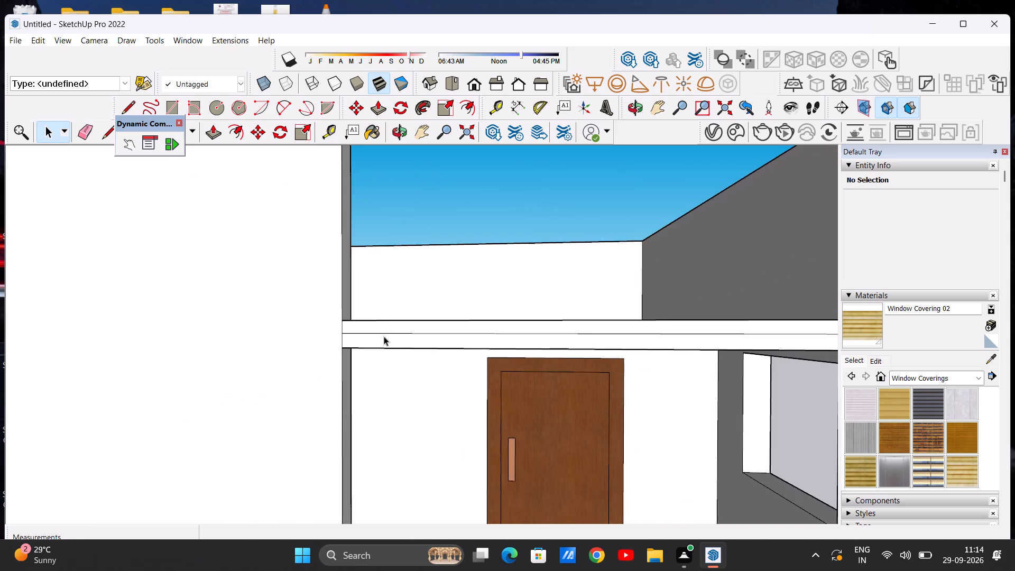
scroll(384, 336, down, 6)
middle_drag(691, 268, 613, 302)
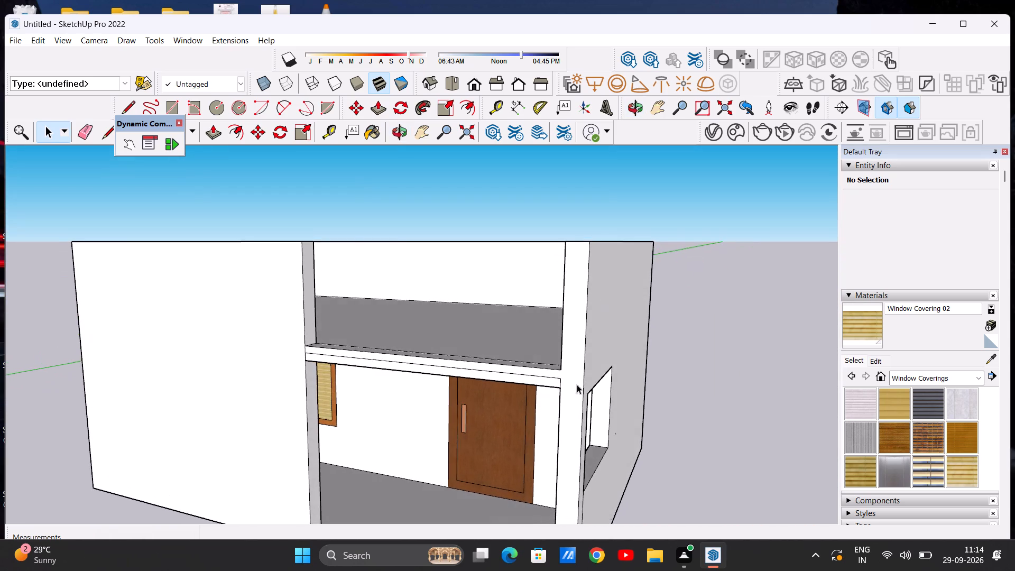
Draw a 9" vertical line at the slab's front end beside the window wall, from the slab's top corner to the beam line.
scroll(559, 393, up, 16)
scroll(670, 347, down, 14)
scroll(680, 363, up, 8)
scroll(727, 347, up, 3)
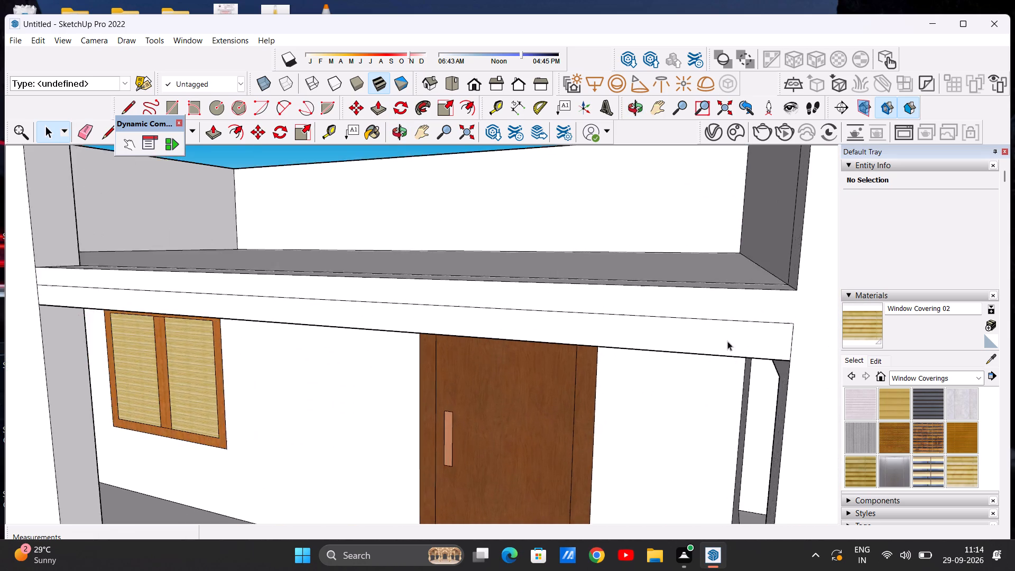
scroll(727, 341, up, 4)
middle_drag(504, 336, 446, 335)
scroll(518, 336, down, 15)
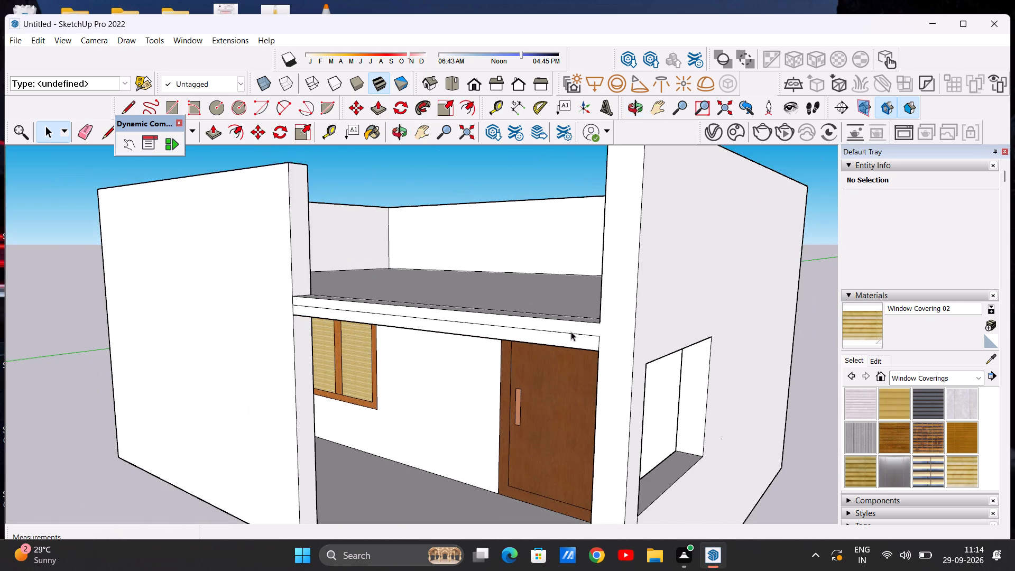
scroll(571, 331, up, 6)
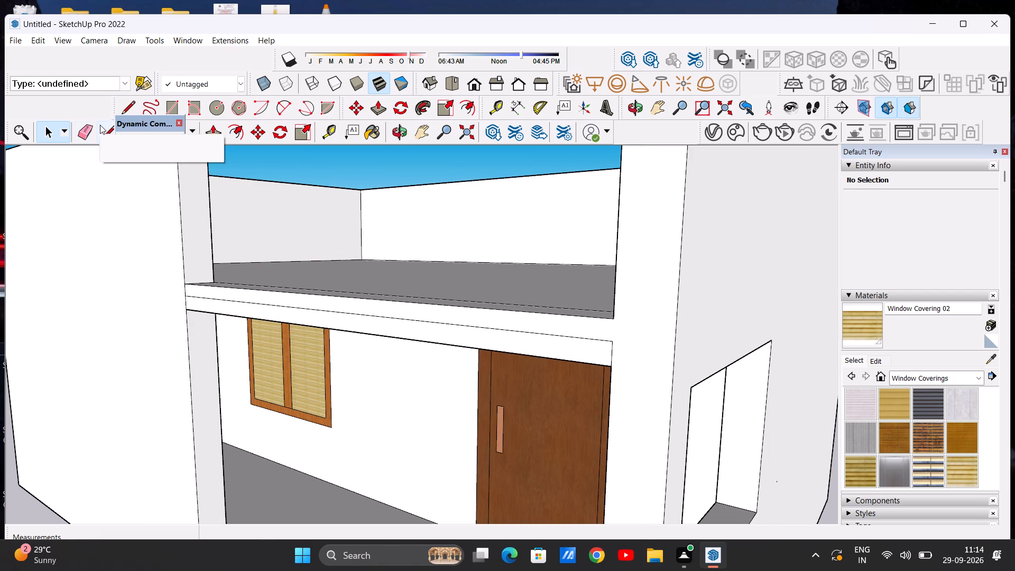
click(102, 125)
scroll(635, 332, up, 7)
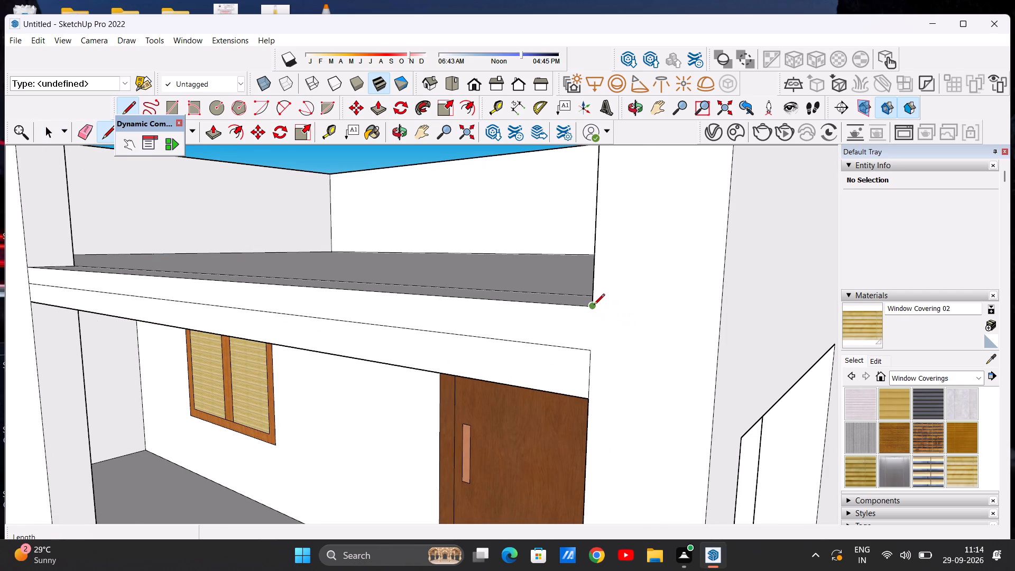
click(593, 307)
click(588, 351)
key(space)
Examine the building's open front, slab edge and upper floor from the front, below and above.
scroll(802, 442, down, 15)
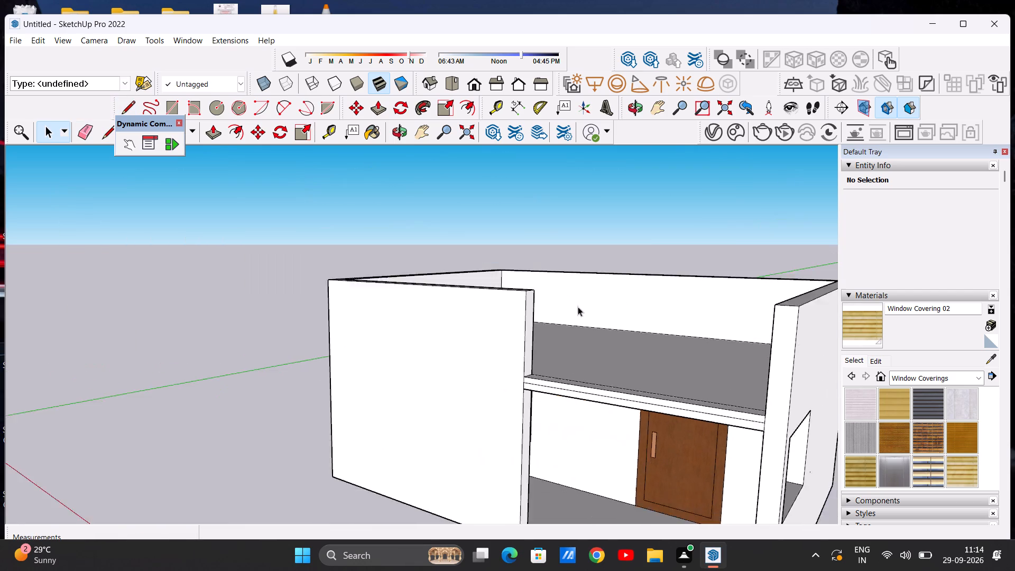
scroll(578, 307, down, 12)
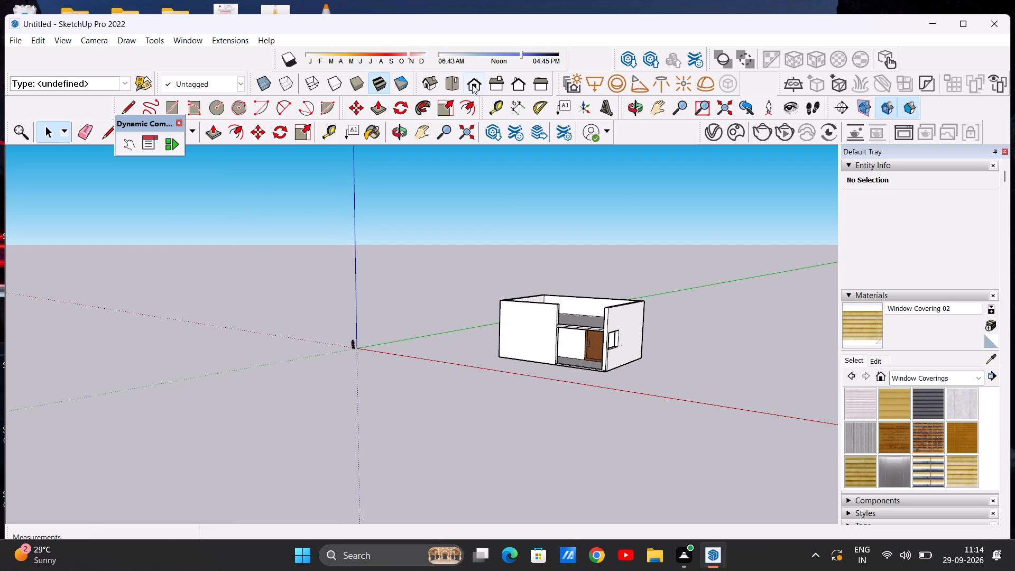
click(472, 85)
scroll(524, 312, up, 12)
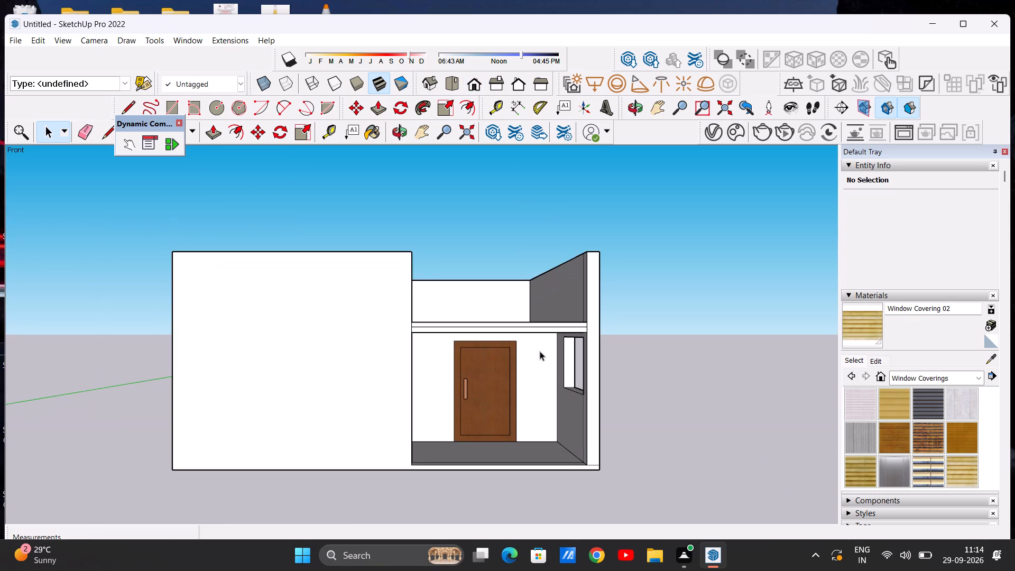
middle_drag(540, 352, 527, 377)
scroll(545, 331, up, 2)
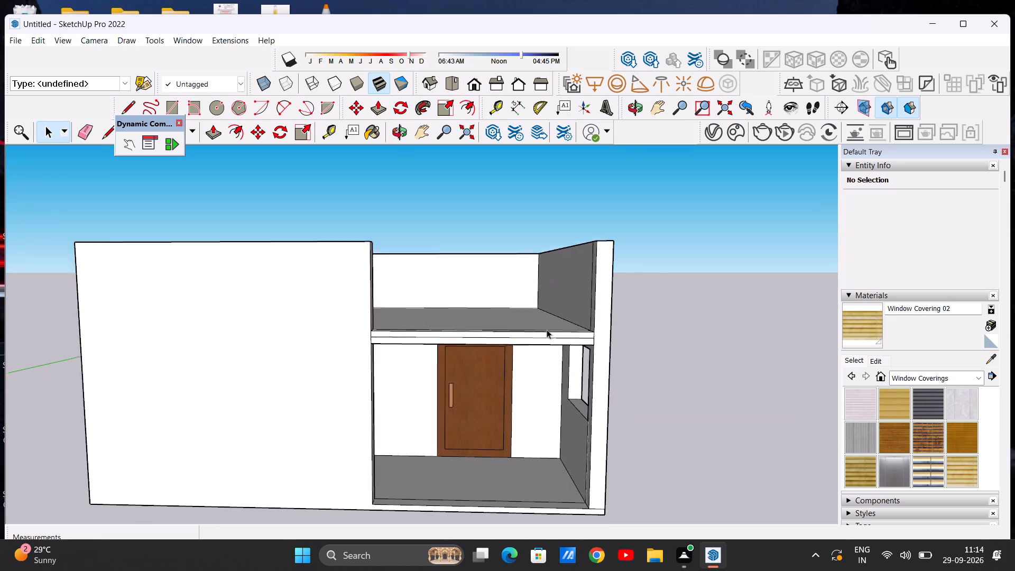
scroll(547, 329, up, 6)
scroll(554, 322, down, 10)
scroll(473, 310, up, 6)
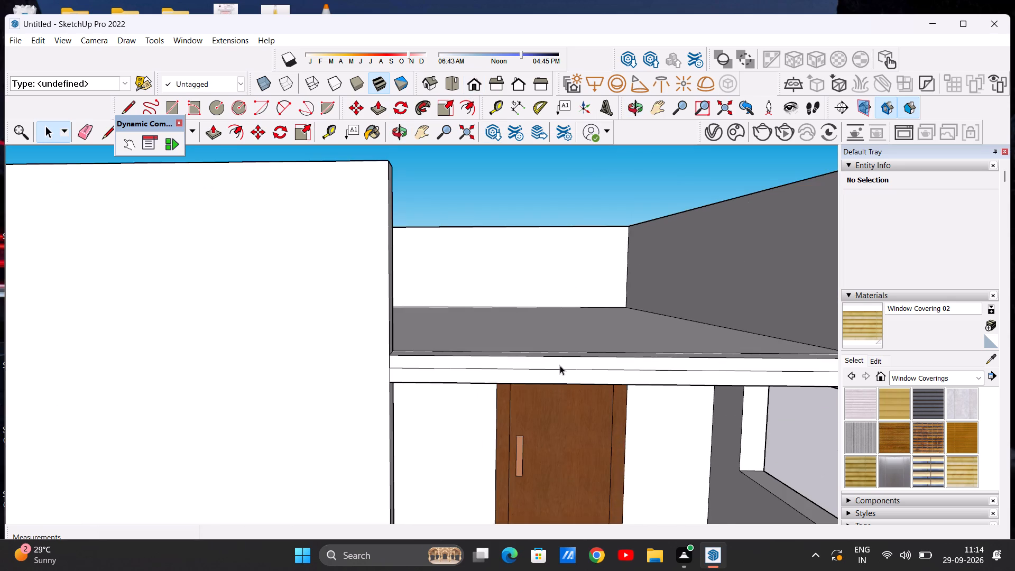
middle_drag(559, 363, 540, 334)
scroll(540, 337, down, 5)
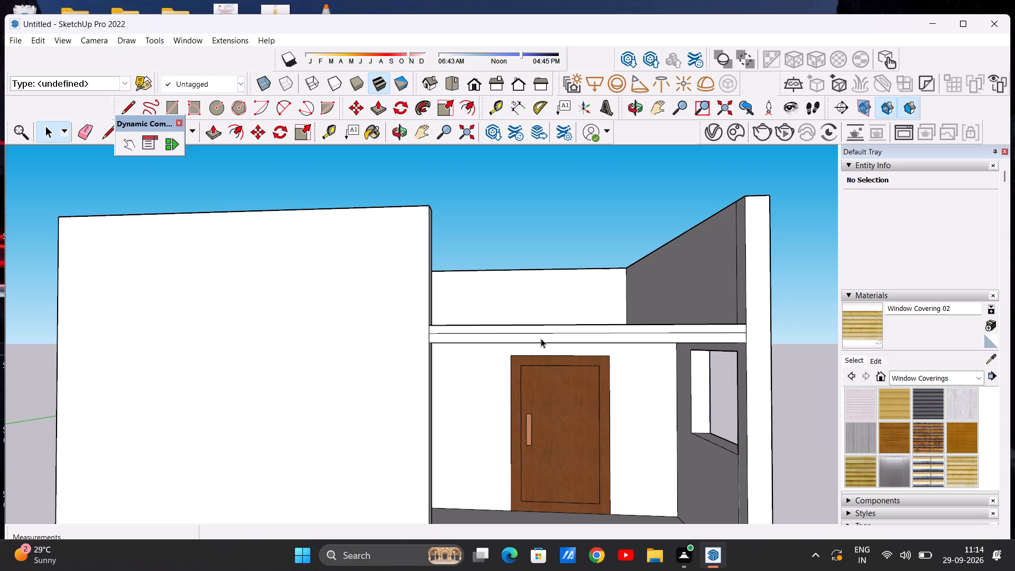
scroll(547, 312, down, 7)
scroll(534, 271, up, 1)
scroll(523, 277, down, 2)
scroll(564, 279, up, 8)
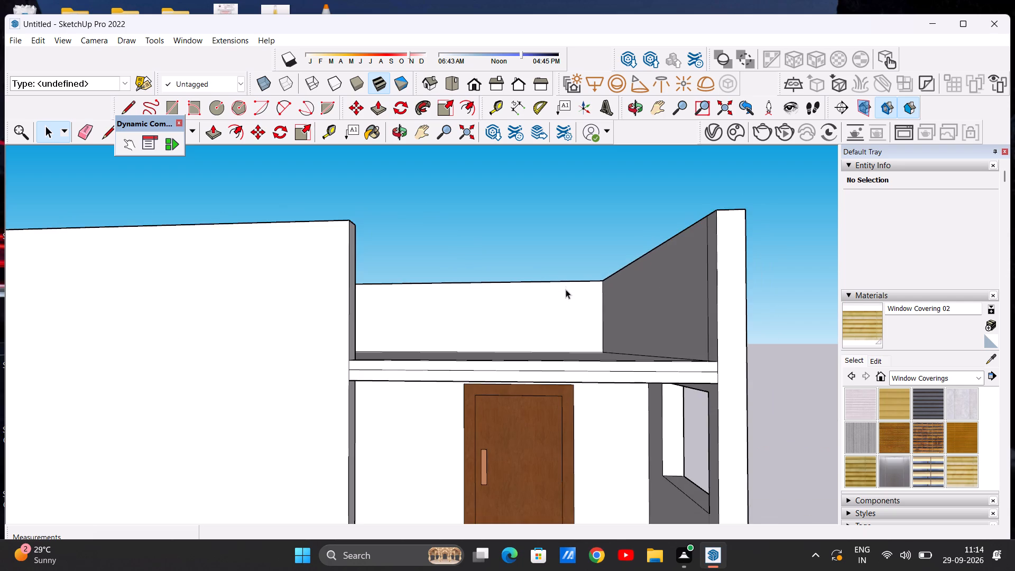
scroll(565, 292, down, 5)
middle_drag(545, 294, 550, 338)
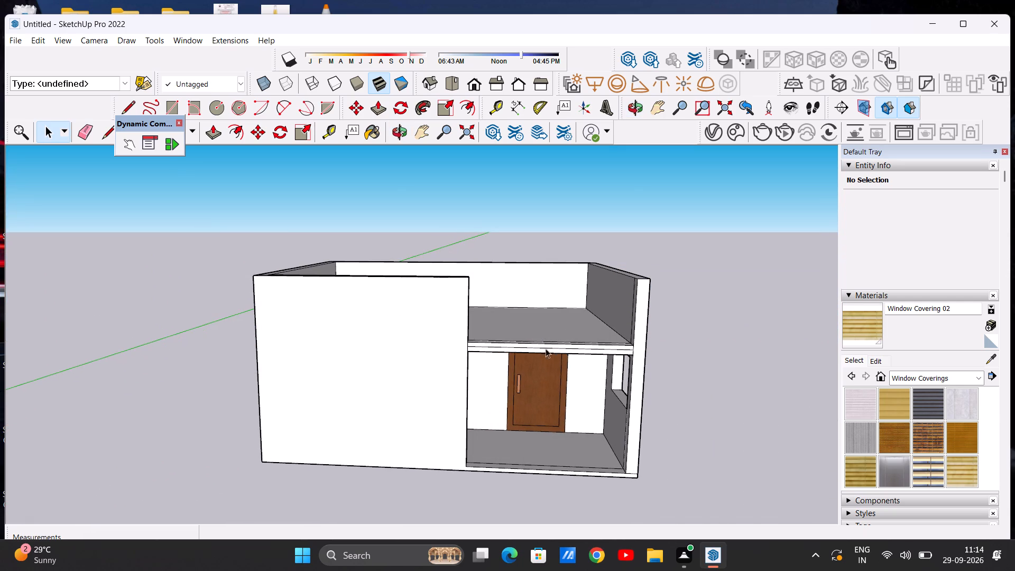
middle_drag(528, 431, 523, 355)
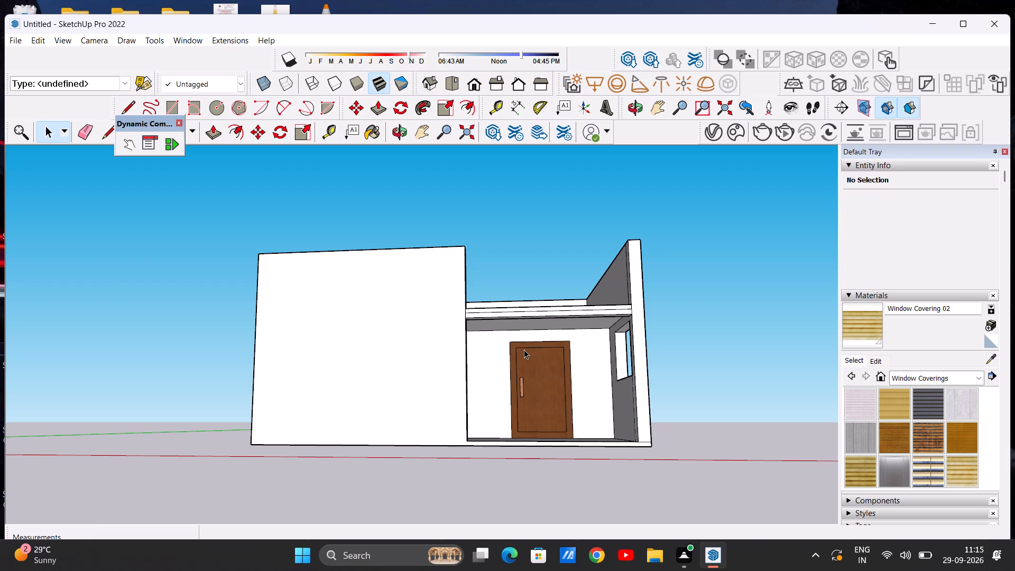
scroll(555, 351, down, 1)
click(476, 82)
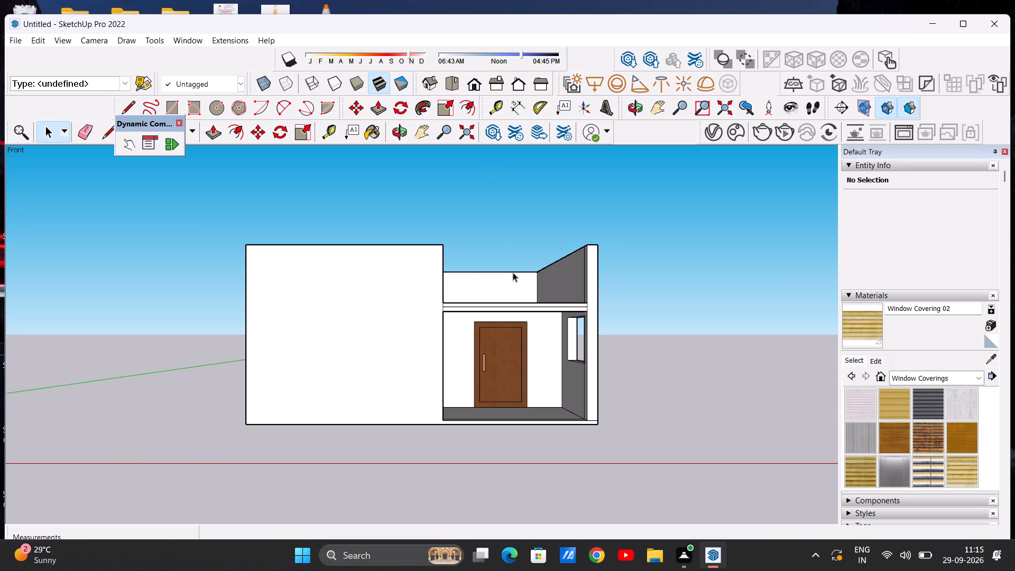
scroll(505, 289, up, 2)
scroll(505, 290, down, 1)
middle_drag(502, 302, 493, 363)
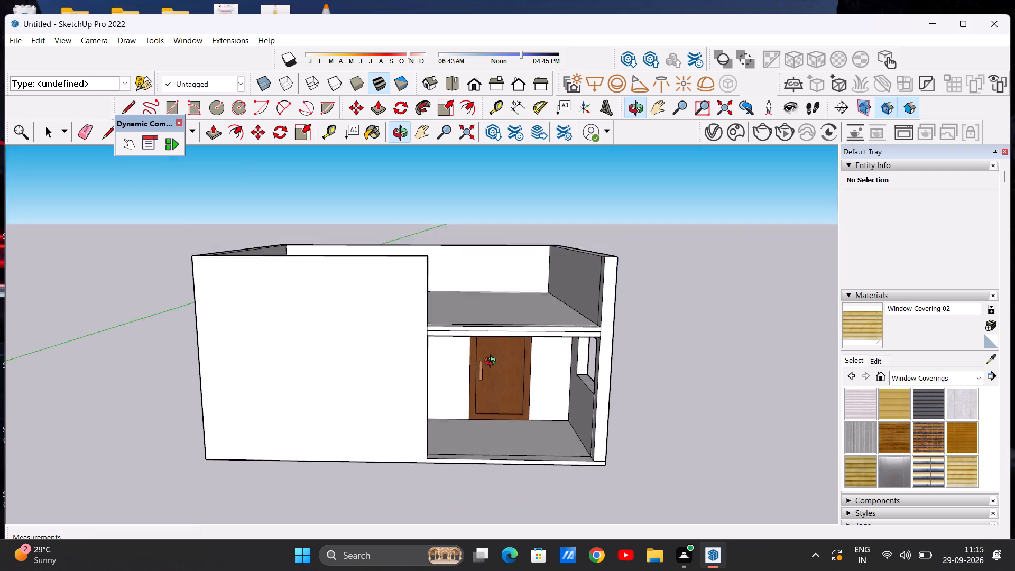
middle_drag(493, 363, 494, 406)
middle_drag(556, 365, 536, 334)
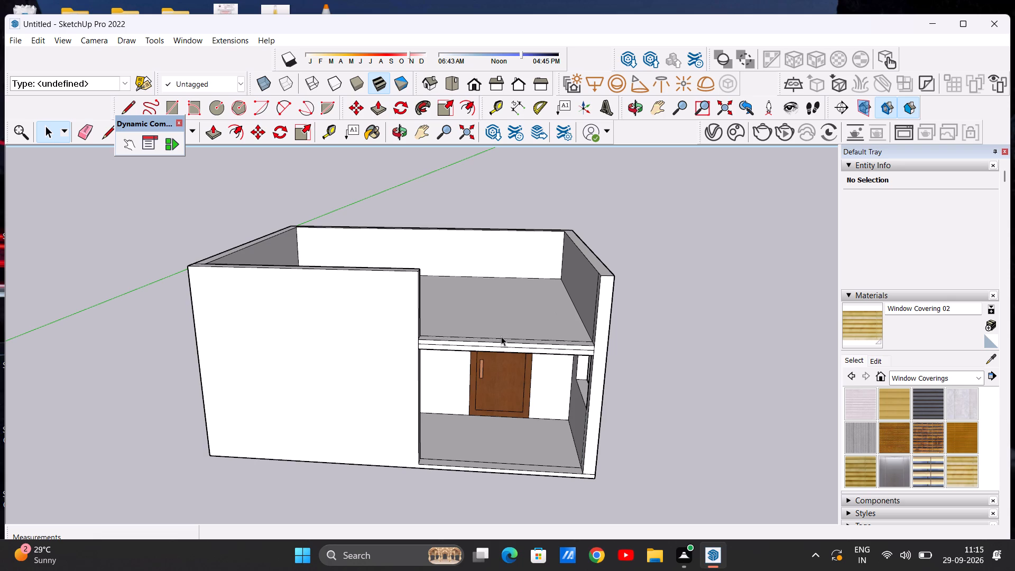
middle_drag(528, 336, 536, 371)
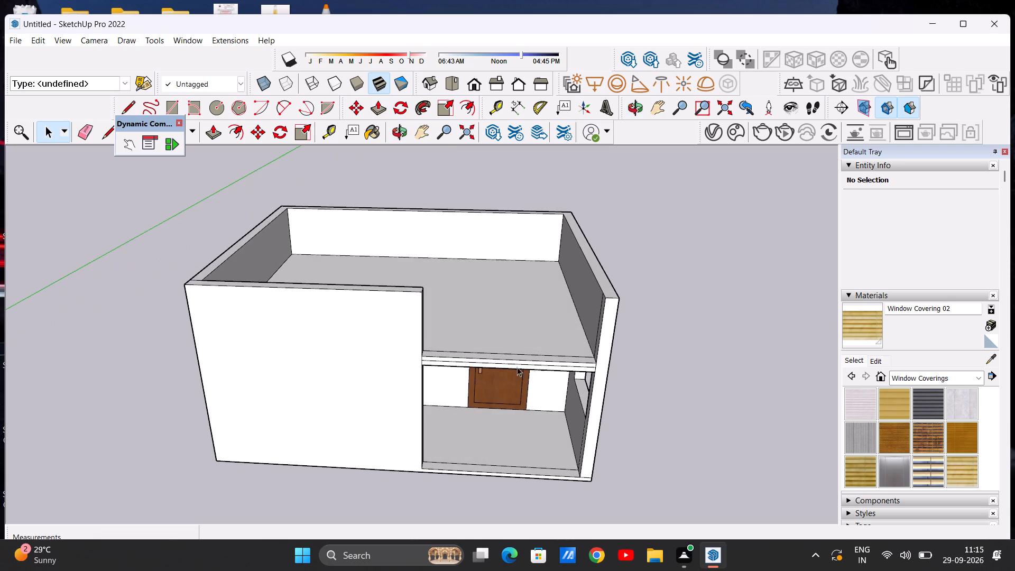
Draw a line about 2' 1/8" long across the upper slab's front strip, dividing it near the middle of the opening.
click(122, 111)
scroll(533, 347, up, 6)
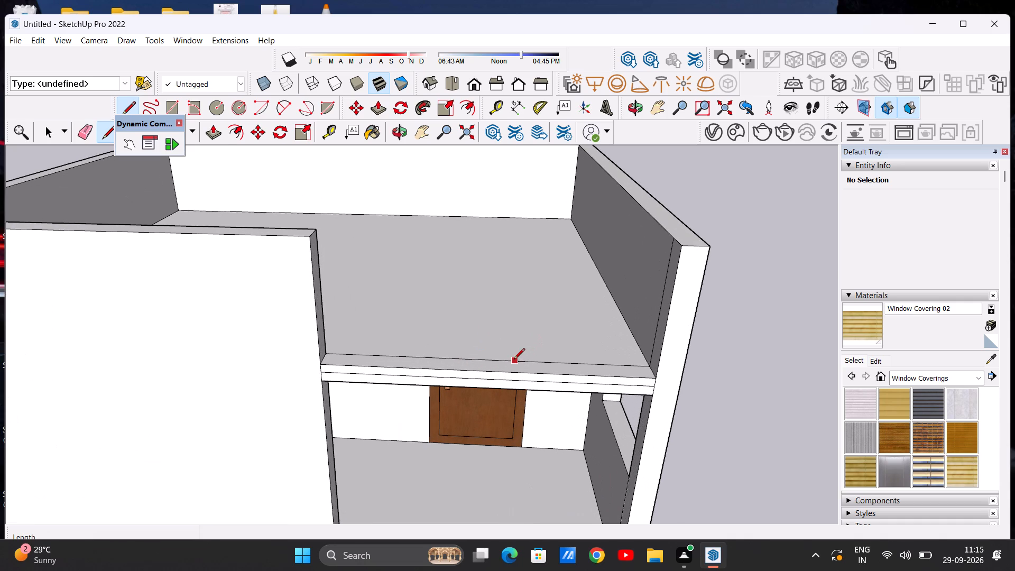
click(516, 362)
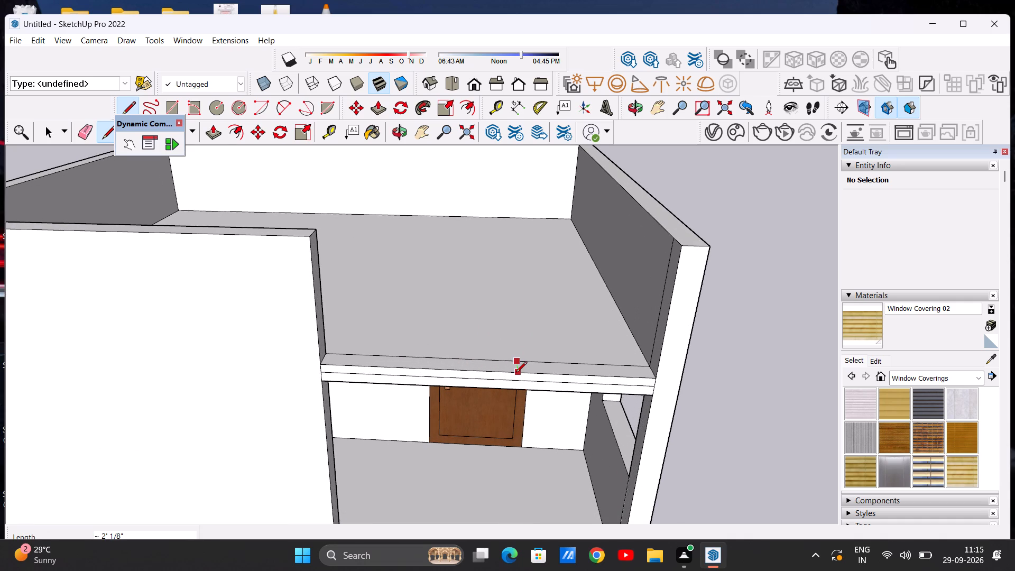
click(516, 373)
key(space)
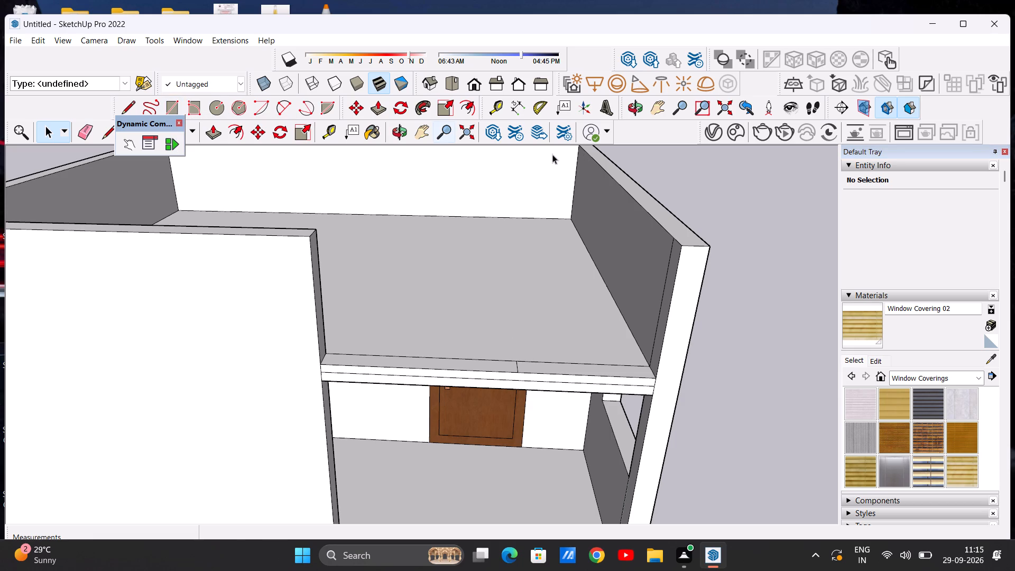
Push/pull the front strip's section beside the window wall up 11' 1 7/8" to the top of the side wall.
click(206, 129)
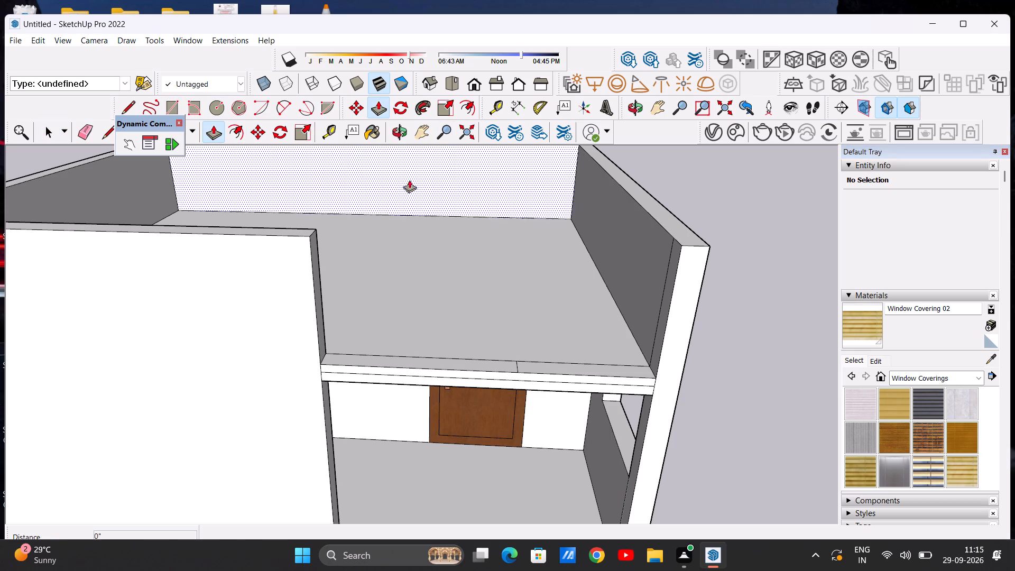
scroll(616, 363, up, 5)
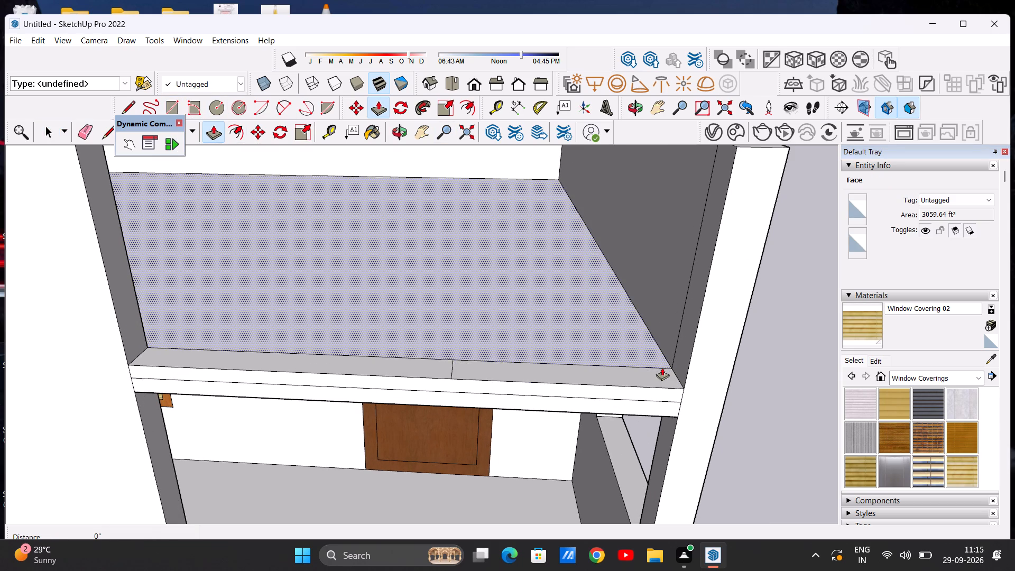
click(662, 367)
key(space)
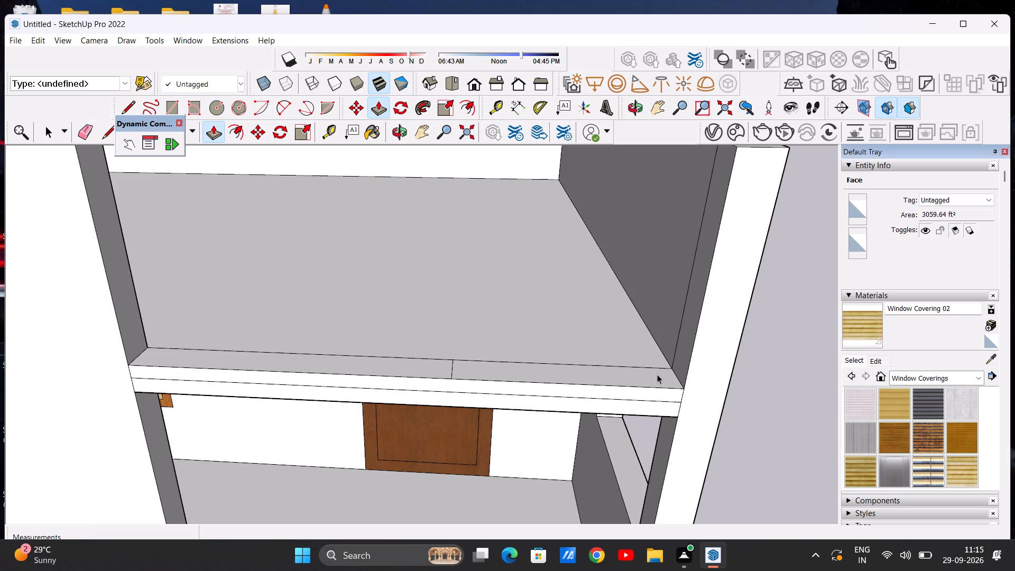
click(208, 136)
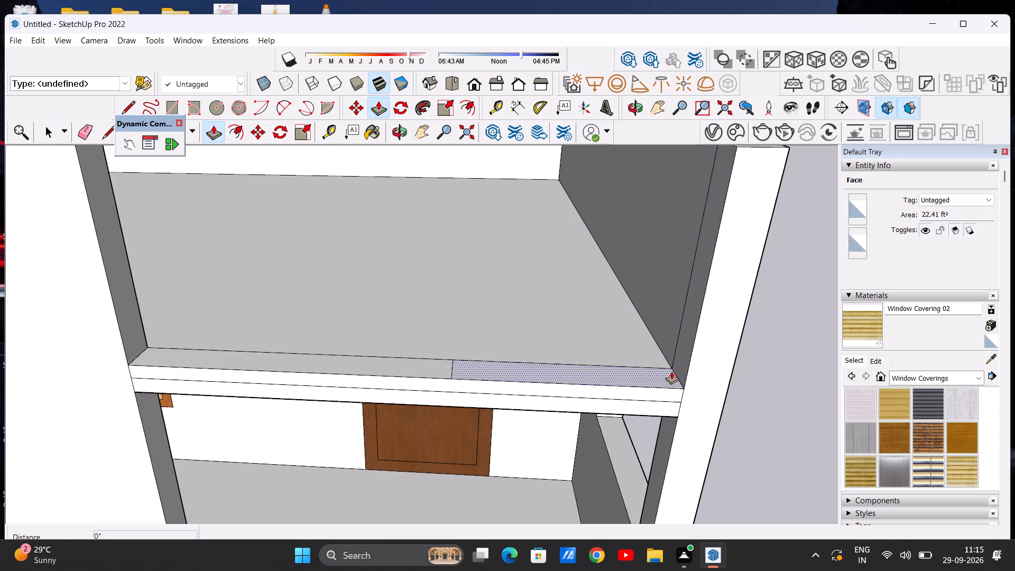
click(671, 371)
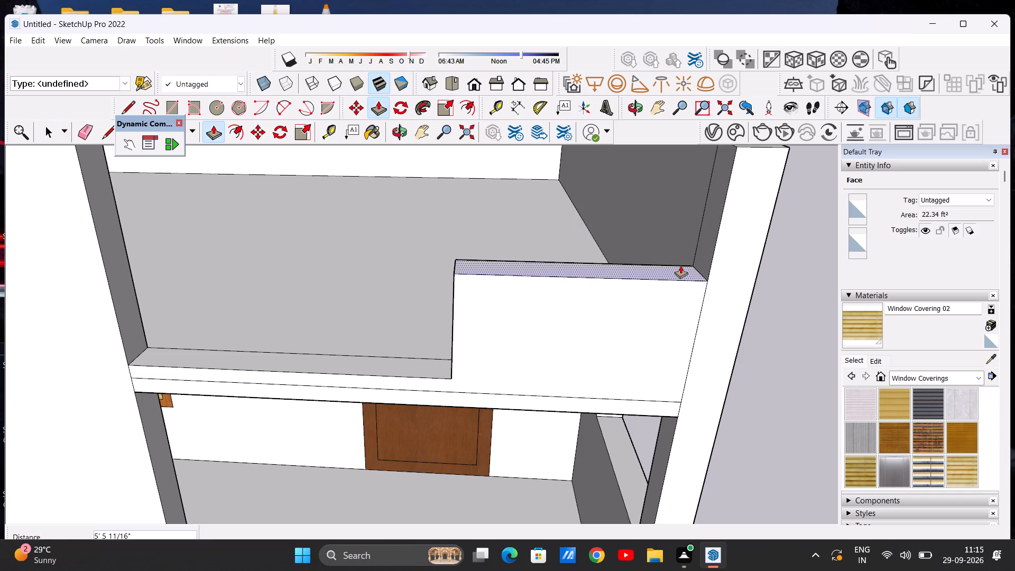
scroll(656, 277, down, 2)
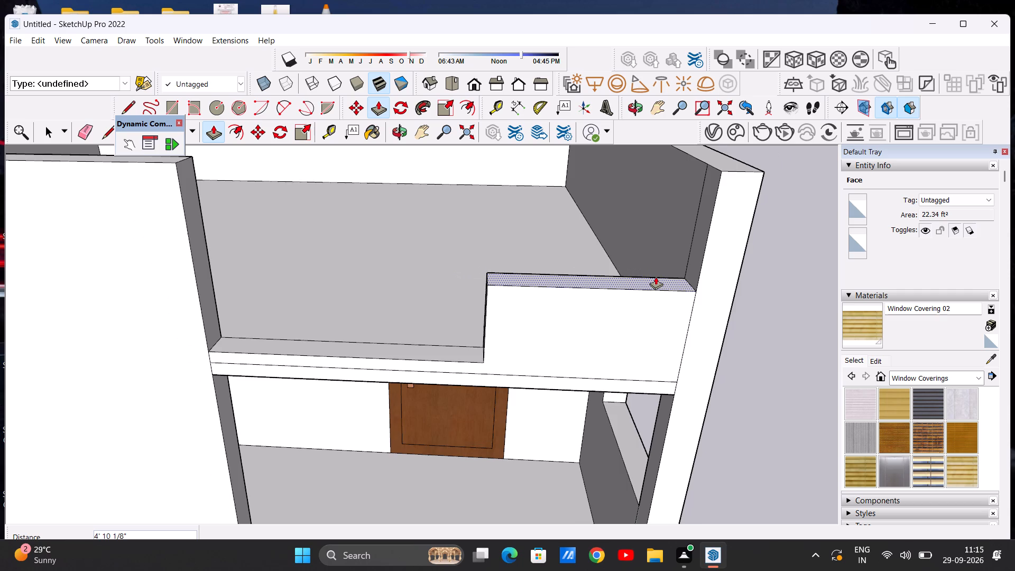
scroll(656, 277, down, 4)
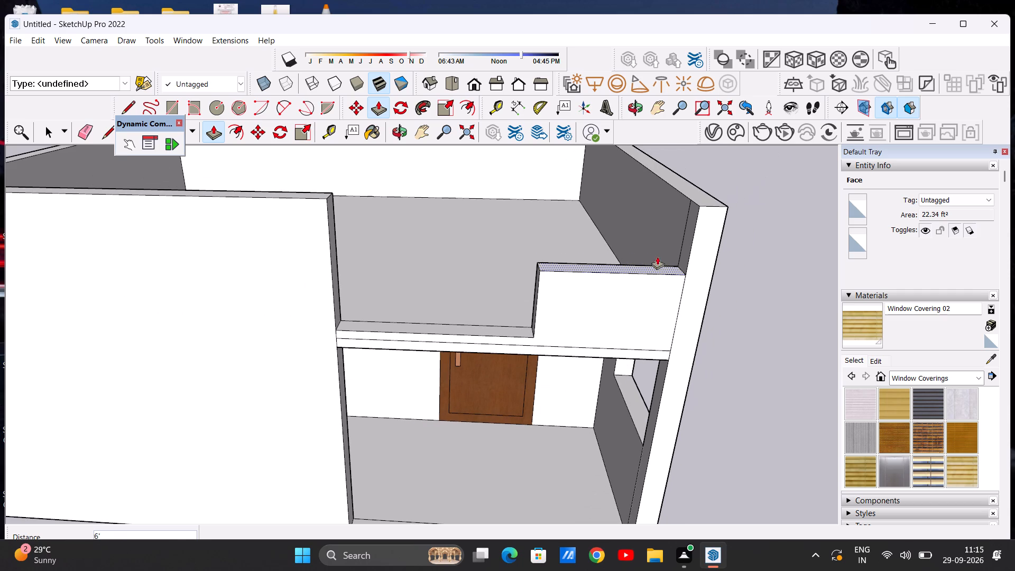
click(703, 208)
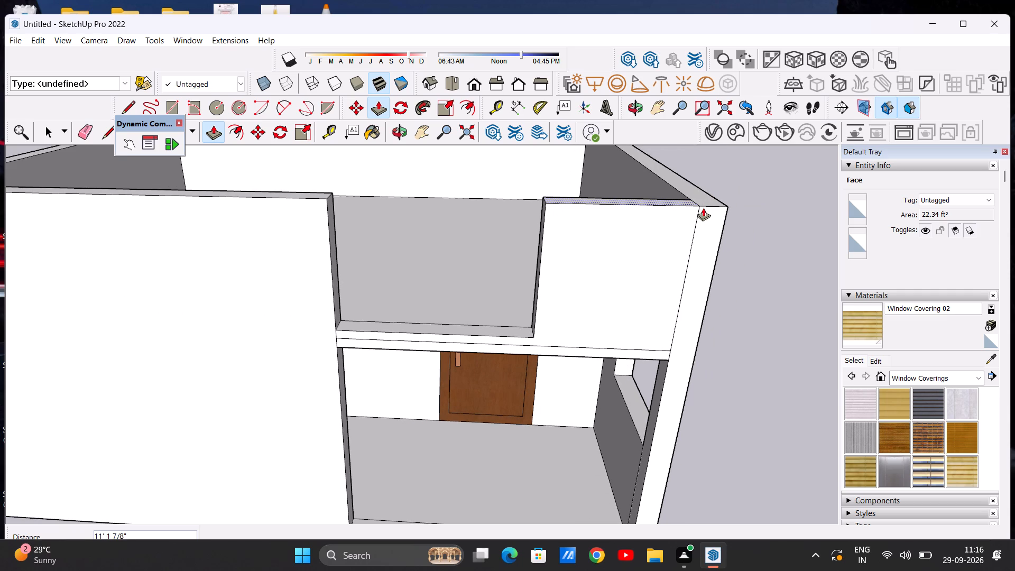
key(space)
Examine the new upper-floor front wall section and the remaining opening from the front and at an angle.
scroll(526, 265, down, 3)
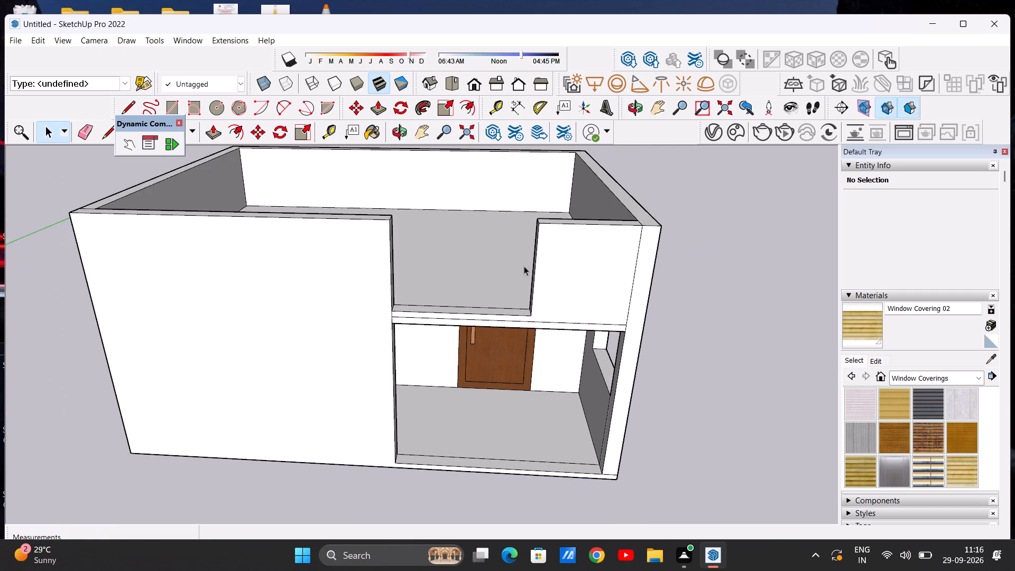
scroll(523, 275, down, 5)
middle_drag(512, 289, 508, 220)
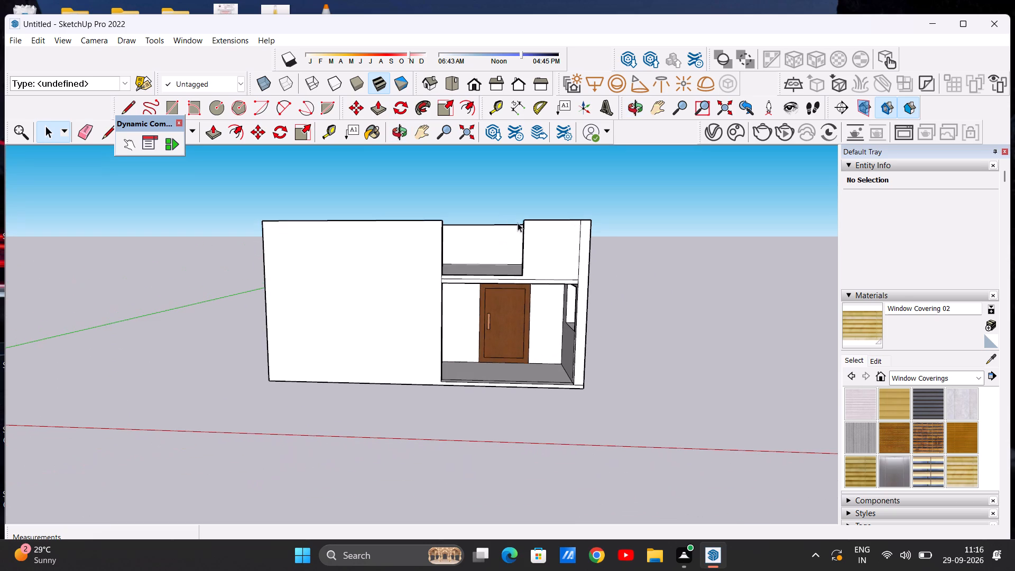
scroll(520, 222, up, 5)
scroll(581, 213, down, 5)
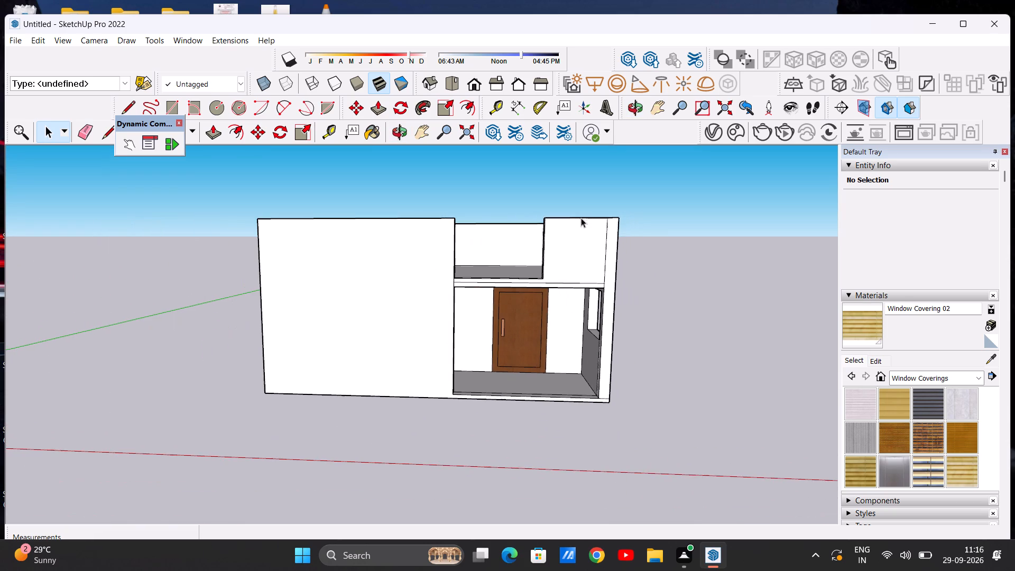
middle_drag(511, 244, 591, 264)
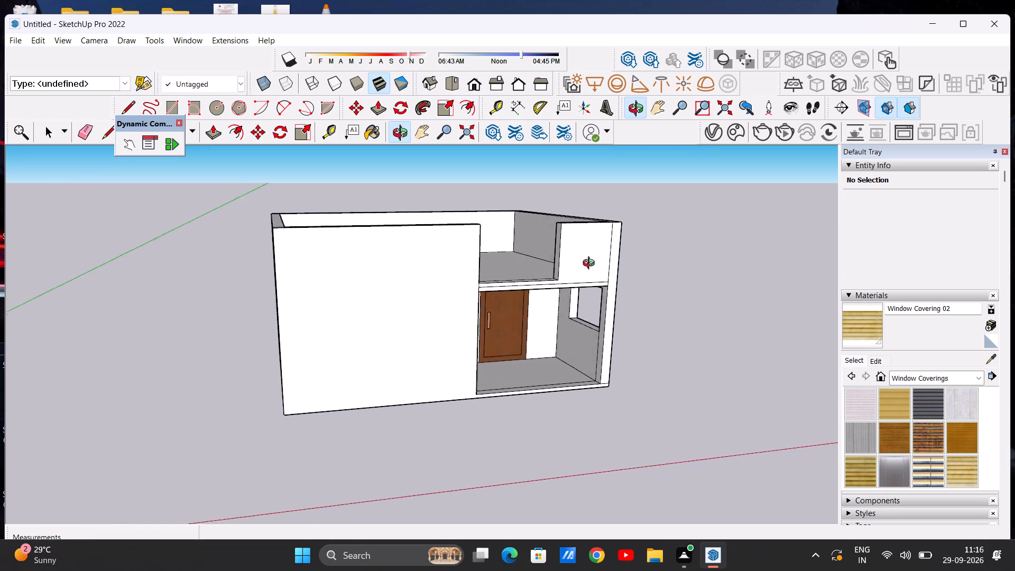
Draw a line about 2' 1/8" long across the upper front wall section's end face, a short way above the slab.
middle_drag(591, 264, 556, 299)
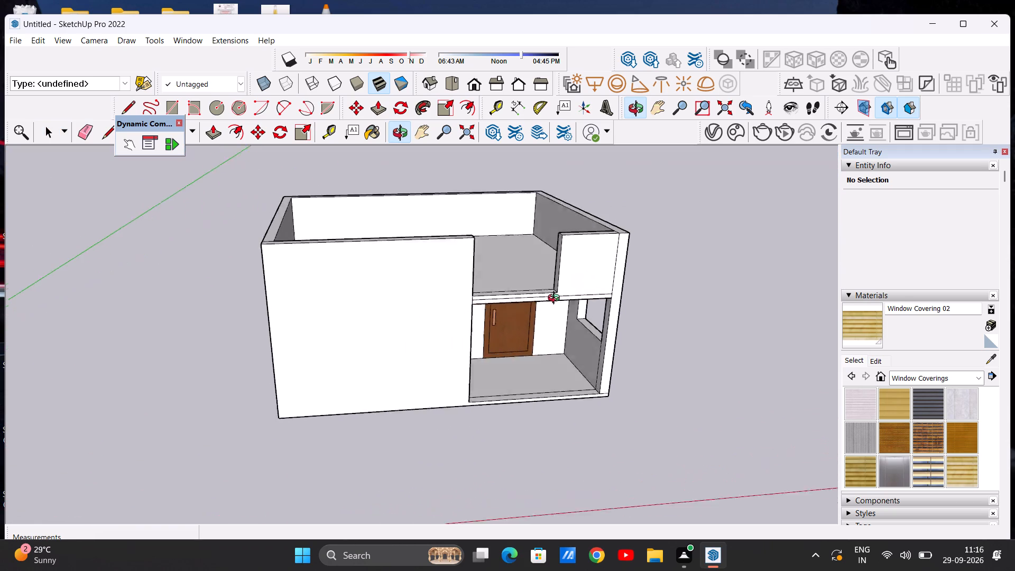
middle_drag(556, 299, 608, 287)
scroll(586, 264, up, 4)
middle_drag(574, 281, 503, 265)
scroll(534, 281, up, 1)
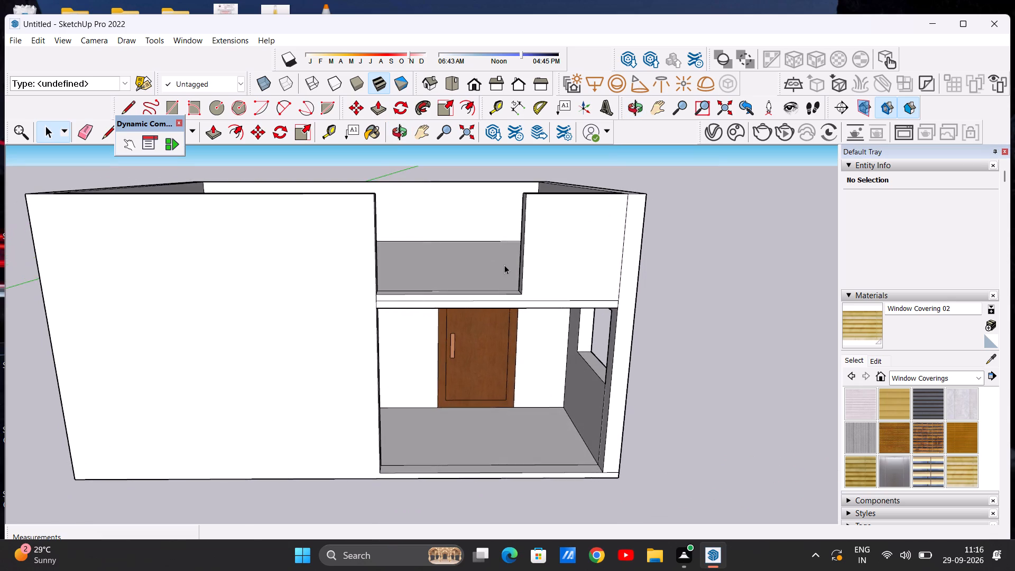
scroll(511, 268, up, 3)
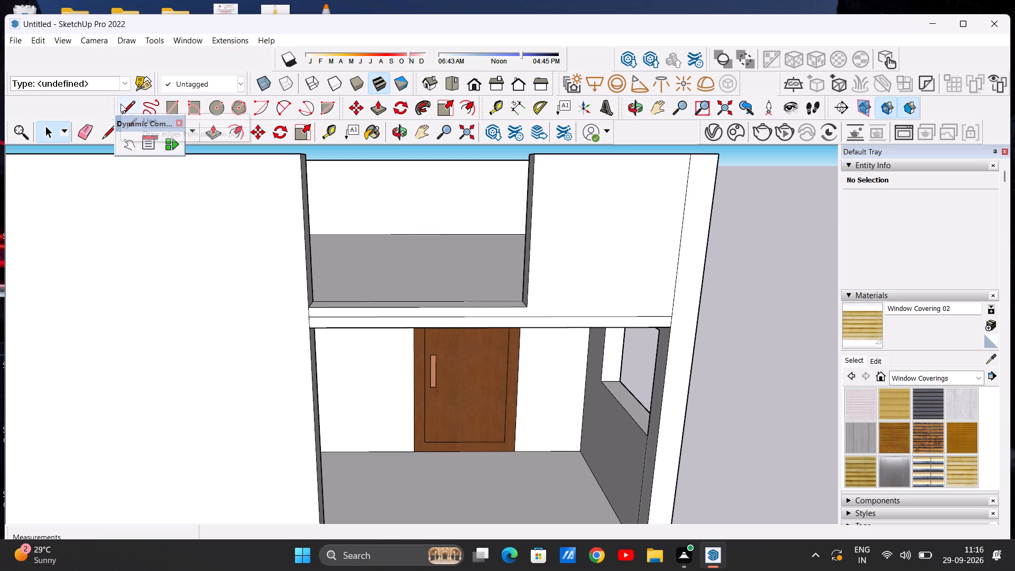
click(121, 104)
middle_drag(434, 260, 517, 271)
scroll(623, 308, up, 6)
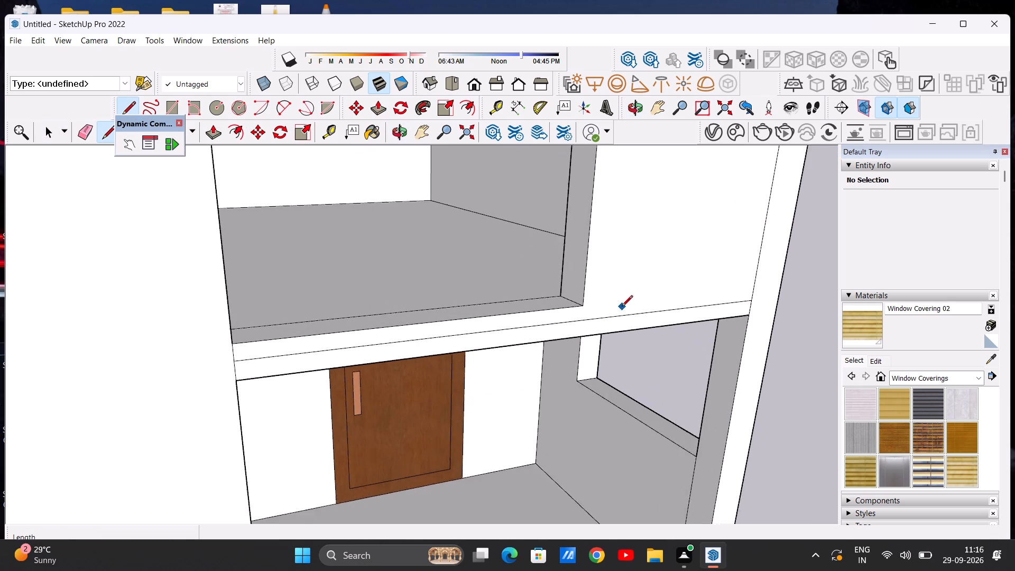
click(557, 247)
click(582, 260)
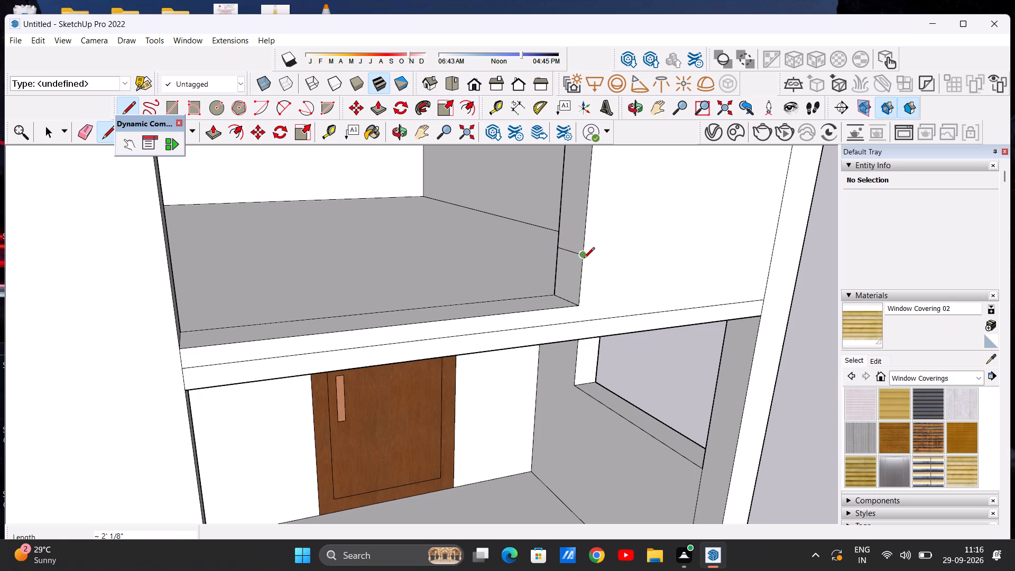
key(space)
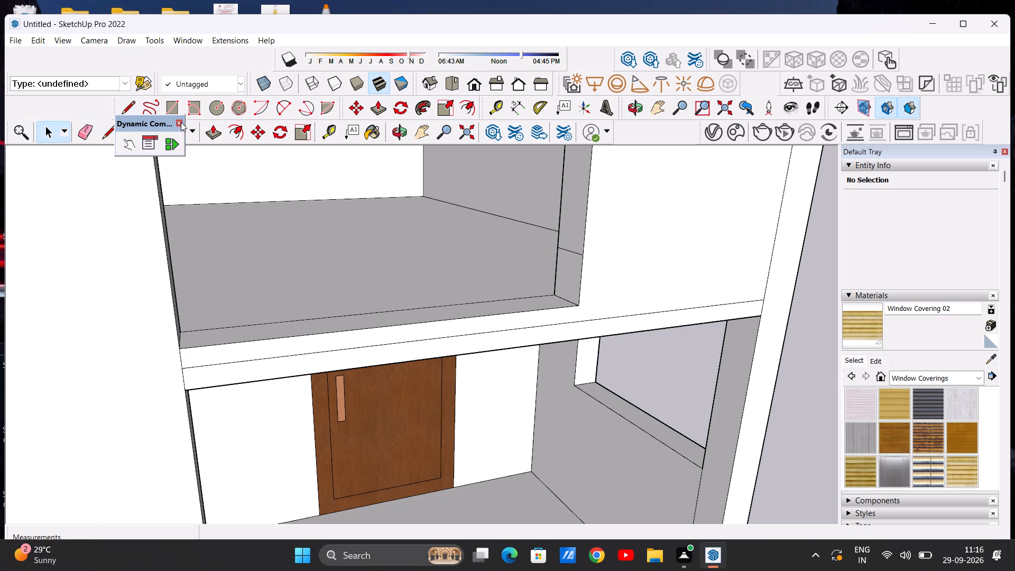
Push/pull the end face's lower part about 16' 7 1/4" across the upper opening to the opposite wall, forming a parapet.
click(217, 136)
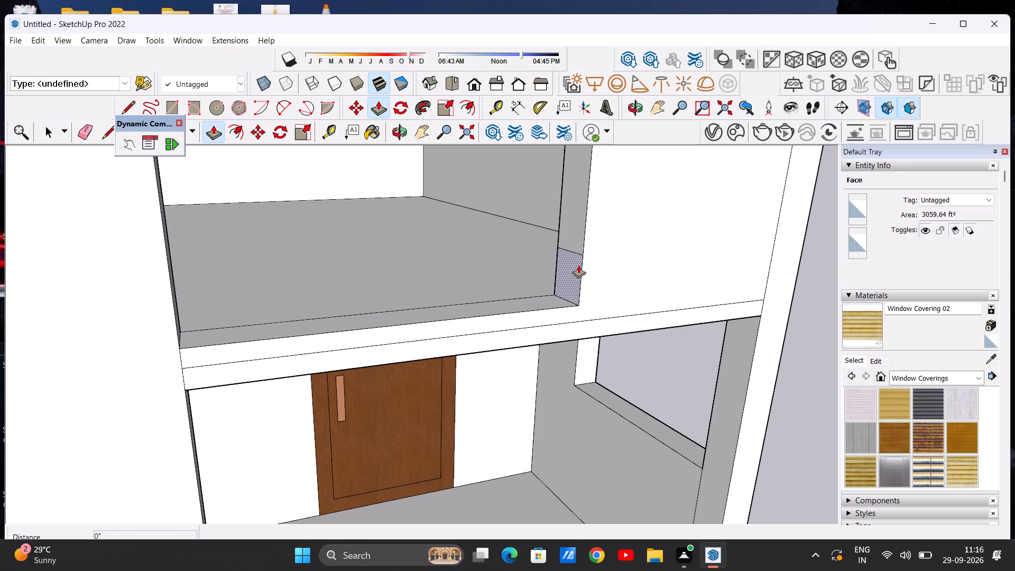
click(574, 265)
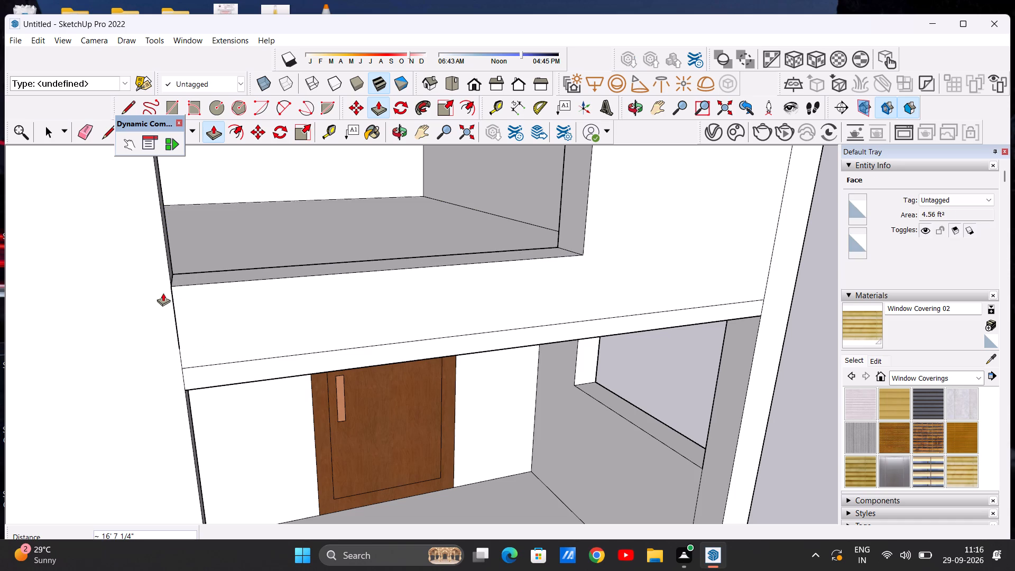
click(172, 280)
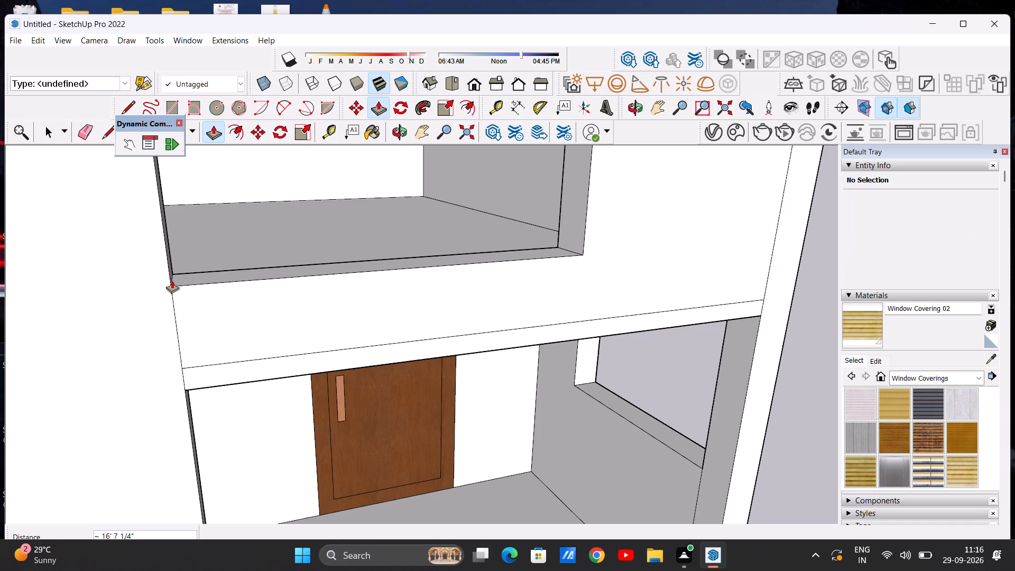
key(space)
Draw a circle of about 3 1/2" radius near the top of the upper front wall section's end face.
scroll(203, 283, down, 15)
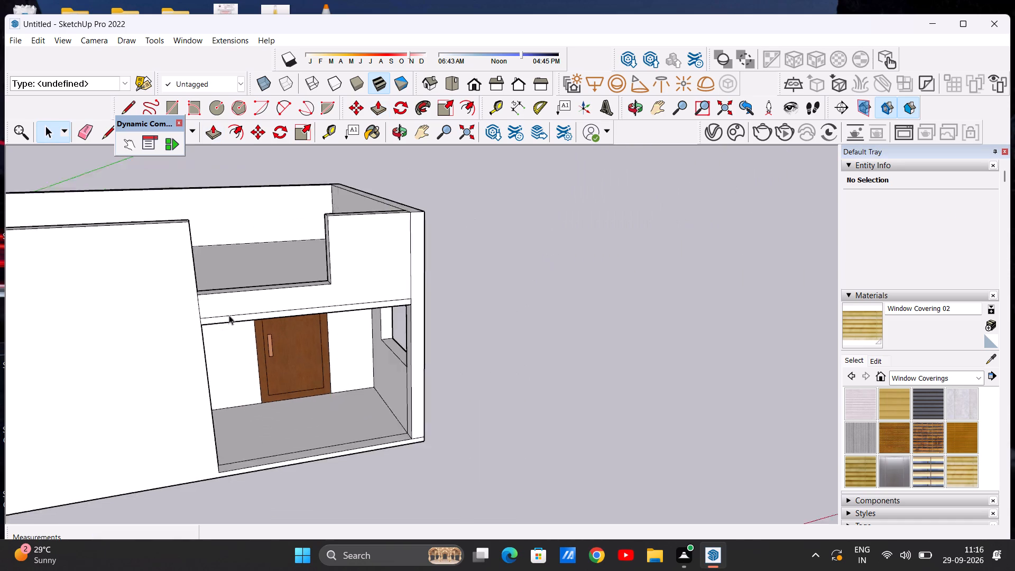
scroll(229, 315, down, 2)
middle_drag(243, 308, 226, 259)
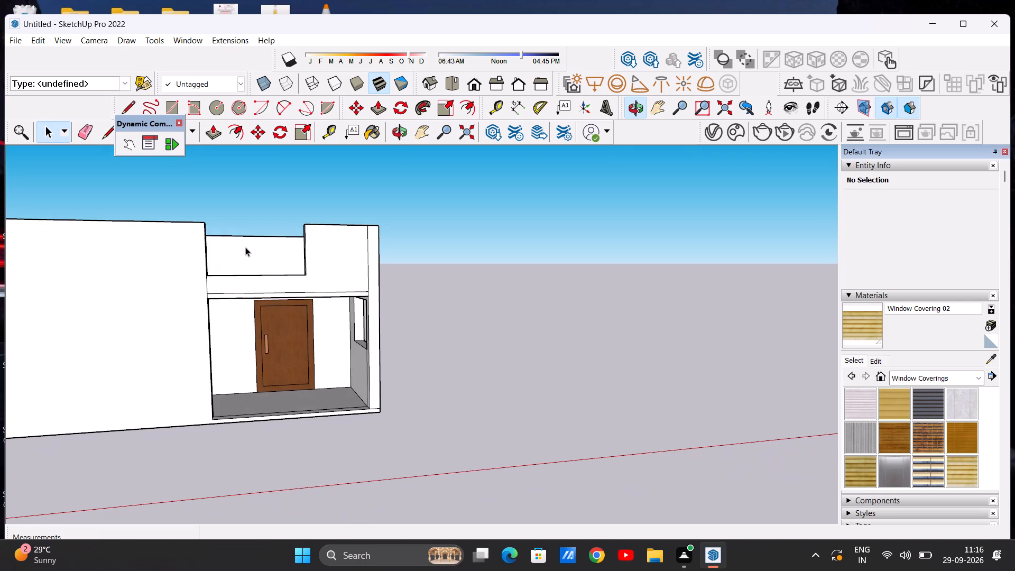
scroll(264, 230, up, 4)
middle_drag(260, 249, 317, 298)
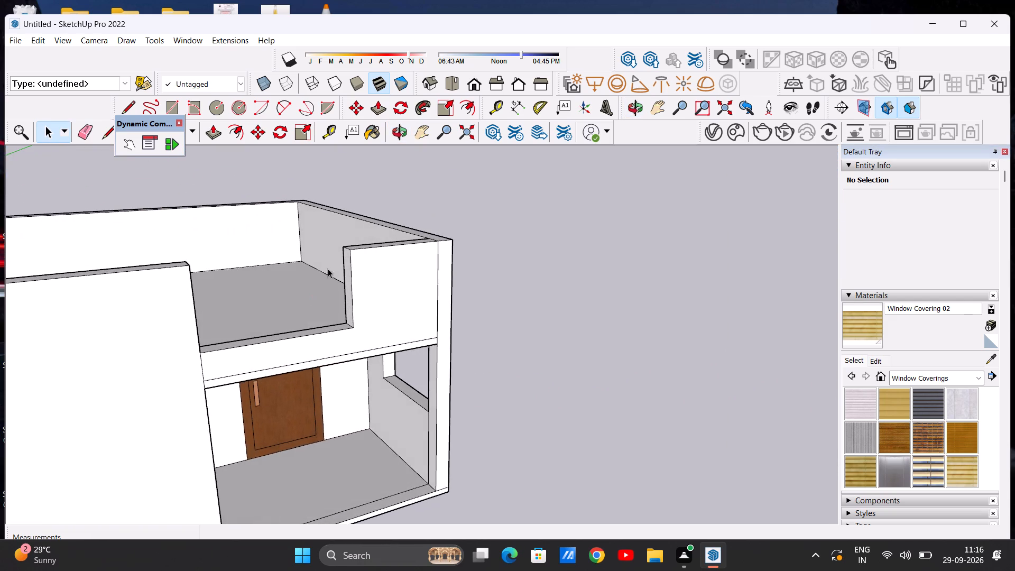
scroll(340, 260, up, 4)
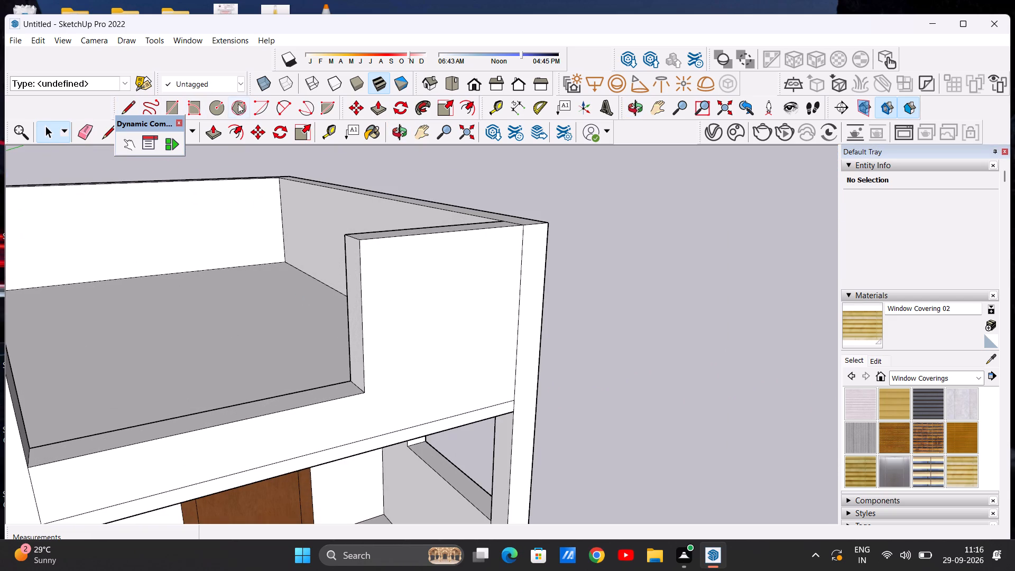
click(219, 108)
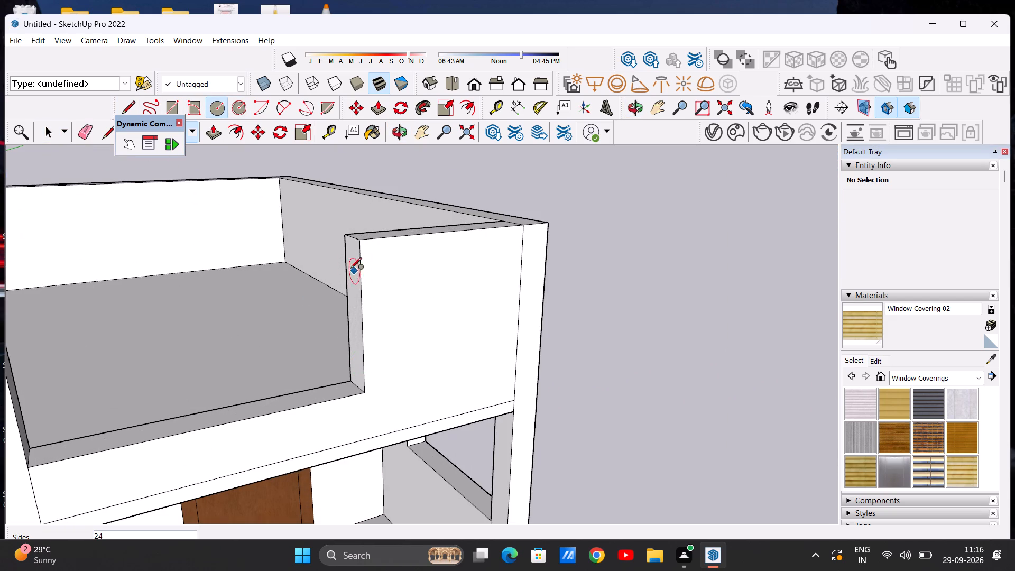
middle_drag(279, 347, 358, 343)
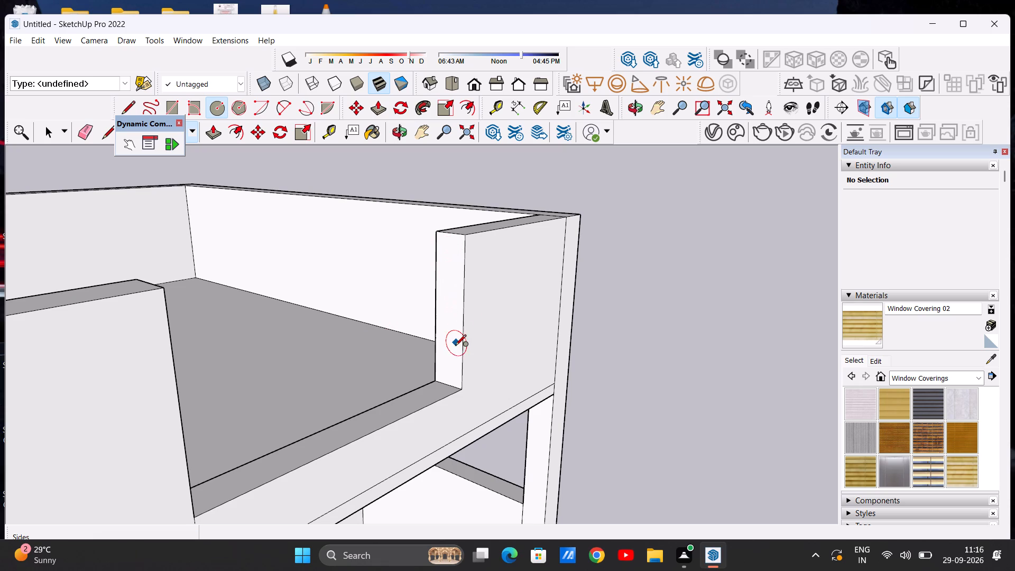
scroll(449, 247, up, 7)
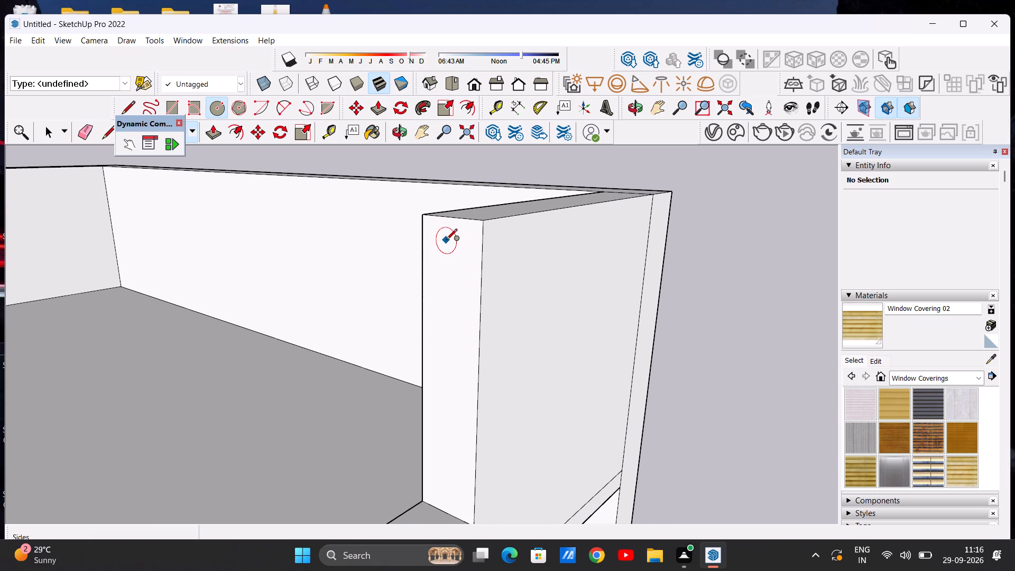
click(446, 244)
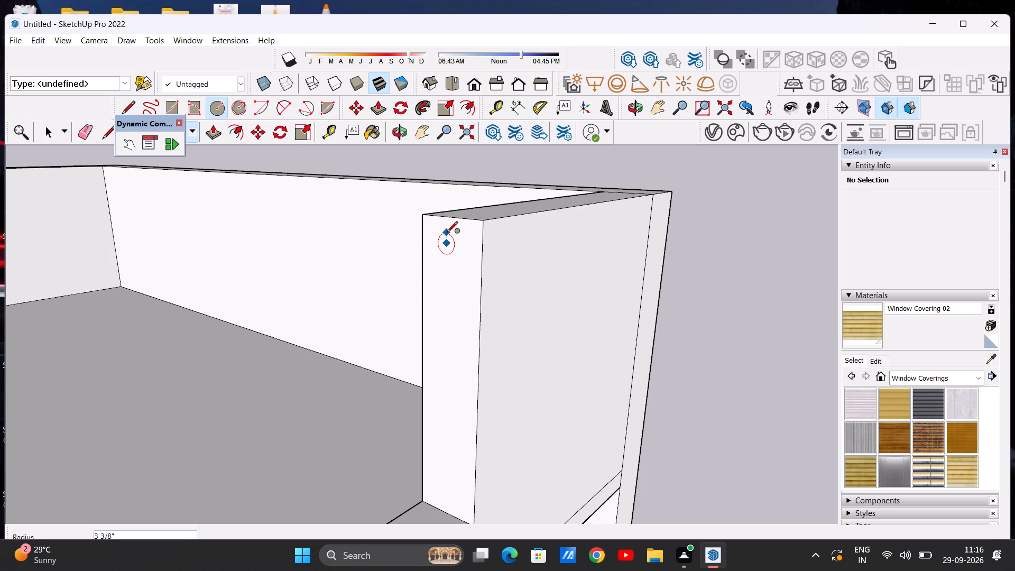
click(447, 233)
key(space)
Erase the vertical seam line between the upper front wall section and the side wall's front edge.
scroll(438, 366, down, 8)
scroll(445, 363, up, 1)
scroll(448, 338, down, 7)
middle_drag(495, 336, 304, 290)
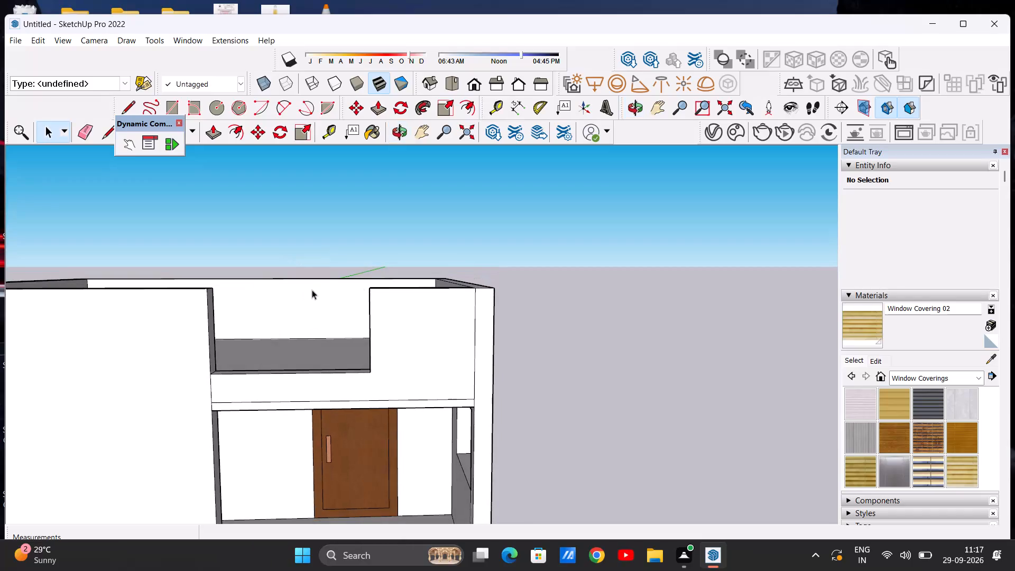
scroll(480, 315, up, 1)
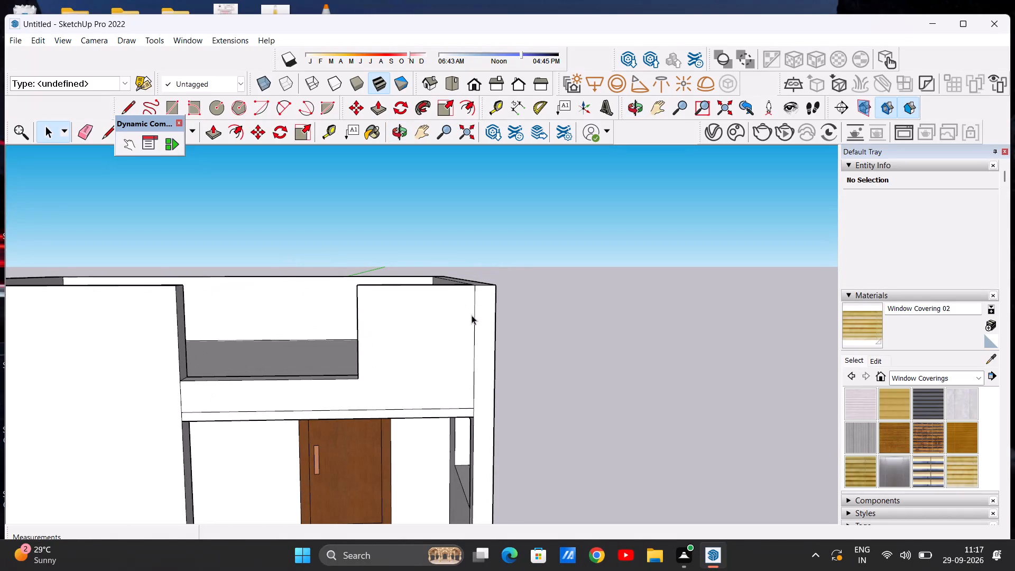
click(76, 133)
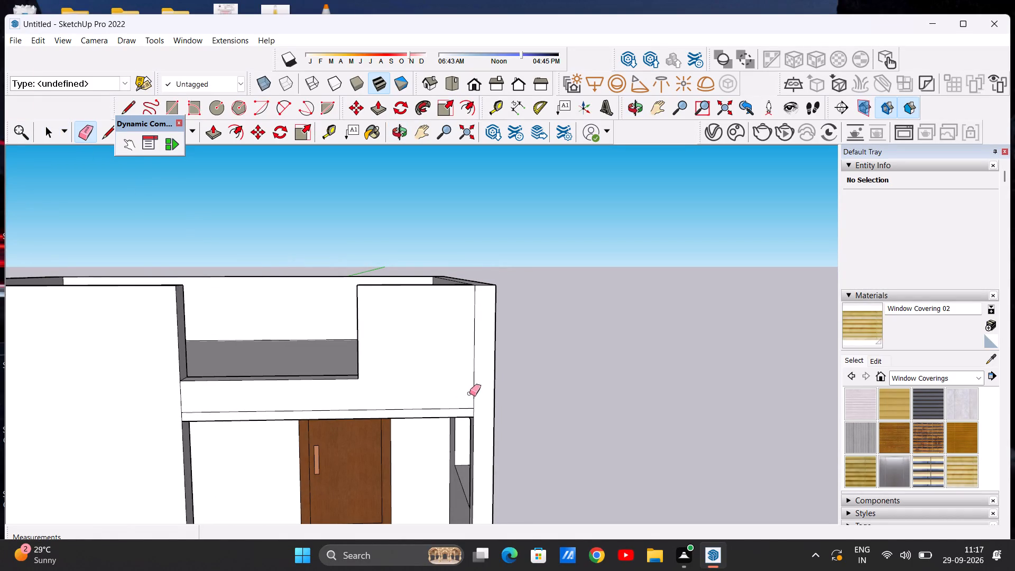
drag(464, 370, 487, 365)
scroll(454, 366, down, 2)
scroll(501, 412, up, 4)
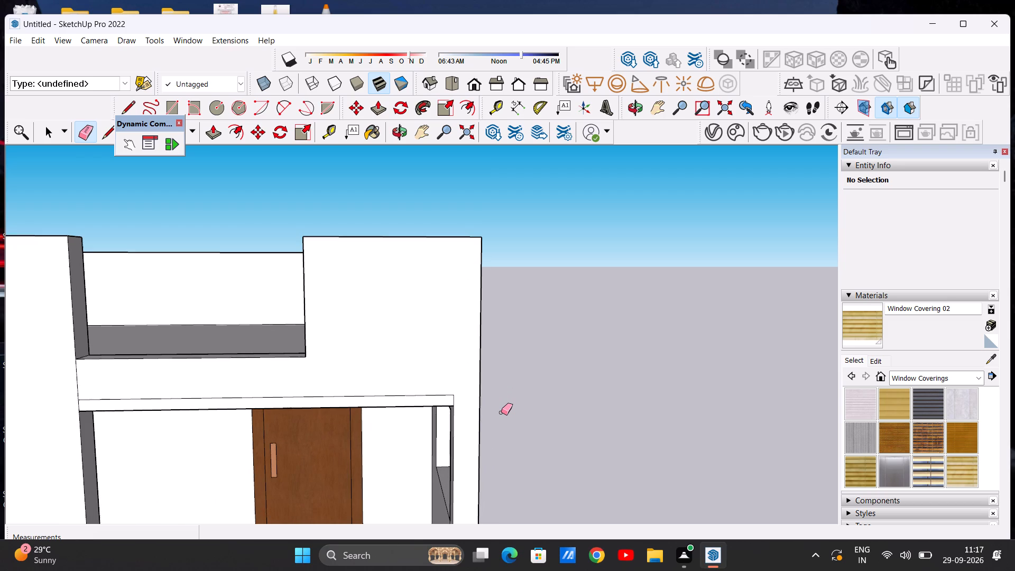
key(space)
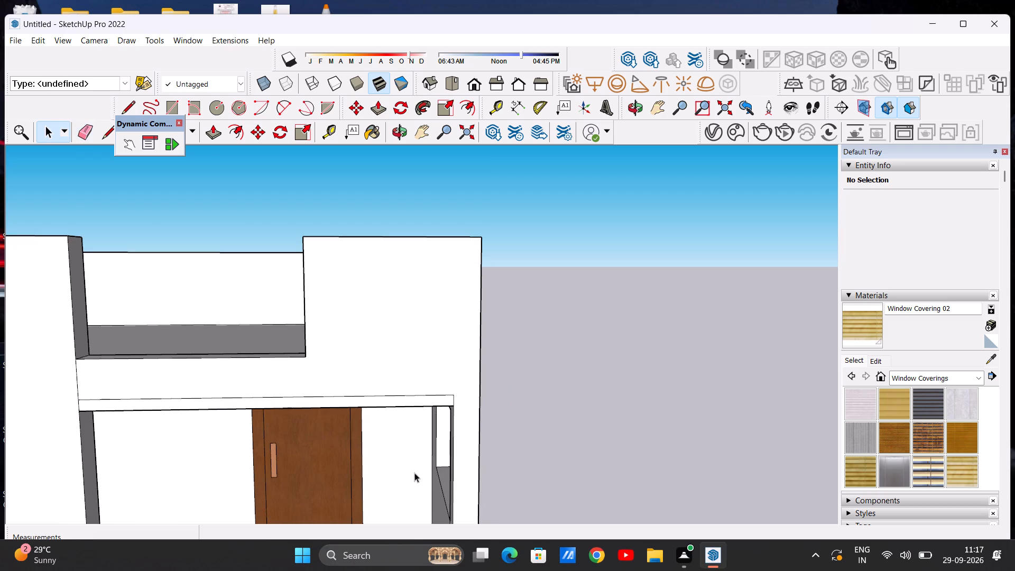
Draw two lines about 2' 1/8" long extending the slab band's upper and lower edges to the building's outer corner.
click(109, 128)
scroll(455, 397, up, 7)
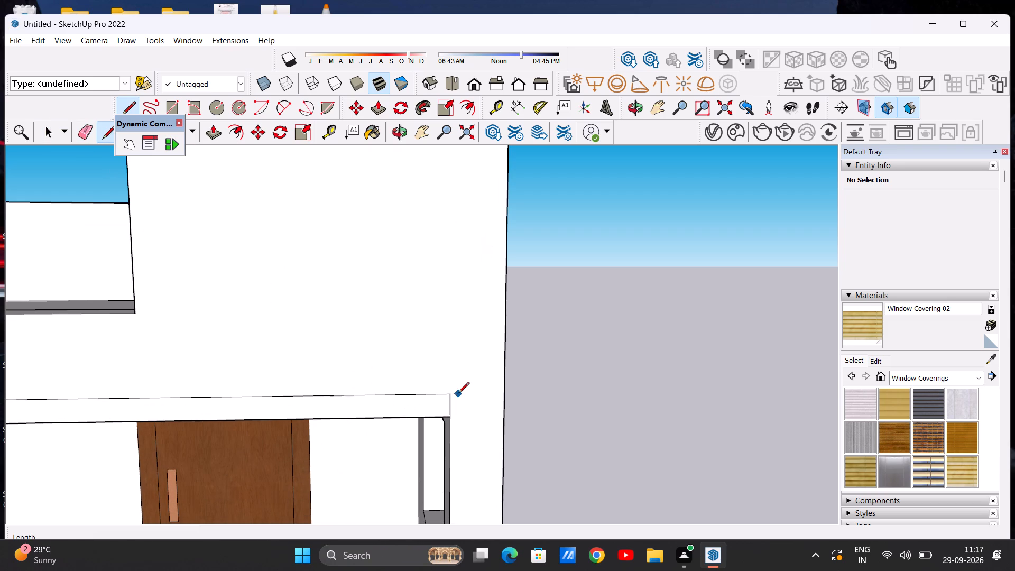
click(449, 393)
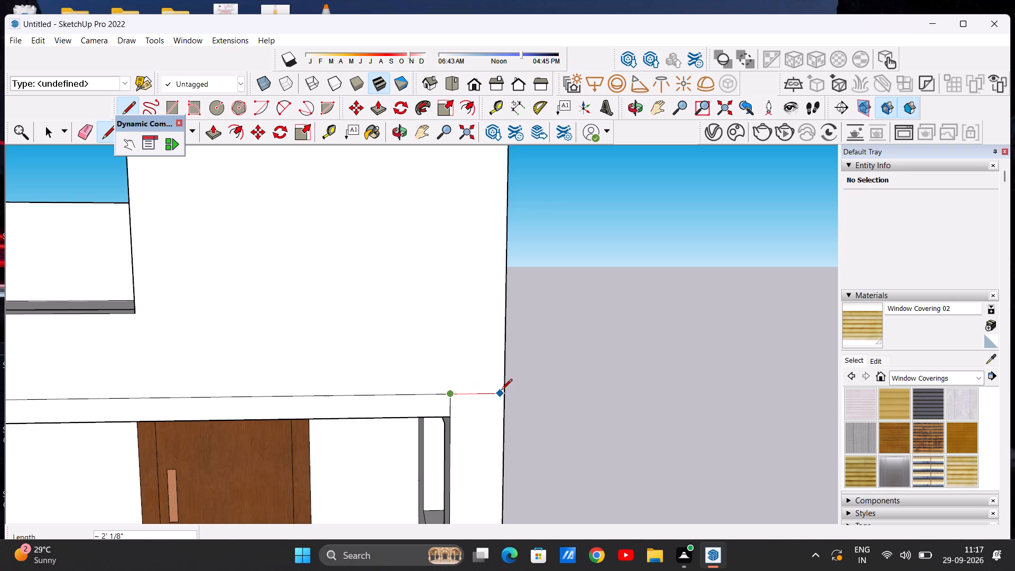
click(502, 390)
click(452, 417)
drag(500, 412, 509, 412)
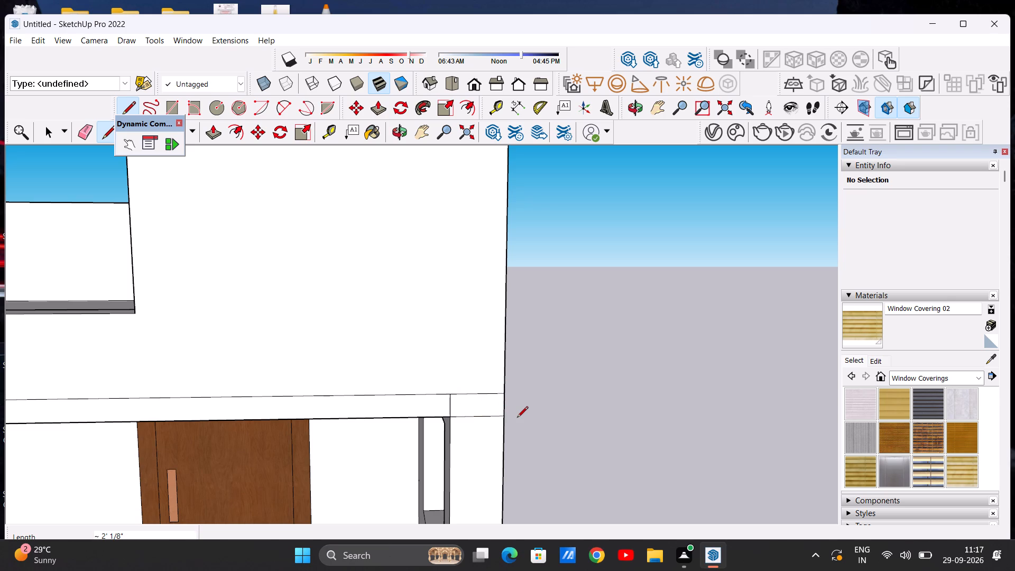
key(space)
Examine the front elevation, including the parapet, the extended slab band and the upper wall section, from near and far.
scroll(565, 410, down, 14)
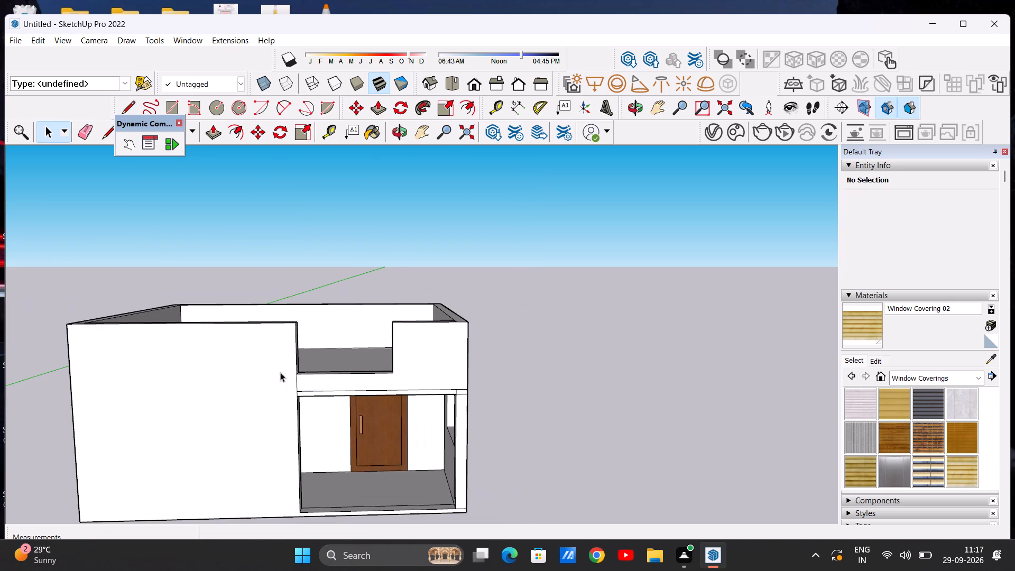
scroll(473, 402, up, 6)
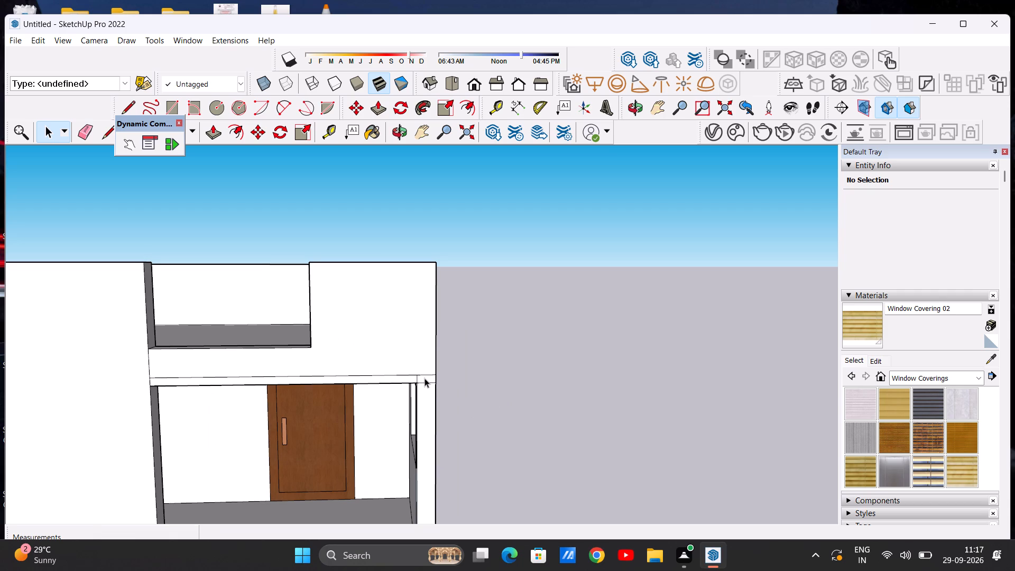
scroll(425, 378, down, 3)
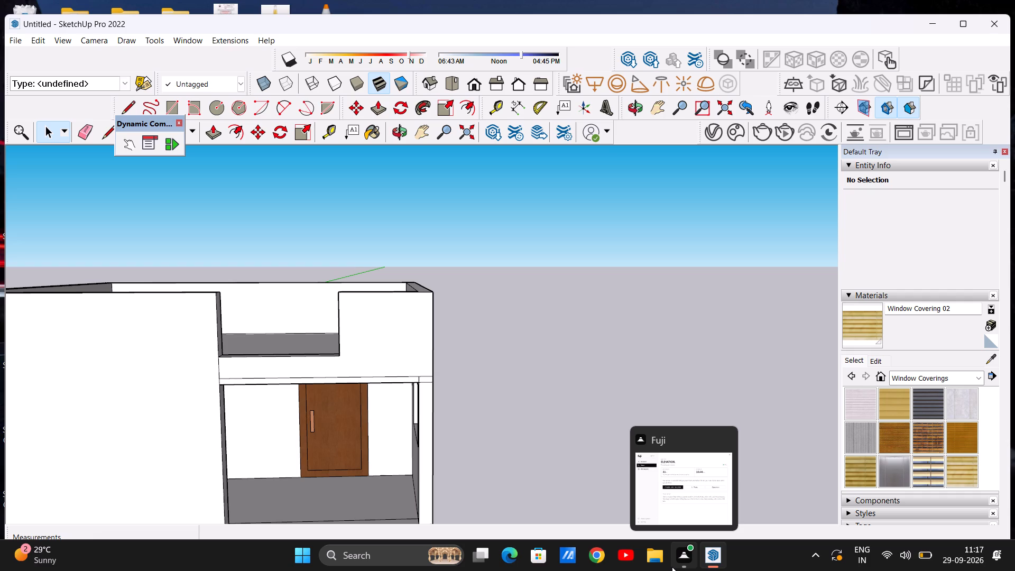
scroll(788, 566, down, 5)
scroll(541, 361, down, 20)
scroll(541, 361, down, 20)
scroll(541, 361, down, 1)
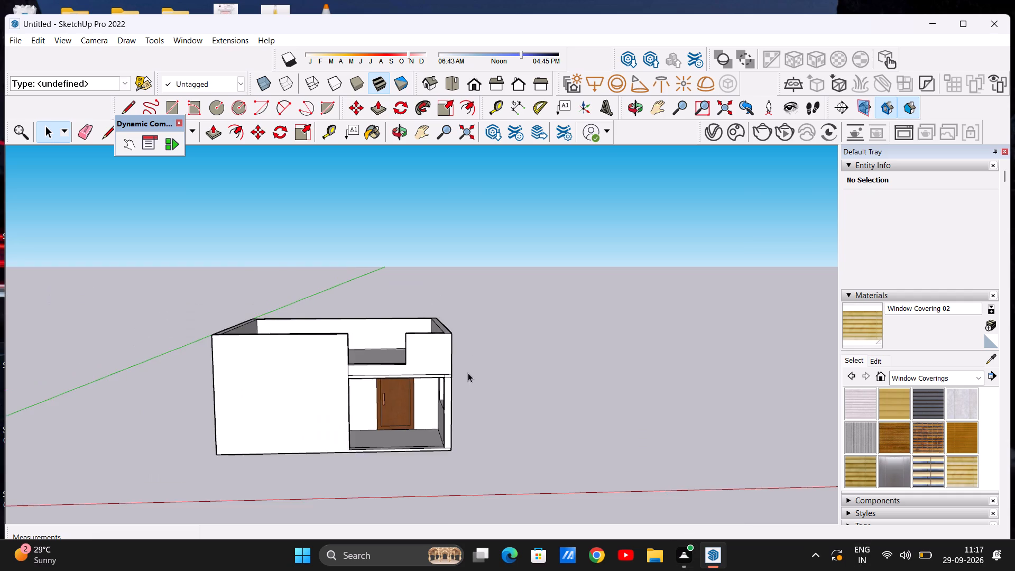
scroll(358, 388, up, 8)
middle_drag(495, 412, 470, 388)
scroll(538, 323, up, 5)
scroll(523, 353, down, 4)
middle_drag(514, 345, 505, 336)
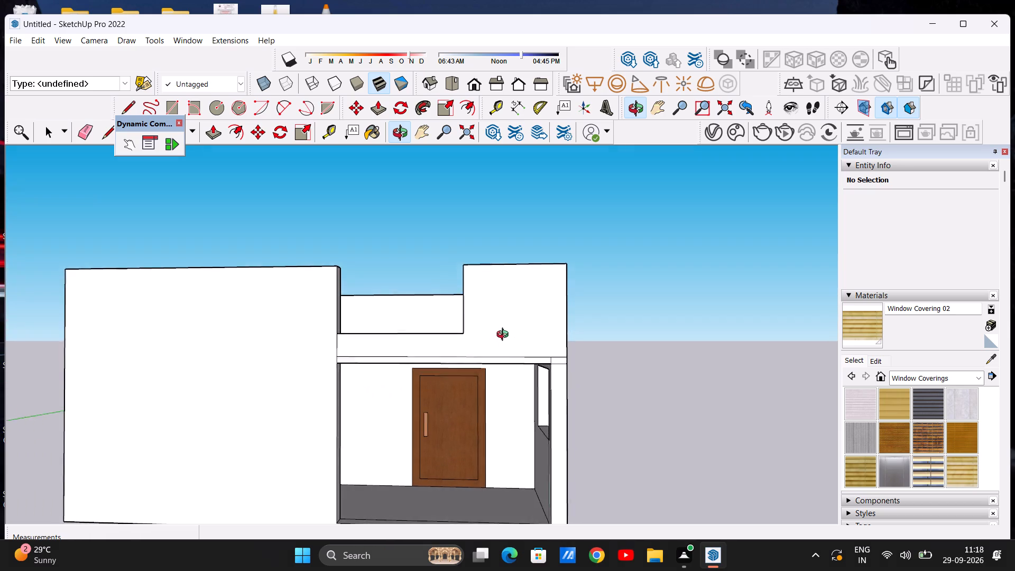
middle_drag(505, 336, 506, 335)
scroll(370, 333, up, 1)
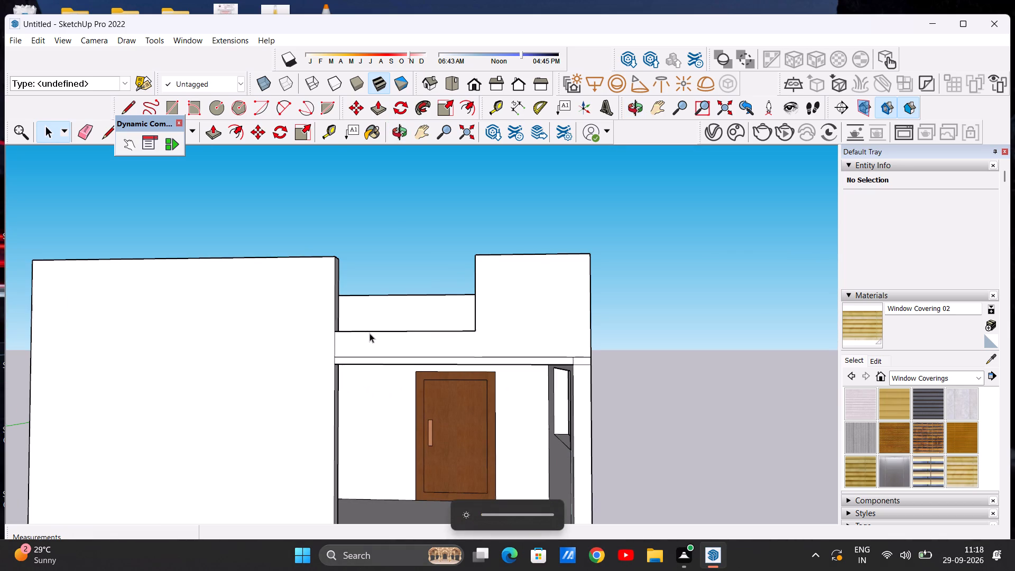
Draw a horizontal line about 29' 9" long across the front facade just above the slab band, reaching the building's outer corner.
scroll(372, 333, down, 2)
scroll(451, 322, down, 2)
scroll(401, 338, up, 3)
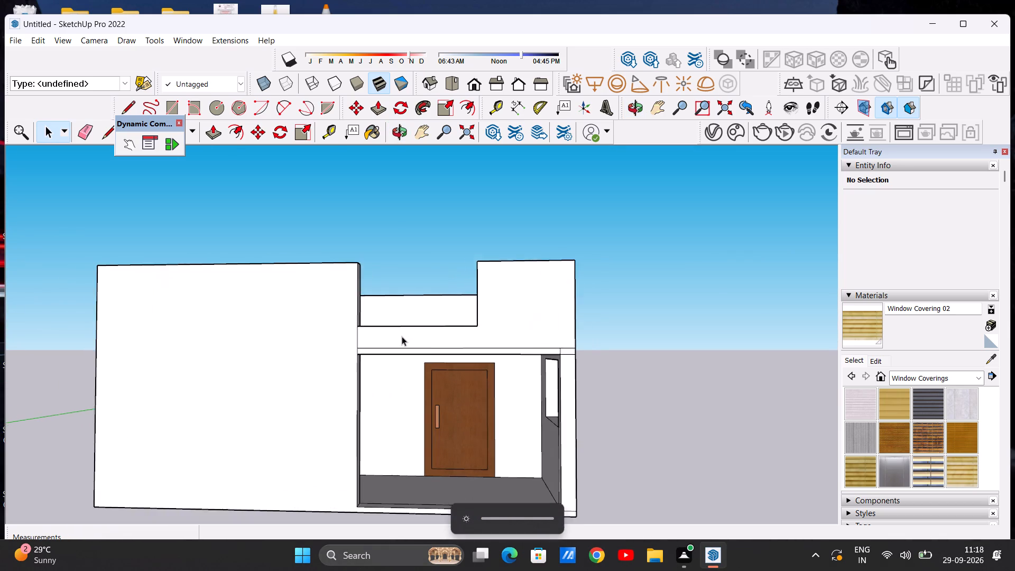
scroll(402, 336, up, 1)
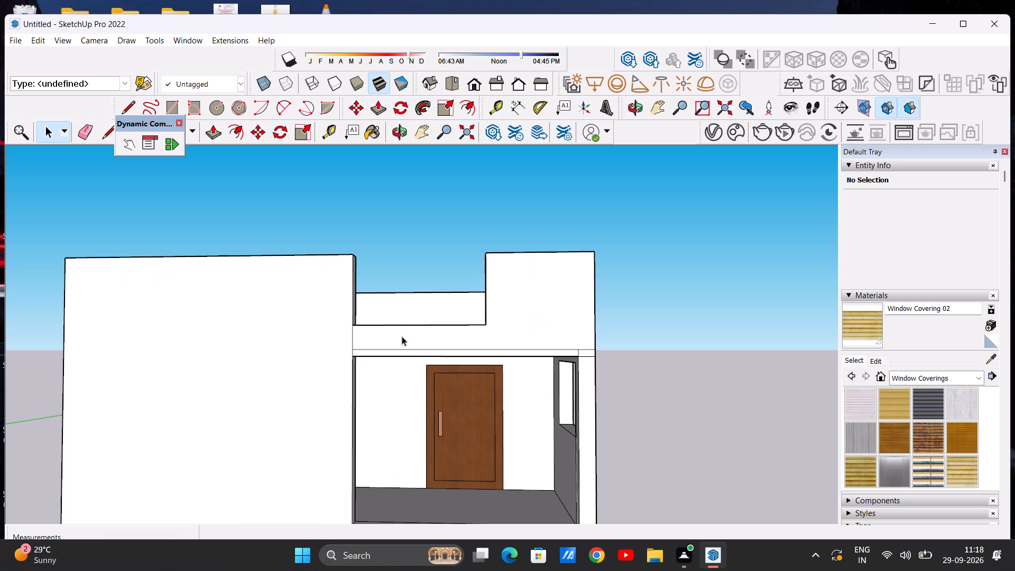
scroll(353, 347, up, 4)
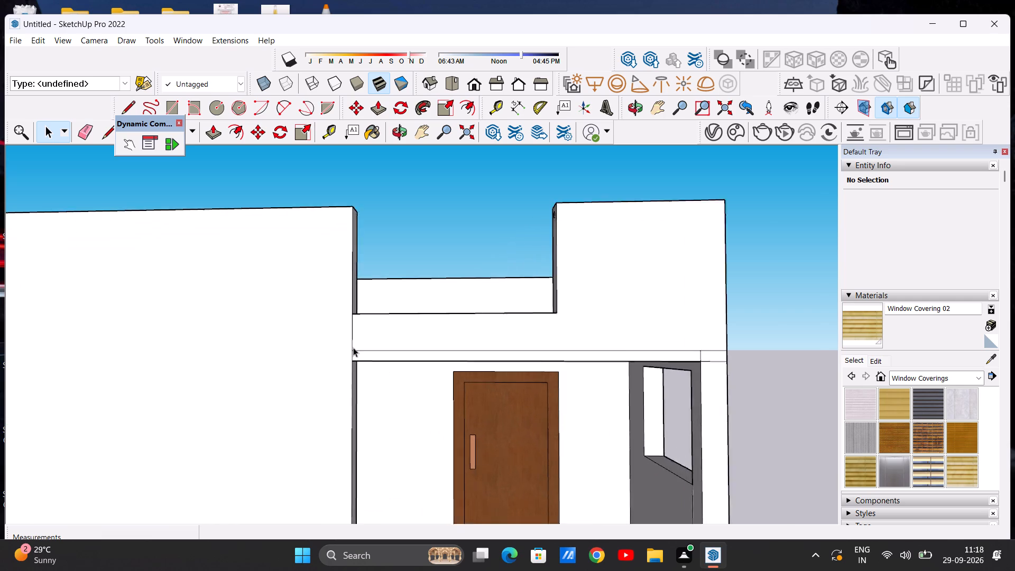
scroll(353, 347, up, 2)
scroll(331, 352, down, 4)
middle_drag(546, 452, 561, 427)
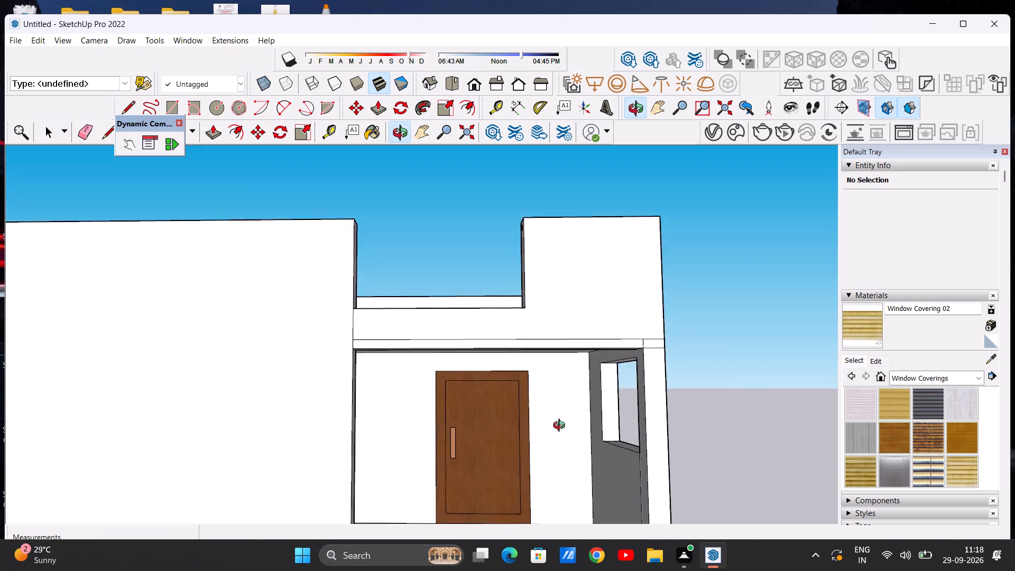
middle_drag(561, 427, 577, 455)
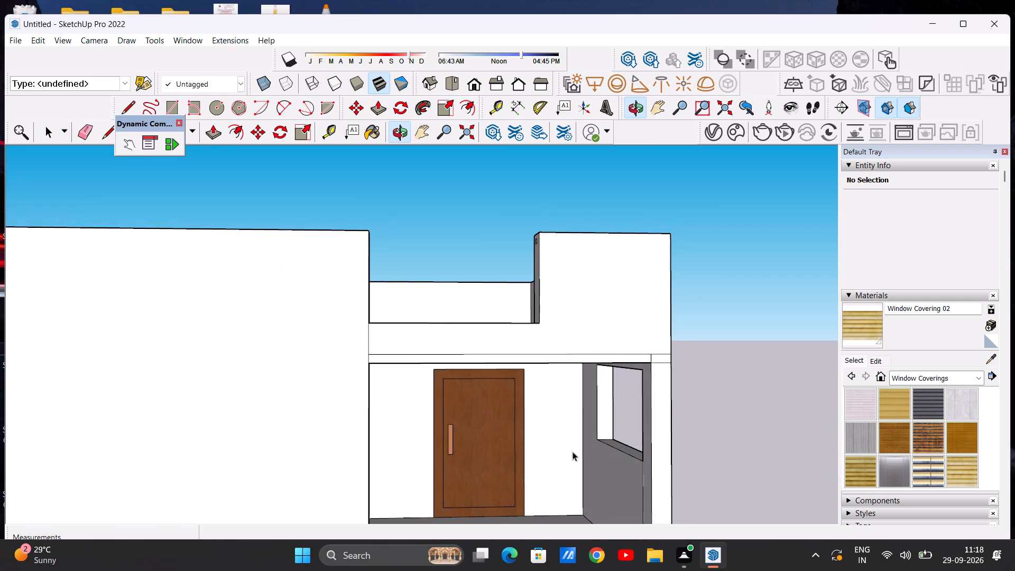
scroll(548, 351, up, 3)
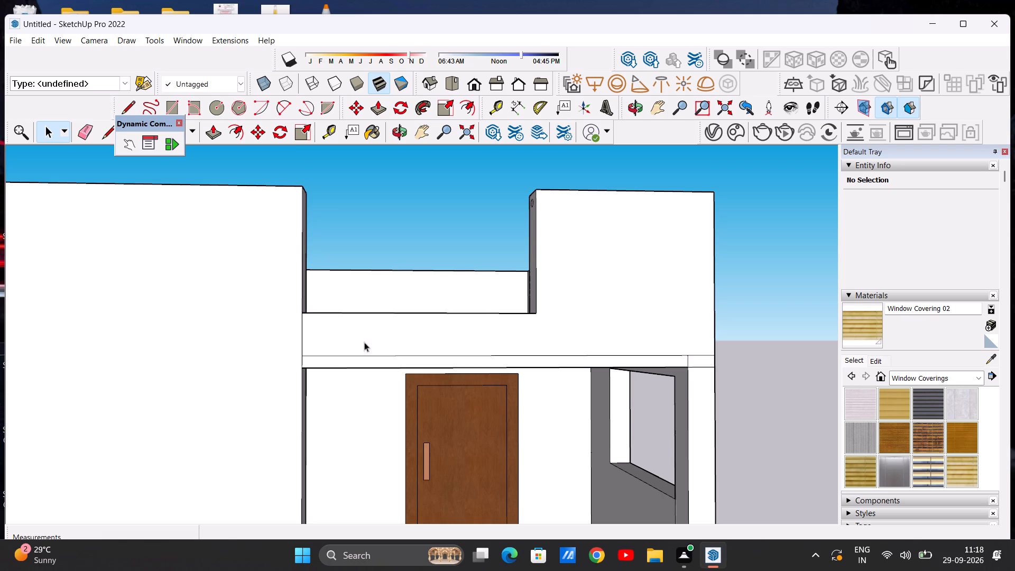
scroll(382, 343, down, 1)
scroll(534, 303, down, 4)
scroll(382, 301, up, 5)
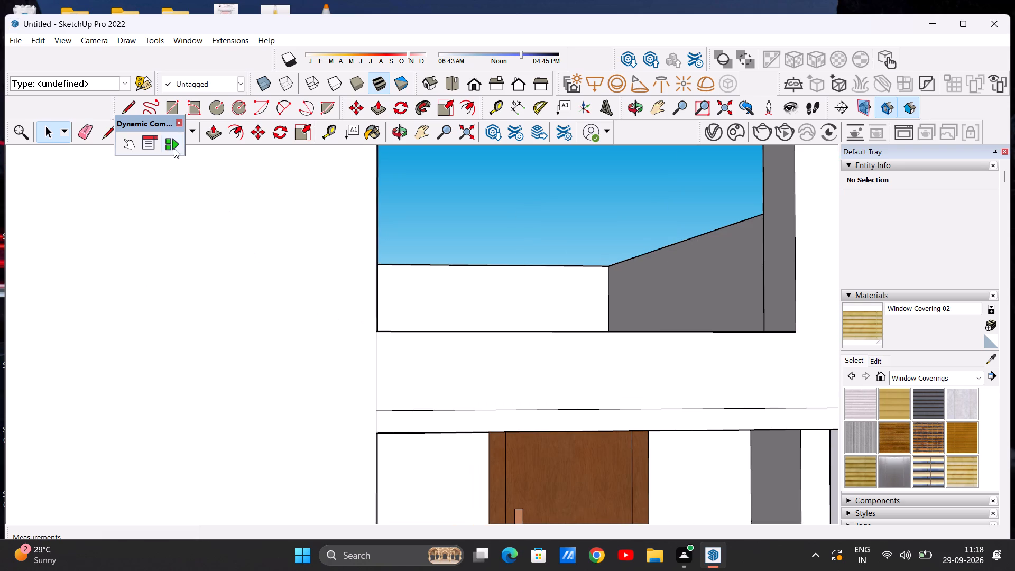
click(130, 106)
scroll(357, 334, down, 7)
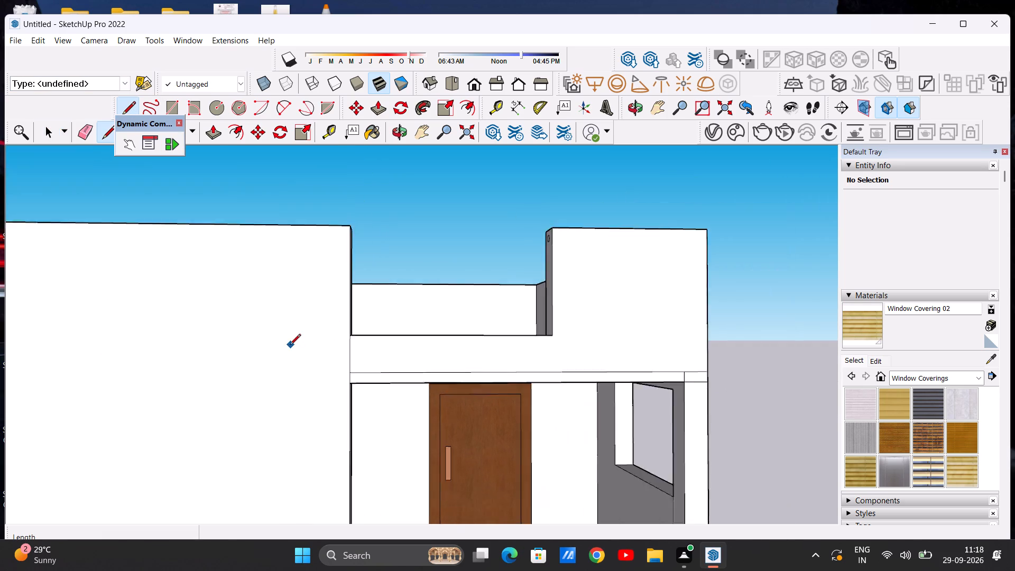
scroll(290, 346, down, 5)
scroll(416, 335, up, 6)
scroll(376, 338, down, 5)
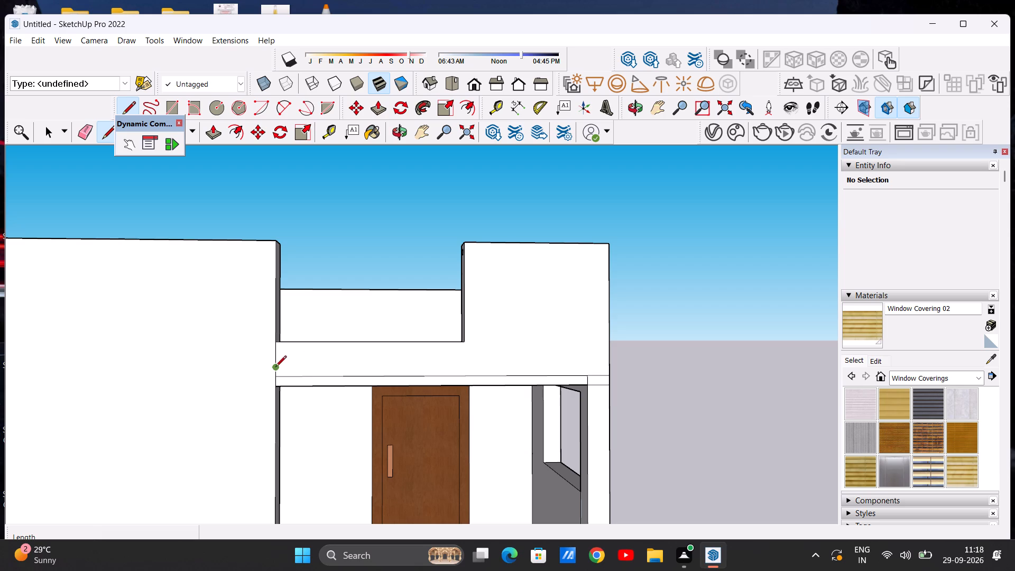
click(278, 369)
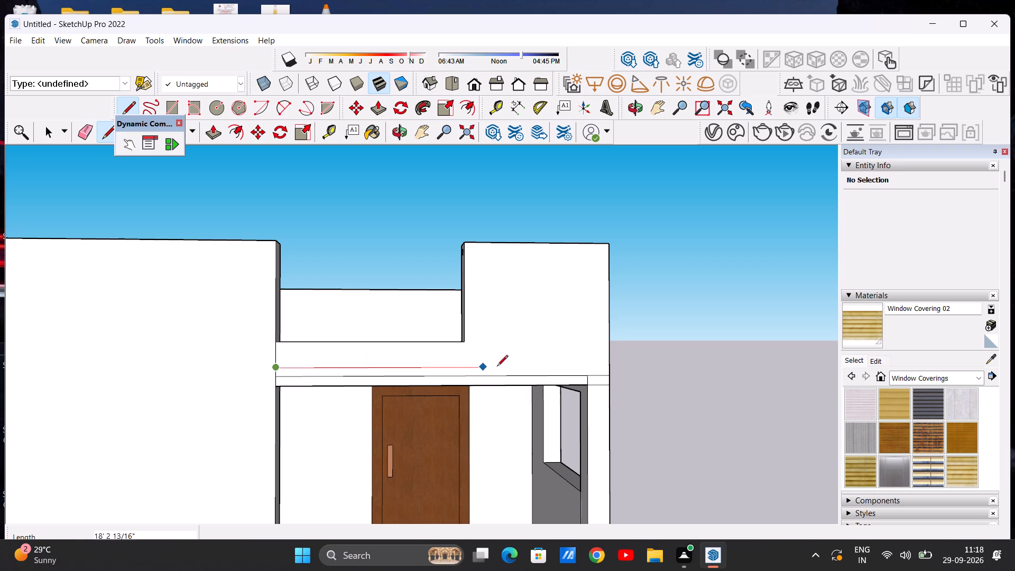
click(612, 366)
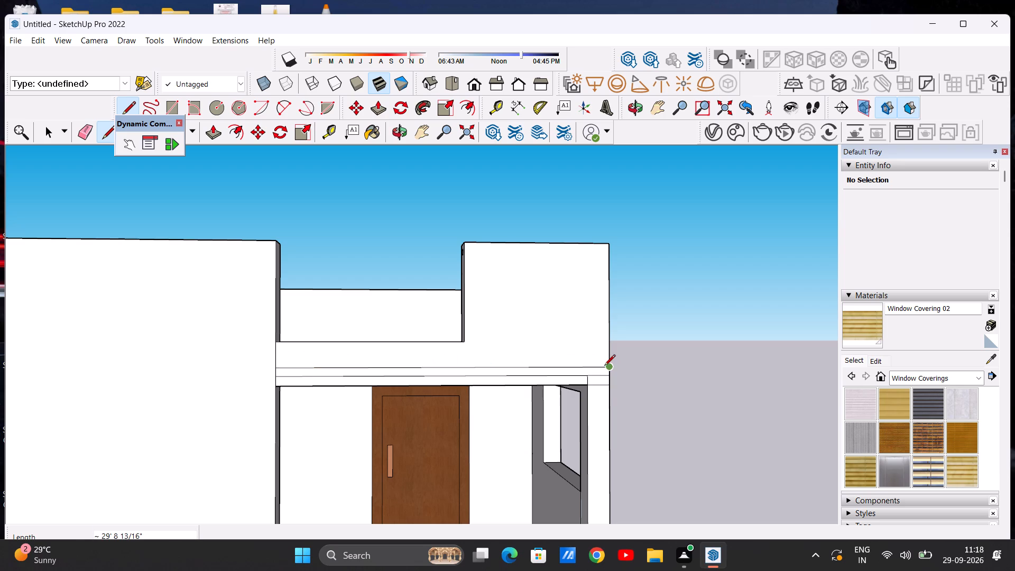
key(space)
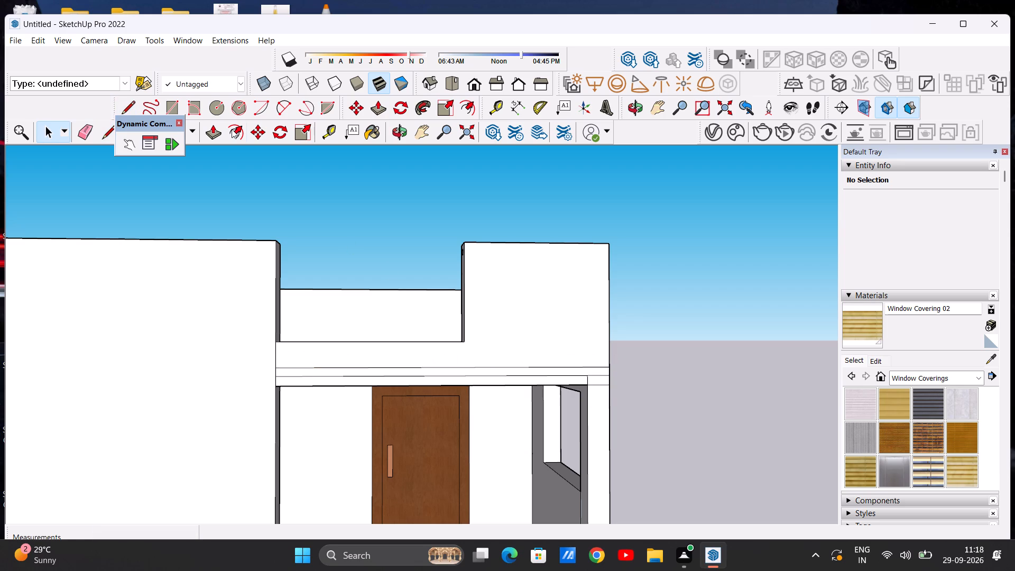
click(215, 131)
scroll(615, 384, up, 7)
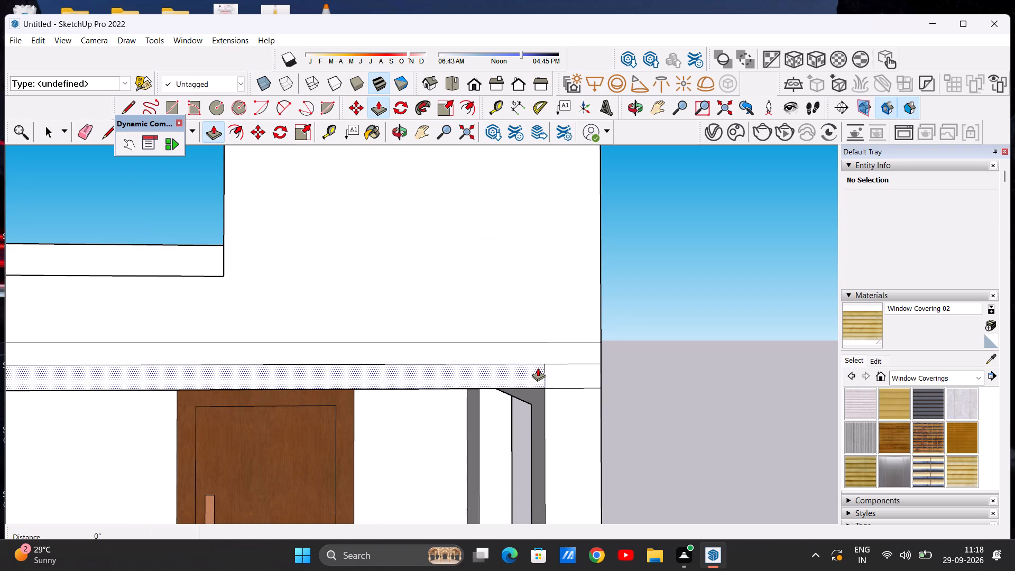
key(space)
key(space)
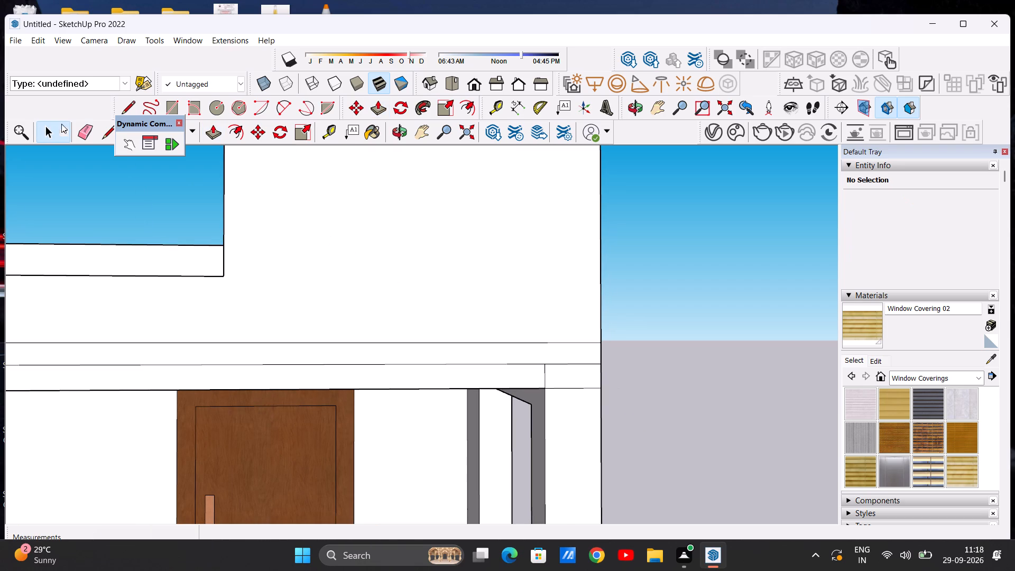
Erase the short vertical line dividing the slab band near the building's outer corner.
click(85, 129)
scroll(599, 449, up, 4)
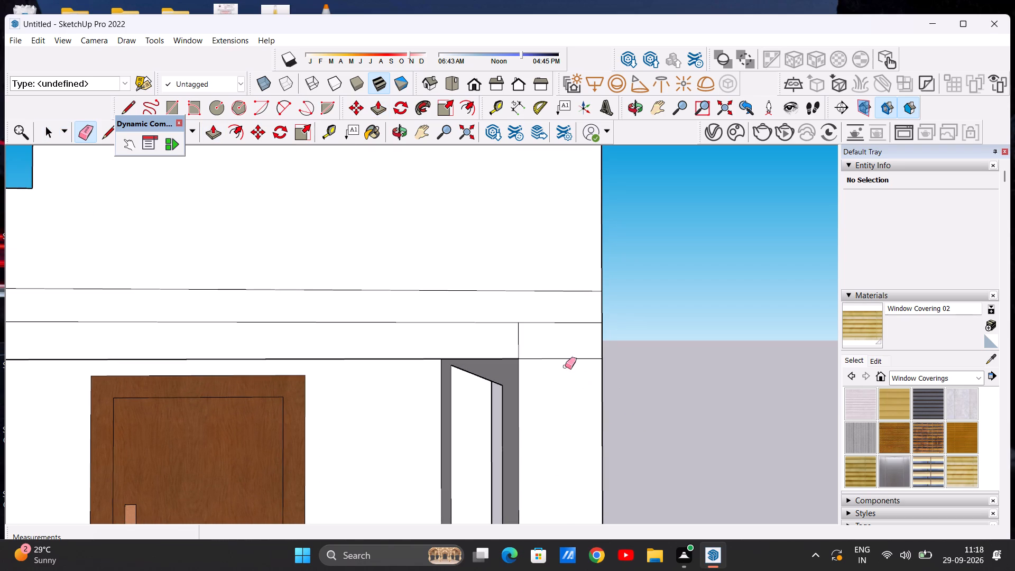
drag(511, 339, 532, 339)
key(space)
Push/Pull the narrow strip directly above the slab band outward by about 10 5/16".
scroll(522, 346, down, 20)
middle_drag(446, 251, 451, 276)
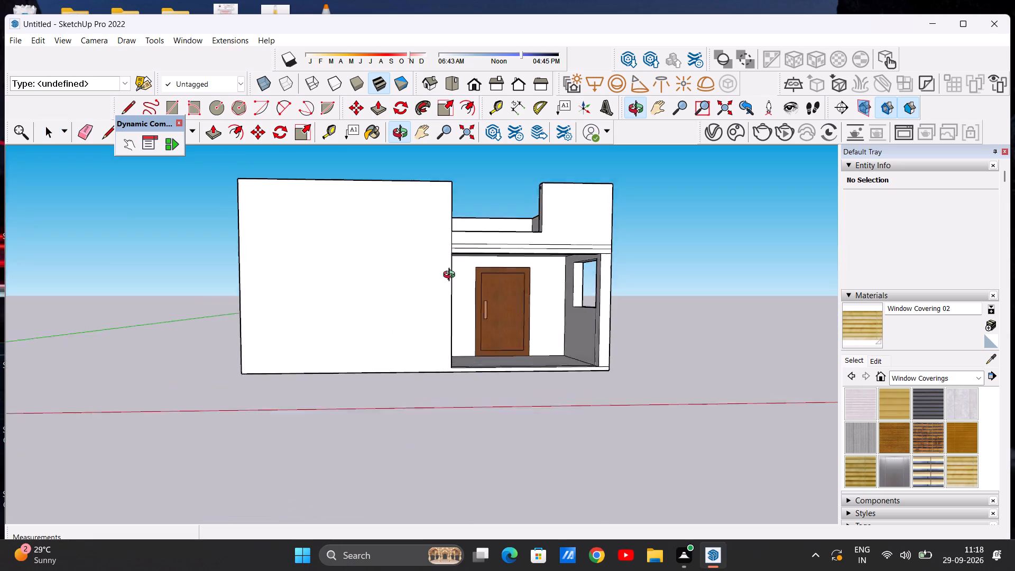
middle_drag(451, 276, 483, 318)
scroll(451, 235, up, 7)
middle_drag(430, 281, 459, 298)
scroll(430, 281, down, 1)
scroll(505, 288, up, 1)
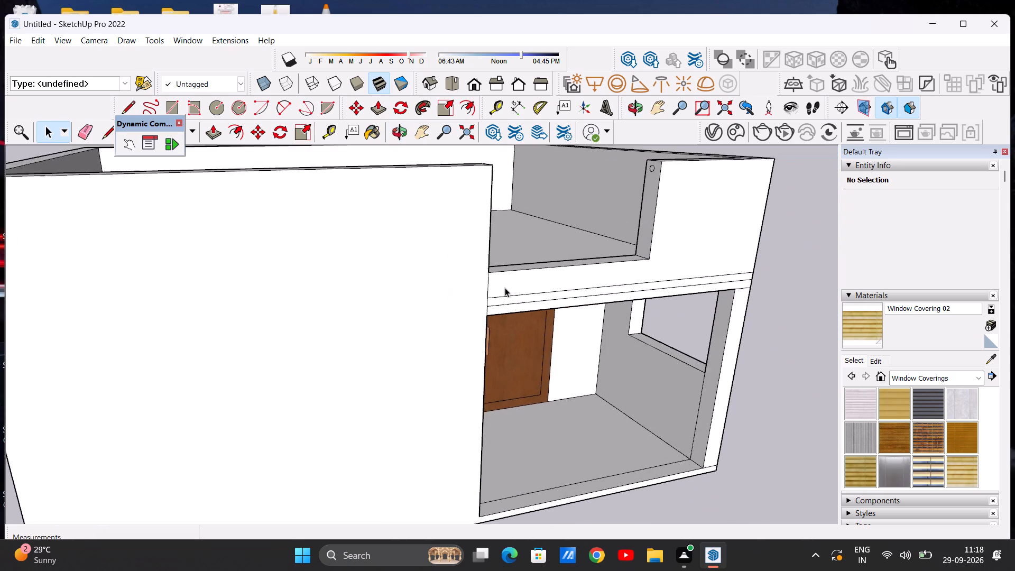
scroll(505, 288, up, 3)
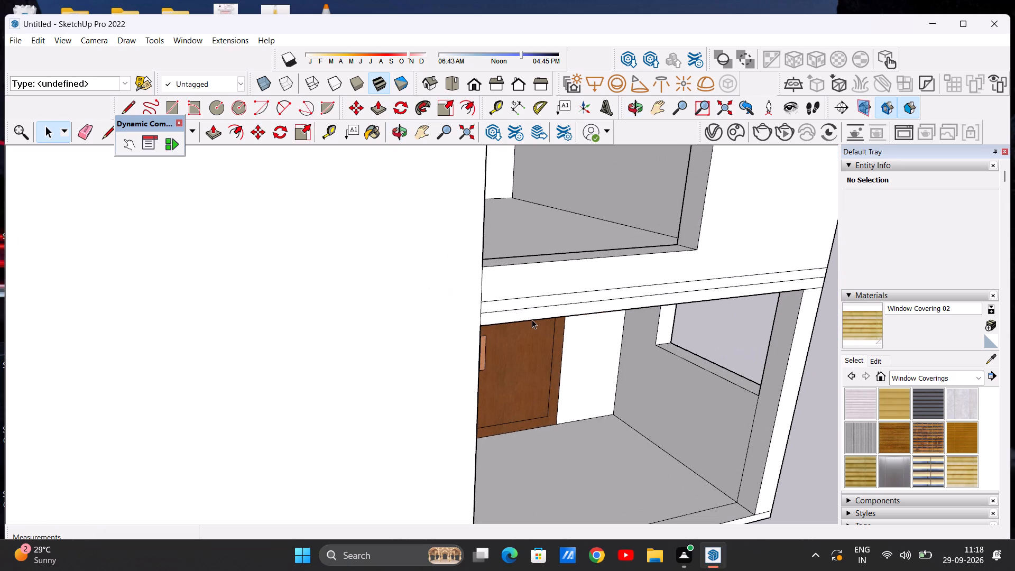
scroll(449, 290, down, 10)
scroll(502, 289, up, 1)
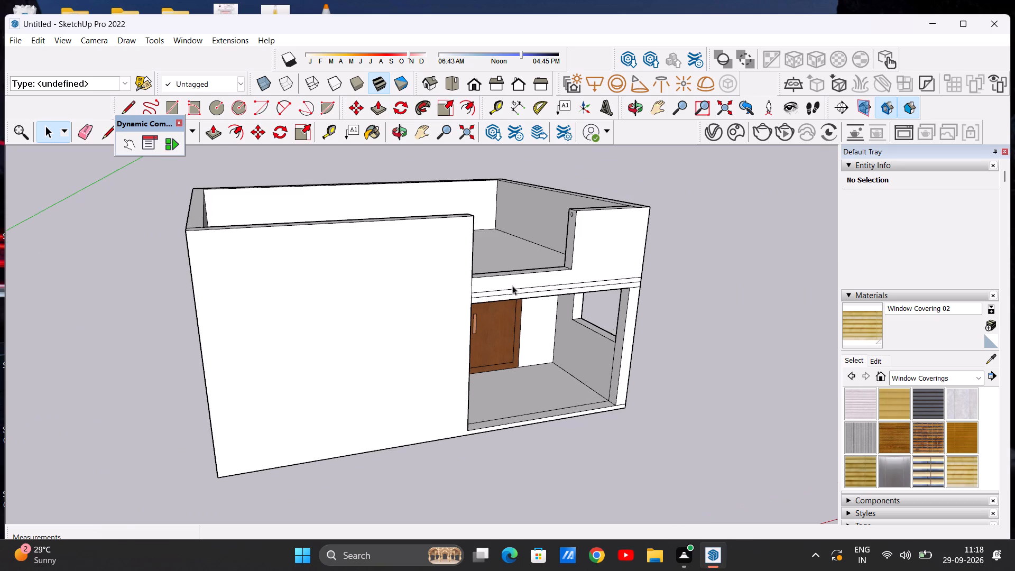
scroll(512, 285, up, 4)
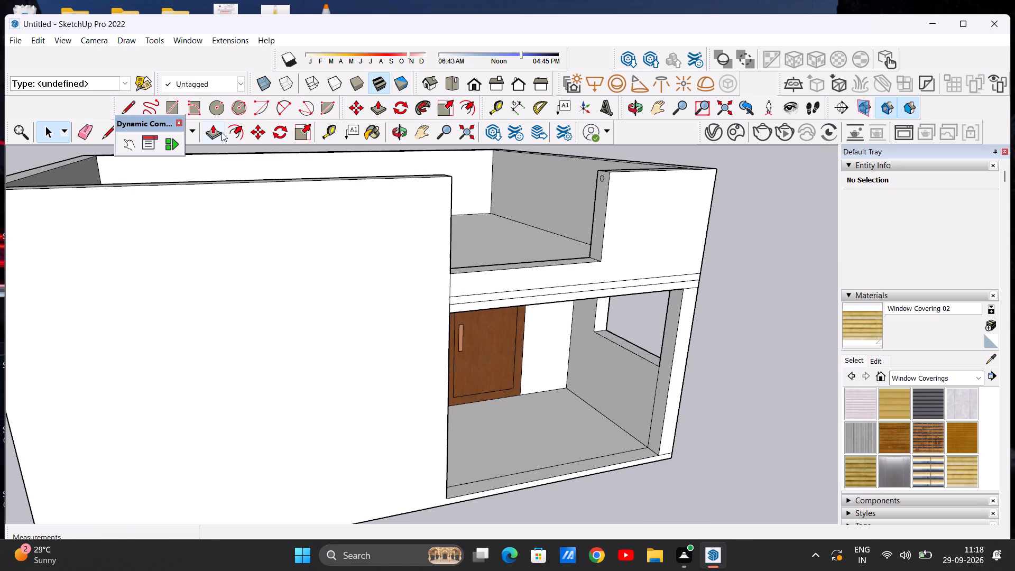
click(206, 129)
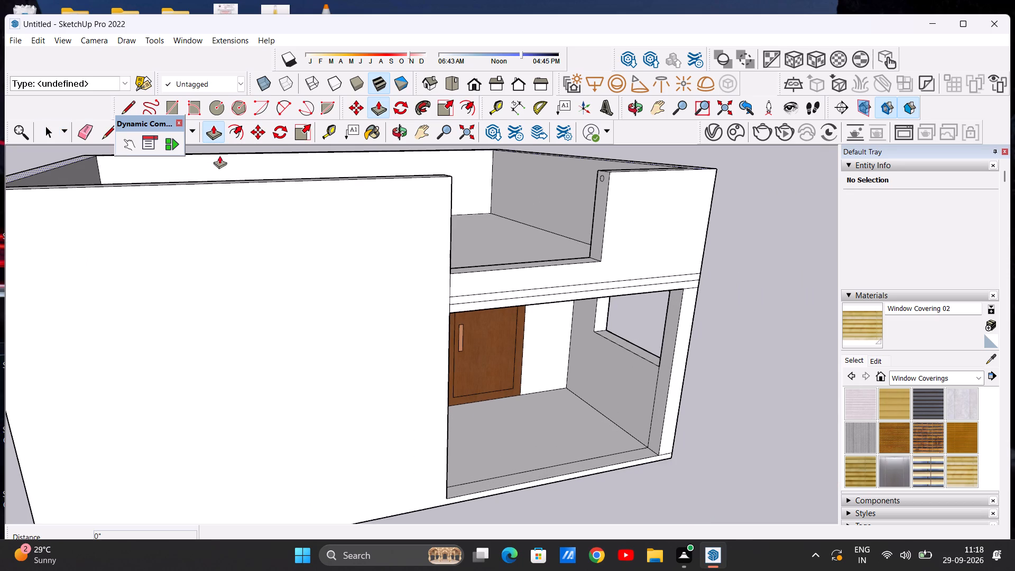
scroll(468, 326, up, 6)
middle_drag(335, 334, 421, 337)
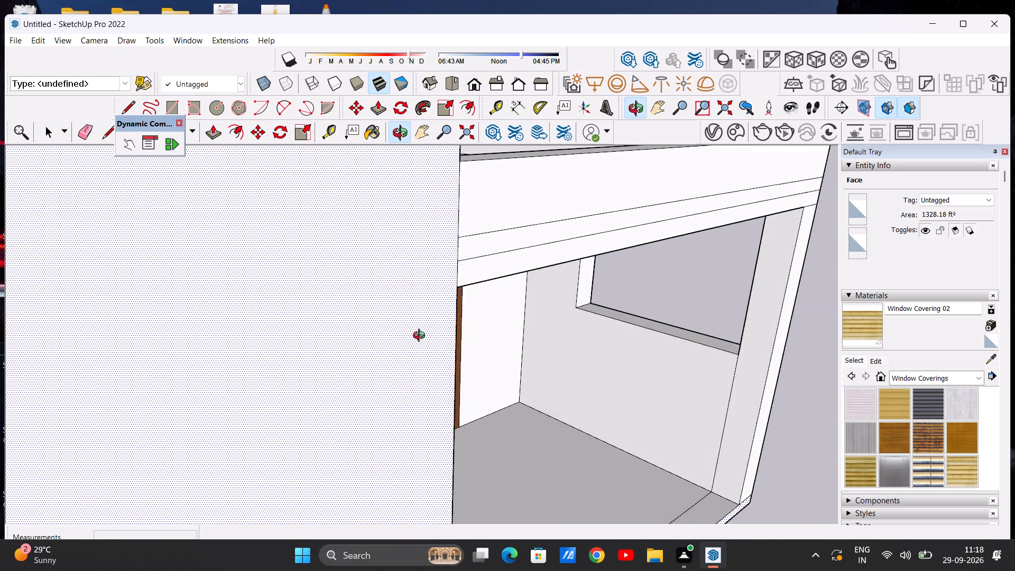
middle_drag(421, 337, 422, 336)
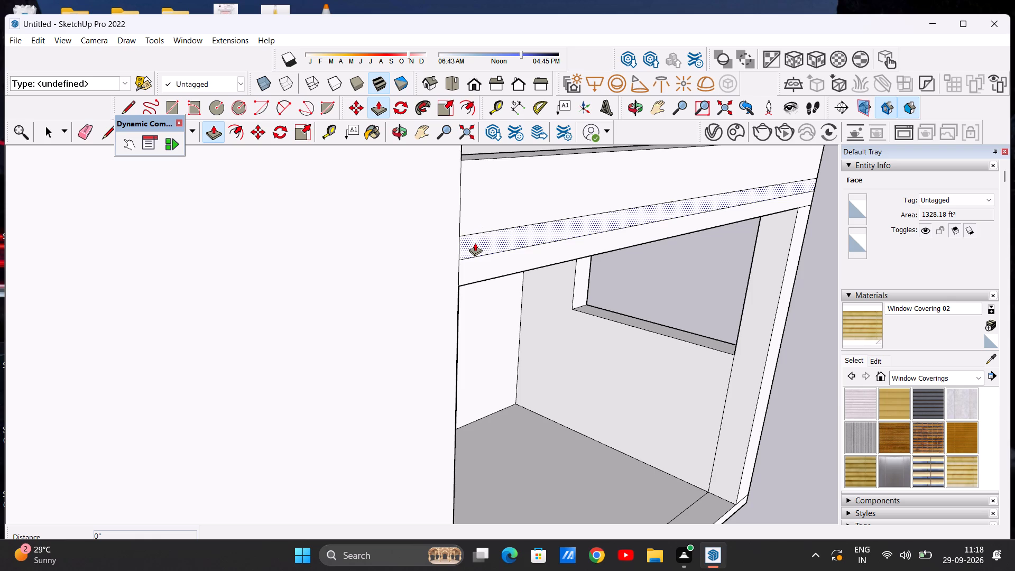
click(475, 243)
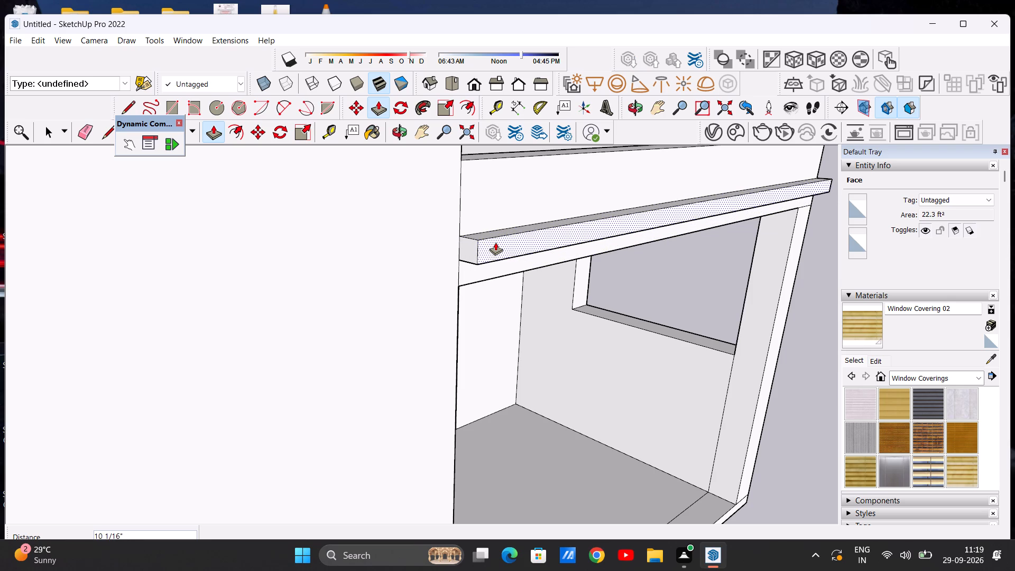
click(495, 242)
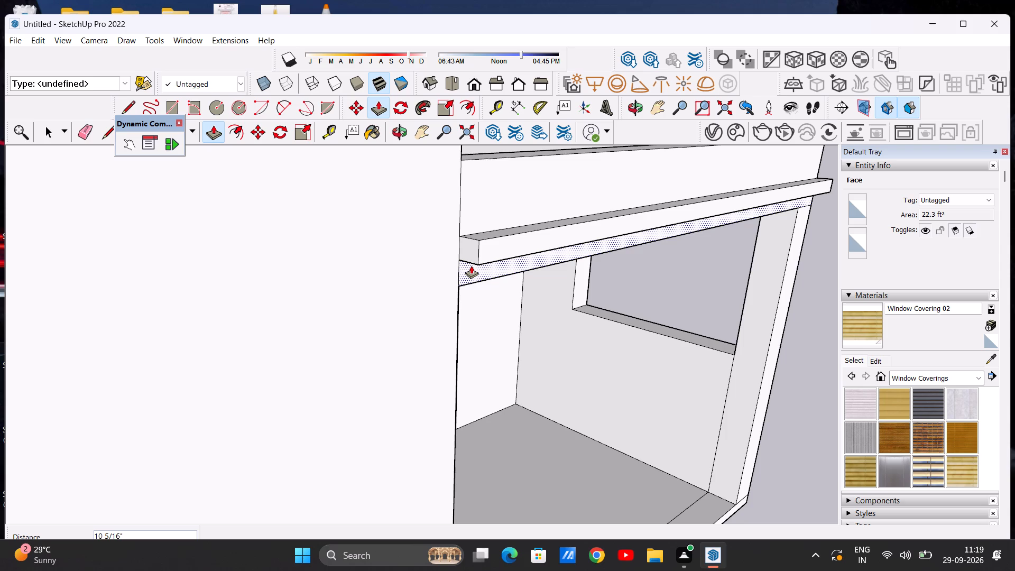
Push/Pull the slab band outward by about 10 5/16", flush with the projecting strip above it.
click(468, 266)
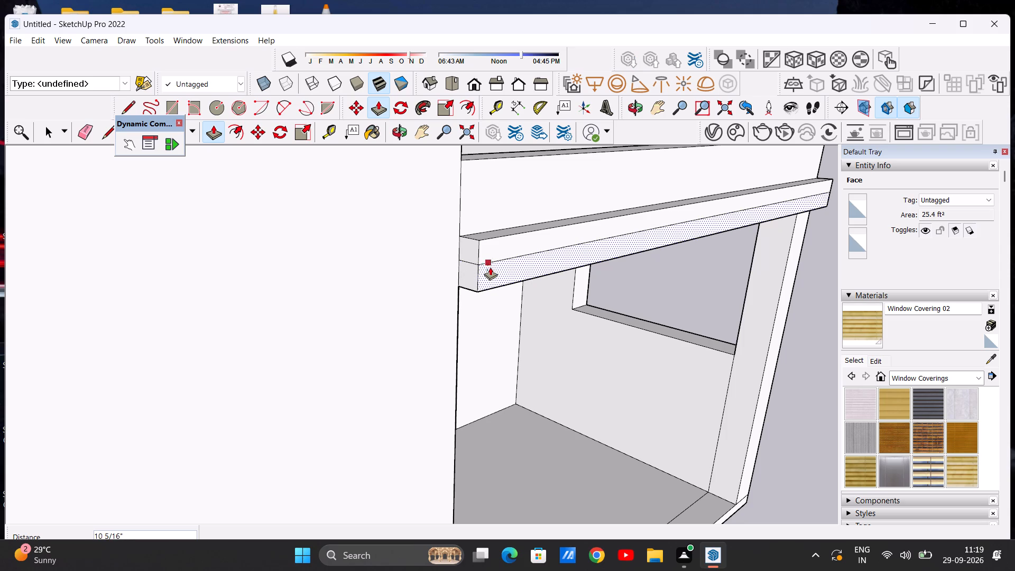
click(493, 268)
key(space)
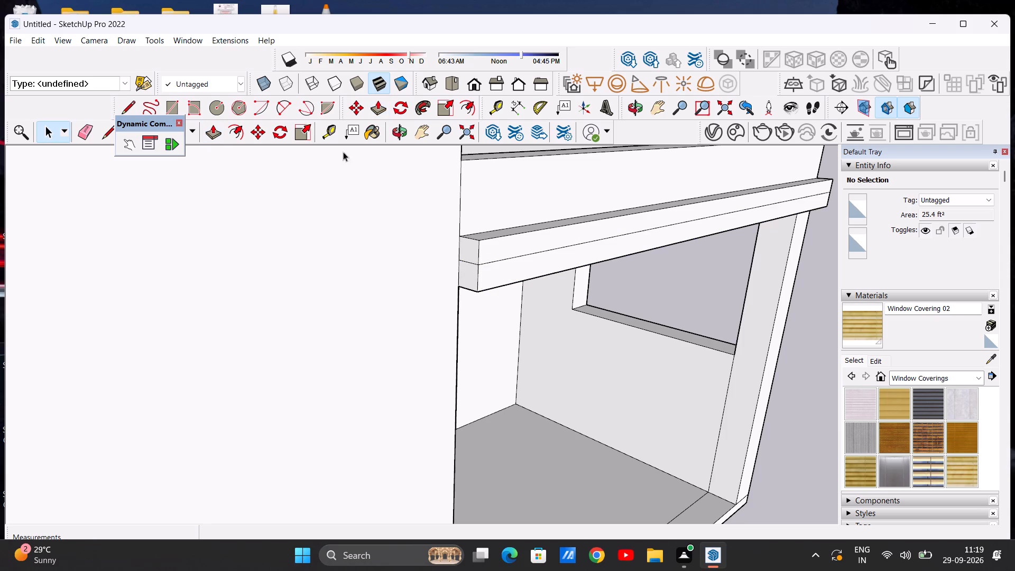
Push/Pull the slab band's front face outward by a further 6 1/2" or so, forming a stepped ledge below the upper strip.
click(209, 131)
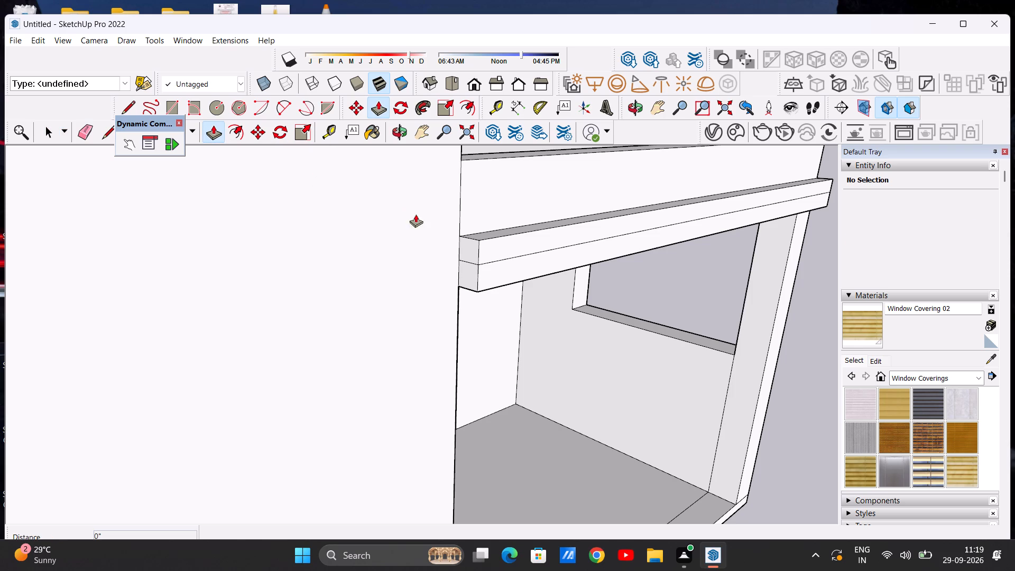
click(481, 271)
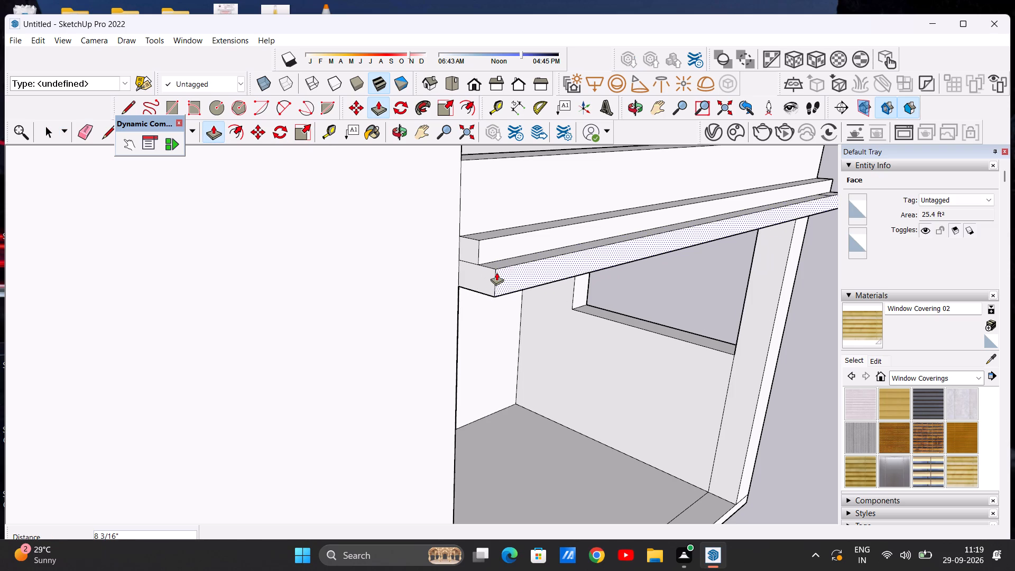
click(494, 271)
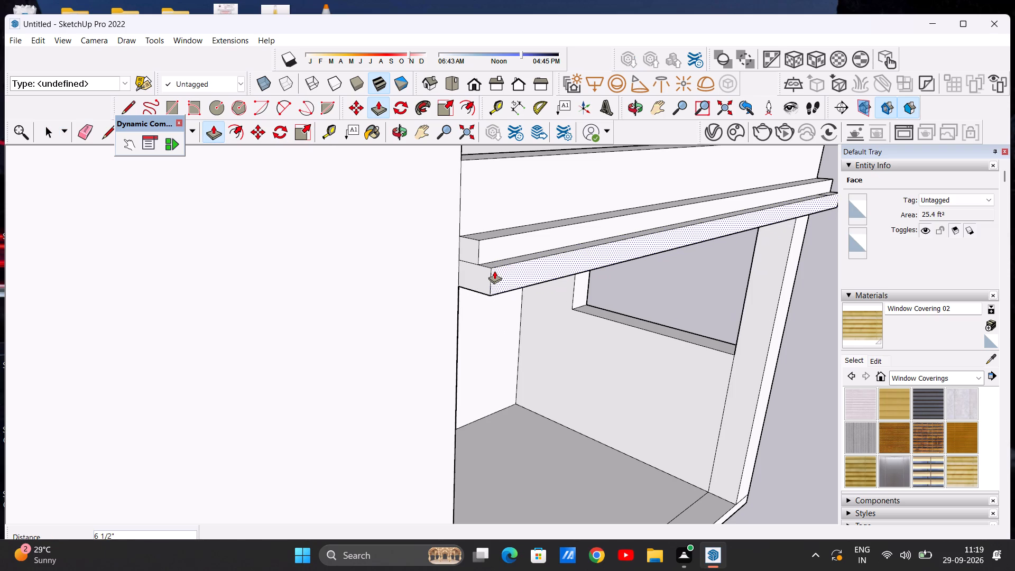
key(space)
scroll(518, 250, down, 12)
middle_drag(617, 280, 427, 269)
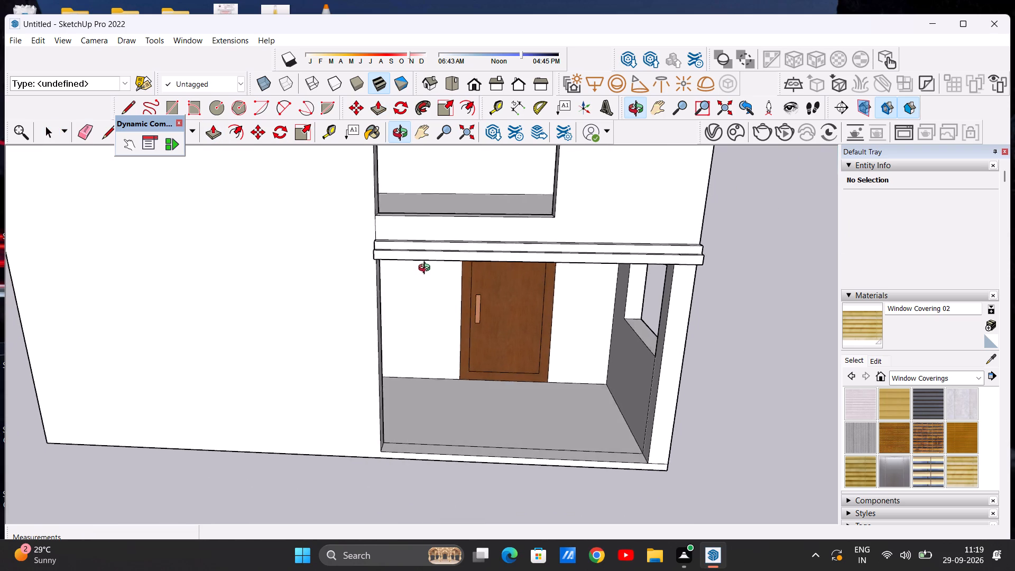
middle_drag(427, 269, 411, 263)
scroll(419, 267, down, 7)
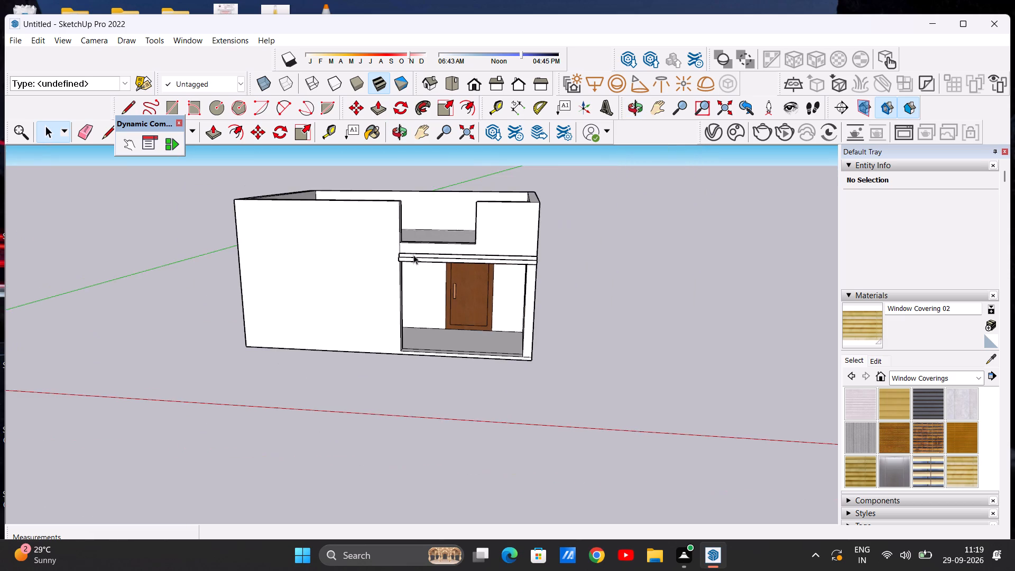
scroll(408, 252, up, 7)
scroll(397, 257, down, 5)
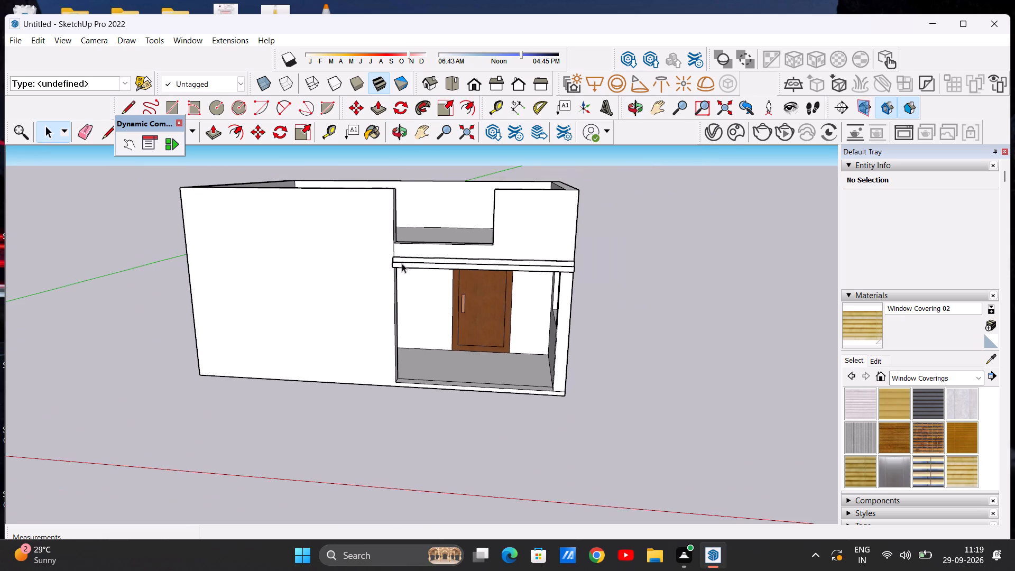
Examine the stepped facade band and the opening in the upper front wall from several angles.
middle_drag(385, 264, 517, 262)
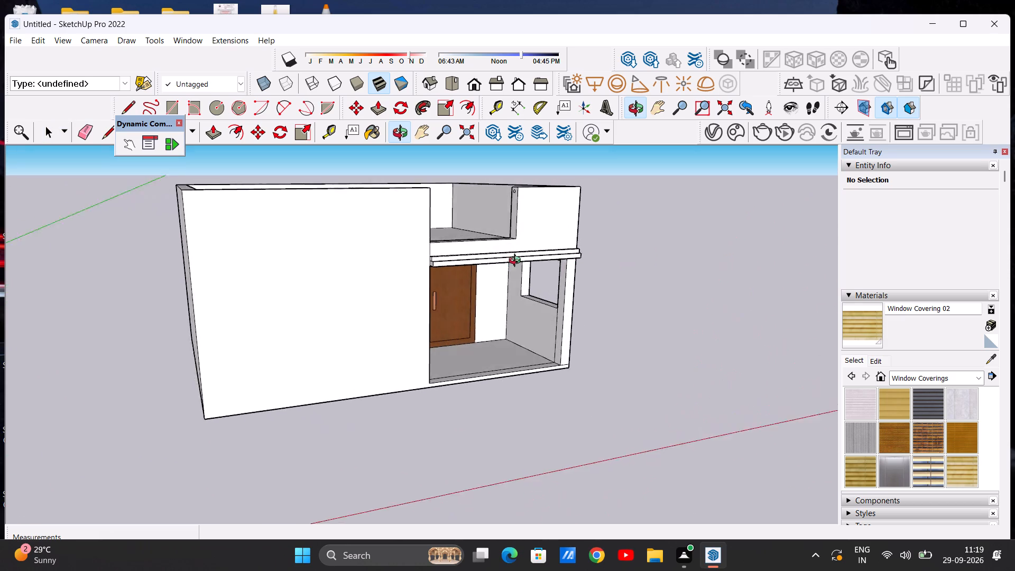
middle_drag(517, 262, 410, 260)
scroll(429, 280, down, 4)
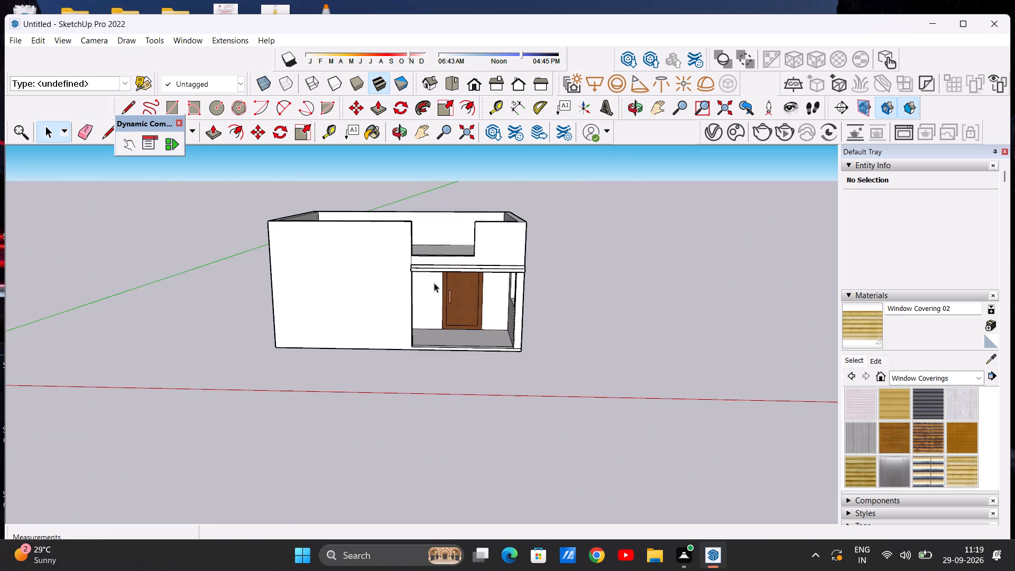
scroll(436, 254, up, 13)
scroll(393, 275, up, 5)
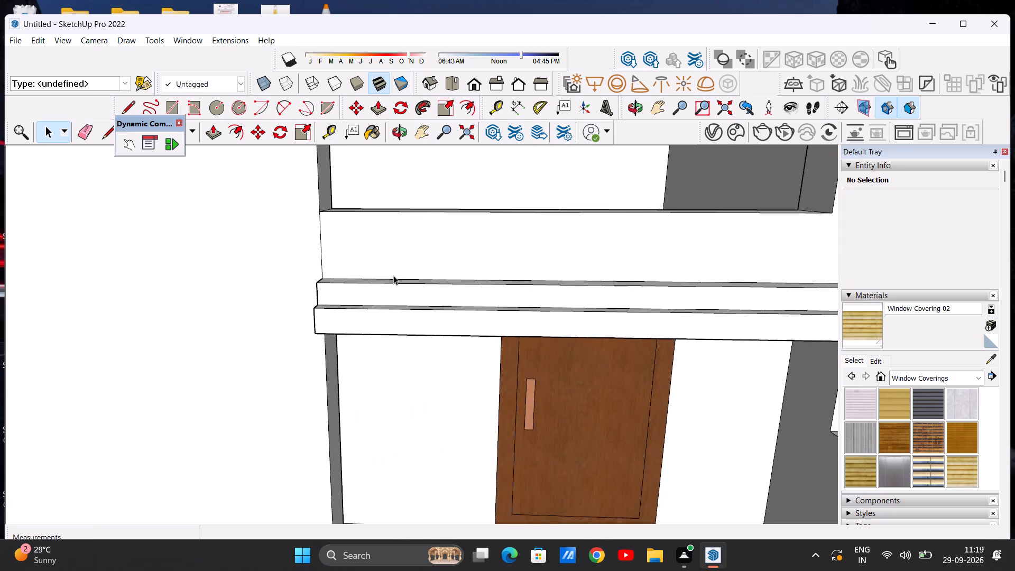
scroll(393, 275, up, 4)
scroll(575, 258, down, 12)
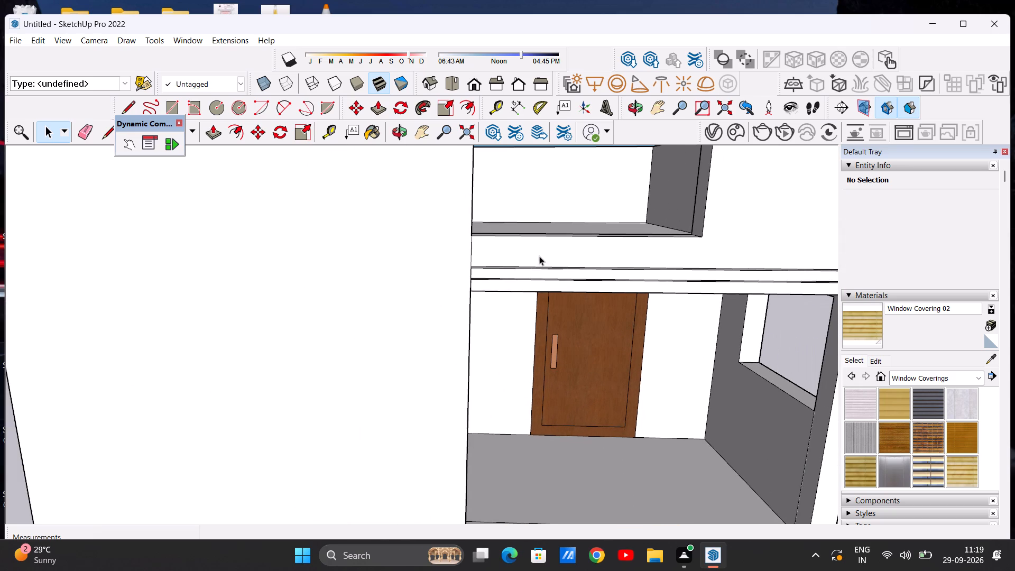
middle_drag(610, 222, 605, 279)
middle_click(604, 276)
scroll(714, 187, up, 6)
scroll(593, 188, down, 2)
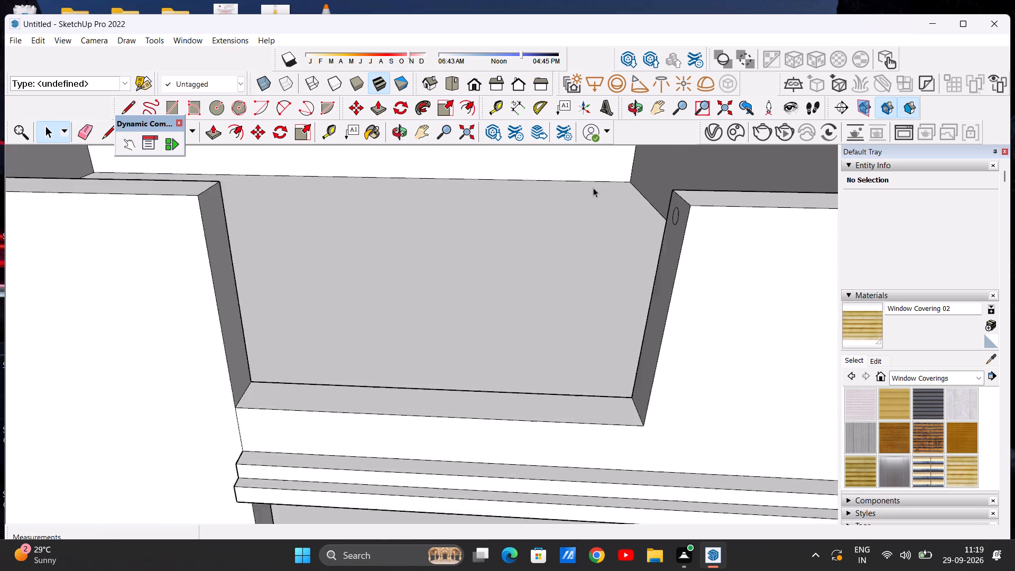
scroll(593, 188, down, 1)
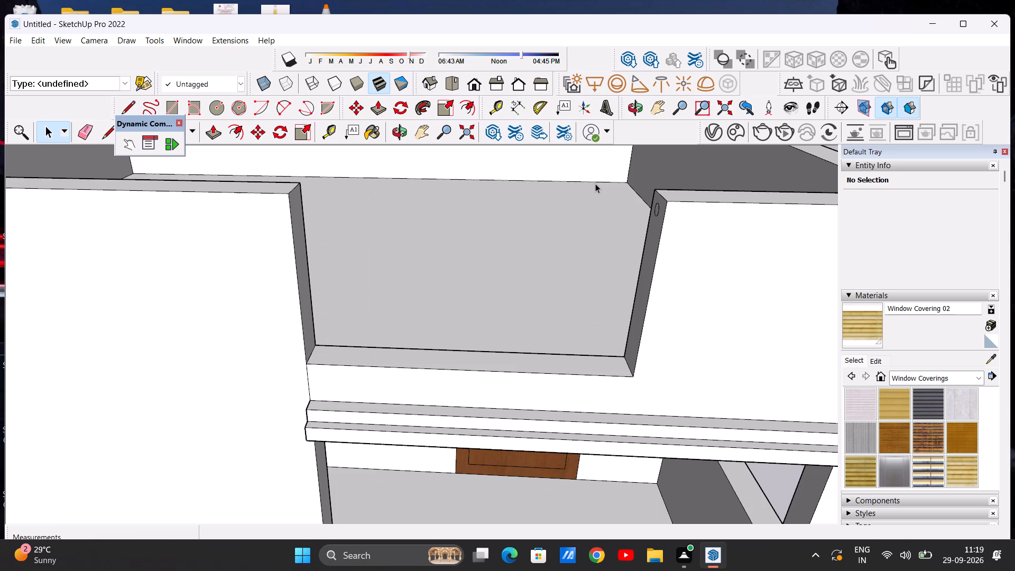
middle_drag(633, 218, 665, 214)
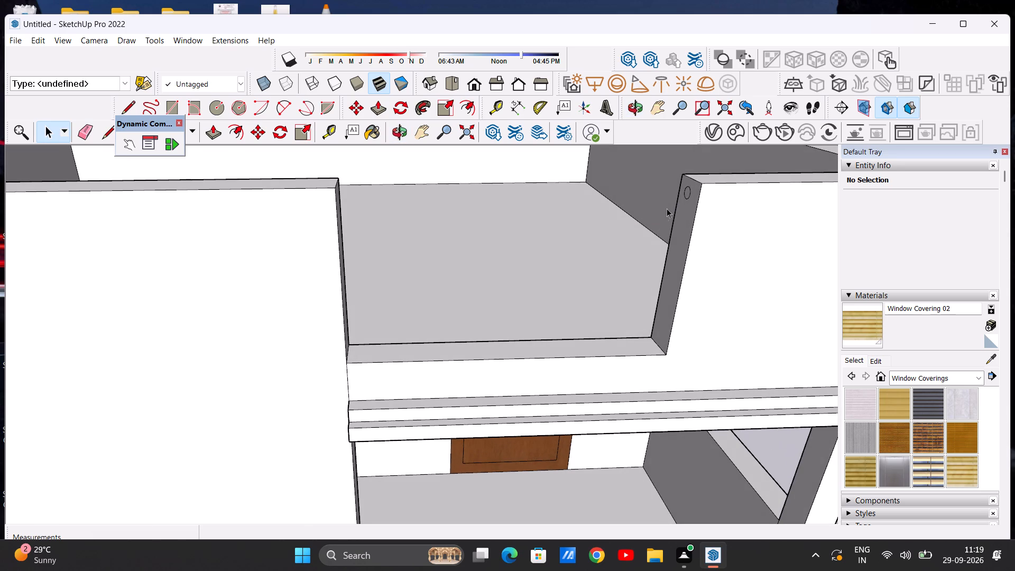
scroll(683, 196, up, 2)
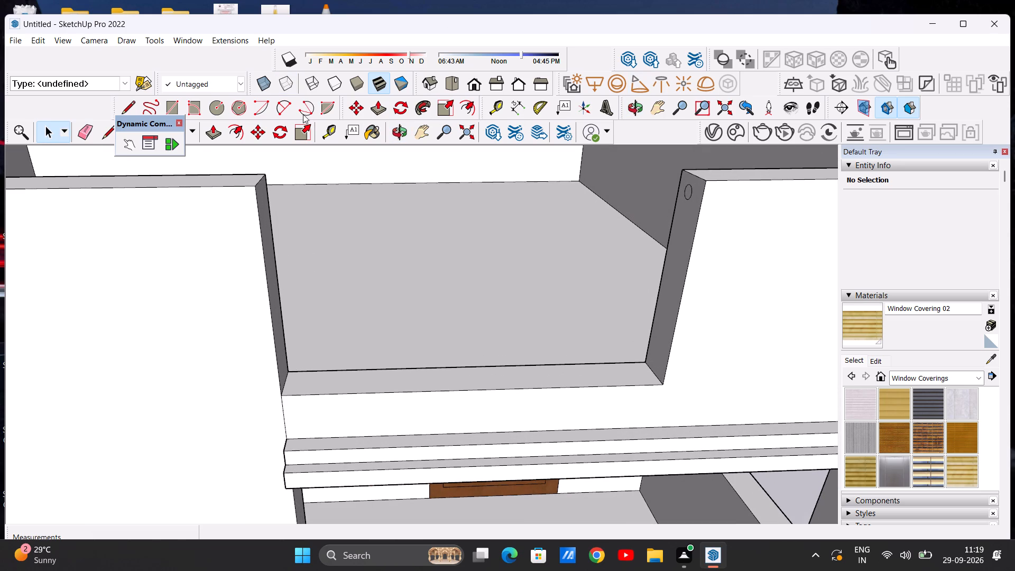
Push/Pull the small circle on the upper opening's side face about 16' 7 1/4" across to the opposite side, forming a round rail.
click(209, 130)
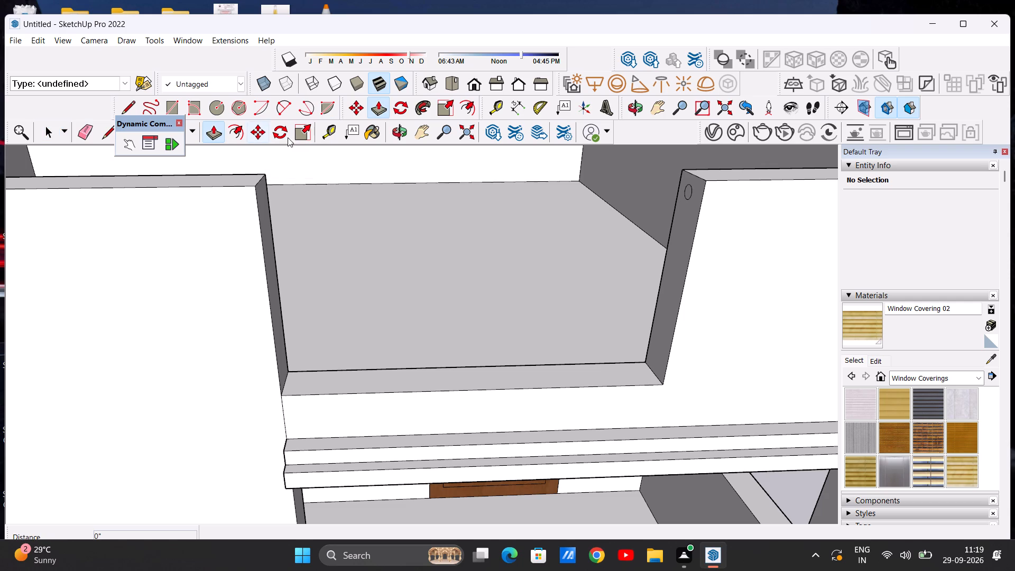
scroll(352, 140, up, 3)
scroll(498, 184, up, 3)
scroll(504, 185, down, 7)
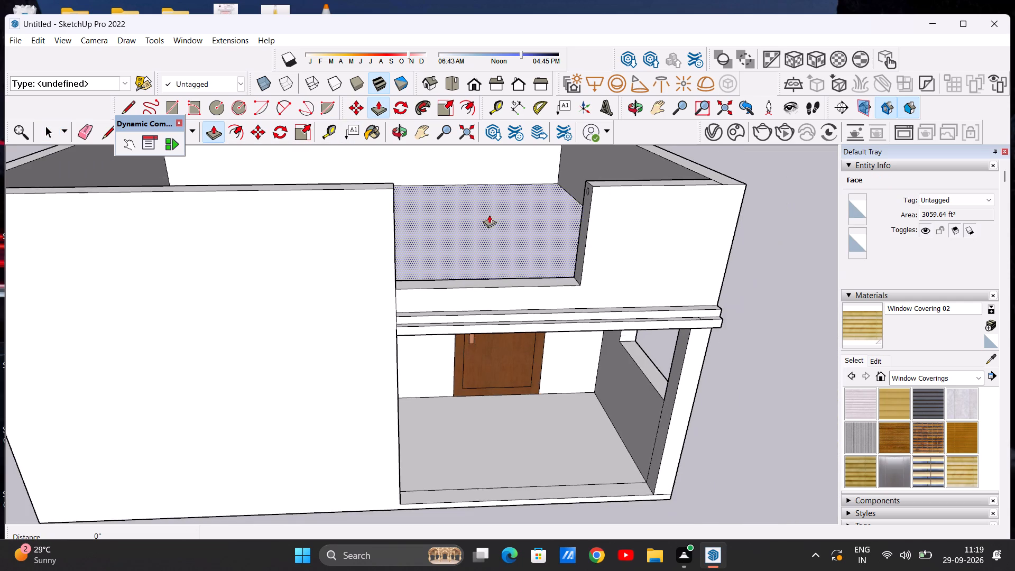
middle_drag(530, 229, 585, 218)
scroll(605, 153, up, 11)
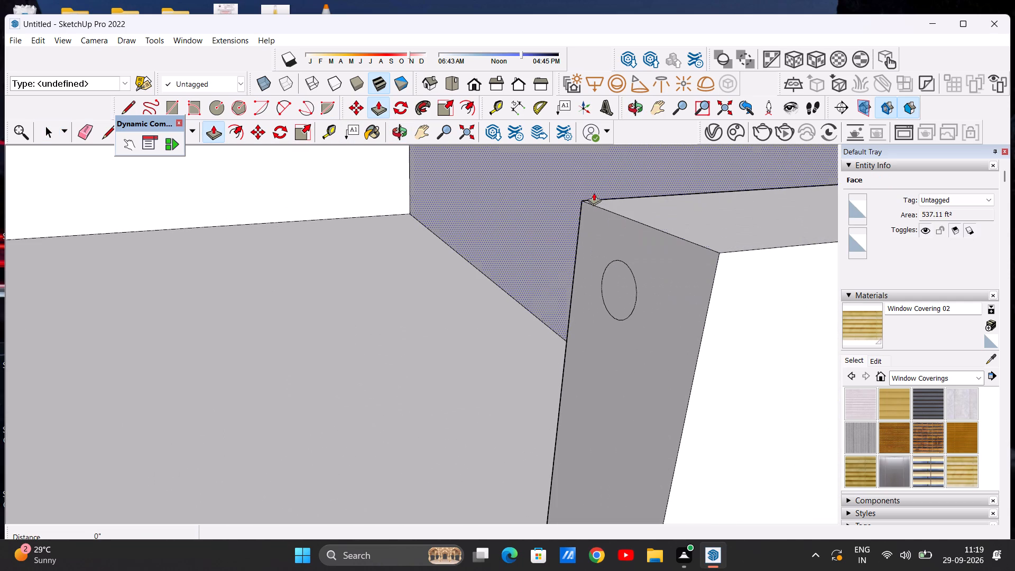
click(621, 280)
scroll(566, 281, down, 15)
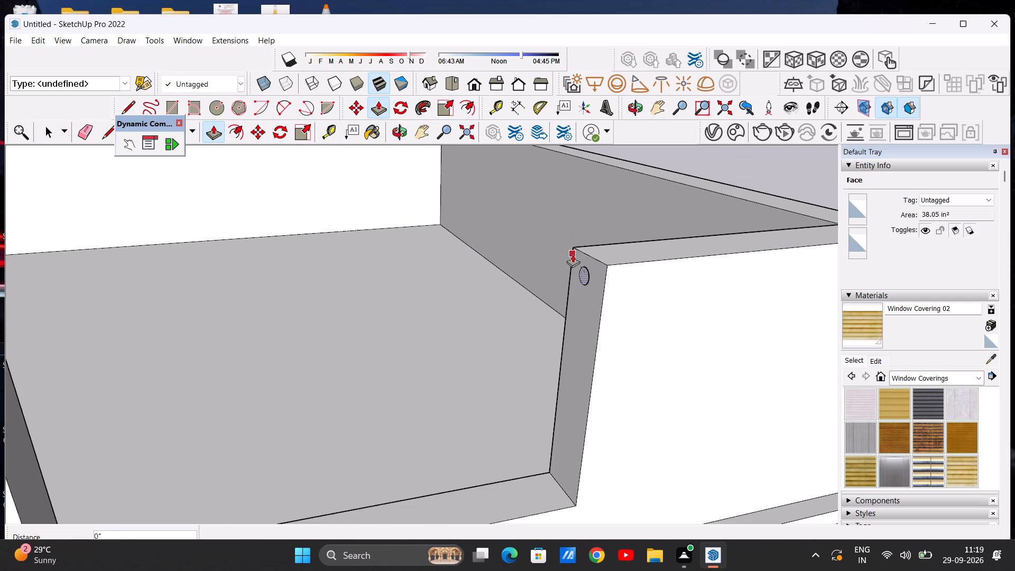
scroll(270, 299, down, 5)
scroll(155, 288, up, 2)
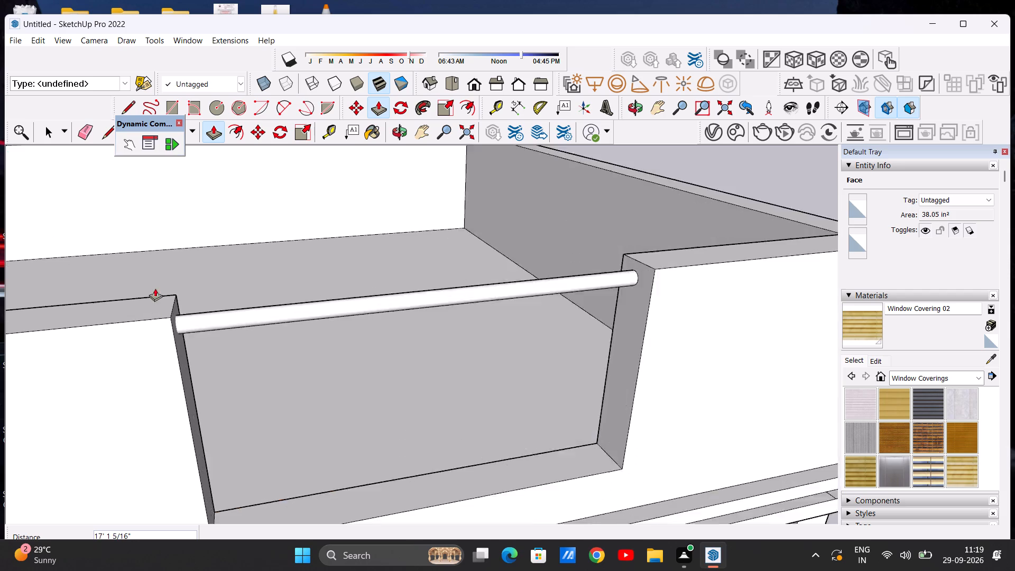
scroll(155, 288, up, 4)
scroll(190, 277, down, 5)
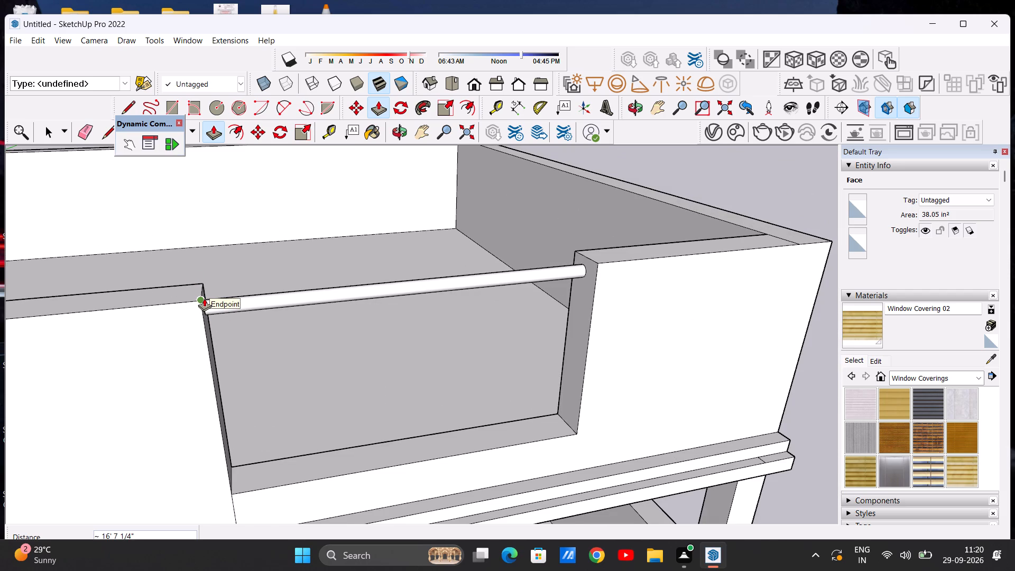
click(204, 298)
key(space)
Examine both ends of the round rail where it meets the sides of the upper wall opening.
scroll(207, 311, up, 12)
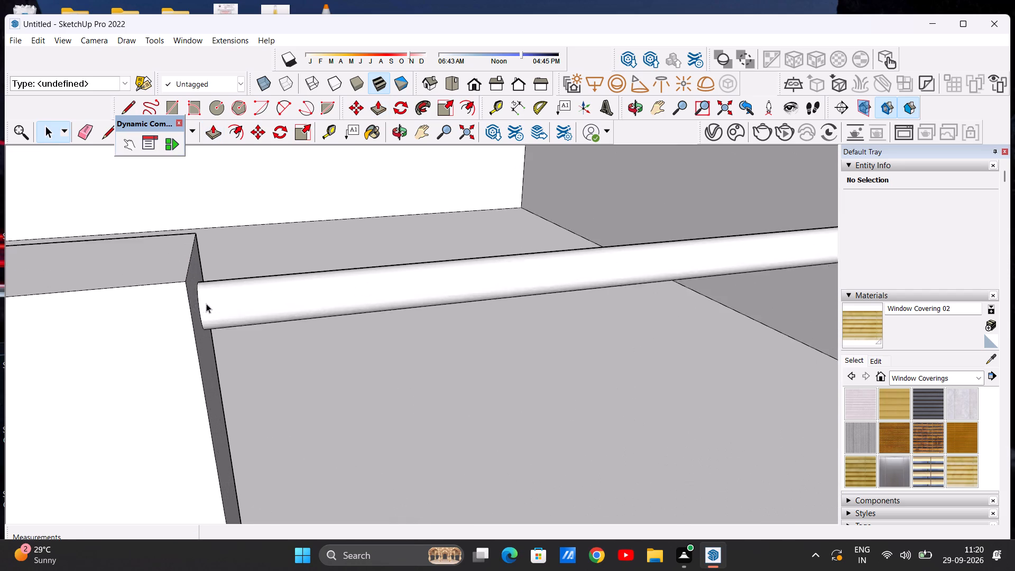
scroll(206, 303, up, 2)
scroll(206, 303, down, 12)
middle_drag(285, 271, 106, 303)
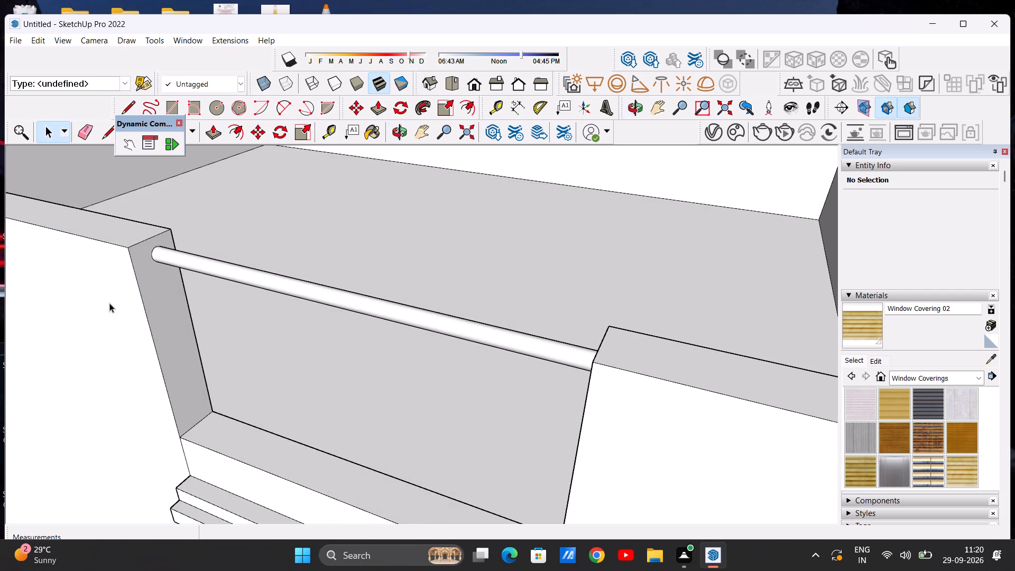
middle_drag(468, 220, 236, 260)
middle_drag(441, 265, 350, 269)
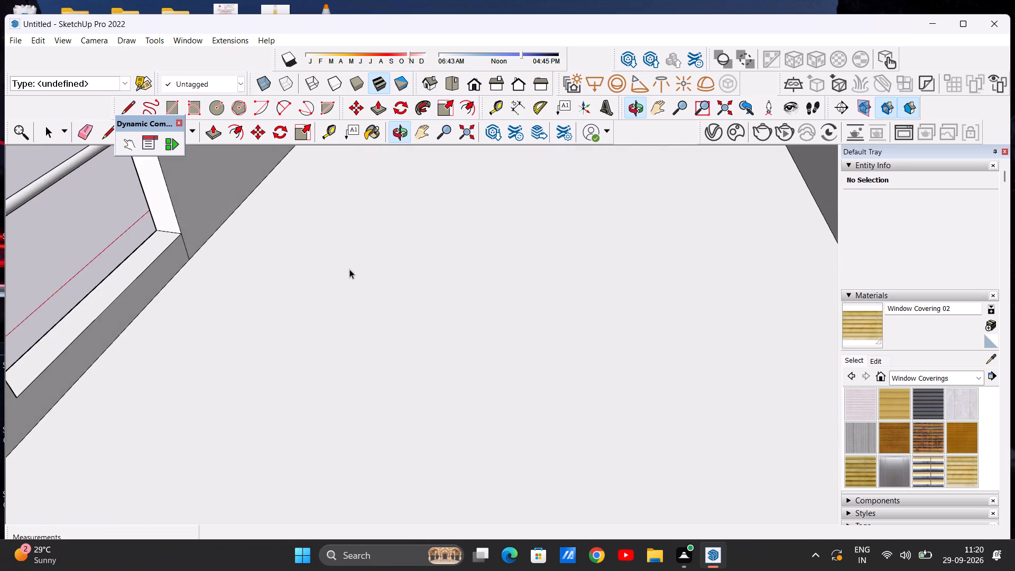
scroll(445, 293, down, 9)
scroll(408, 263, up, 5)
middle_drag(364, 271, 740, 216)
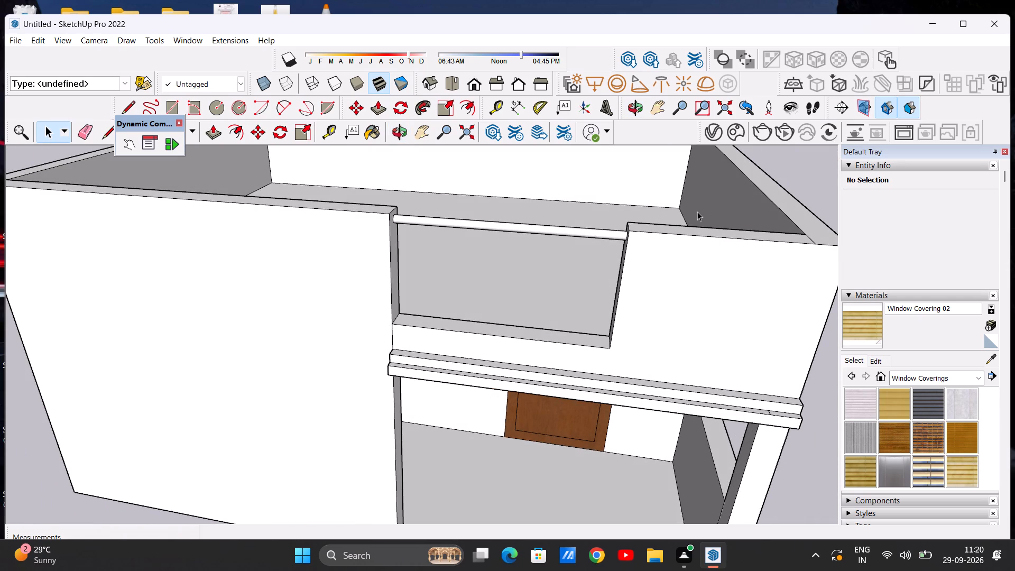
scroll(706, 223, down, 3)
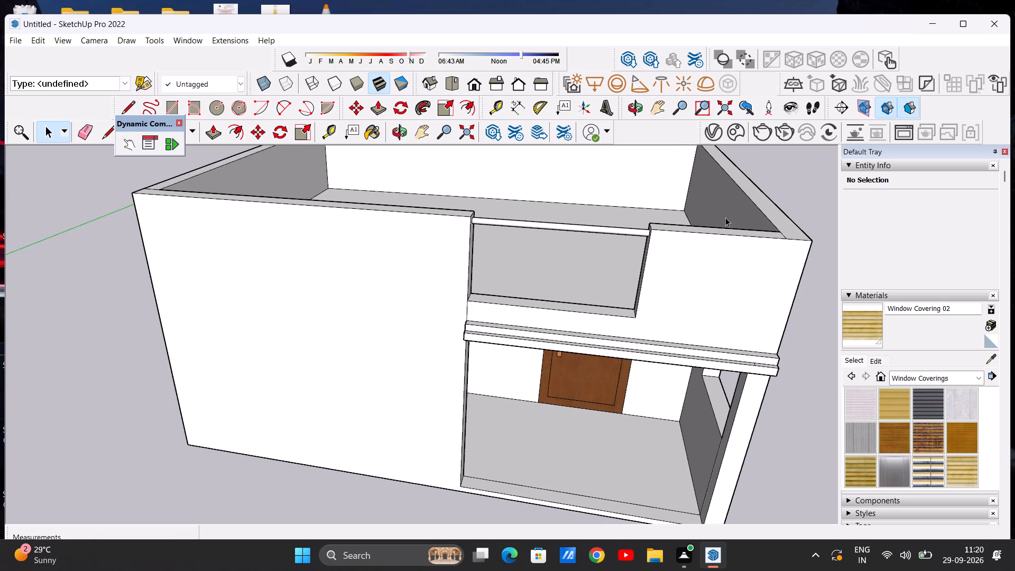
scroll(648, 216, down, 6)
middle_drag(667, 255, 675, 223)
Push/Pull the sill face of the upper wall opening upward by about 7' 1 7/8", to just below the round rail.
scroll(603, 247, up, 6)
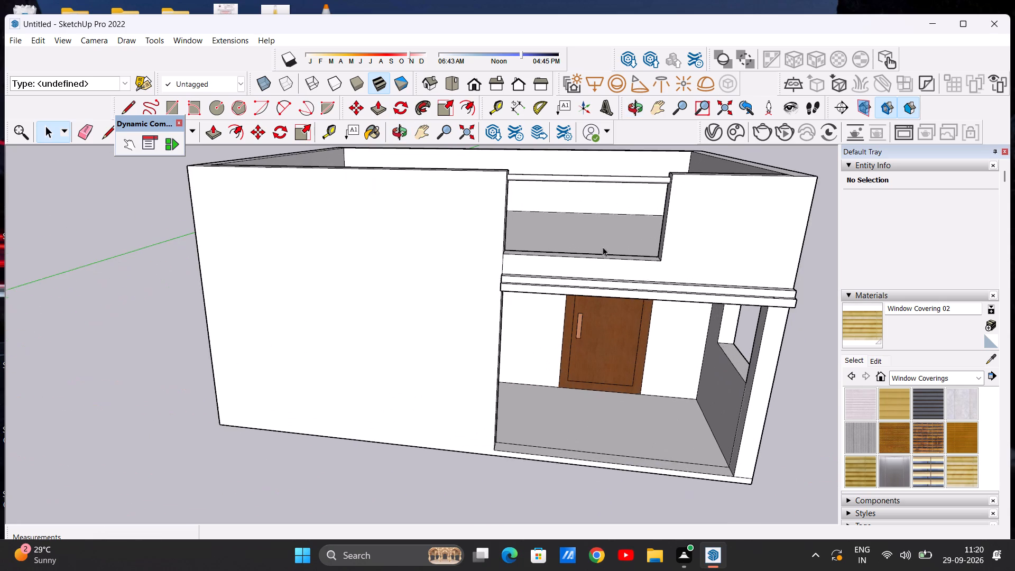
scroll(606, 254, up, 4)
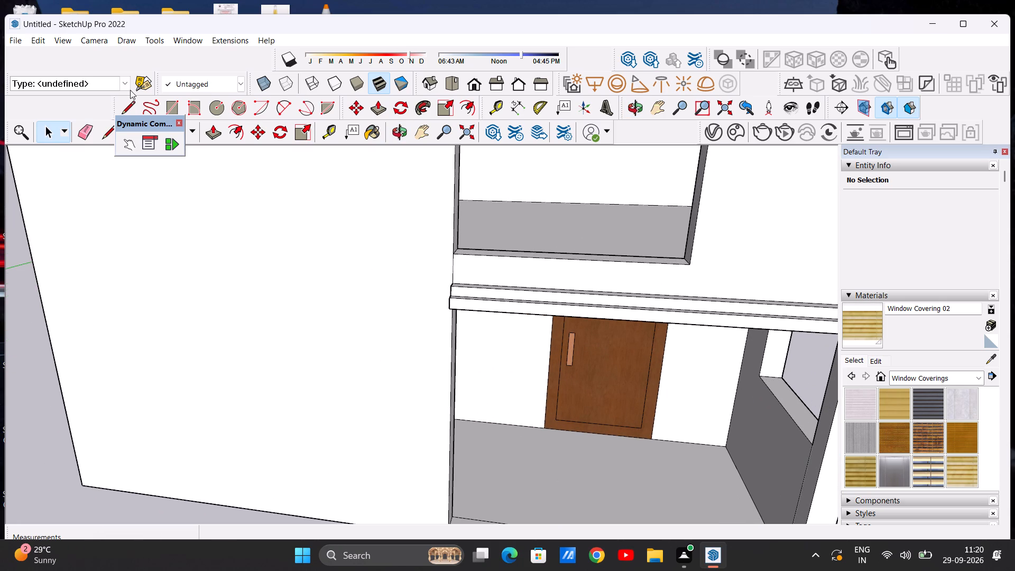
click(208, 128)
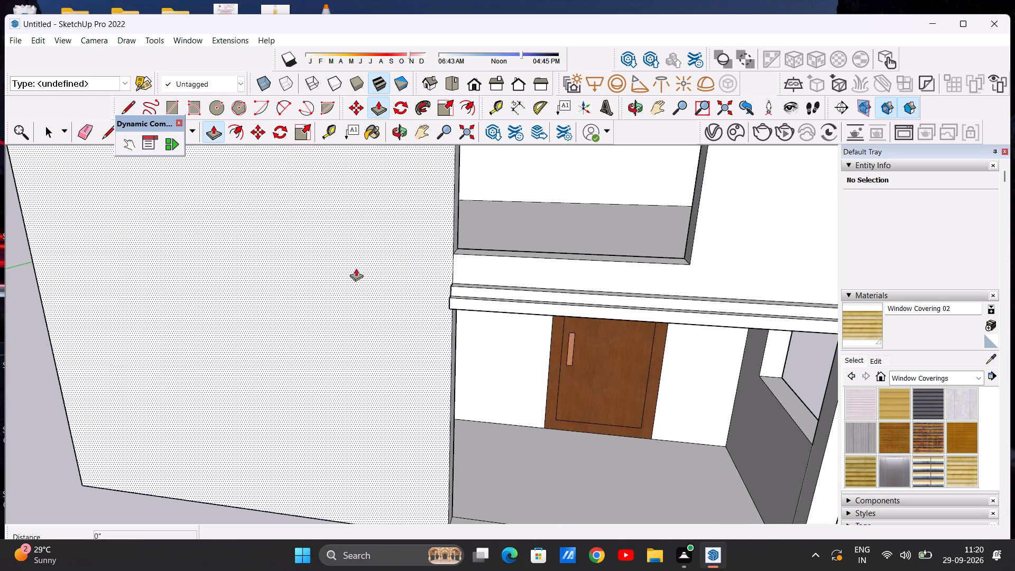
scroll(404, 251, down, 4)
scroll(568, 213, up, 5)
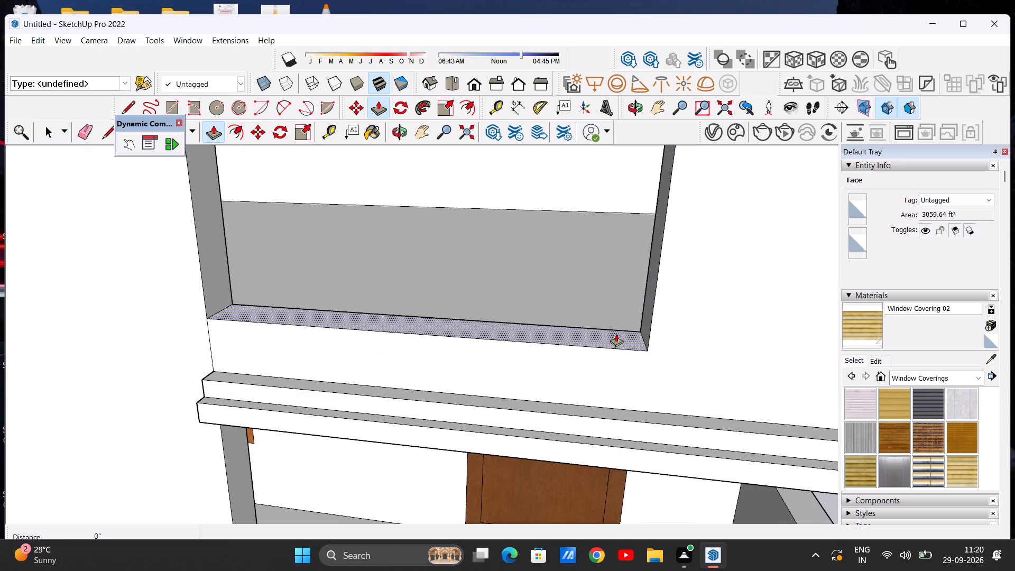
click(616, 334)
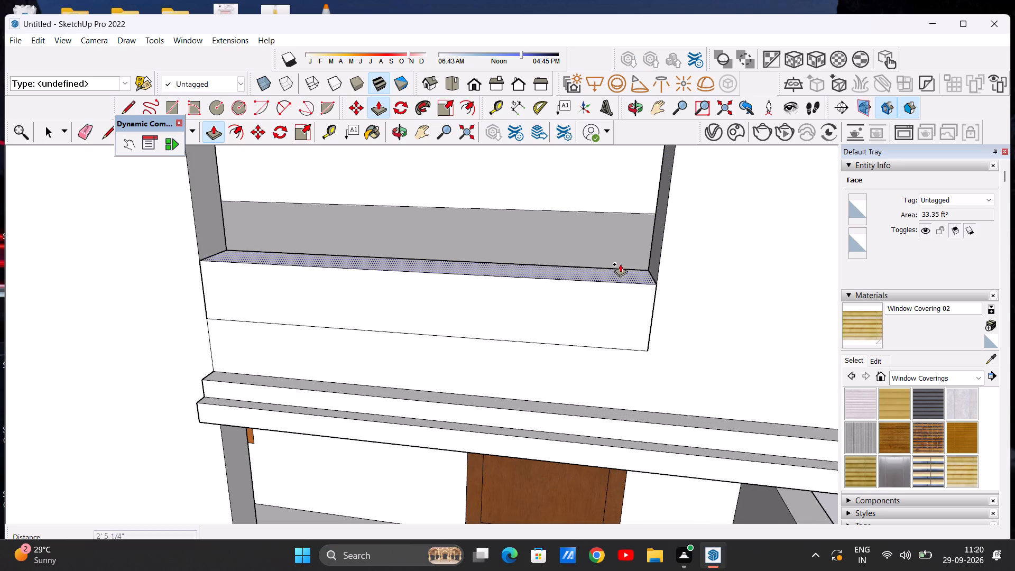
scroll(641, 247, down, 6)
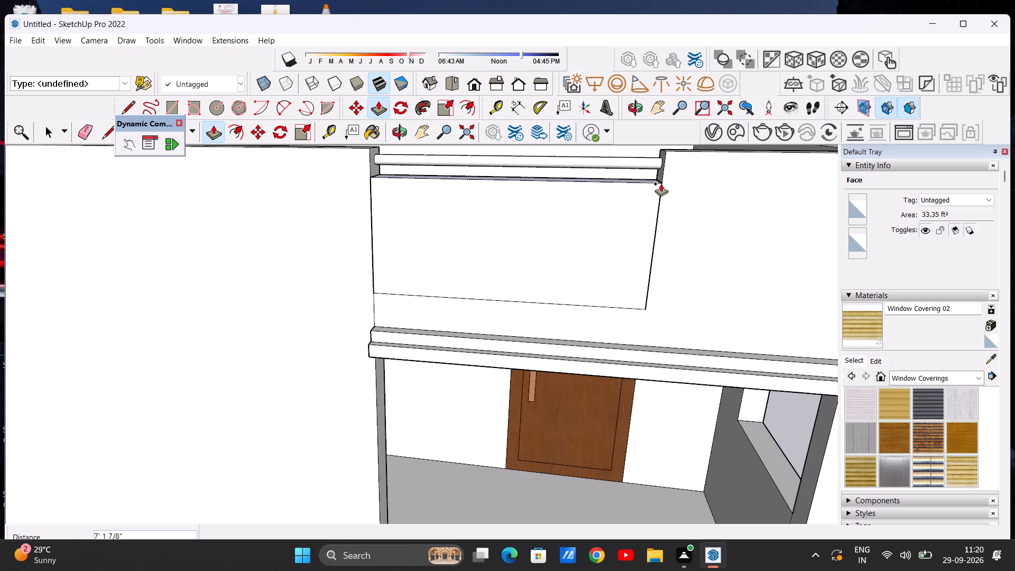
click(662, 181)
key(space)
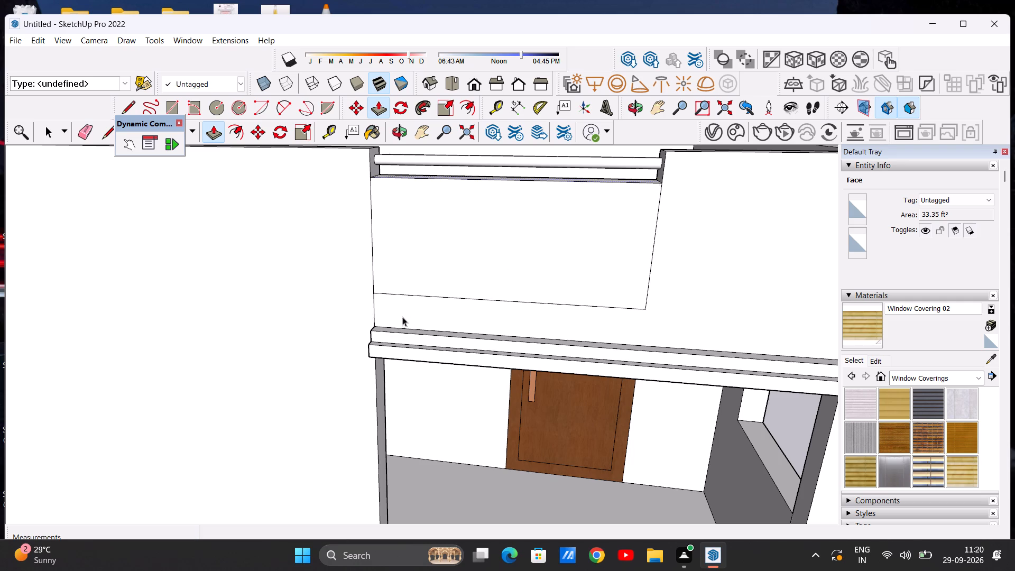
Draw a V from the top edge of the upper wall section beside the opening, with sides about 11' 5 13/16" and 11' 10 11/16" long.
scroll(394, 310, down, 9)
middle_drag(459, 298, 502, 234)
scroll(515, 242, up, 1)
scroll(482, 249, down, 7)
scroll(518, 242, up, 2)
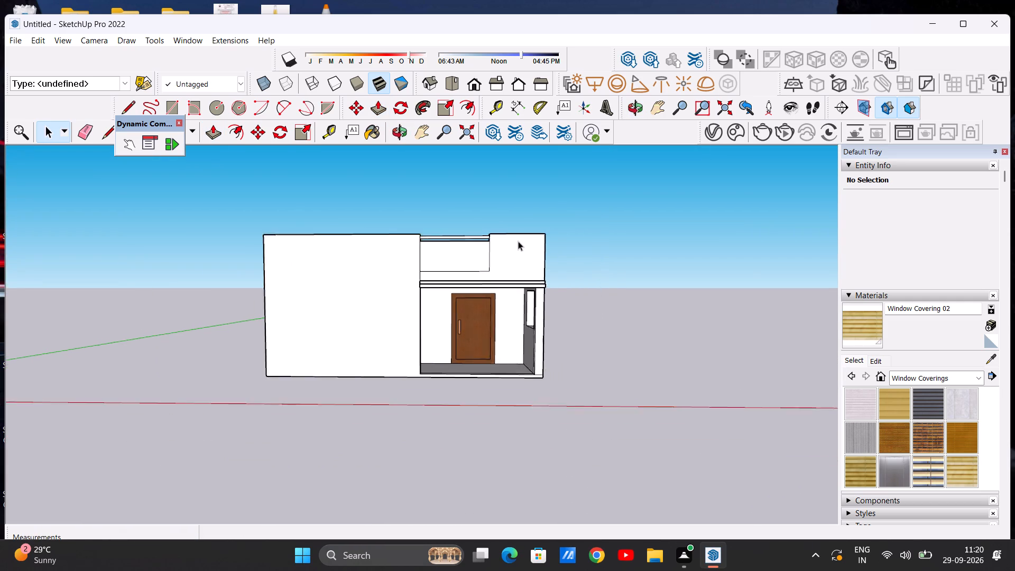
scroll(518, 241, up, 5)
scroll(530, 247, down, 5)
scroll(518, 229, up, 6)
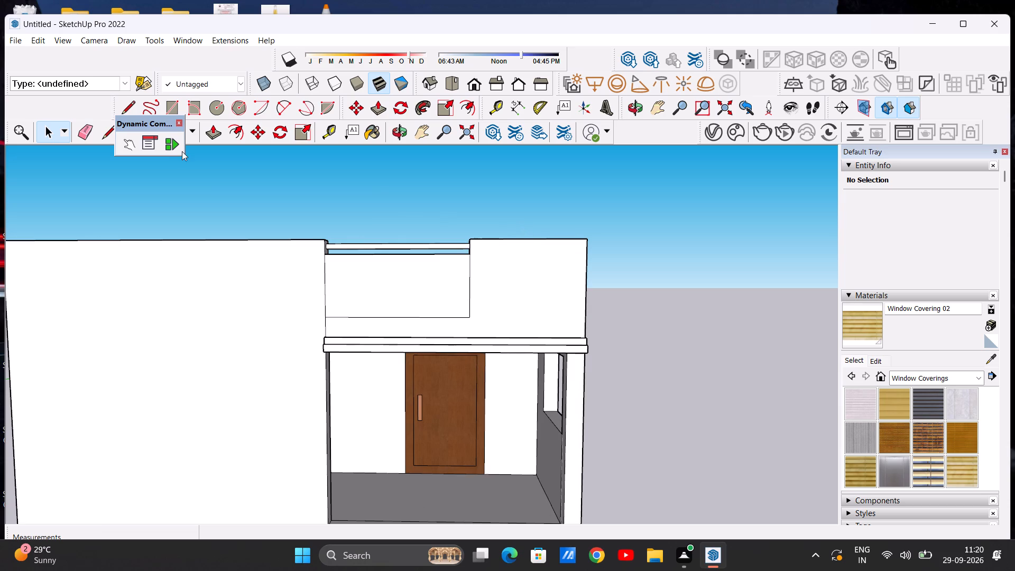
click(132, 101)
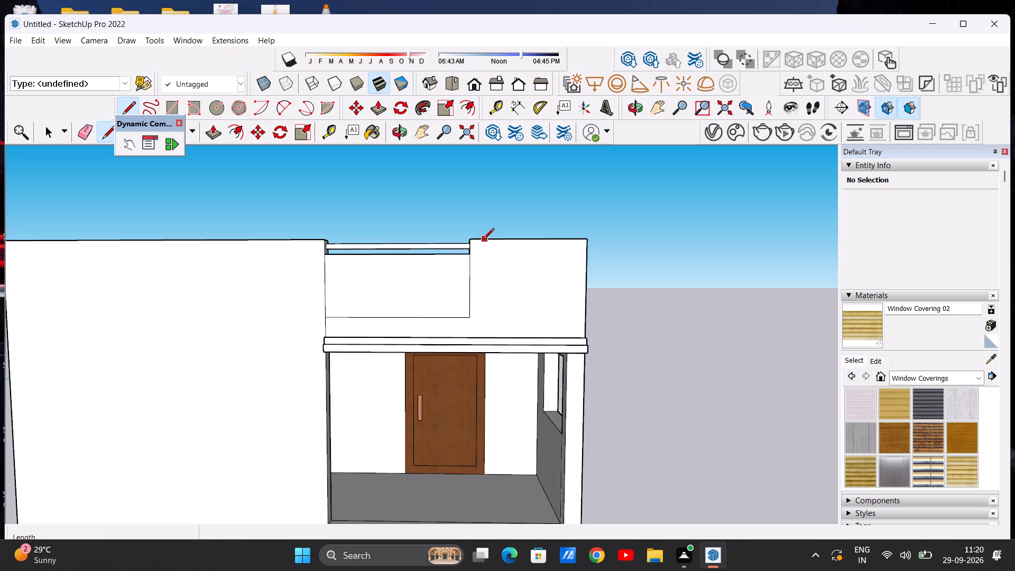
click(484, 239)
click(521, 333)
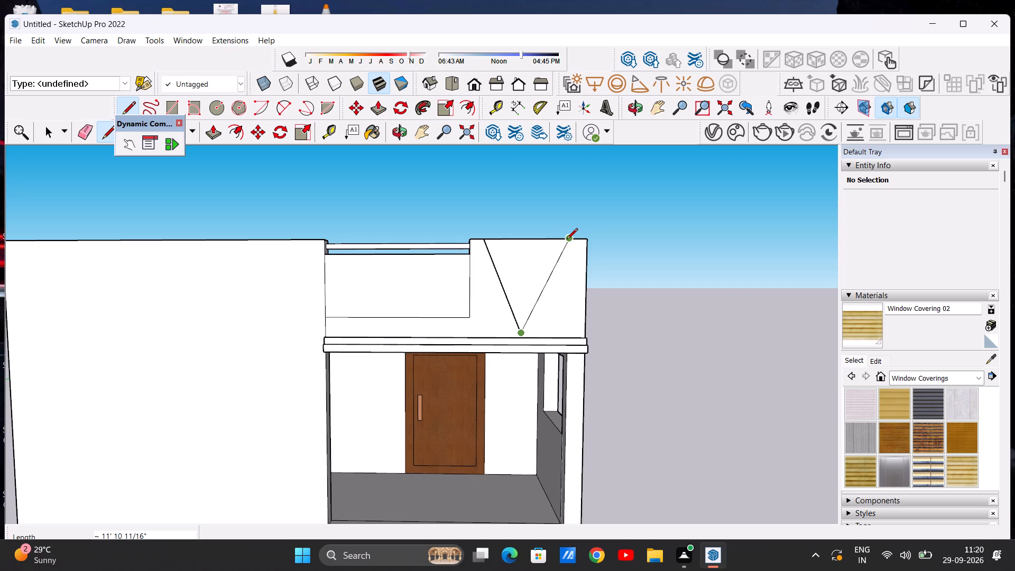
click(569, 240)
Draw a smaller V inside the first one from the same top edge, with sides about 9' 4 1/8" and 9' 9 3/8" long.
scroll(492, 243, up, 4)
click(488, 239)
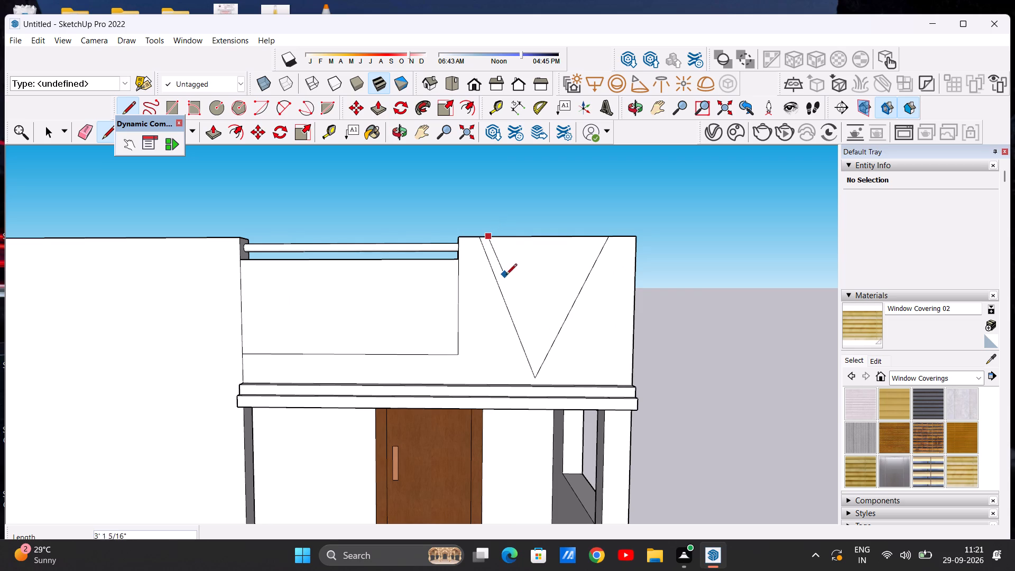
click(533, 350)
click(600, 240)
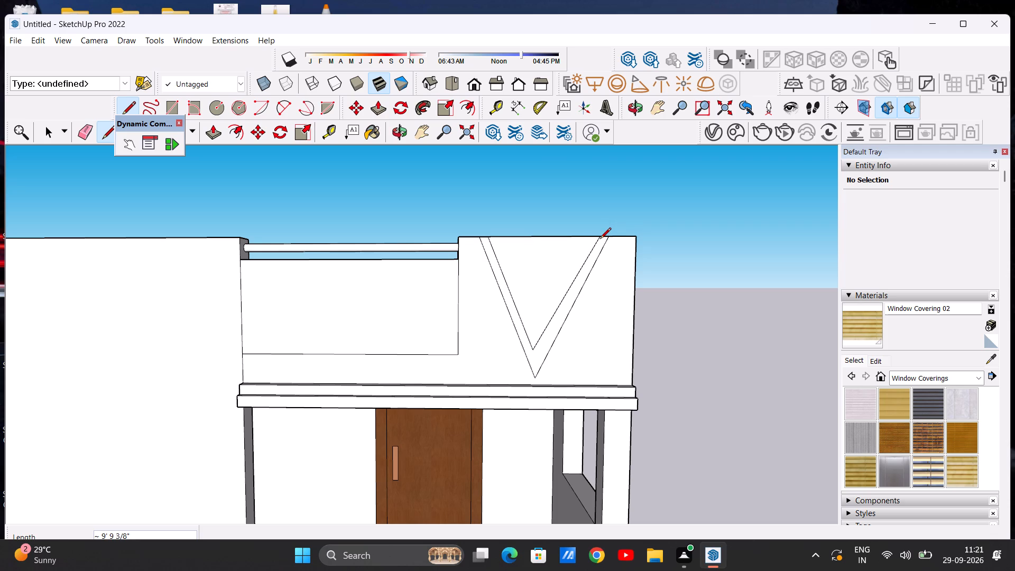
Examine the two V outlines on the upper front wall section, close up and against the whole front.
key(space)
scroll(571, 259, down, 9)
scroll(602, 260, up, 6)
scroll(532, 276, up, 3)
scroll(580, 268, down, 9)
middle_drag(501, 286, 482, 288)
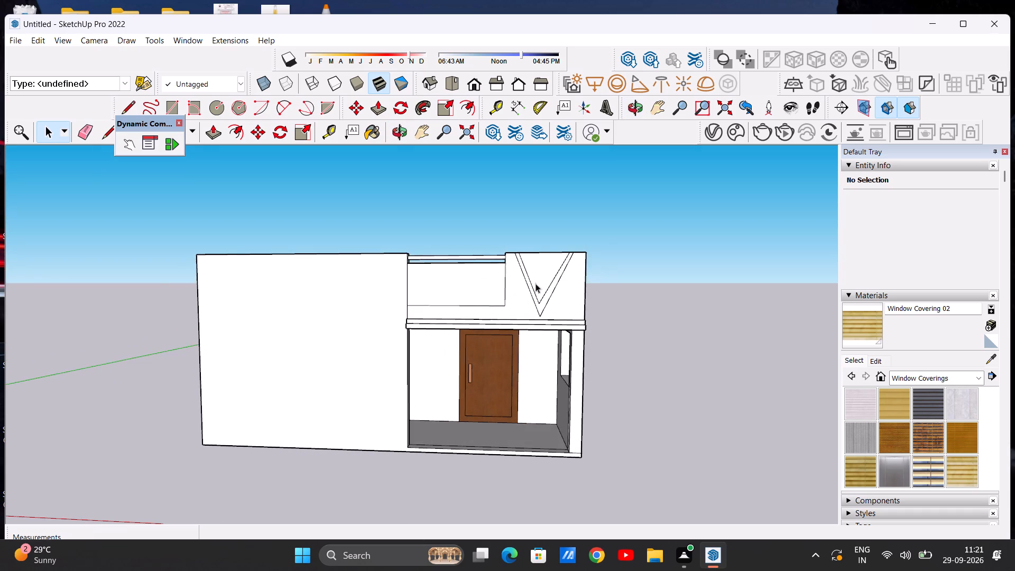
scroll(565, 275, up, 7)
scroll(533, 282, down, 7)
middle_drag(534, 287, 545, 307)
scroll(538, 307, up, 9)
scroll(529, 310, down, 6)
scroll(533, 296, up, 2)
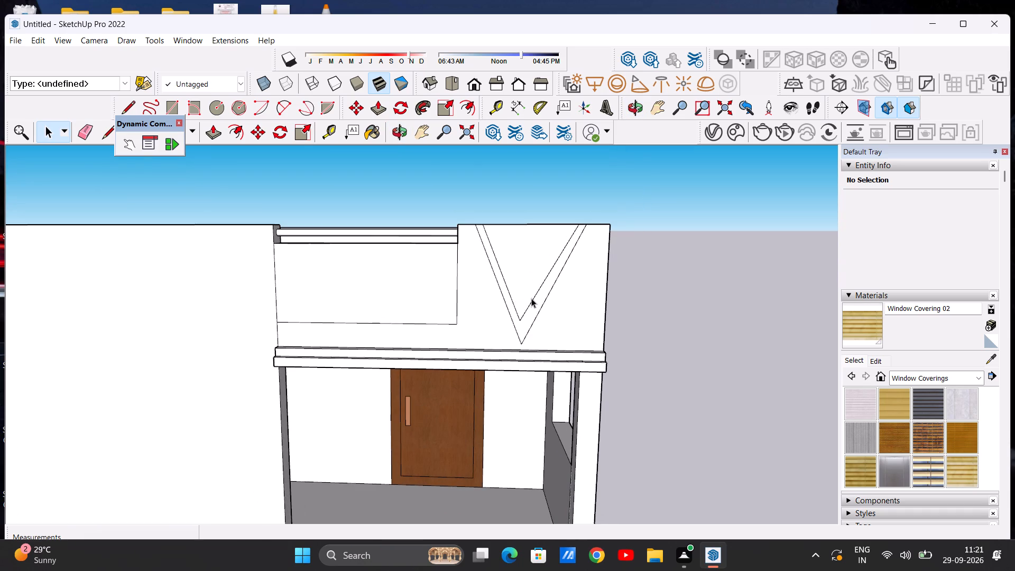
scroll(544, 295, up, 2)
scroll(510, 281, down, 2)
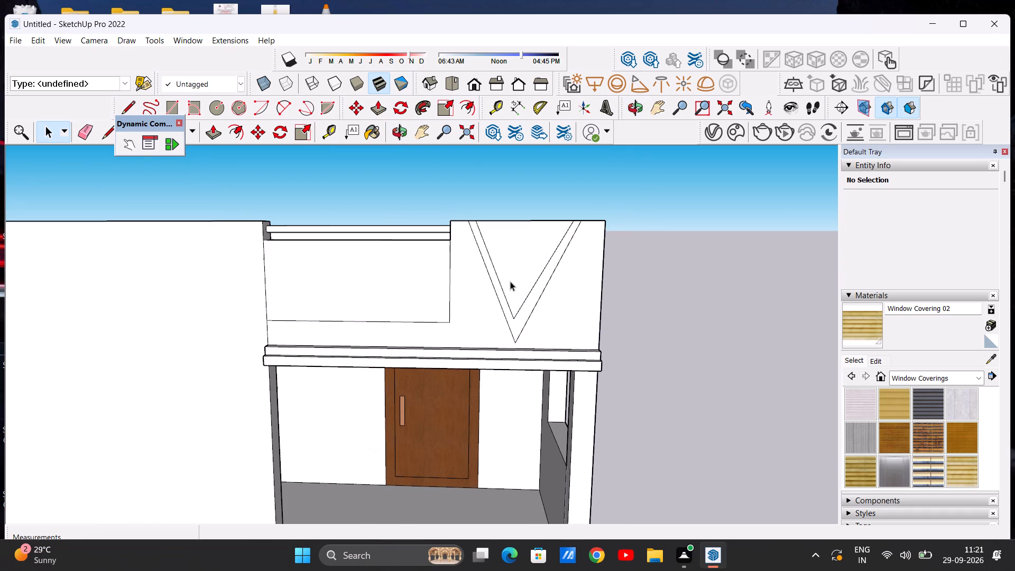
scroll(519, 282, down, 1)
scroll(523, 285, up, 1)
scroll(523, 286, down, 4)
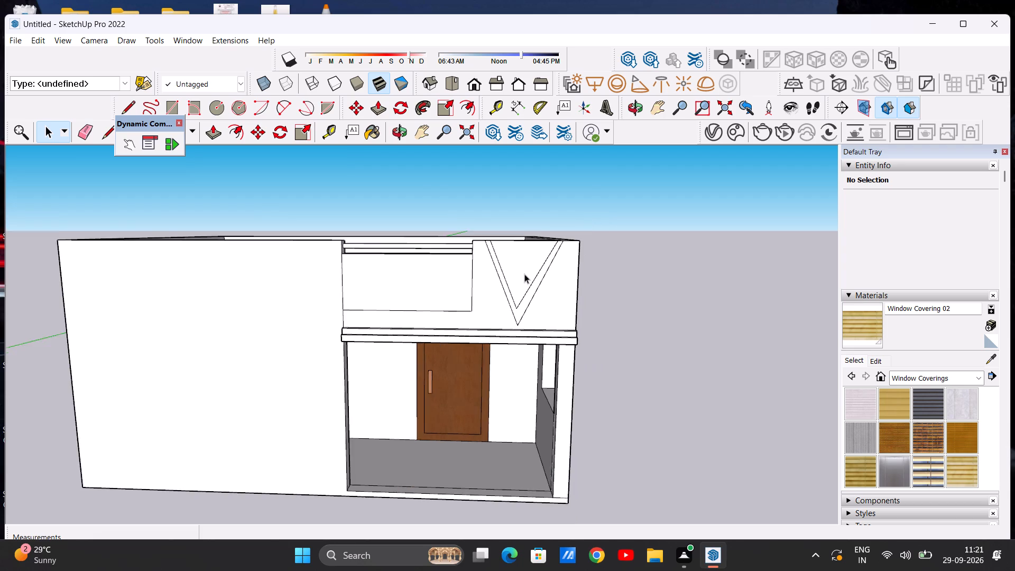
scroll(524, 274, down, 6)
middle_drag(524, 287, 528, 262)
scroll(529, 279, up, 7)
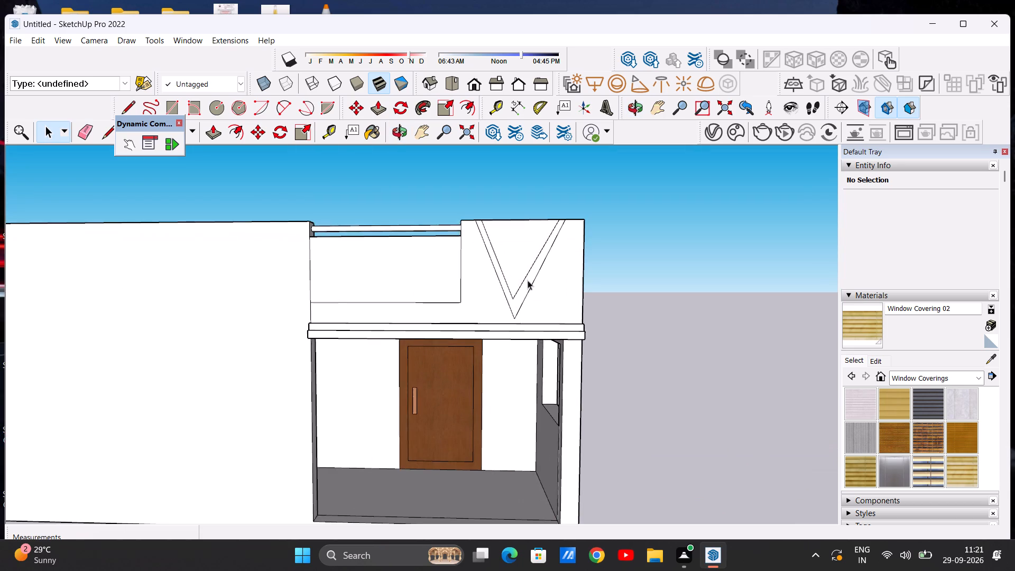
scroll(515, 301, down, 4)
scroll(511, 282, up, 7)
scroll(514, 287, down, 6)
middle_drag(549, 277, 542, 256)
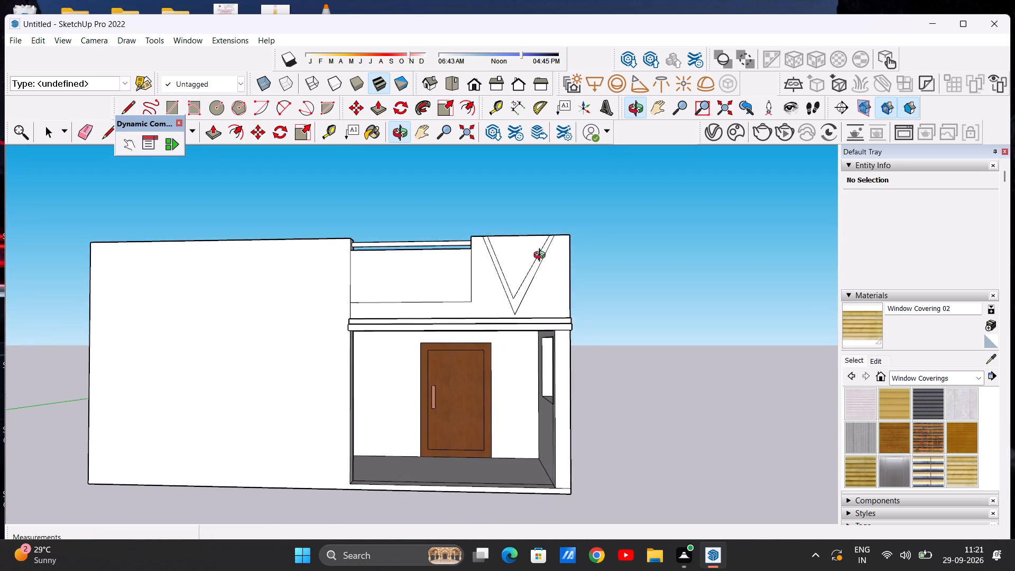
middle_drag(542, 256, 529, 274)
scroll(521, 290, up, 8)
scroll(535, 293, down, 6)
scroll(528, 277, up, 1)
middle_drag(528, 277, 536, 298)
scroll(536, 298, up, 5)
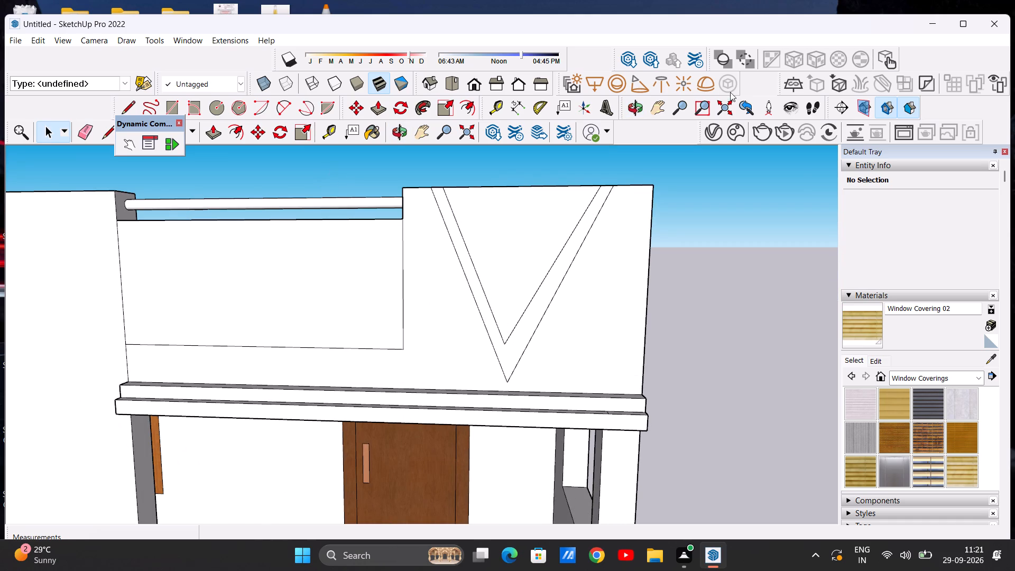
Erase the inner V's sloping side farther from the upper wall opening.
click(75, 133)
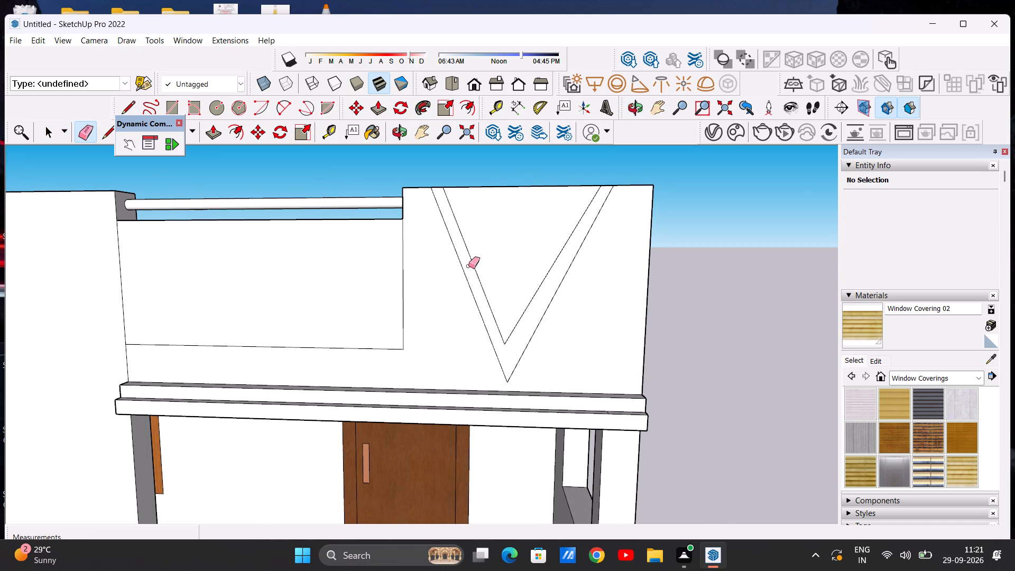
scroll(493, 266, up, 4)
drag(569, 271, 582, 275)
scroll(553, 295, down, 6)
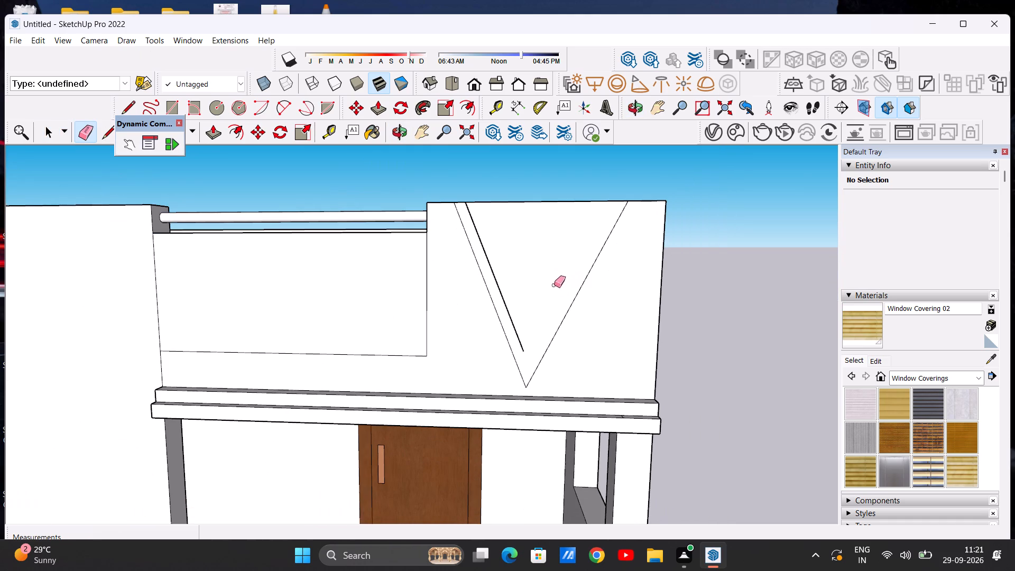
Extend the inner V's remaining side about 6 1/8" at its tip and draw a new side about 10' 2 1/4" long up to the top edge.
click(125, 102)
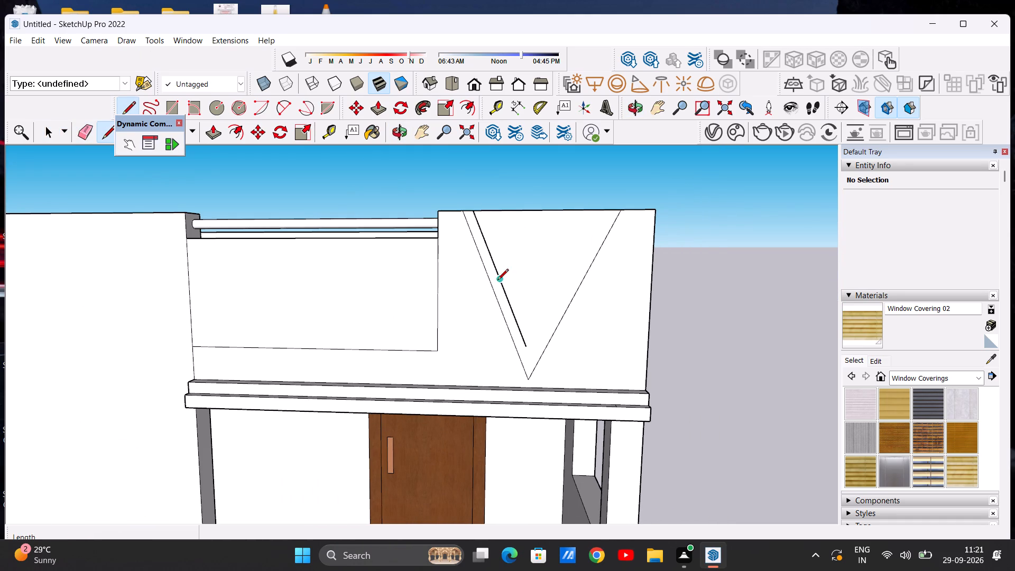
scroll(549, 316, up, 5)
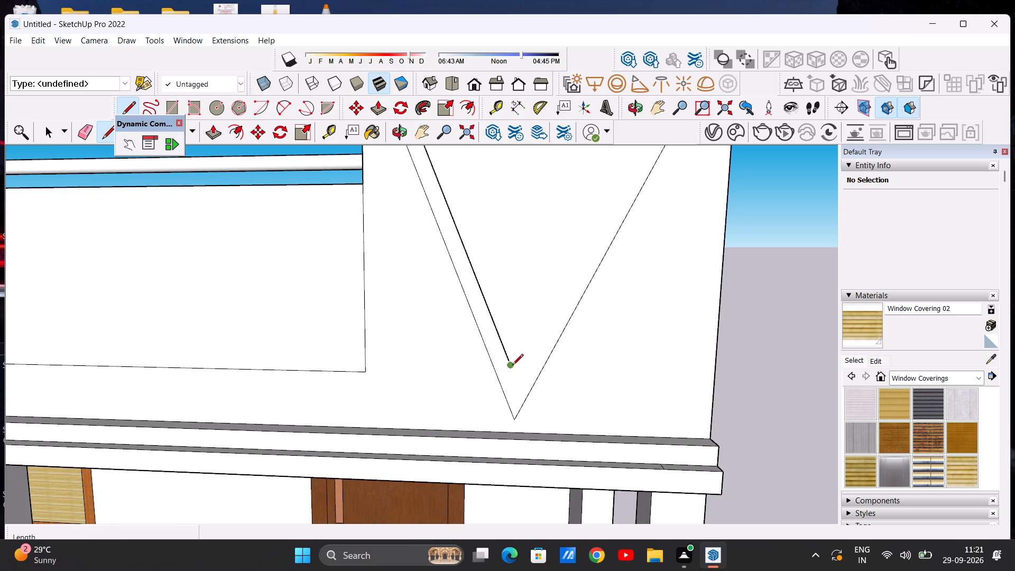
click(512, 366)
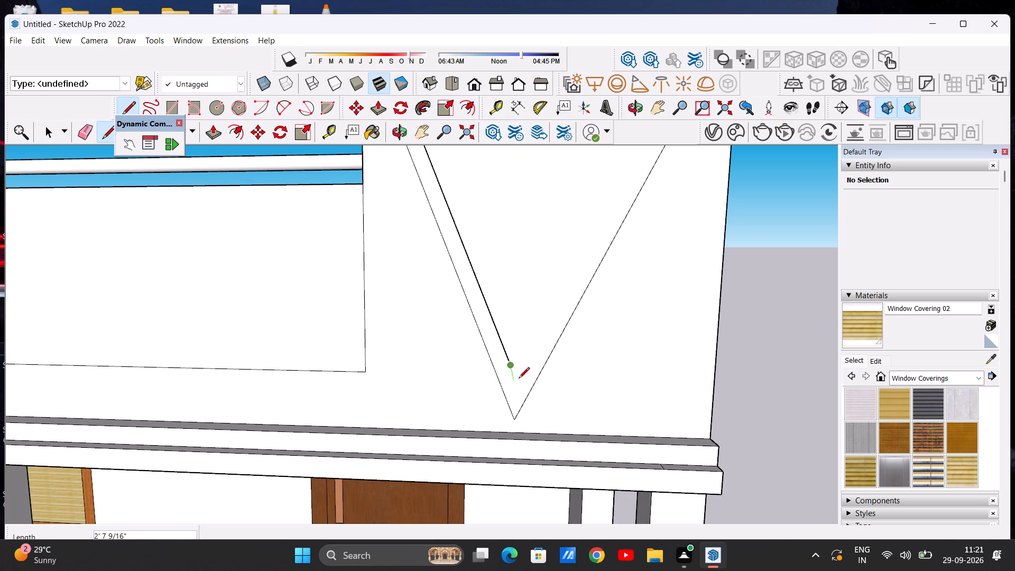
click(522, 380)
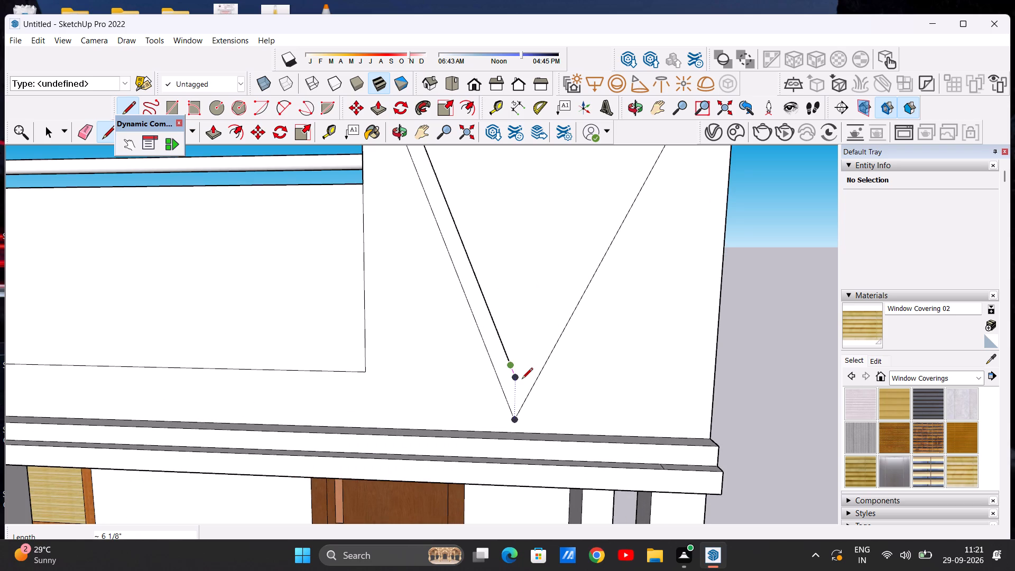
click(516, 376)
scroll(573, 287, down, 8)
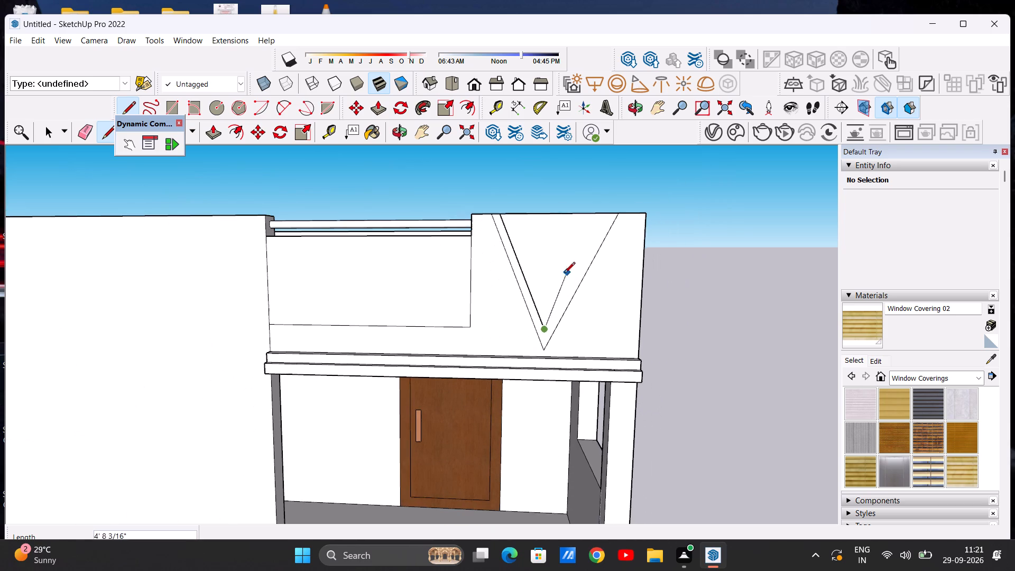
scroll(603, 215, up, 5)
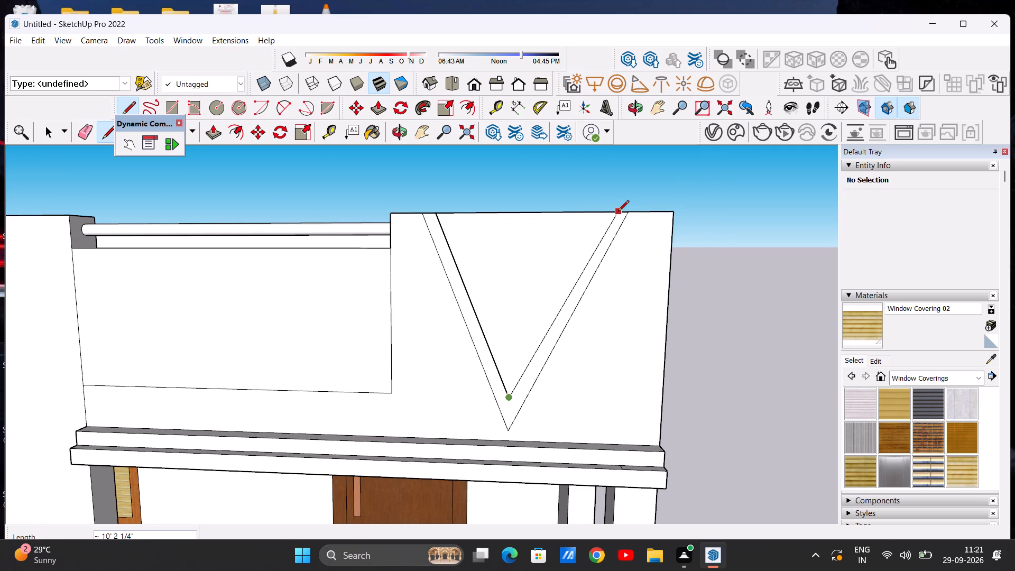
click(618, 212)
key(space)
Examine the redrawn V, the round rail and the parapet from the front, above and the side of the building.
scroll(512, 276, down, 12)
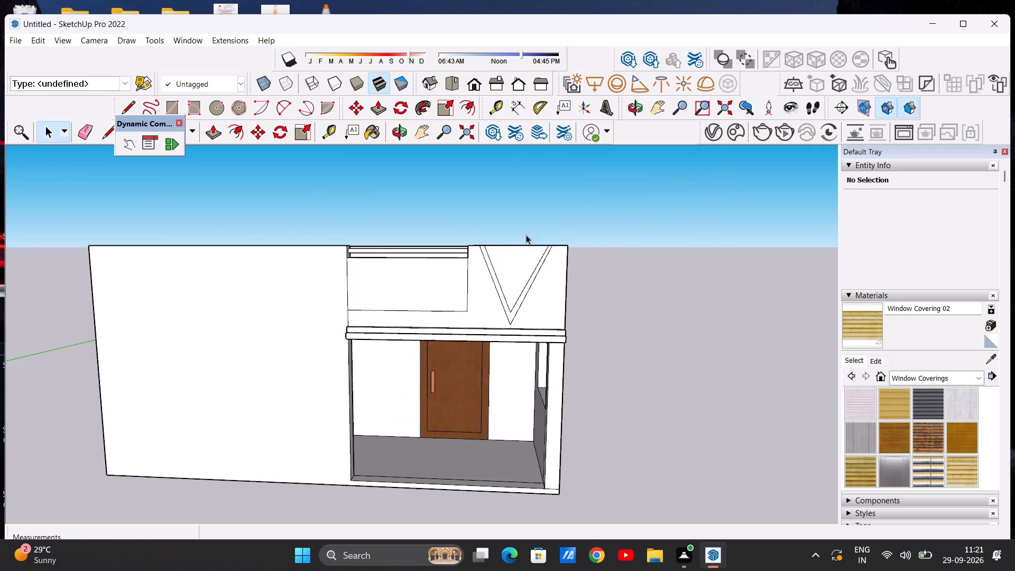
scroll(526, 235, down, 5)
middle_drag(499, 287, 497, 277)
scroll(556, 293, up, 8)
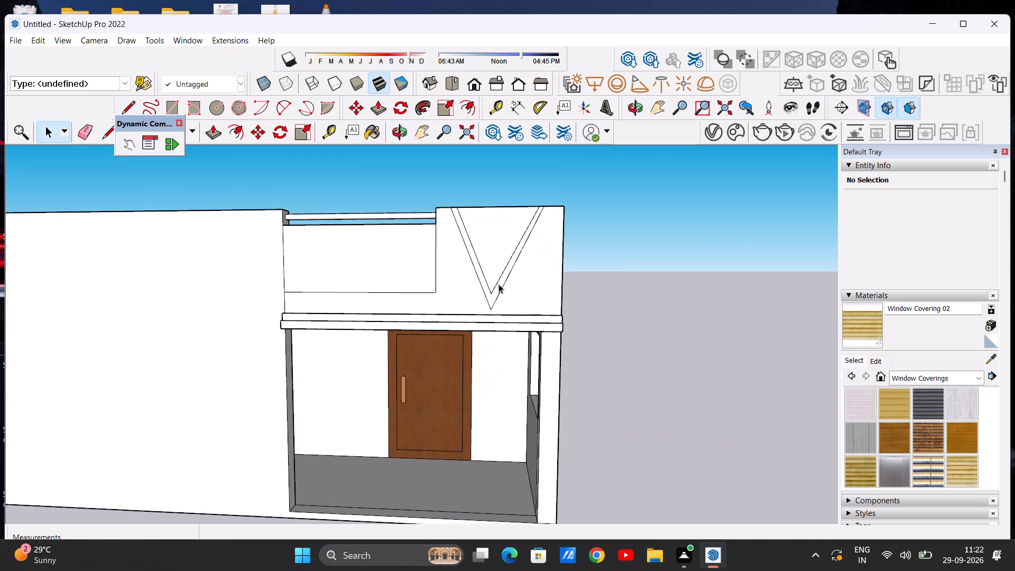
scroll(607, 292, down, 6)
scroll(530, 248, up, 8)
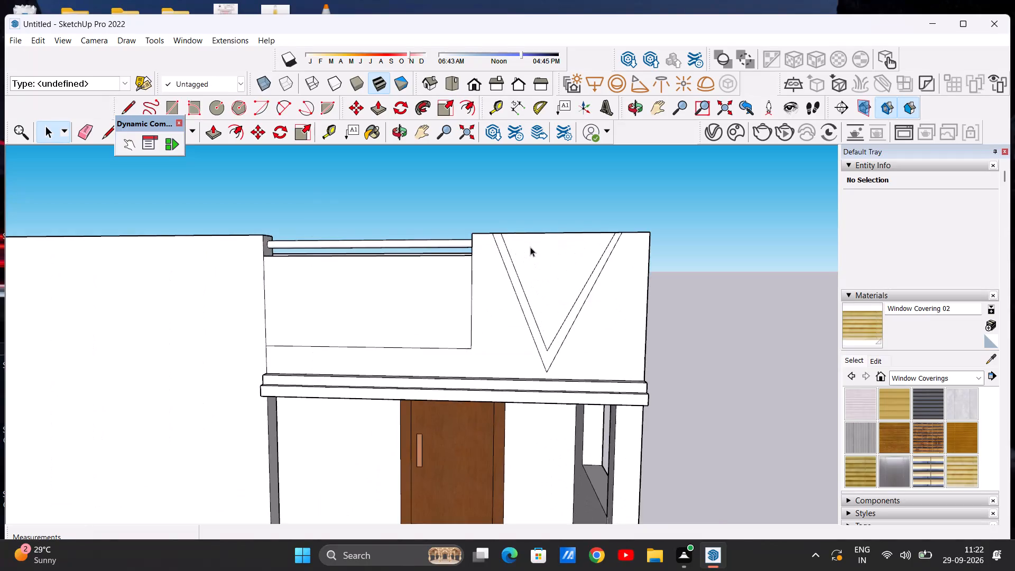
scroll(539, 253, down, 11)
scroll(505, 262, up, 5)
middle_drag(485, 270, 455, 361)
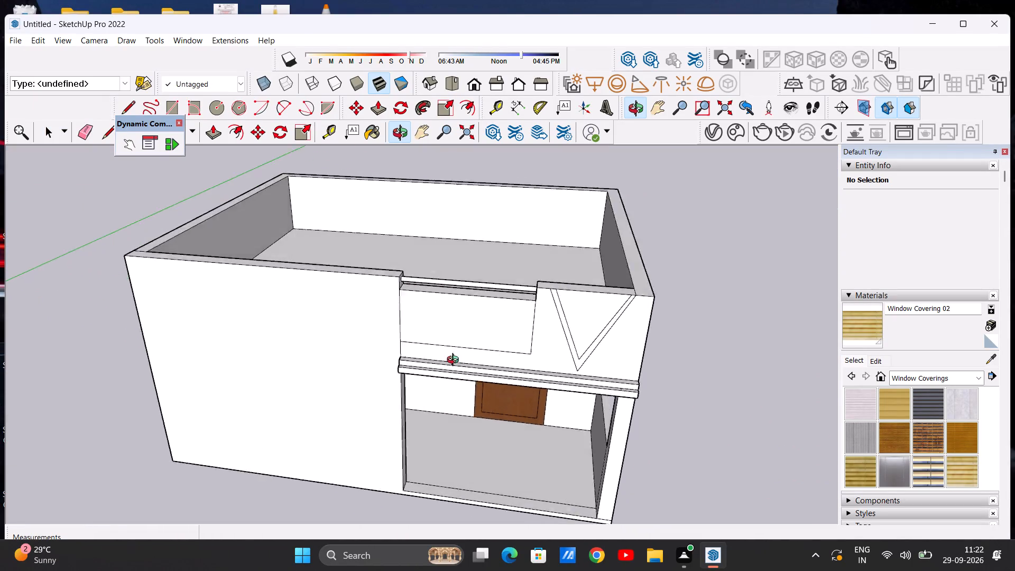
middle_drag(455, 361, 165, 302)
middle_drag(564, 216, 439, 257)
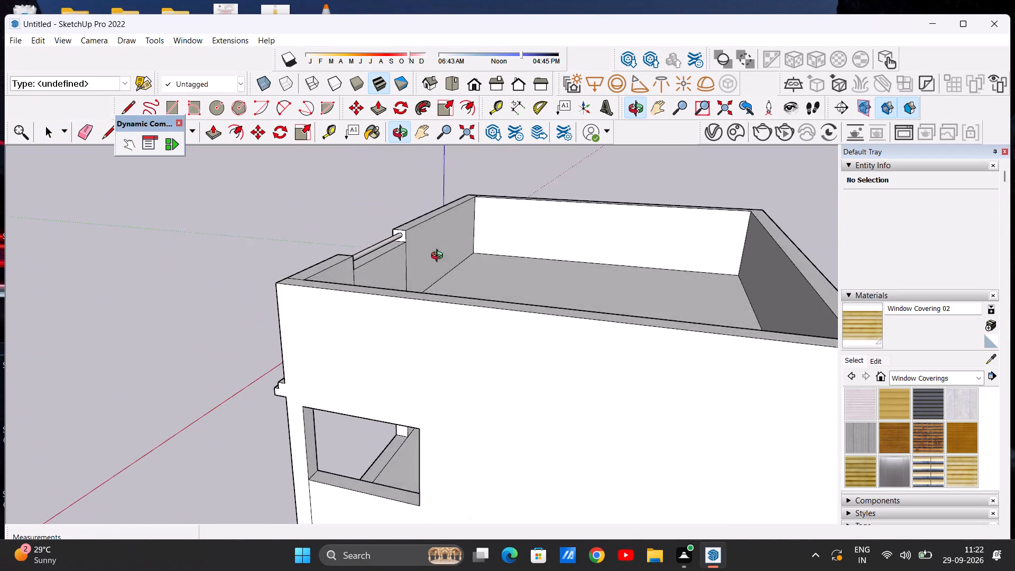
middle_drag(439, 257, 826, 257)
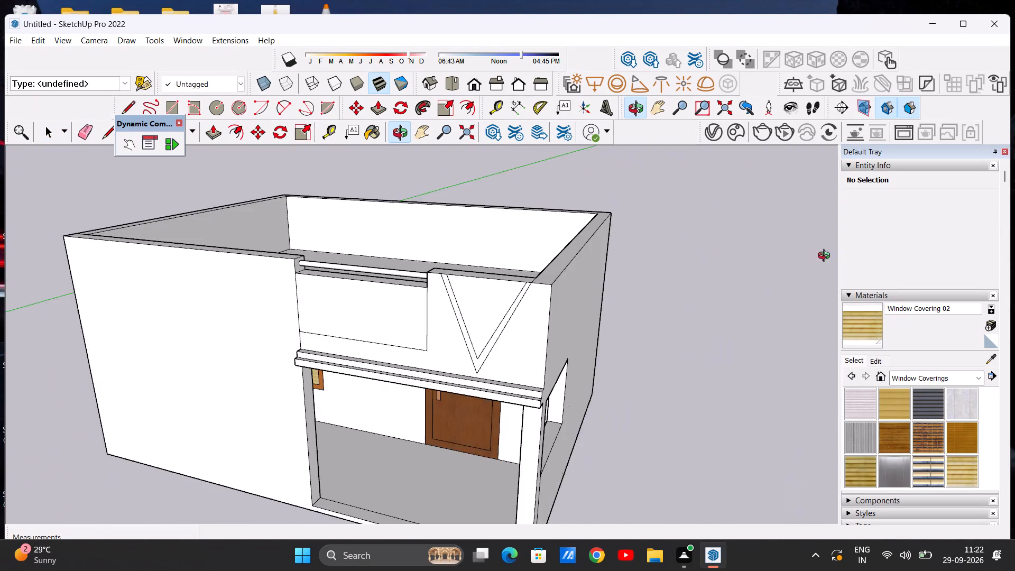
middle_drag(826, 257, 825, 257)
middle_drag(540, 314, 681, 241)
middle_drag(647, 260, 579, 280)
scroll(437, 295, up, 1)
scroll(612, 280, down, 8)
scroll(531, 264, up, 4)
middle_drag(518, 272, 516, 273)
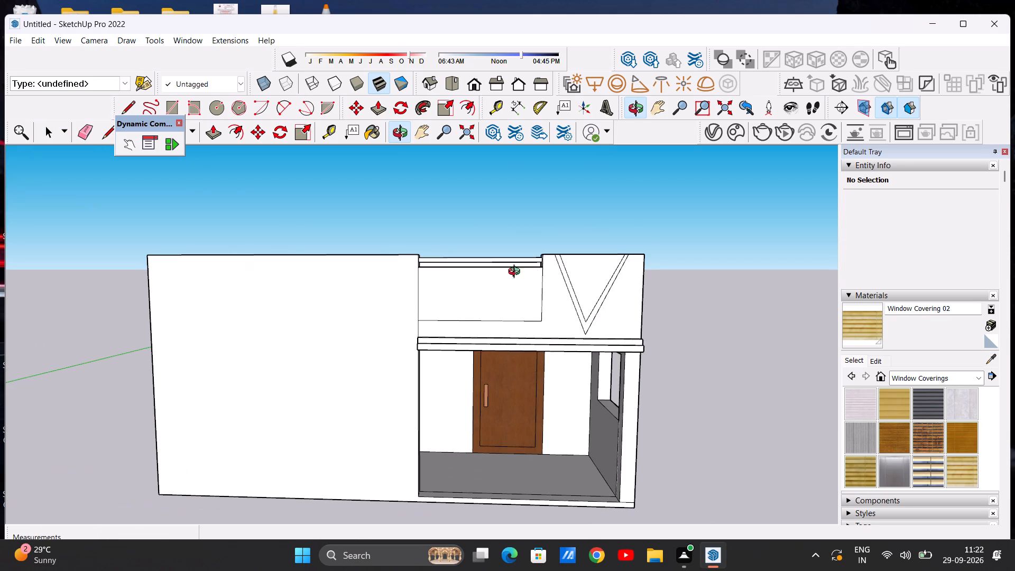
middle_drag(516, 273, 518, 259)
scroll(545, 272, up, 5)
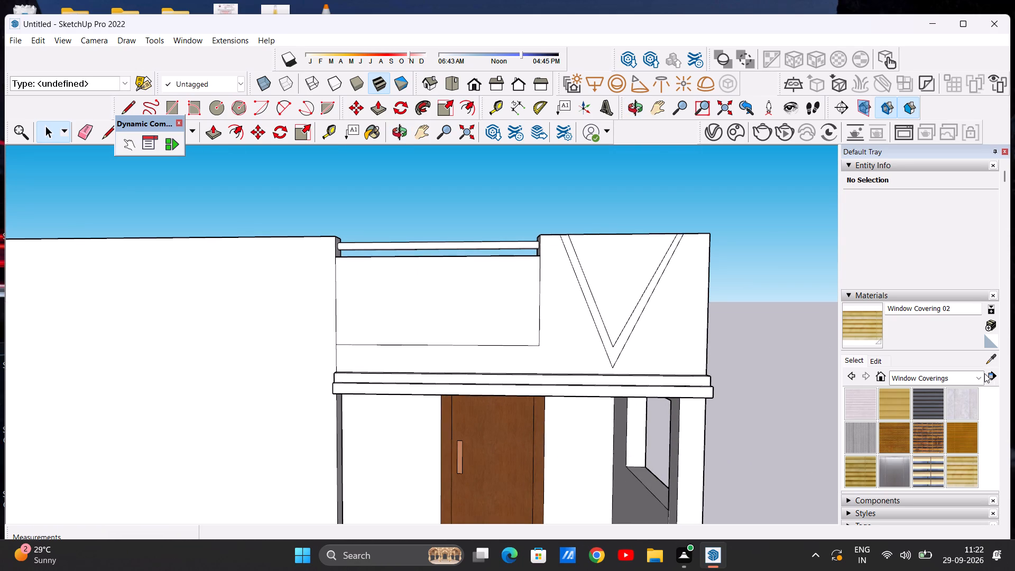
Paint the front face of the panel below the round rail with Translucent Glass Safety from the Glass and Mirrors materials.
click(975, 380)
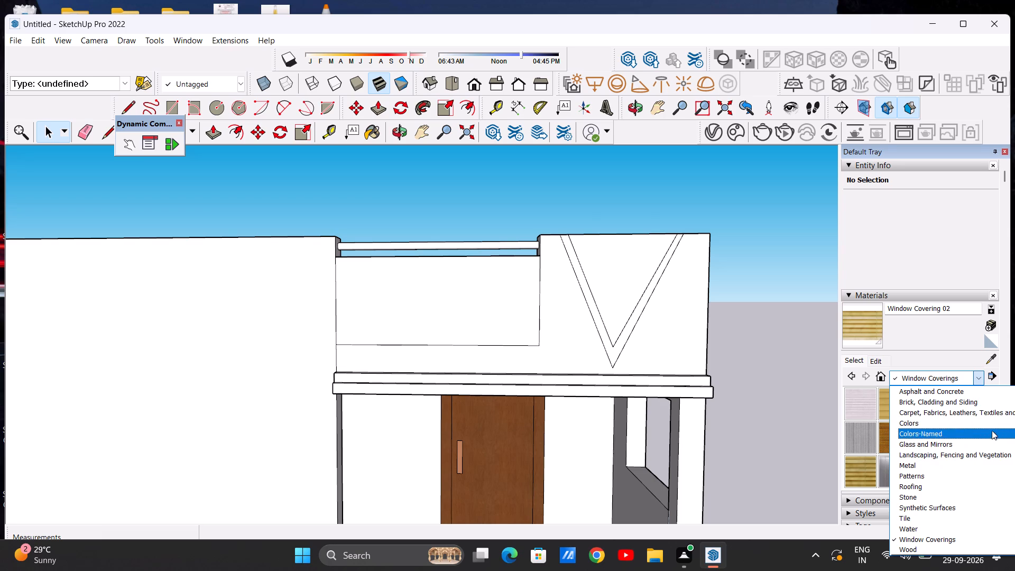
click(942, 446)
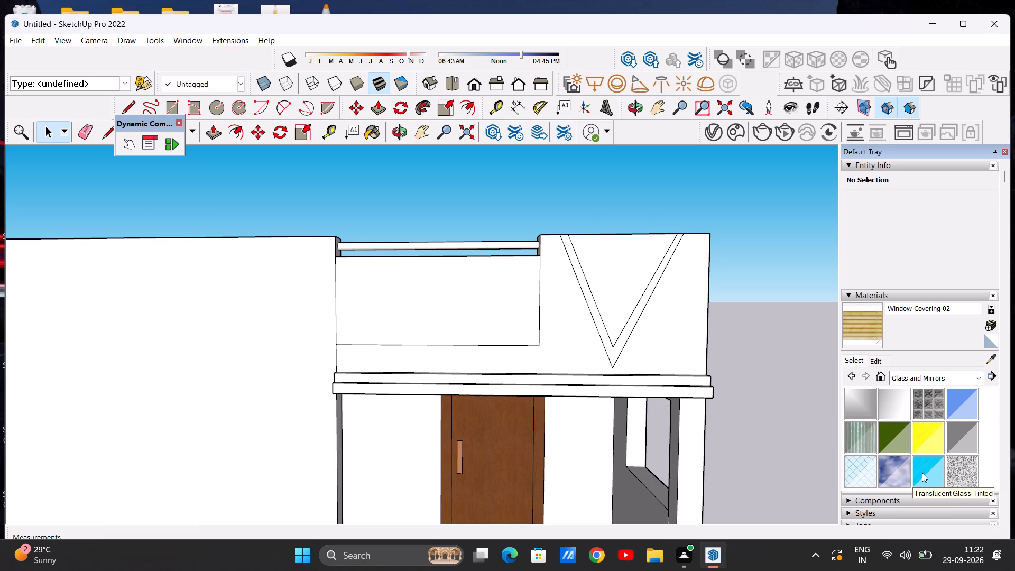
click(853, 472)
click(487, 314)
Paint the roof-side face and the top face of the panel below the round rail with Translucent Glass Safety.
scroll(475, 315, down, 4)
middle_drag(517, 279, 377, 308)
middle_drag(717, 219, 534, 253)
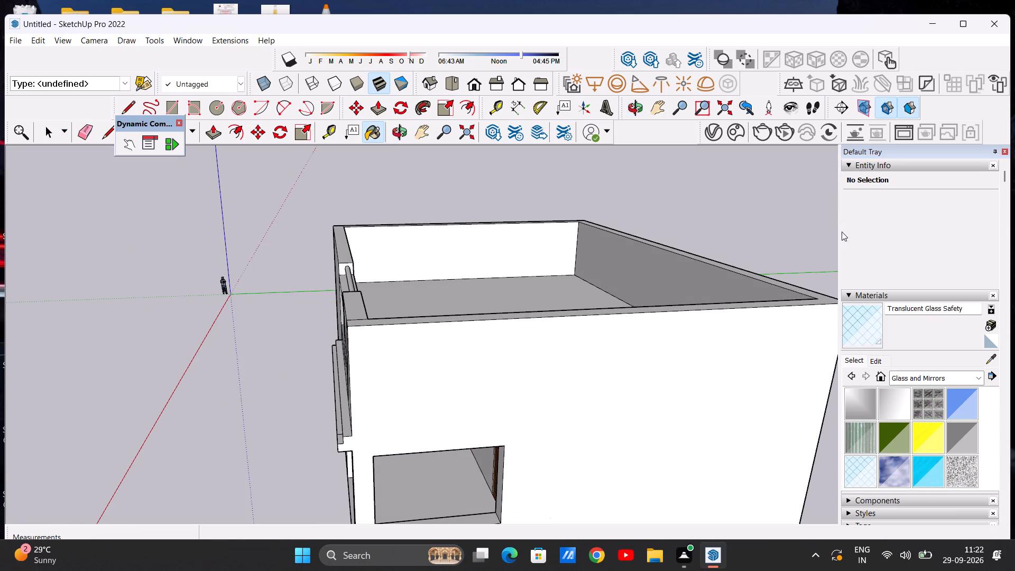
middle_drag(839, 232, 637, 247)
middle_drag(677, 246, 630, 257)
scroll(672, 272, down, 7)
middle_drag(731, 259, 603, 260)
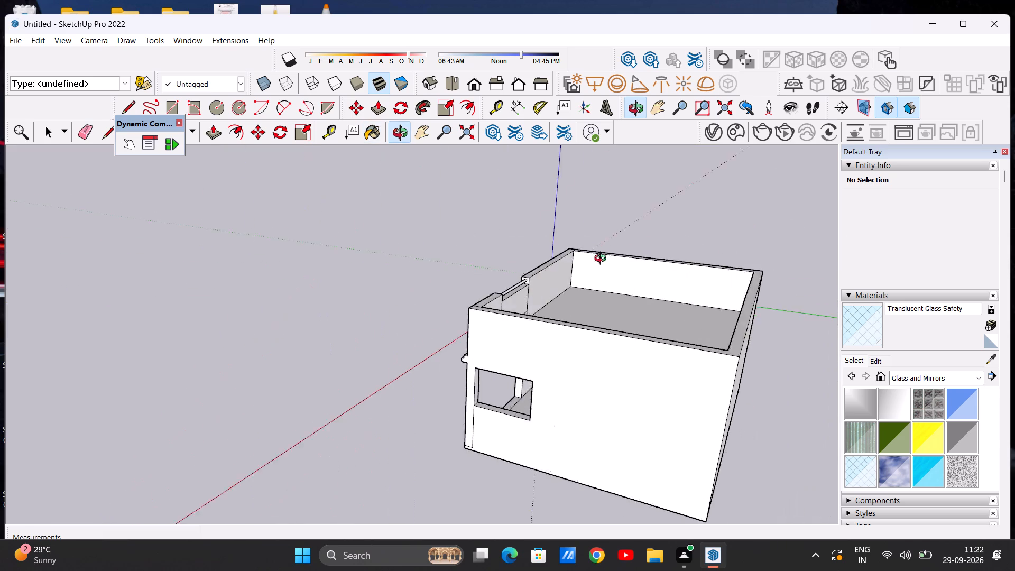
middle_drag(603, 260, 571, 261)
middle_drag(798, 277, 653, 278)
scroll(656, 328, up, 4)
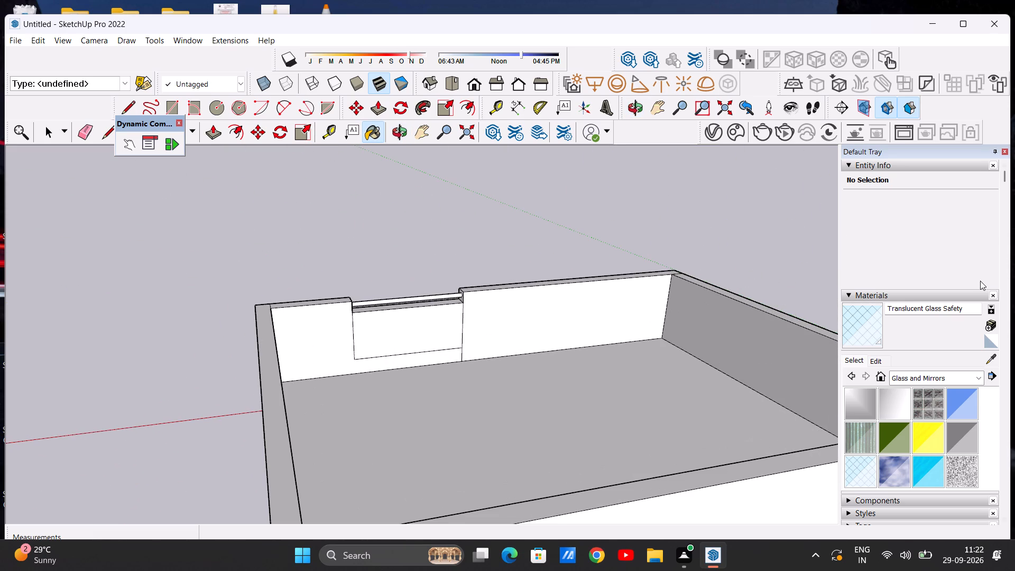
scroll(407, 319, up, 6)
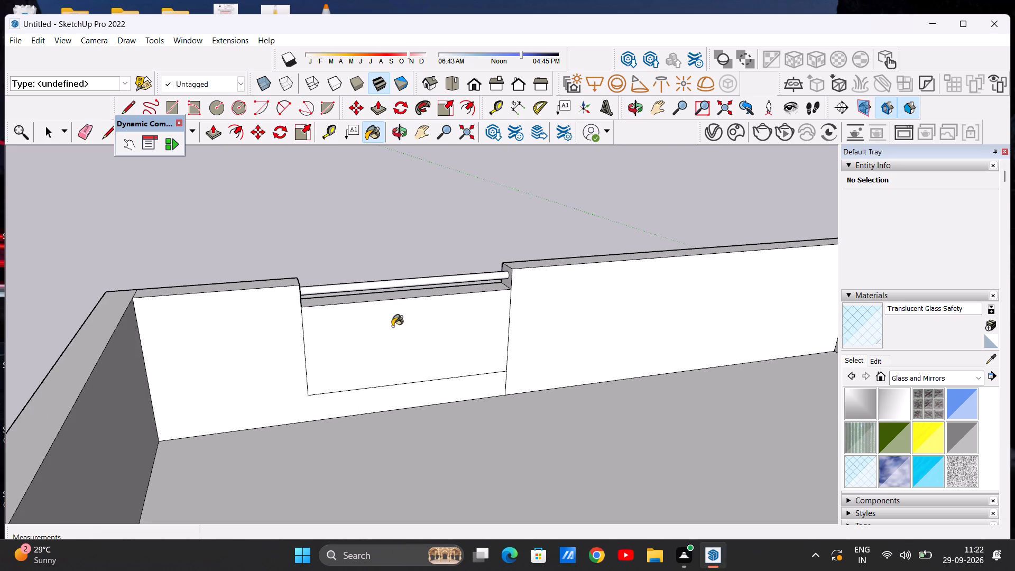
click(392, 326)
middle_drag(383, 317, 377, 360)
scroll(362, 301, up, 7)
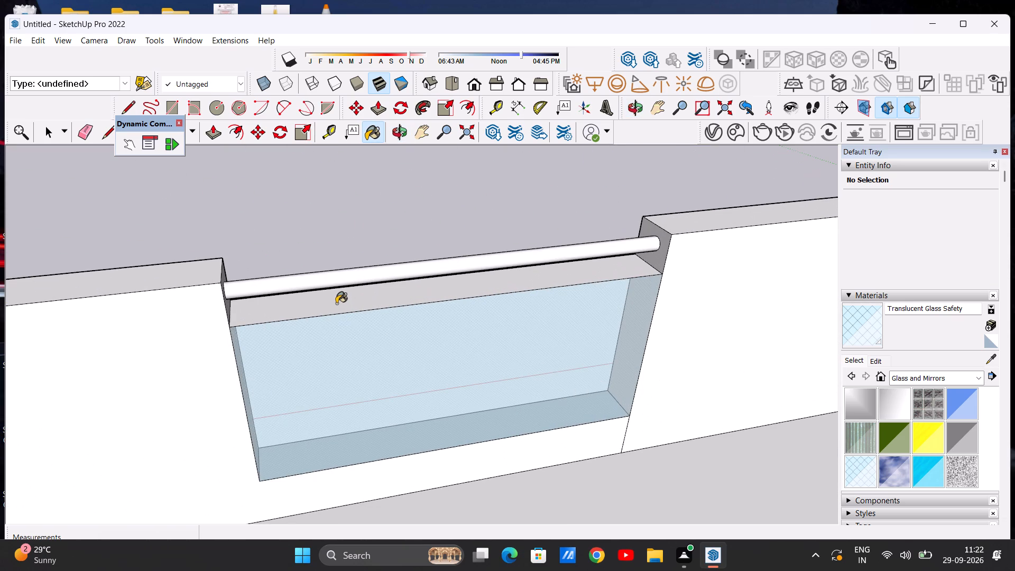
click(336, 303)
key(space)
Examine the glass balcony panel and rail from the roof side, the front and close up.
scroll(412, 270, down, 3)
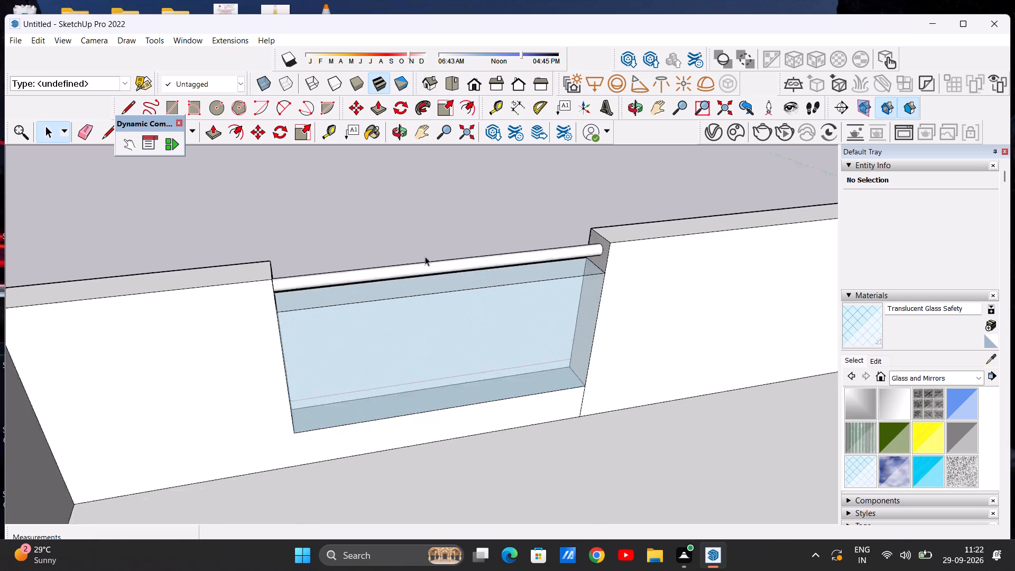
scroll(425, 256, down, 11)
middle_drag(350, 308, 585, 282)
middle_drag(104, 317, 463, 292)
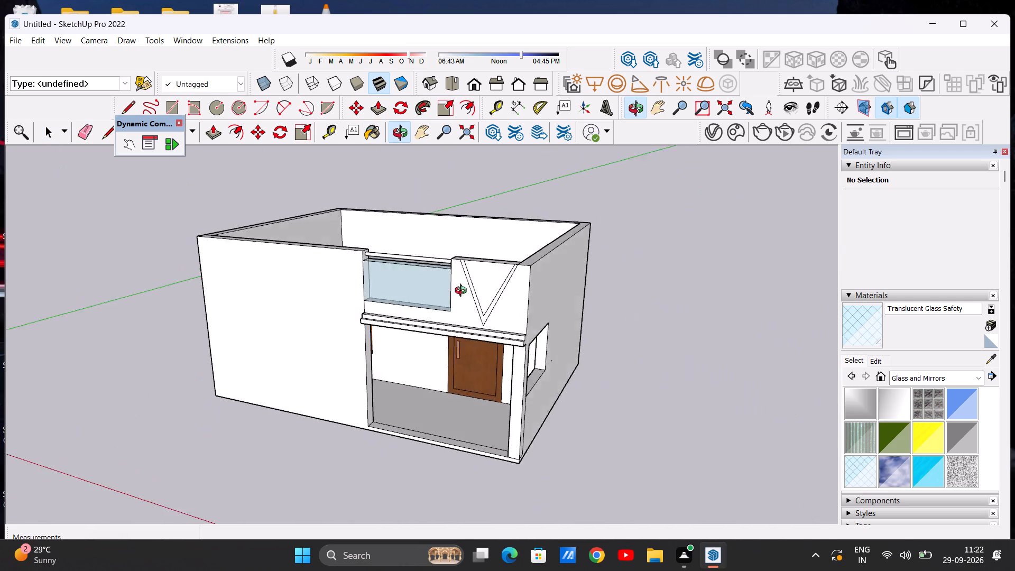
middle_drag(463, 292, 566, 253)
scroll(385, 280, up, 5)
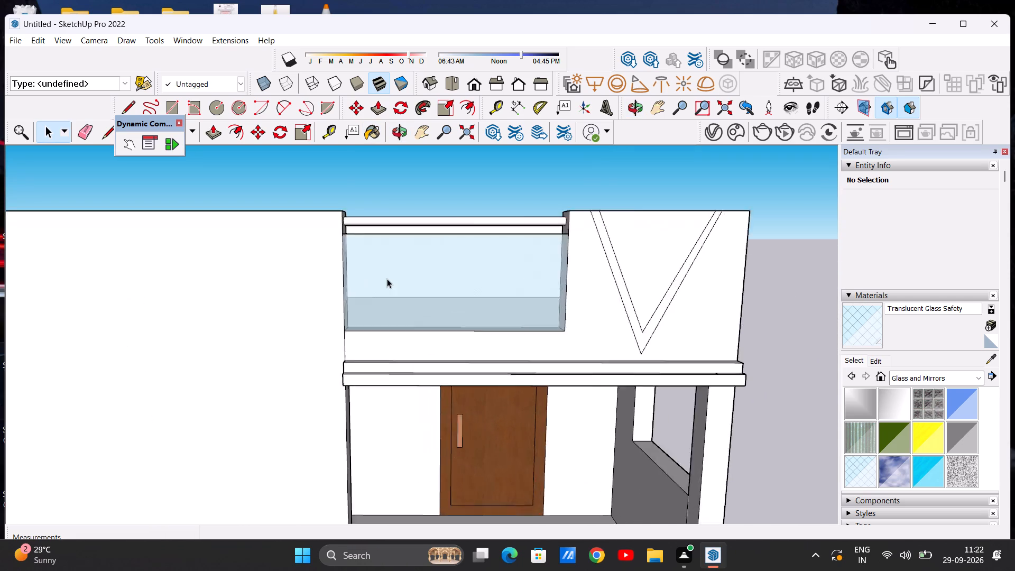
scroll(387, 279, up, 20)
scroll(387, 279, up, 16)
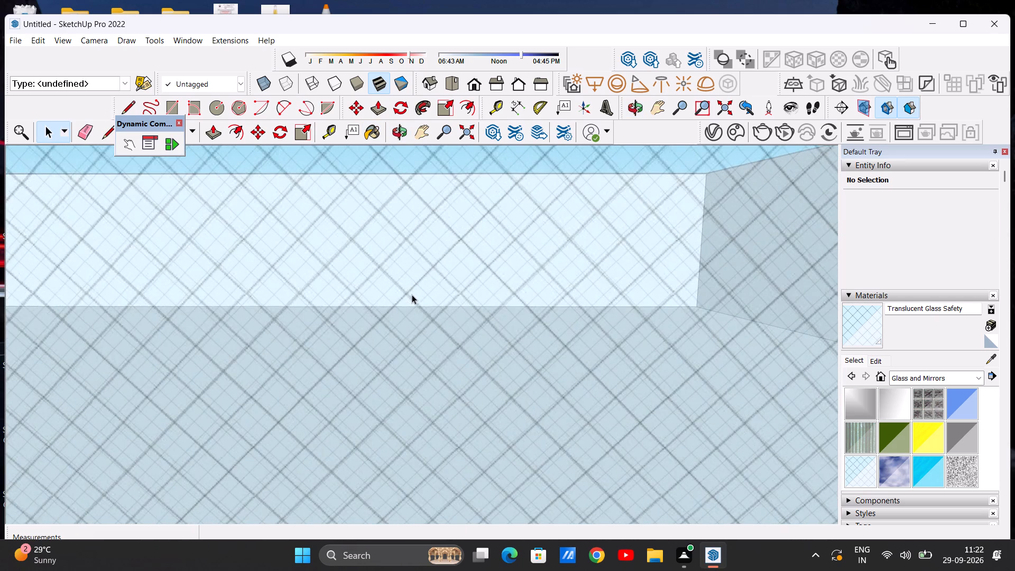
scroll(412, 294, down, 20)
scroll(412, 294, down, 14)
scroll(384, 285, up, 1)
scroll(384, 285, down, 3)
middle_drag(430, 266, 97, 366)
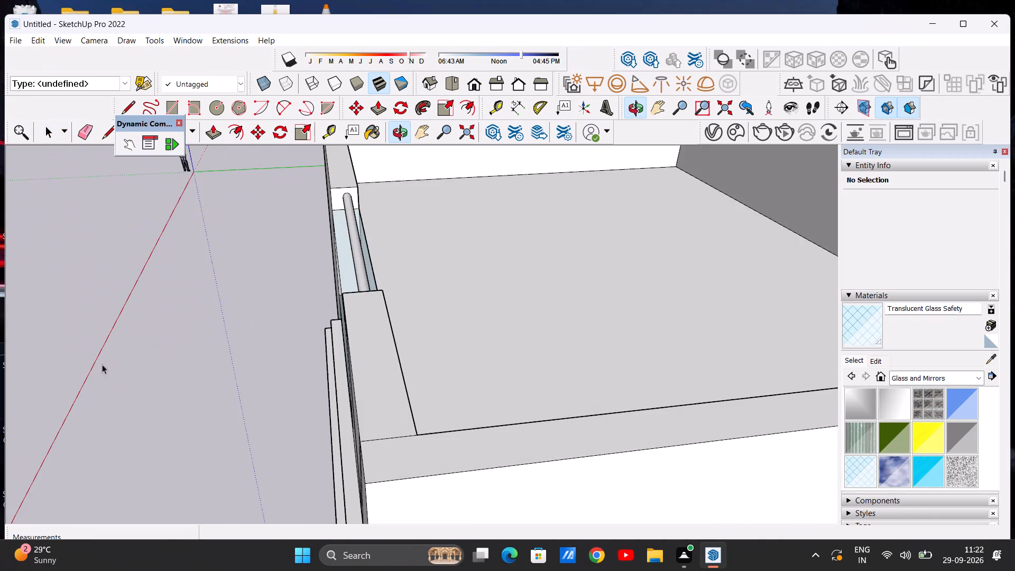
Examine the glass balcony panel from the front and its safety-glass pattern up close.
middle_drag(433, 277, 688, 226)
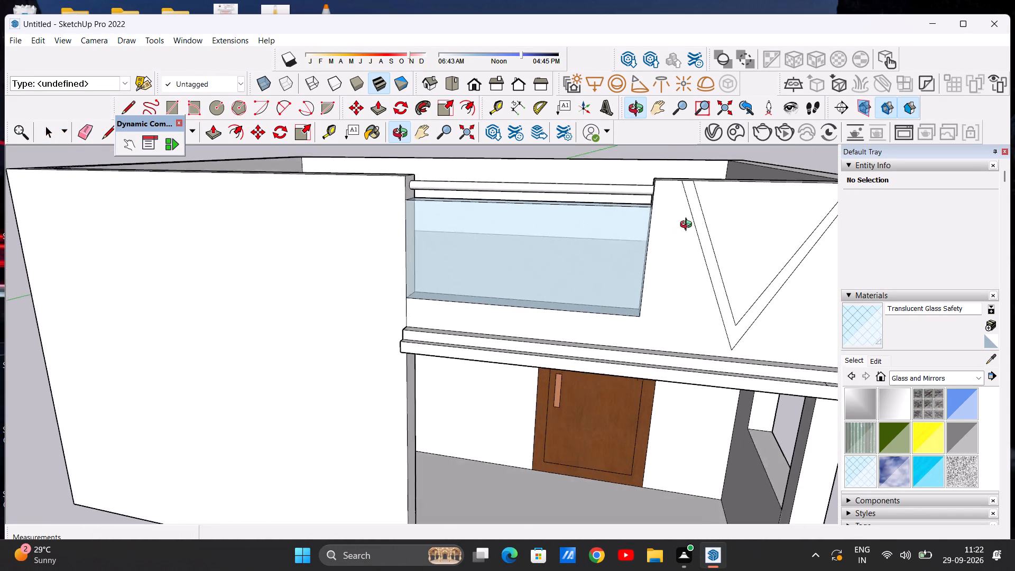
middle_drag(688, 226, 657, 227)
middle_drag(547, 255, 654, 236)
scroll(396, 308, down, 14)
scroll(371, 313, up, 16)
scroll(447, 302, up, 9)
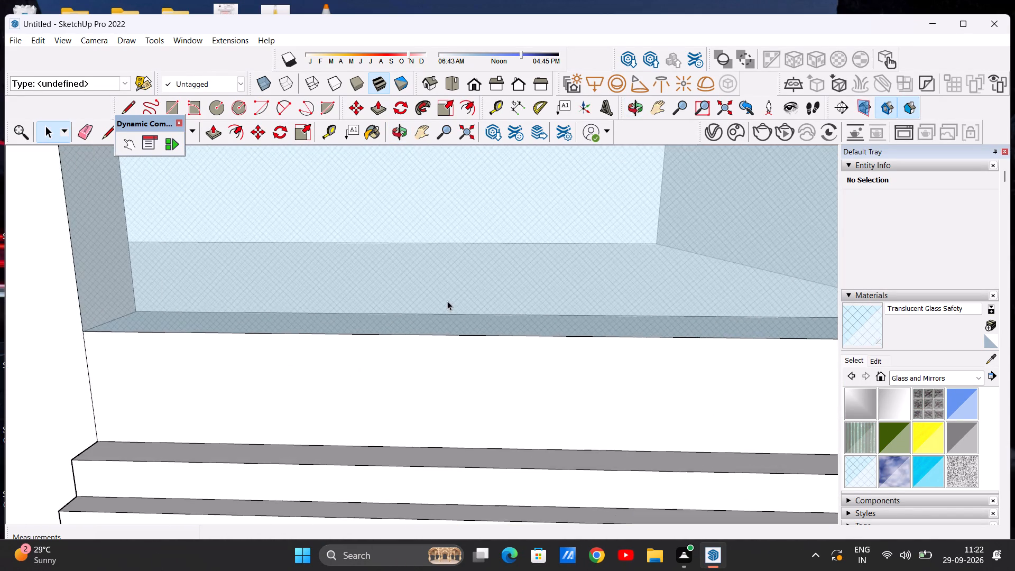
scroll(447, 301, up, 9)
scroll(362, 302, up, 9)
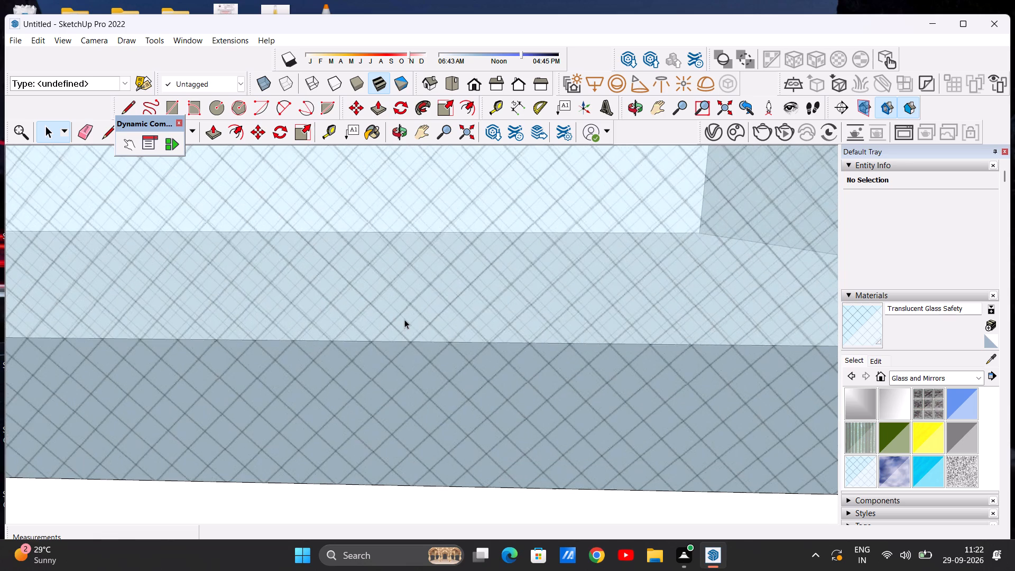
scroll(404, 322, down, 20)
scroll(404, 322, down, 20)
scroll(404, 322, down, 7)
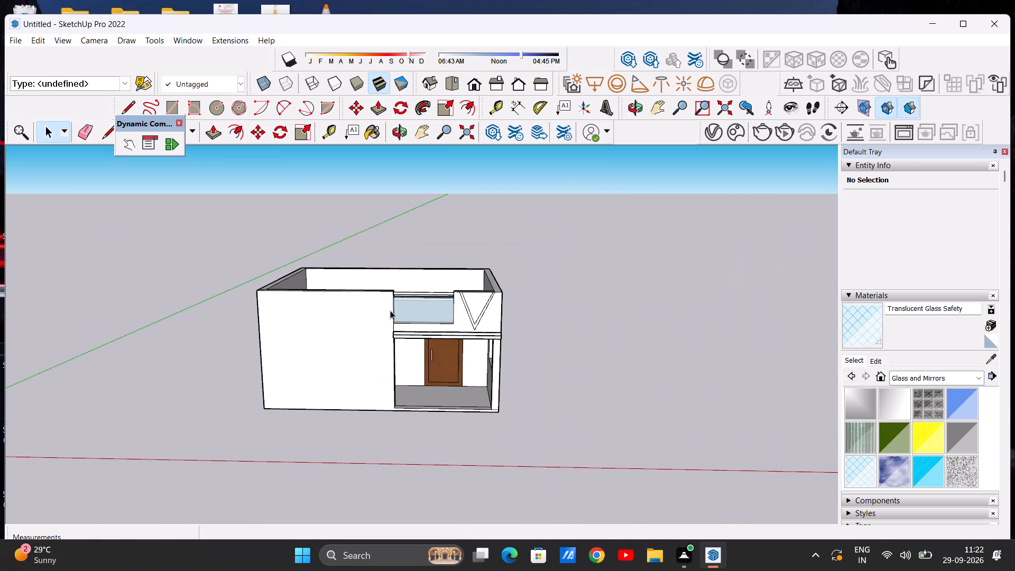
Examine the whole building front, including the blank wall, glass panel, rail, stepped band and V decoration, from several angles.
scroll(395, 302, up, 4)
middle_drag(398, 344, 401, 300)
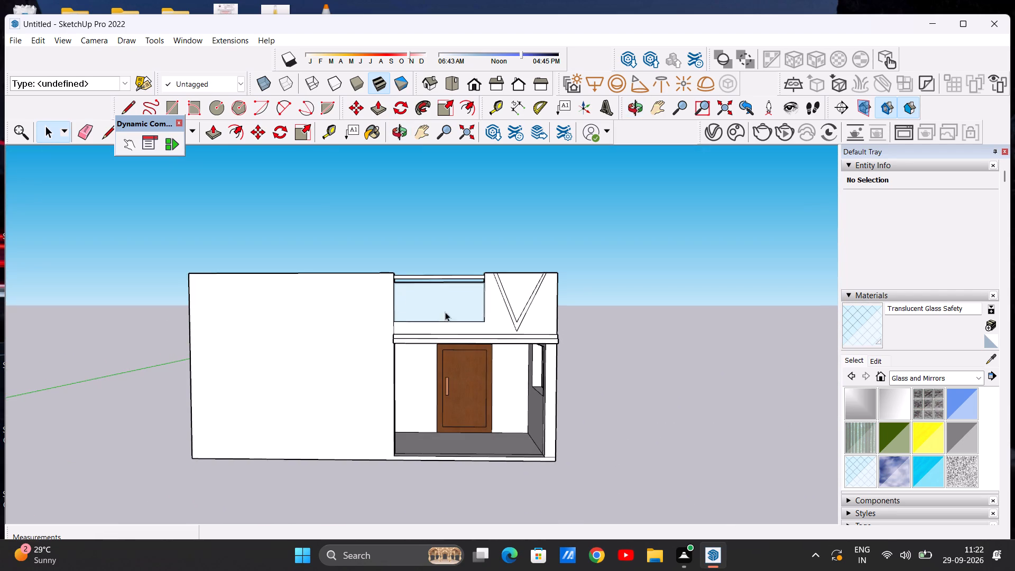
scroll(478, 326, up, 8)
scroll(385, 354, down, 4)
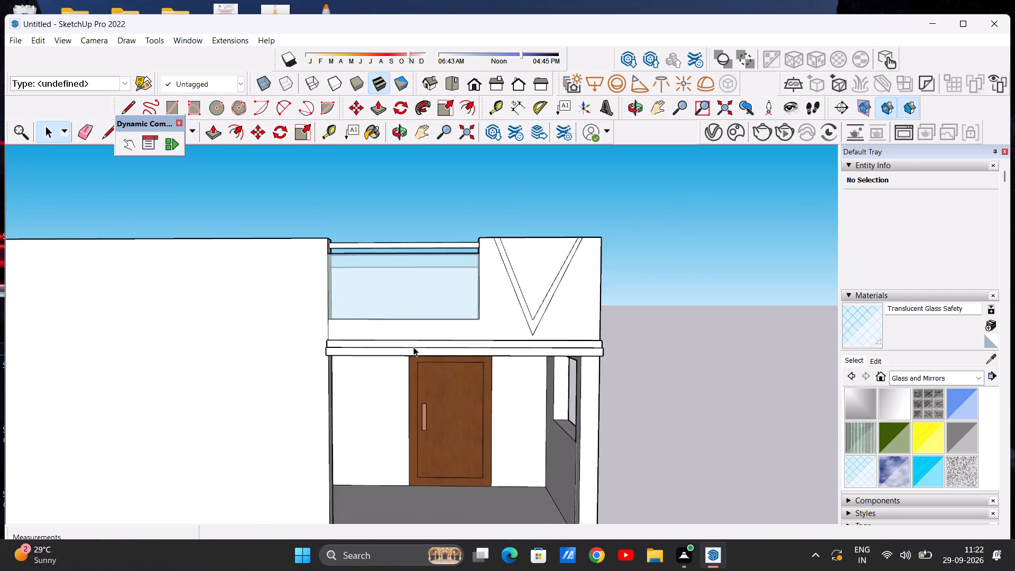
scroll(413, 347, down, 8)
scroll(342, 335, up, 3)
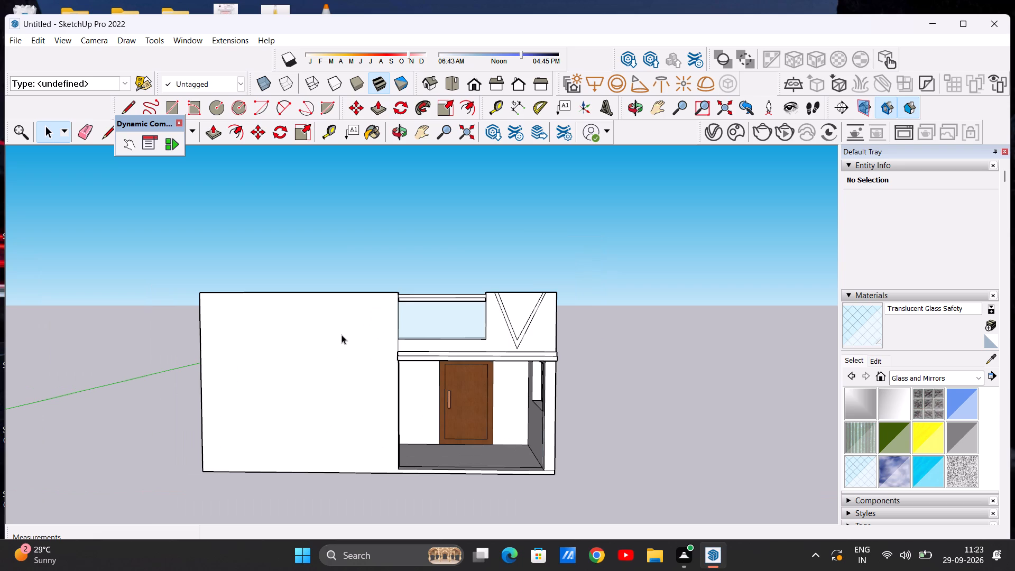
scroll(342, 334, down, 3)
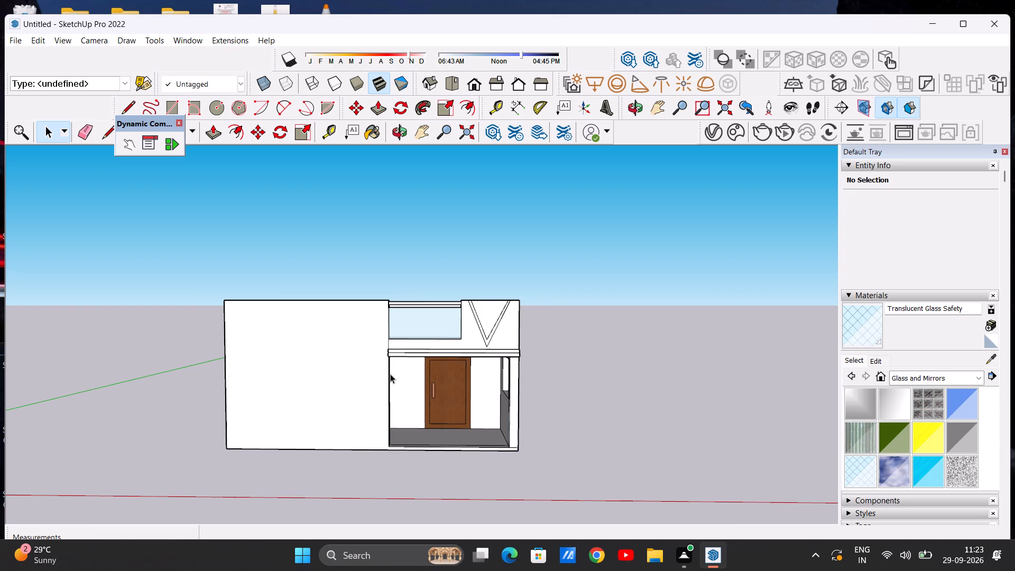
scroll(383, 346, up, 8)
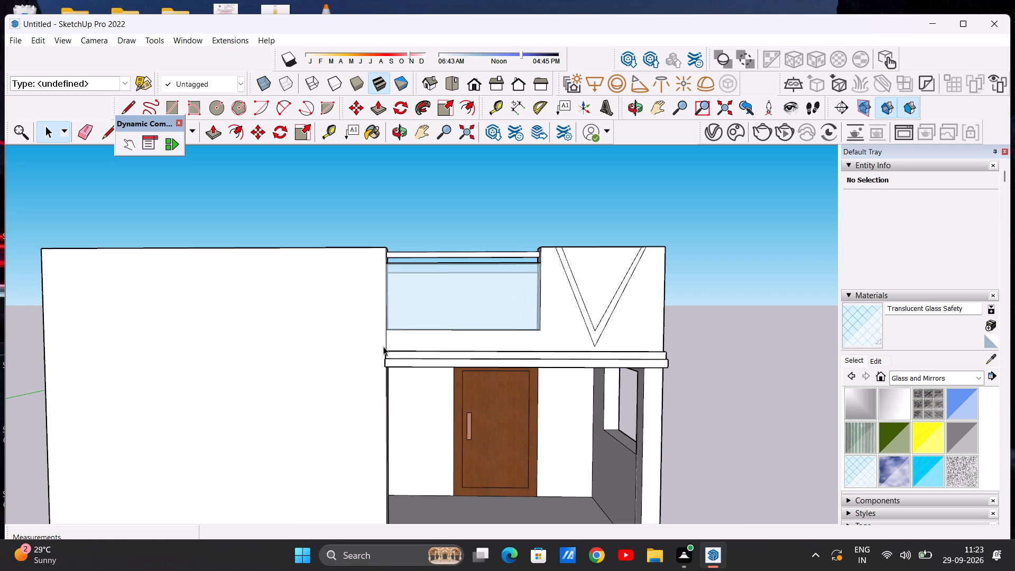
scroll(333, 366, up, 1)
middle_drag(333, 366, 439, 379)
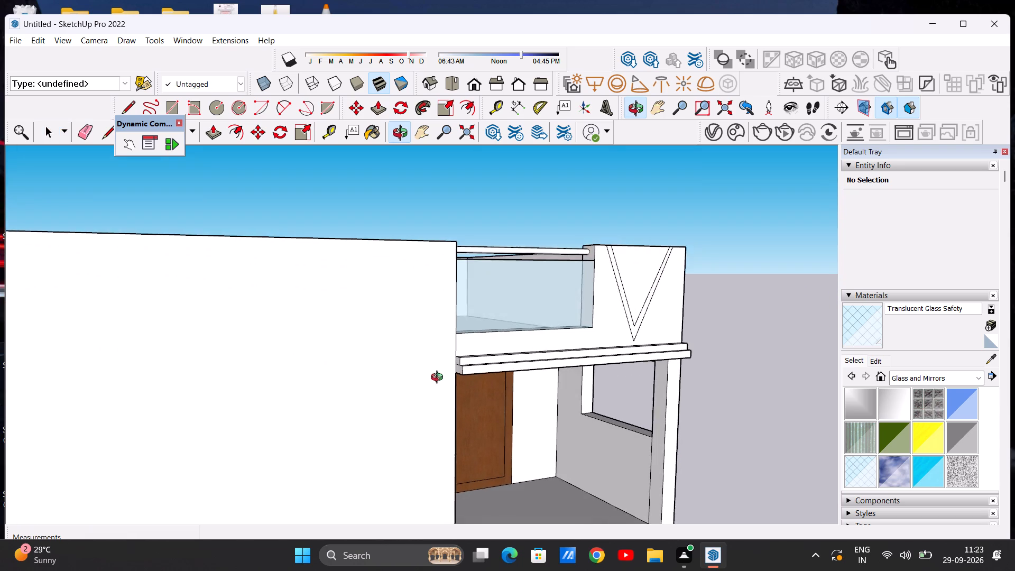
middle_drag(439, 379, 325, 341)
scroll(377, 336, down, 8)
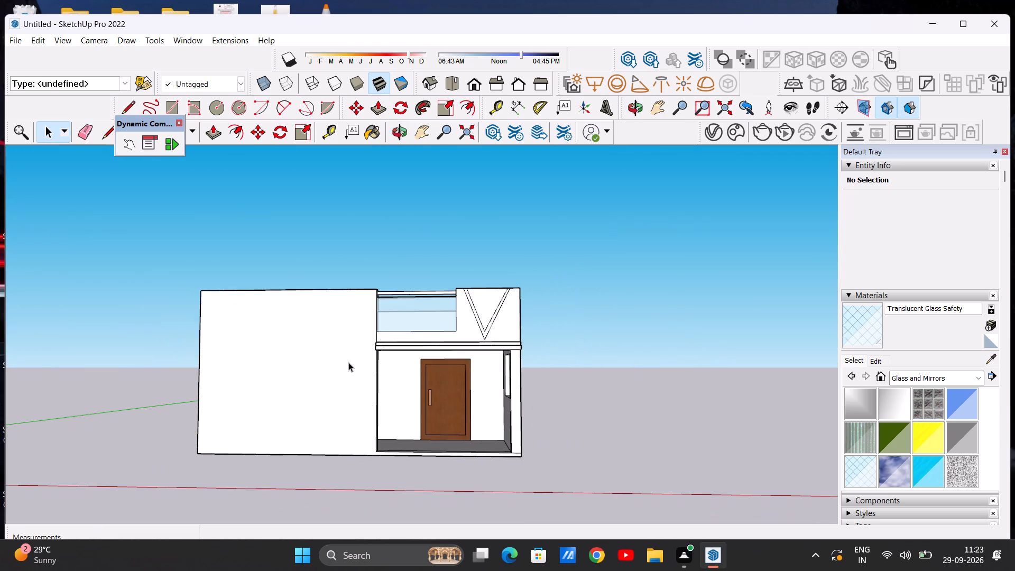
scroll(446, 328, down, 4)
scroll(308, 340, up, 6)
middle_drag(356, 340, 356, 347)
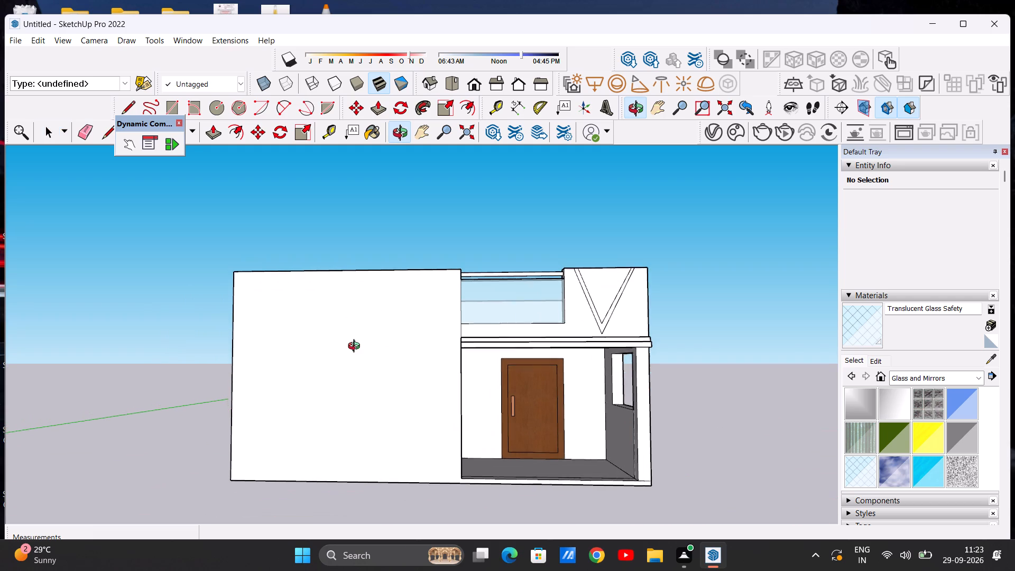
middle_drag(356, 347, 344, 370)
scroll(481, 293, up, 5)
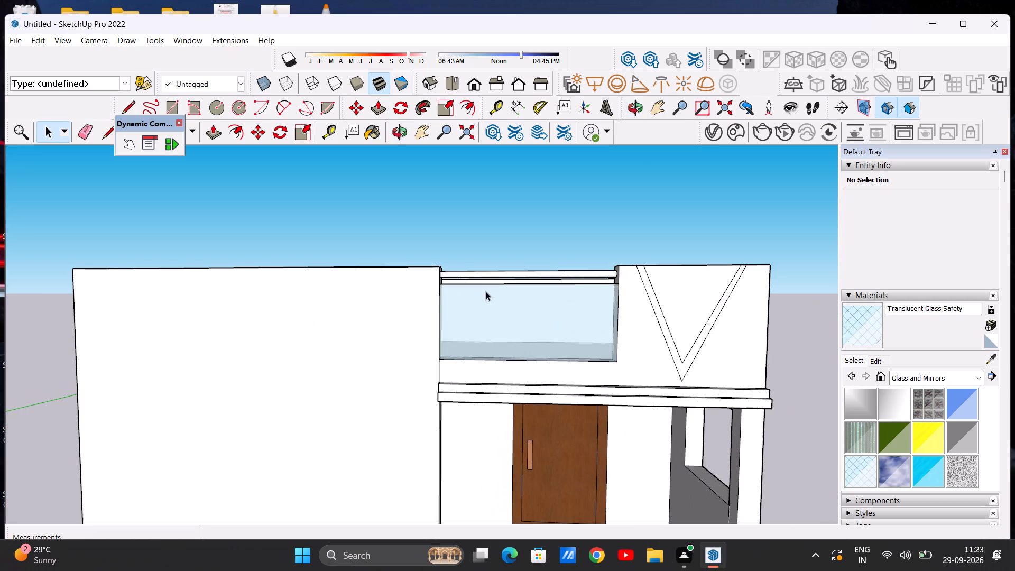
scroll(440, 289, down, 5)
scroll(515, 271, up, 7)
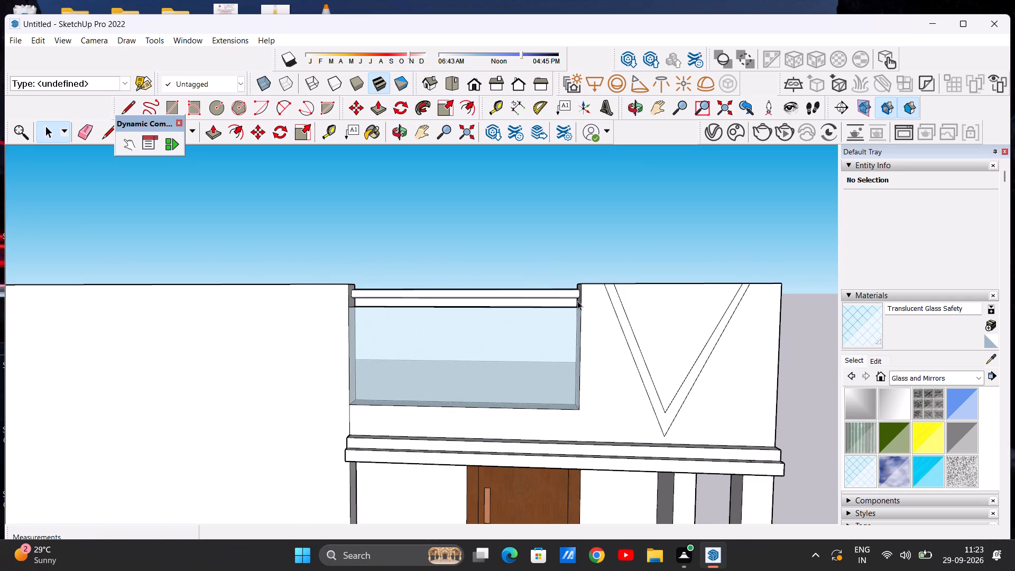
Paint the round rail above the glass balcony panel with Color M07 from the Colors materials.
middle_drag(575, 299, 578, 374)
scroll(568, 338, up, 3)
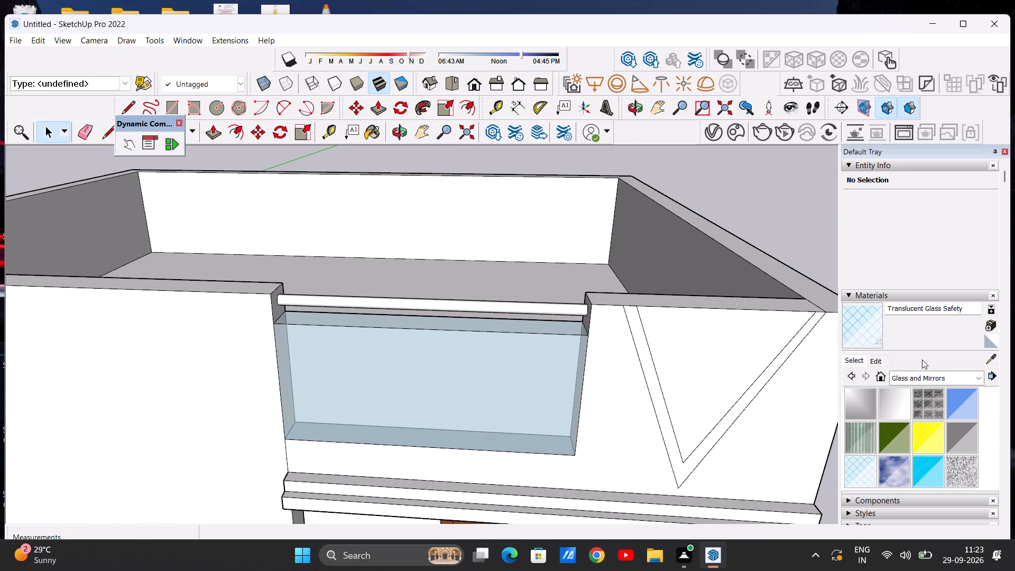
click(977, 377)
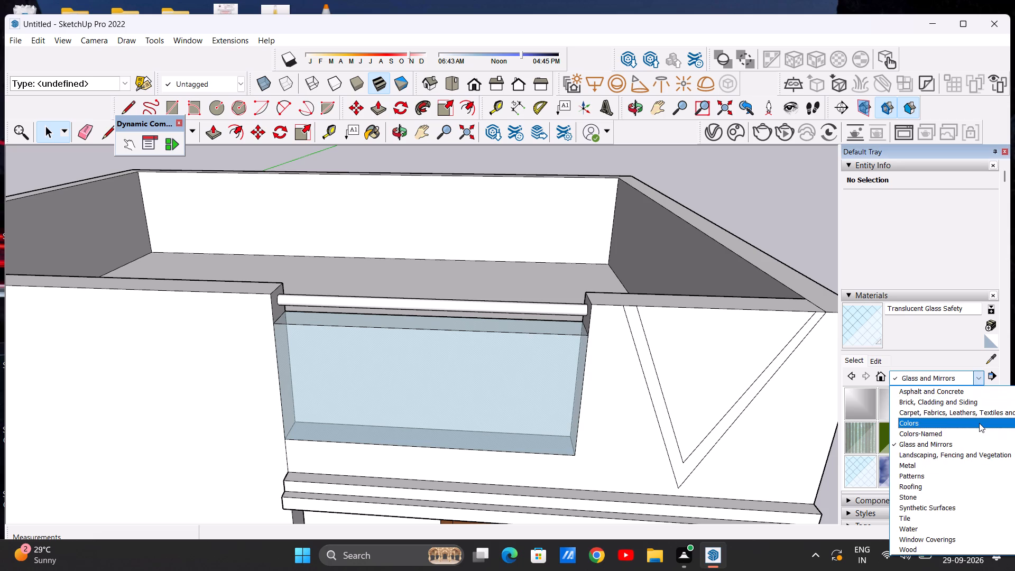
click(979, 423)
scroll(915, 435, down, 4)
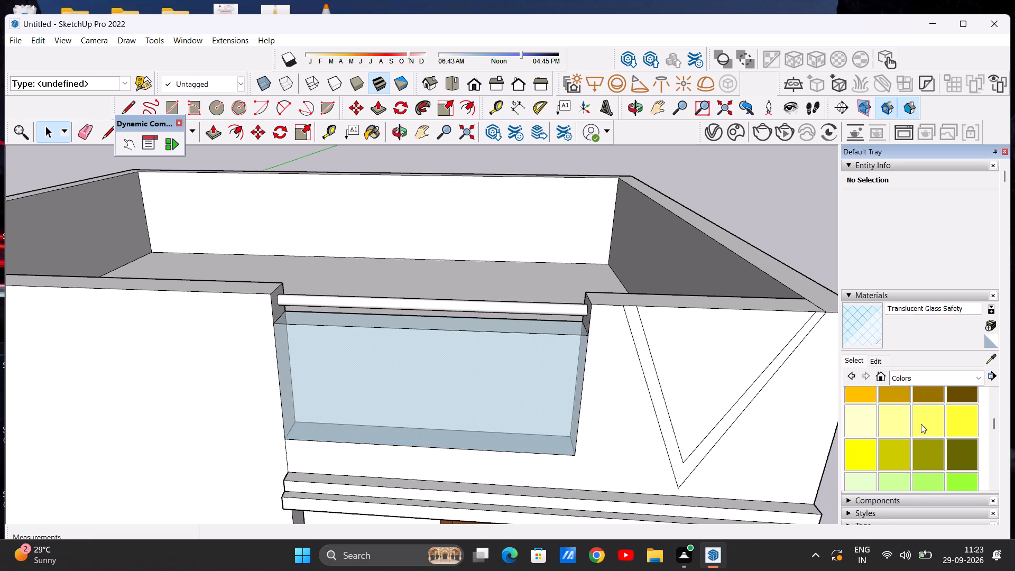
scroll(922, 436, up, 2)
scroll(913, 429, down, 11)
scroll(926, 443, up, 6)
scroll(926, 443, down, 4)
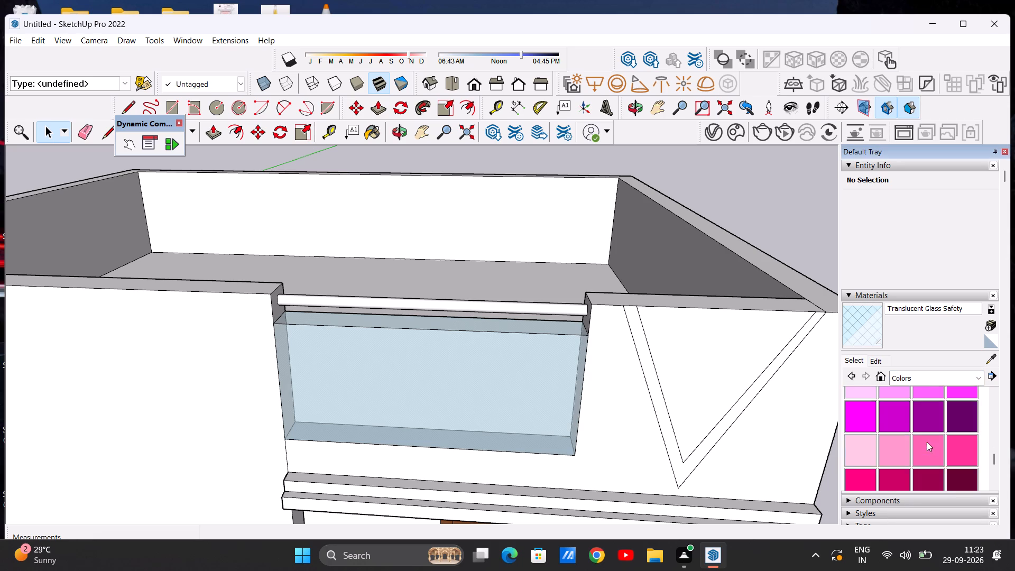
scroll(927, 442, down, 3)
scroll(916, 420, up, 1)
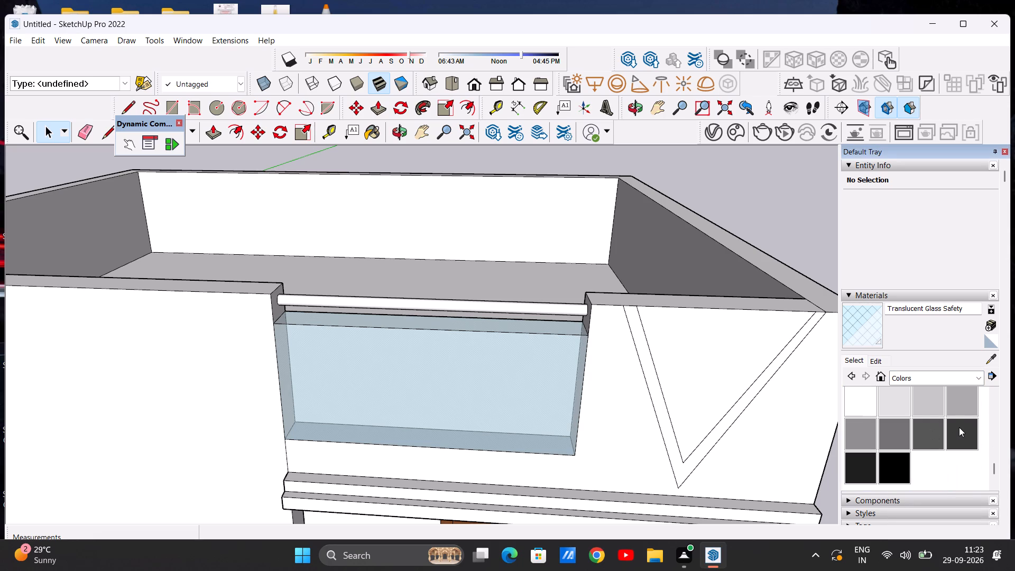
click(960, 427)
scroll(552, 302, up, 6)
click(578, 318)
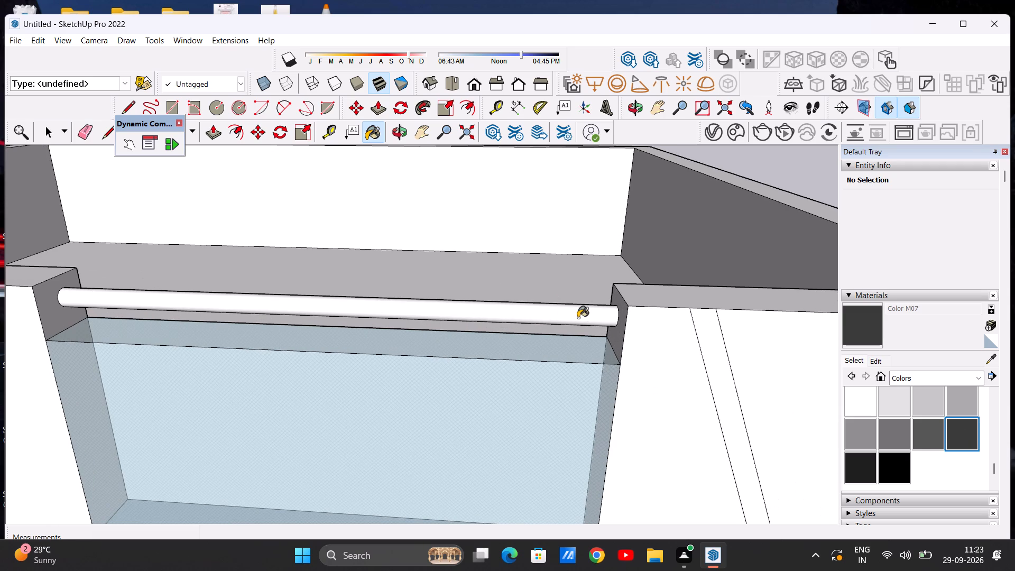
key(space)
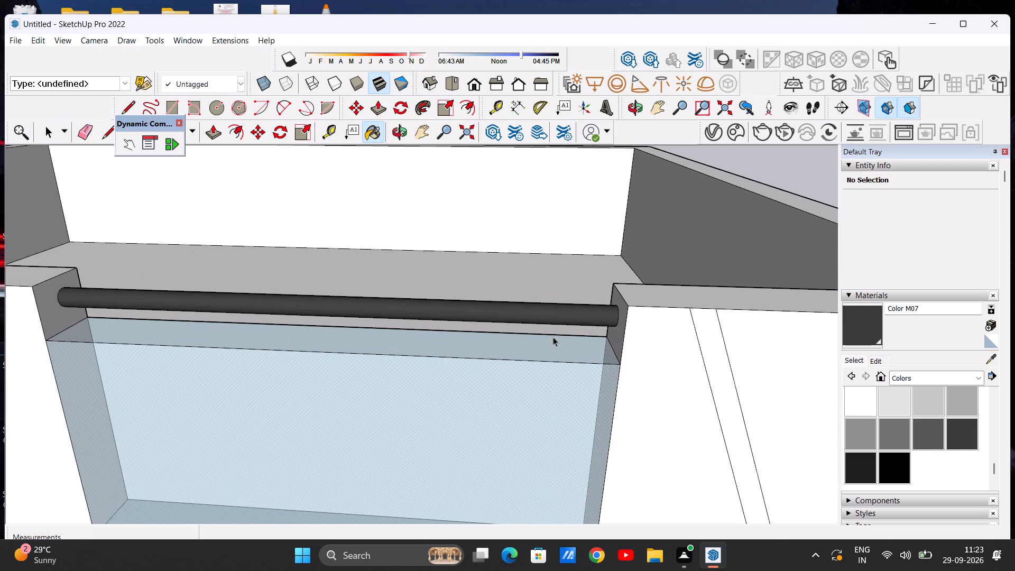
Examine the painted rail against the glass panel and building front, close up and at a distance.
scroll(549, 342, down, 15)
middle_drag(556, 333, 545, 292)
scroll(514, 295, up, 8)
middle_drag(539, 343, 529, 321)
scroll(529, 321, up, 1)
scroll(530, 334, down, 2)
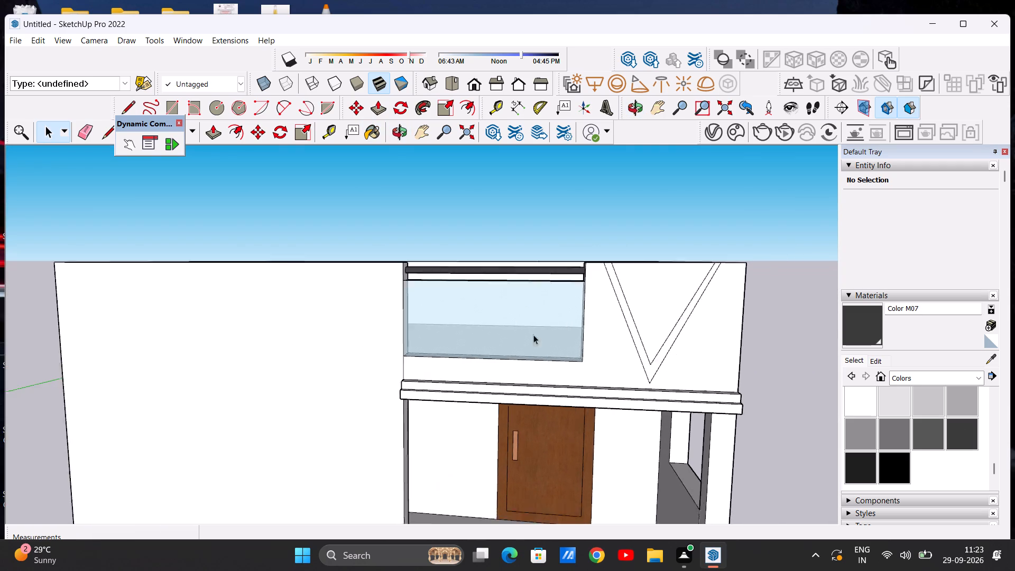
scroll(533, 335, down, 2)
scroll(576, 258, up, 6)
scroll(548, 293, down, 6)
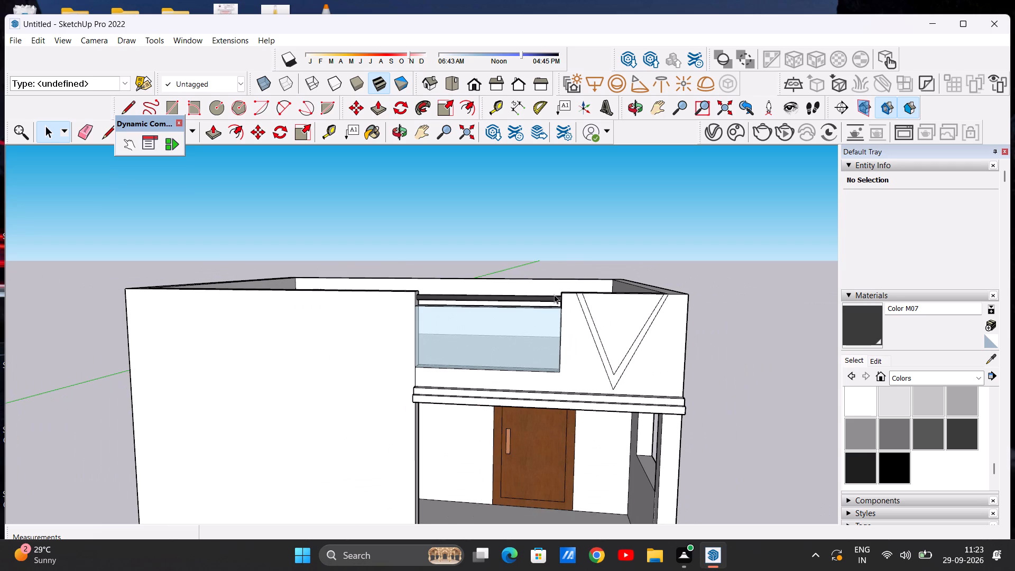
Repaint the round rail above the glass balcony panel with Color M03 from the Colors materials.
click(960, 398)
scroll(505, 283, up, 8)
scroll(535, 312, down, 4)
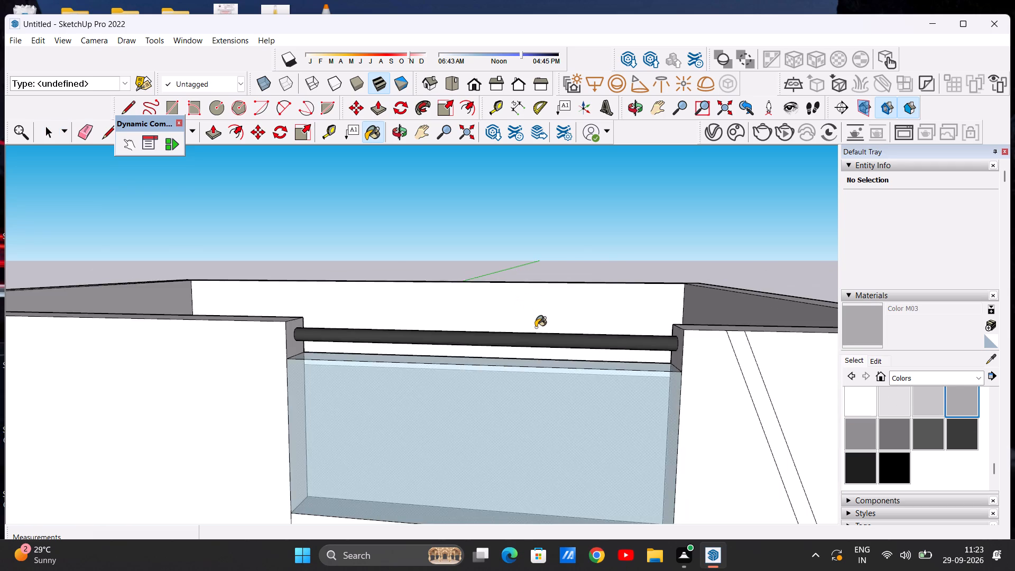
scroll(536, 327, up, 4)
click(501, 478)
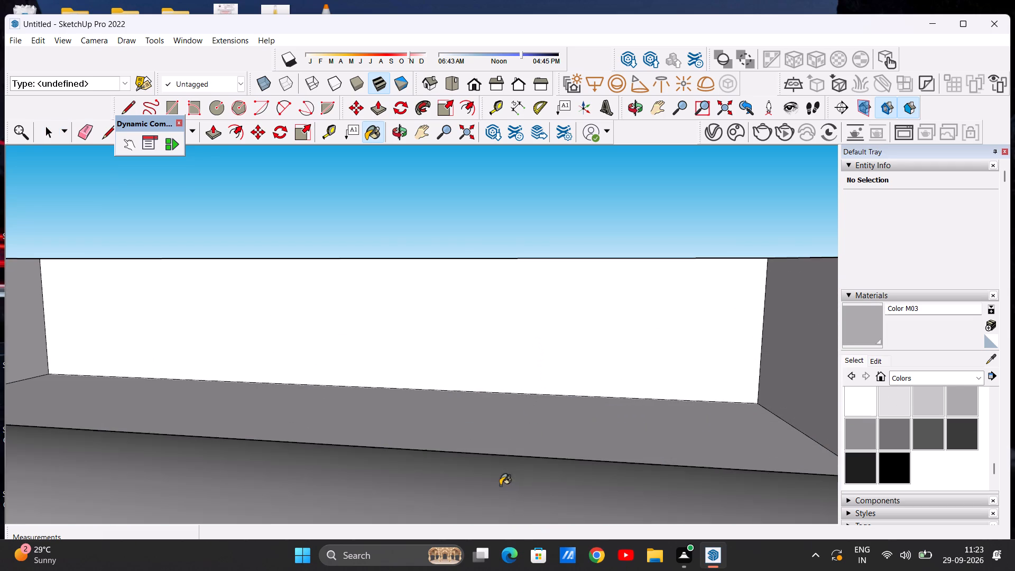
key(space)
Examine the repainted rail and the building from the side and in the standard front view.
scroll(509, 417, down, 13)
middle_drag(501, 418, 525, 388)
scroll(537, 370, up, 3)
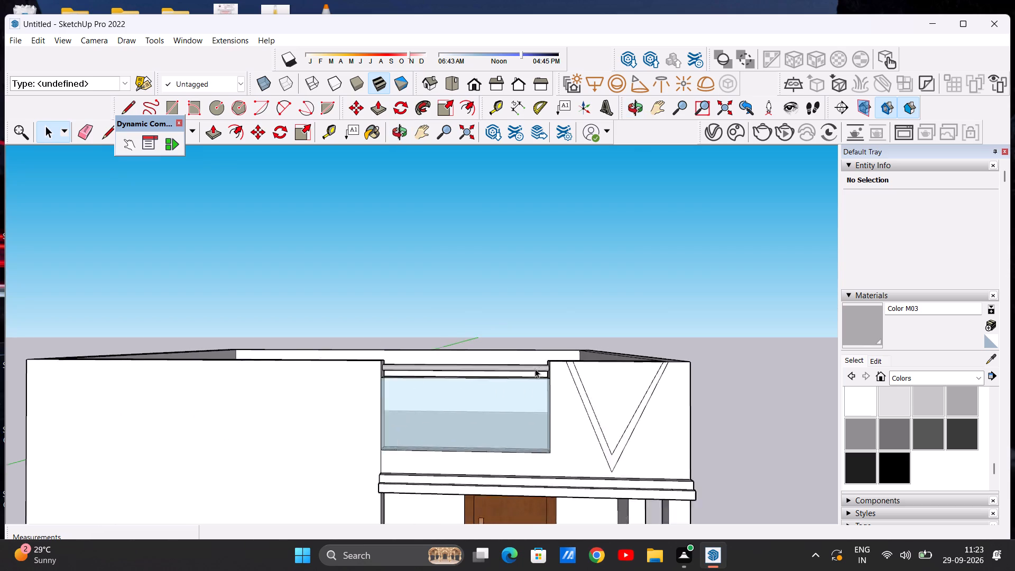
scroll(535, 369, up, 10)
scroll(536, 380, down, 9)
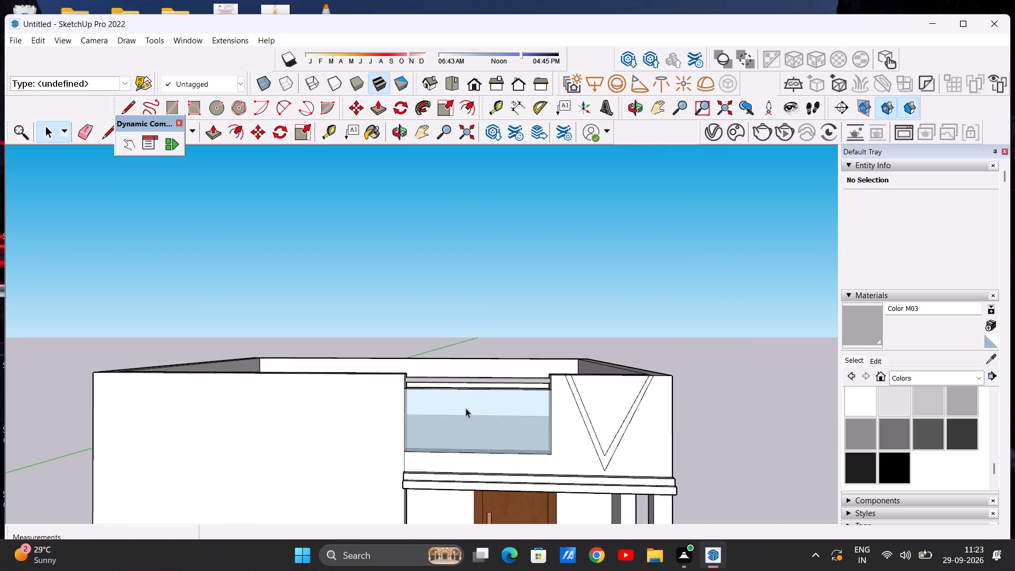
scroll(466, 408, down, 4)
middle_drag(577, 410, 329, 431)
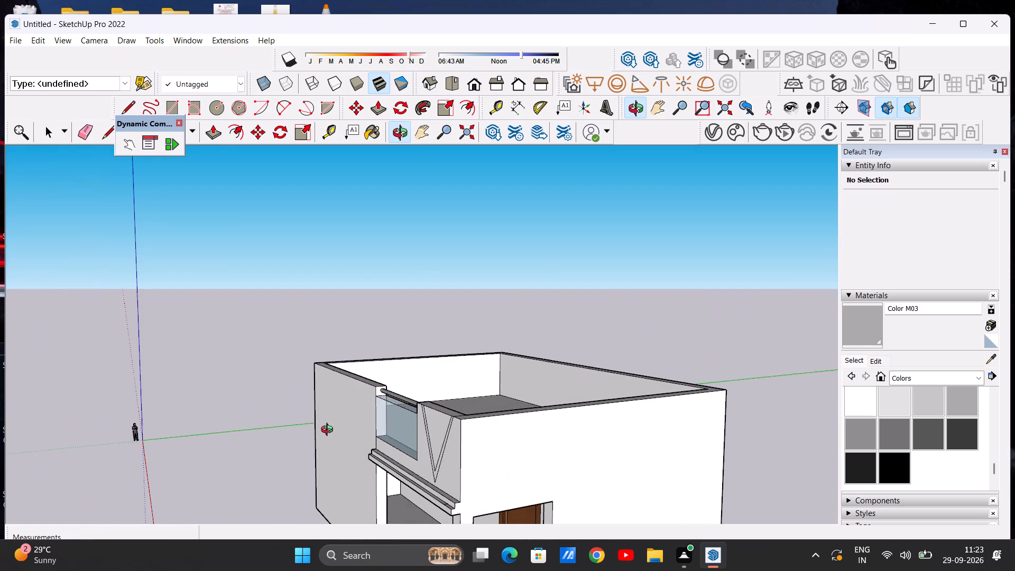
middle_drag(329, 431, 588, 380)
scroll(588, 380, up, 1)
scroll(588, 380, down, 8)
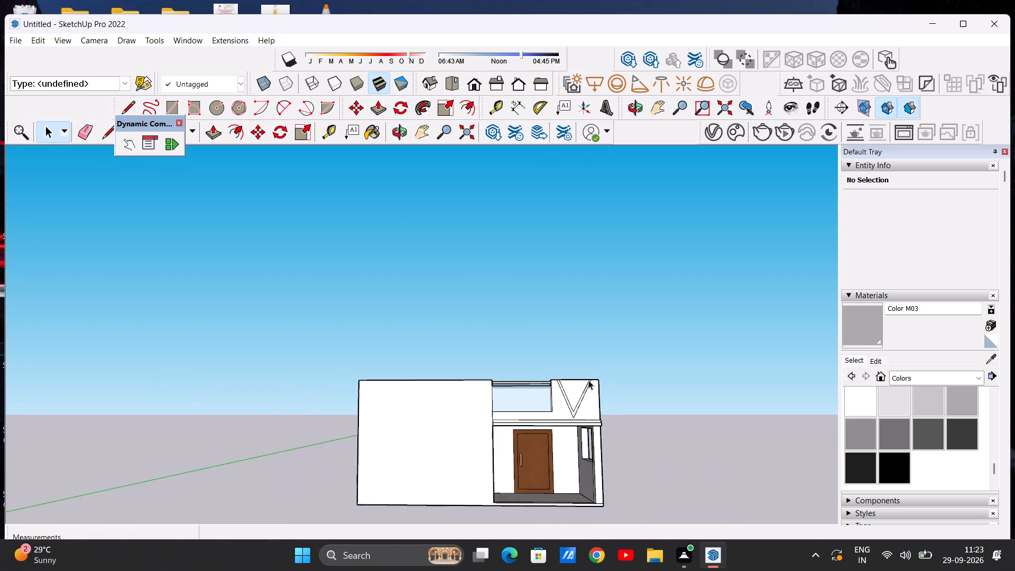
scroll(588, 380, down, 2)
scroll(621, 420, up, 2)
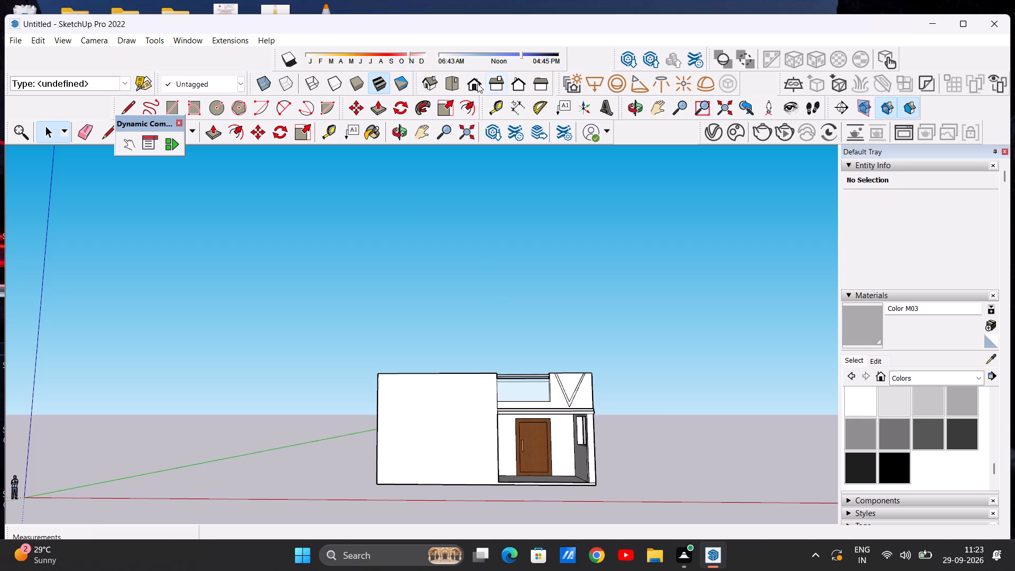
click(477, 84)
scroll(695, 324, up, 10)
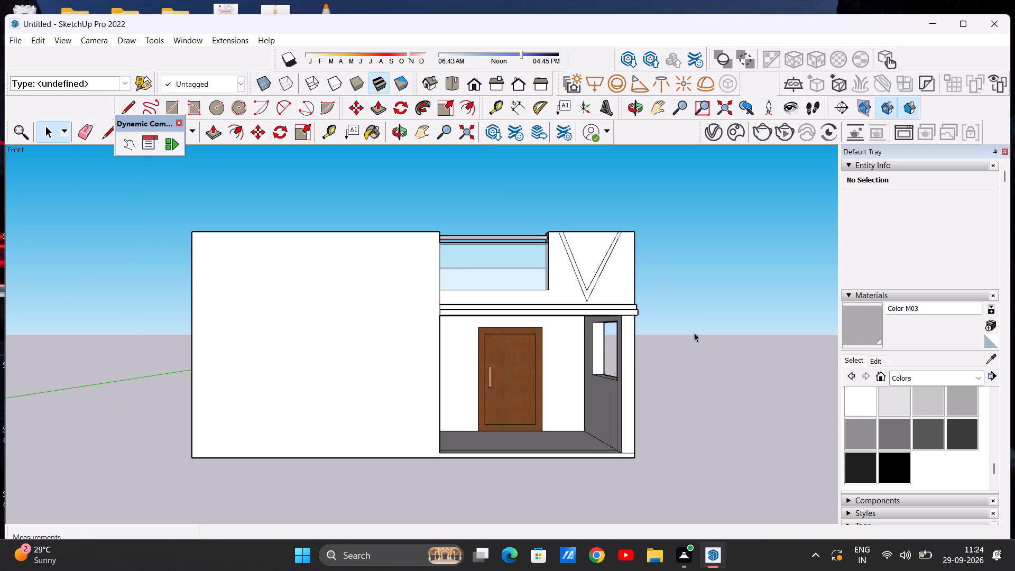
middle_drag(710, 349, 703, 357)
scroll(288, 336, up, 1)
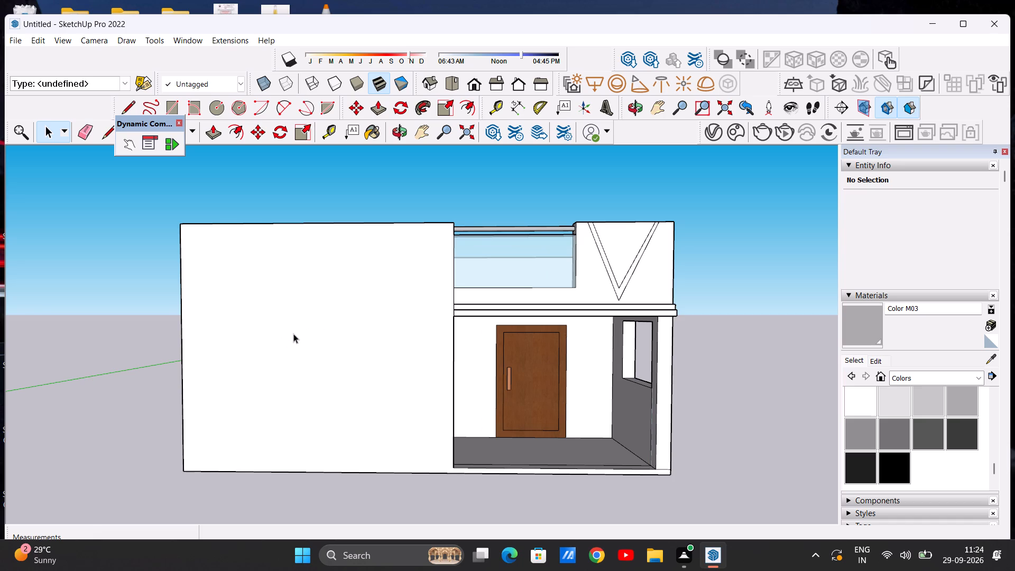
Push/Pull the top of the plain front wall beside the glass balcony upward by about 10 feet.
middle_drag(407, 281, 406, 380)
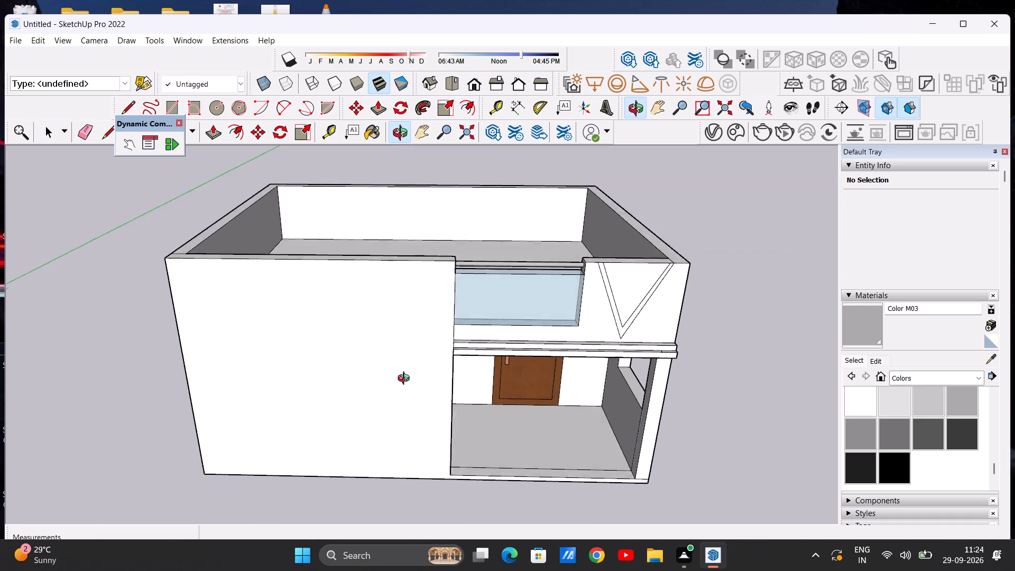
middle_drag(406, 380, 404, 410)
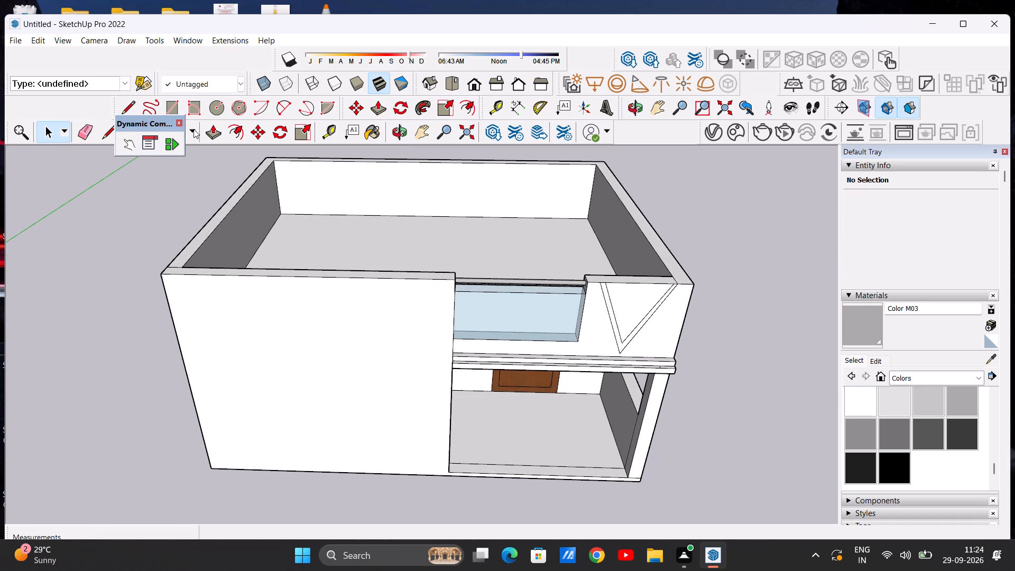
click(210, 127)
scroll(429, 258, up, 5)
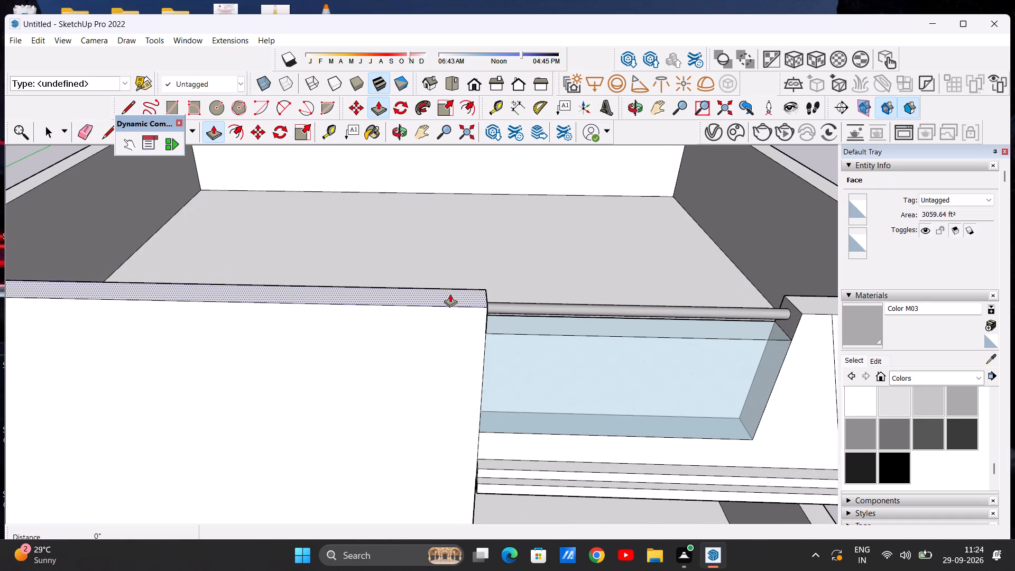
click(458, 290)
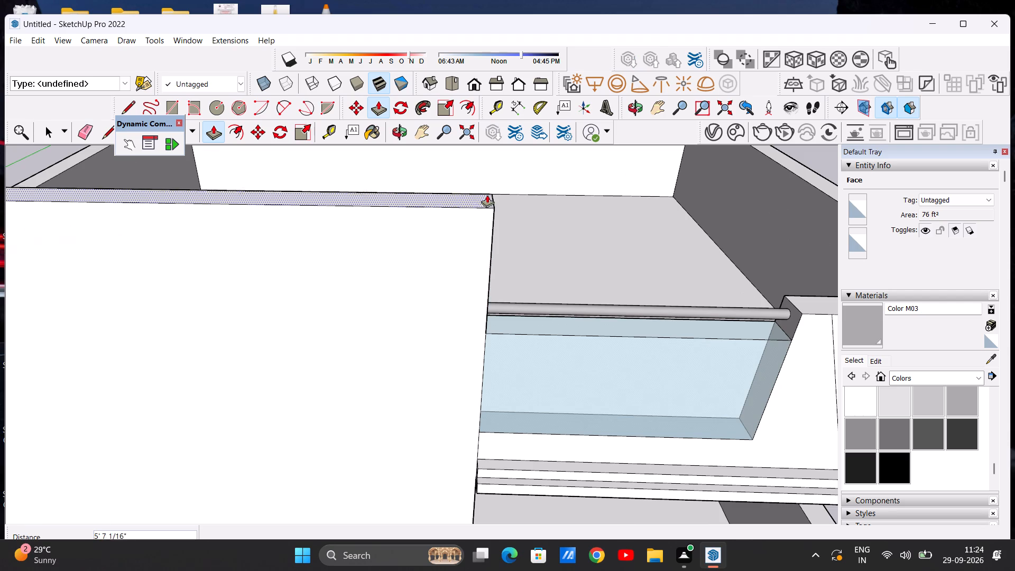
scroll(487, 195, down, 14)
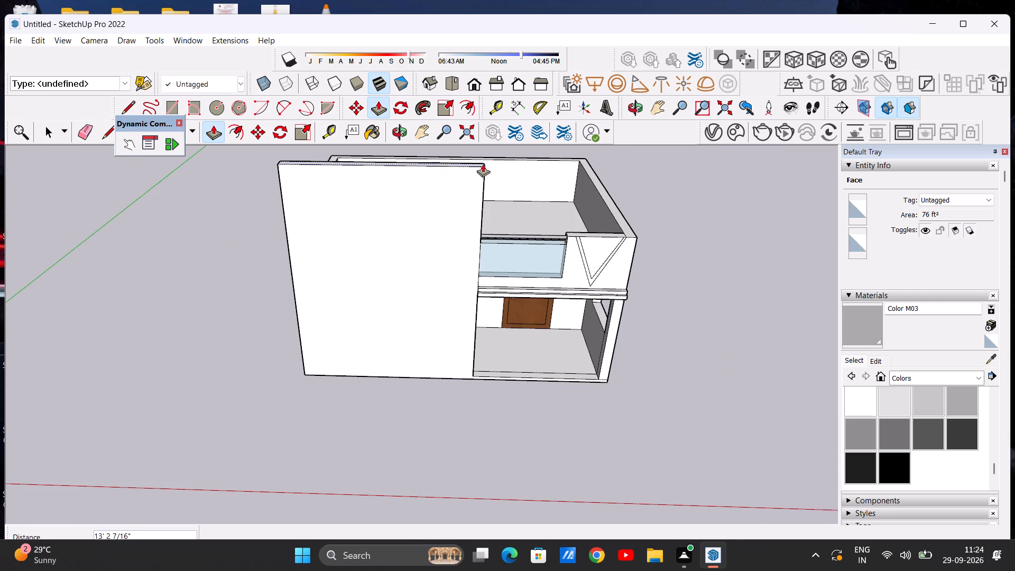
middle_drag(488, 196, 288, 189)
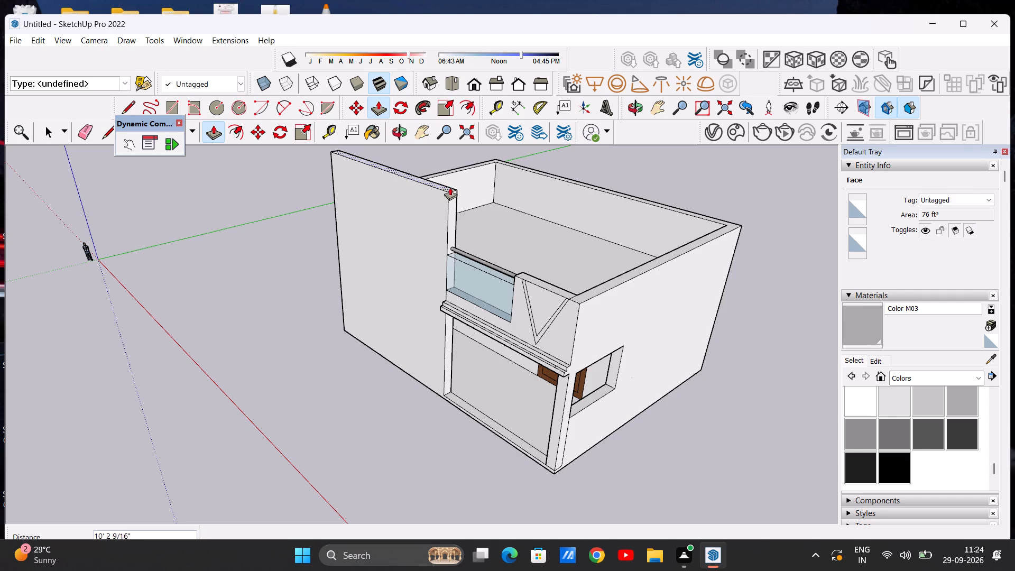
click(451, 185)
key(space)
Erase the leftover vertical edge on the raised wall's back face, above the side parapet.
scroll(411, 265, down, 7)
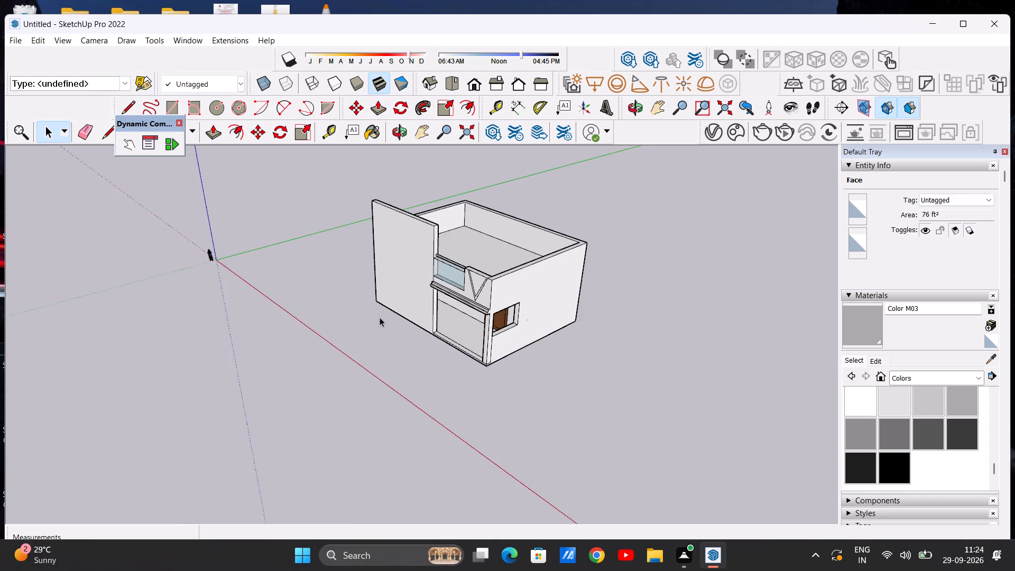
middle_drag(379, 317, 495, 255)
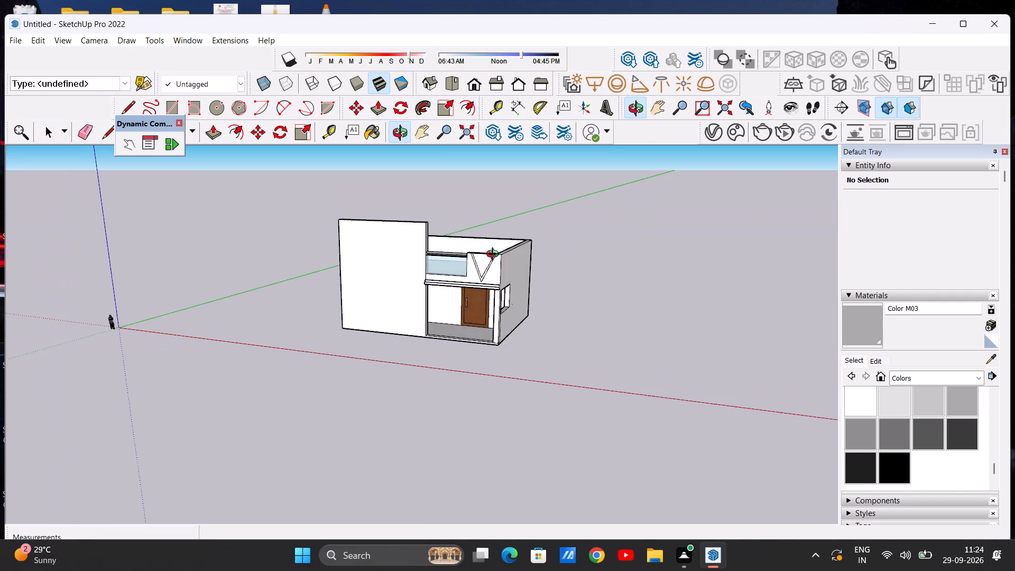
middle_drag(495, 255, 487, 243)
scroll(419, 249, up, 15)
scroll(405, 274, down, 9)
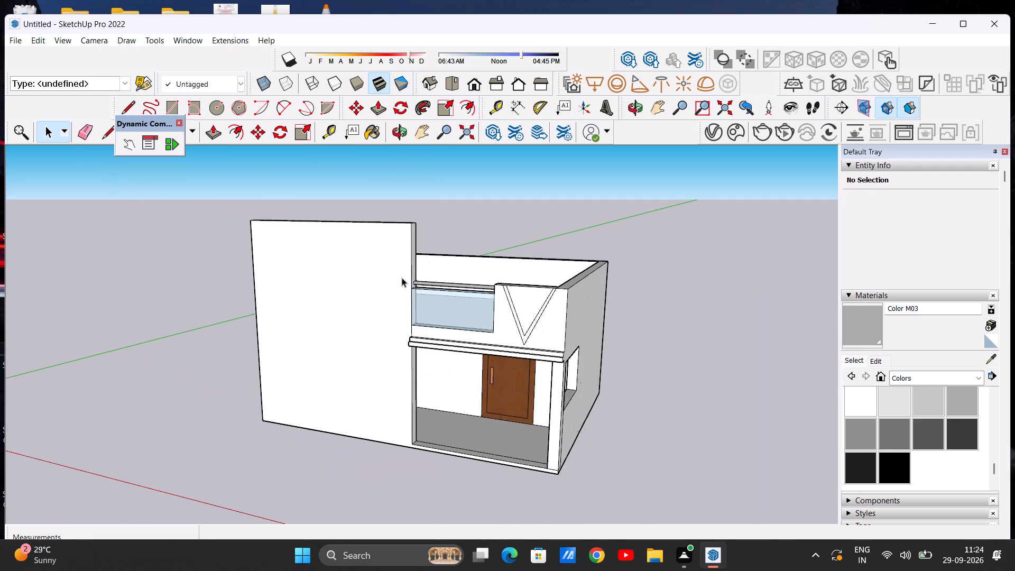
middle_drag(465, 252, 109, 295)
middle_drag(362, 235, 253, 235)
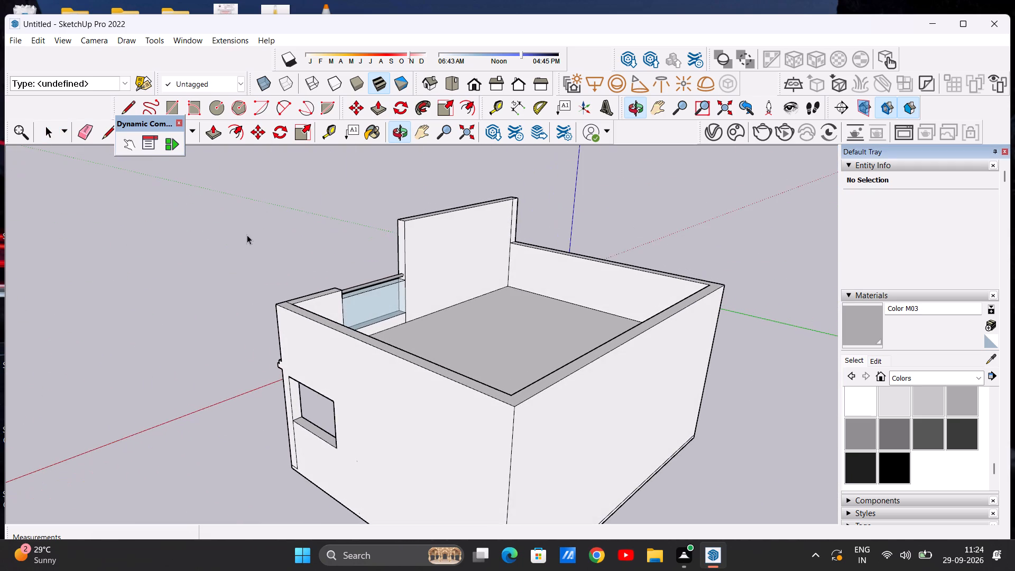
scroll(450, 218, up, 4)
middle_drag(501, 238, 390, 243)
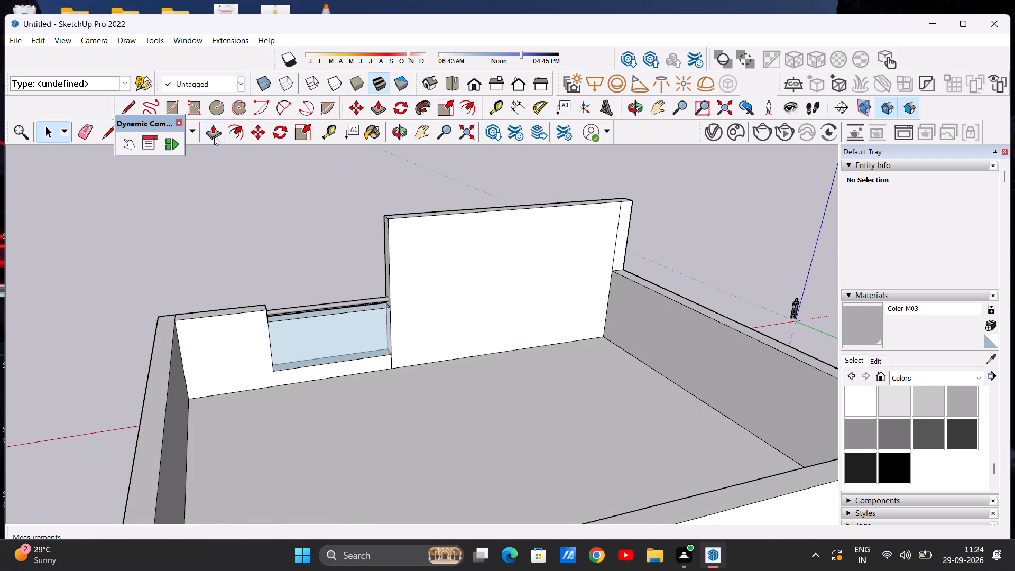
click(78, 132)
scroll(715, 213, up, 5)
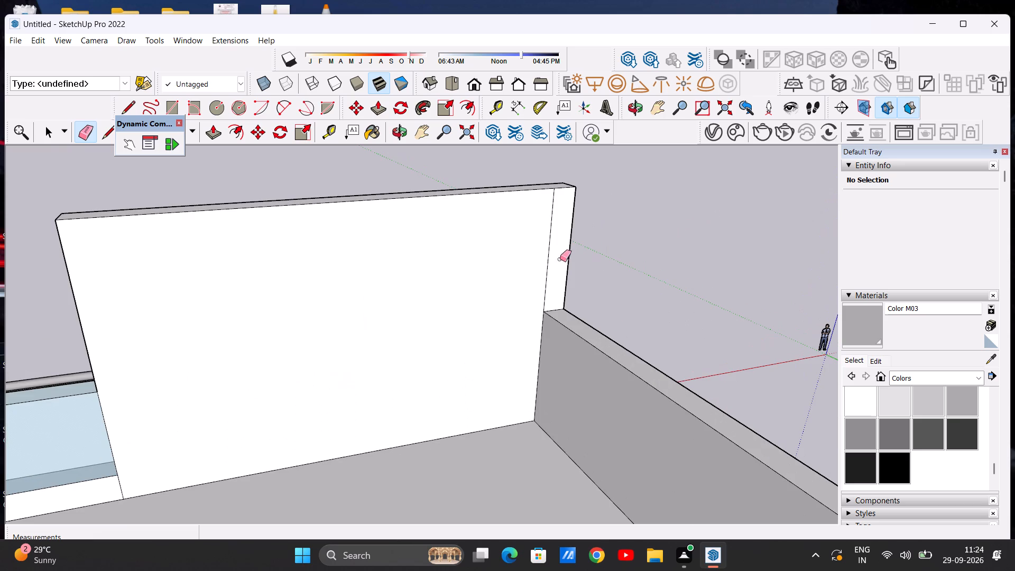
drag(534, 253, 551, 254)
key(space)
Draw a horizontal line about 37' 10" long across the raised wall's front face, just below its top edge.
scroll(623, 254, down, 4)
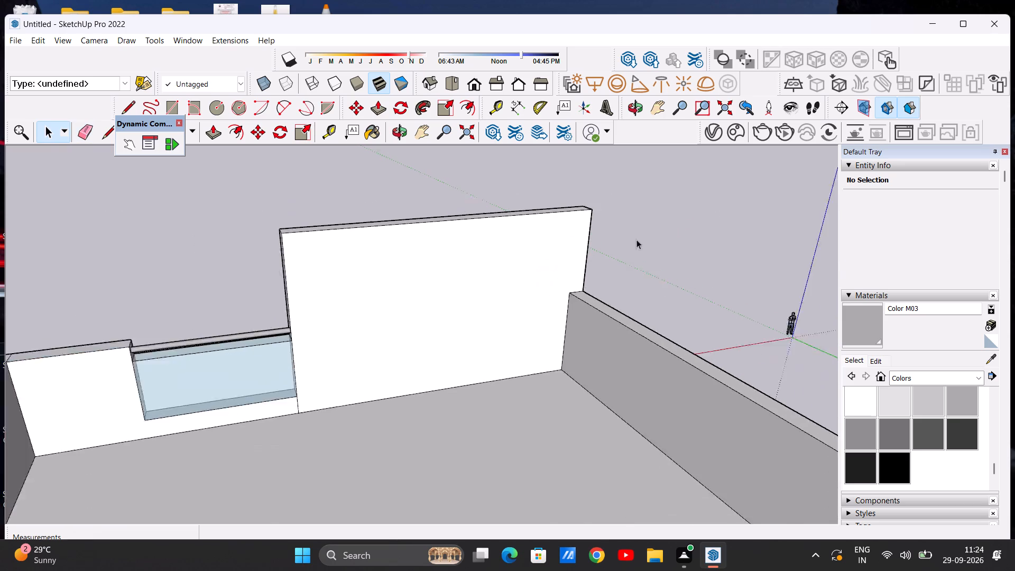
scroll(636, 240, down, 3)
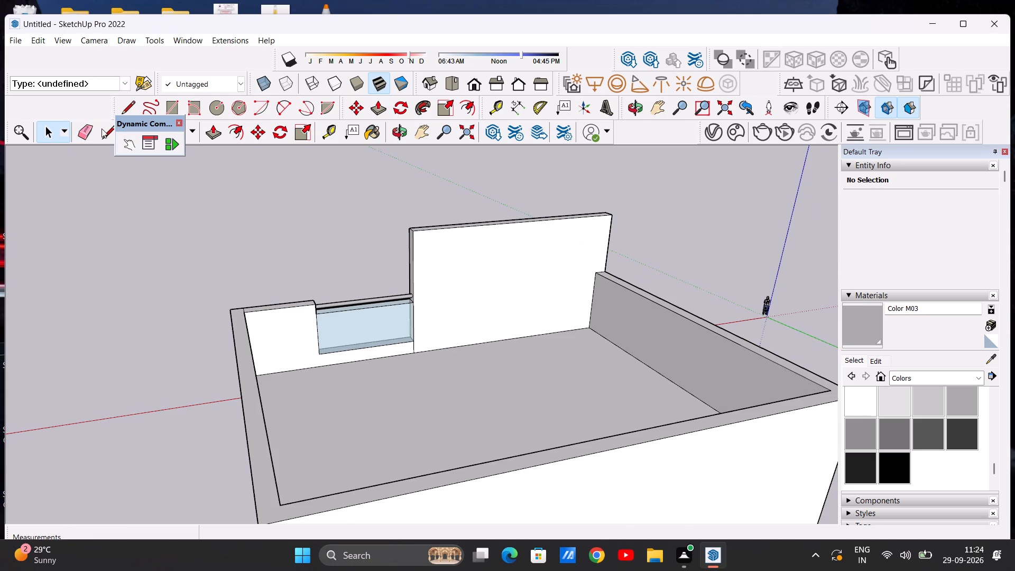
click(103, 128)
scroll(491, 270, up, 5)
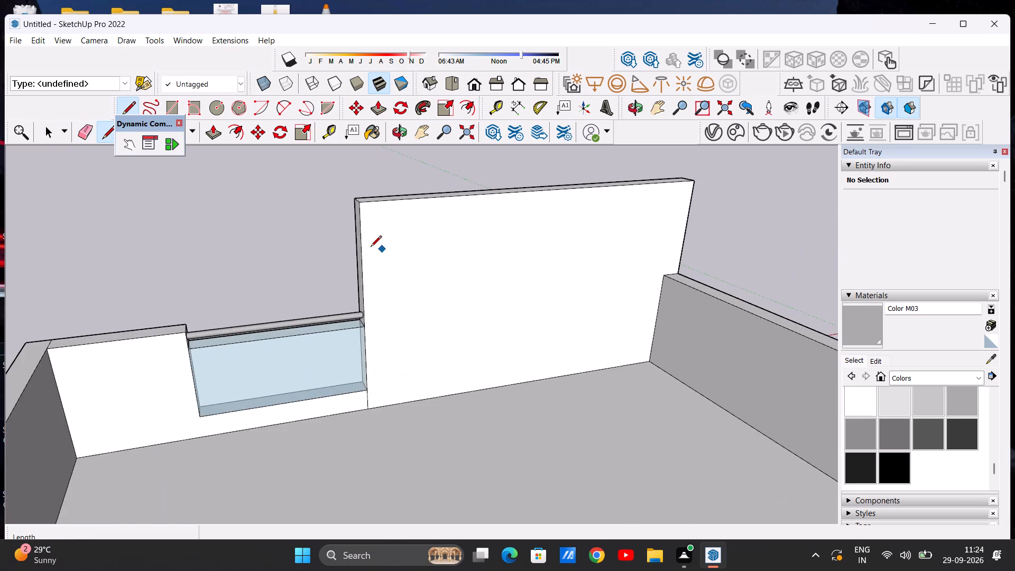
scroll(368, 245, up, 5)
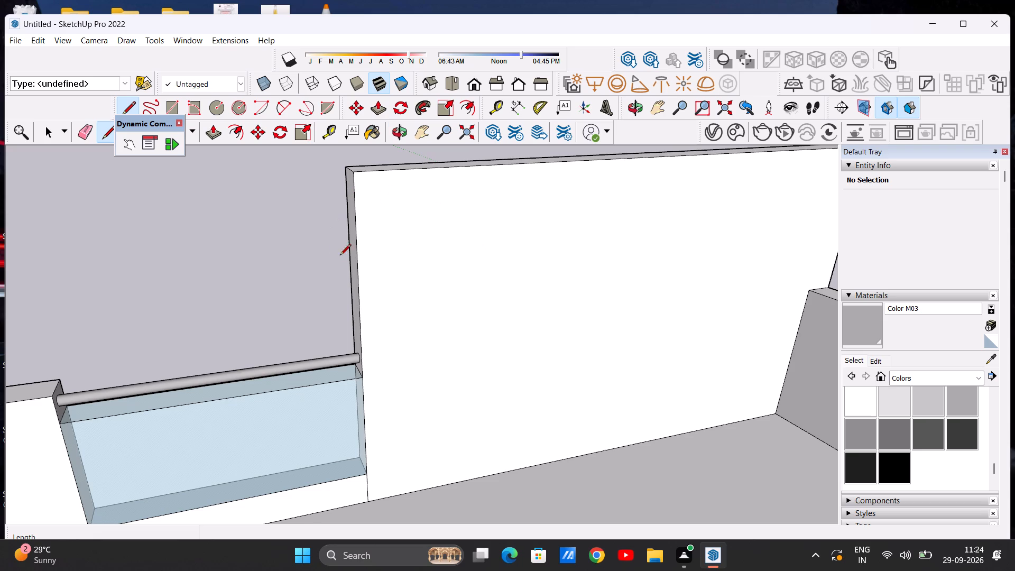
middle_drag(346, 256, 737, 236)
middle_drag(342, 251, 553, 224)
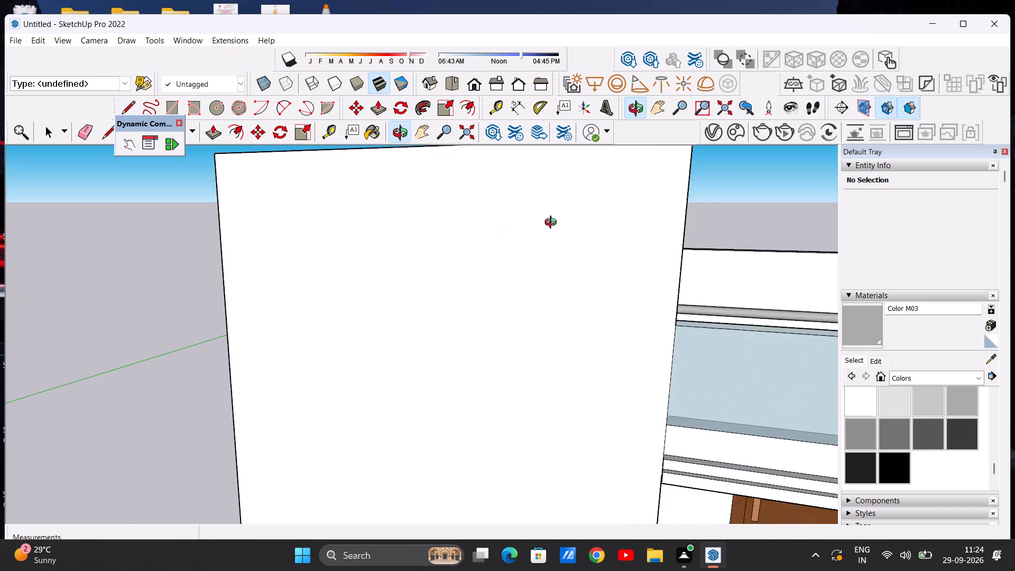
middle_drag(553, 224, 553, 209)
scroll(492, 298, down, 7)
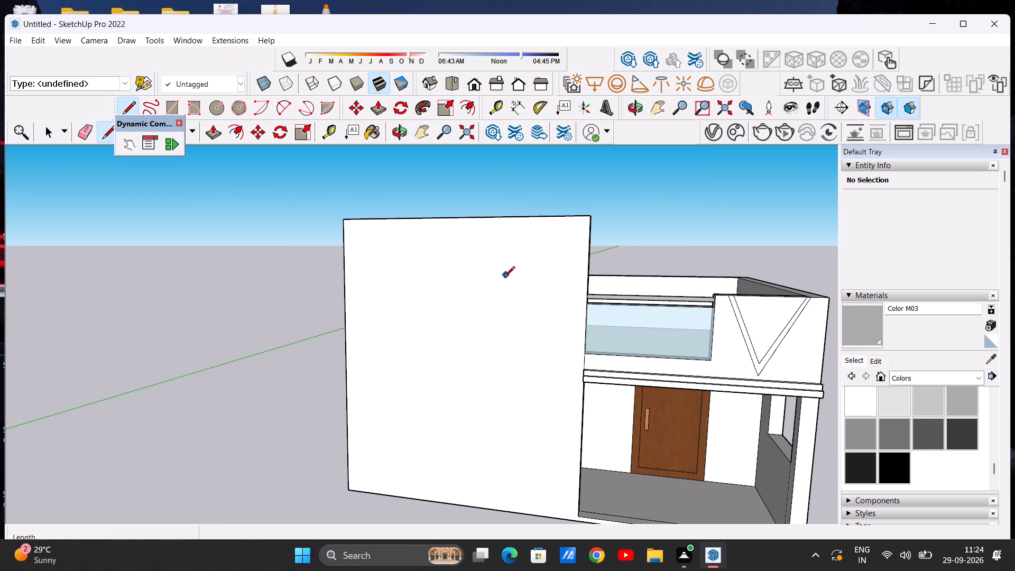
scroll(585, 224, up, 4)
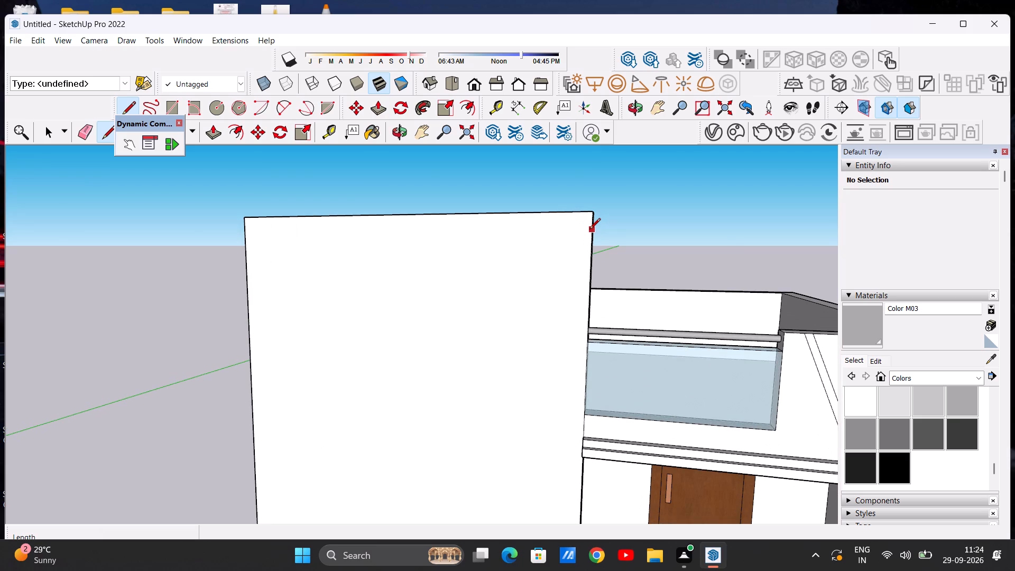
click(589, 230)
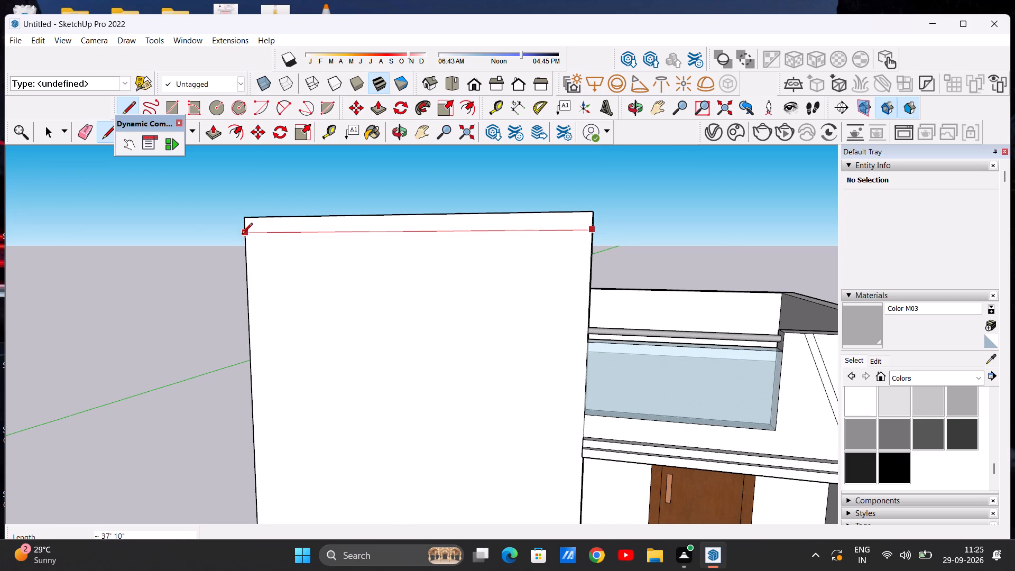
click(242, 235)
Continue the line around the balcony-side end of the raised wall and across its back face.
scroll(293, 245, down, 10)
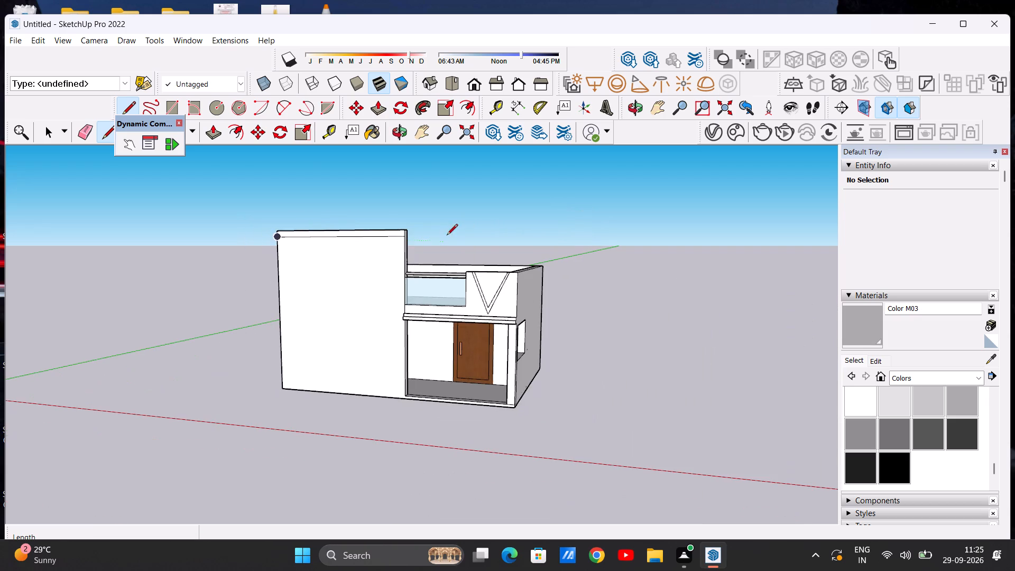
middle_drag(447, 236, 233, 252)
scroll(376, 243, up, 16)
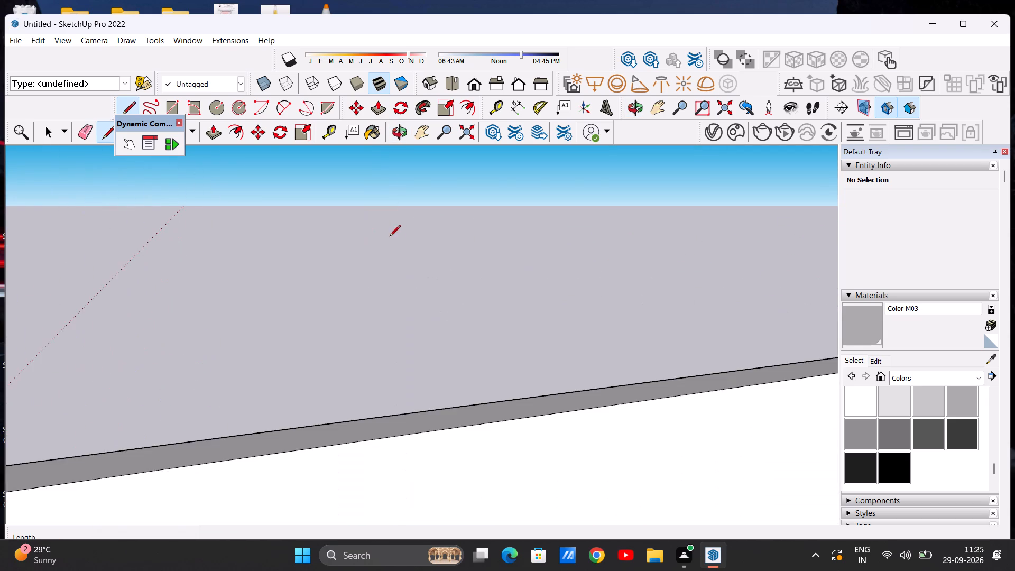
scroll(390, 241, down, 5)
click(362, 241)
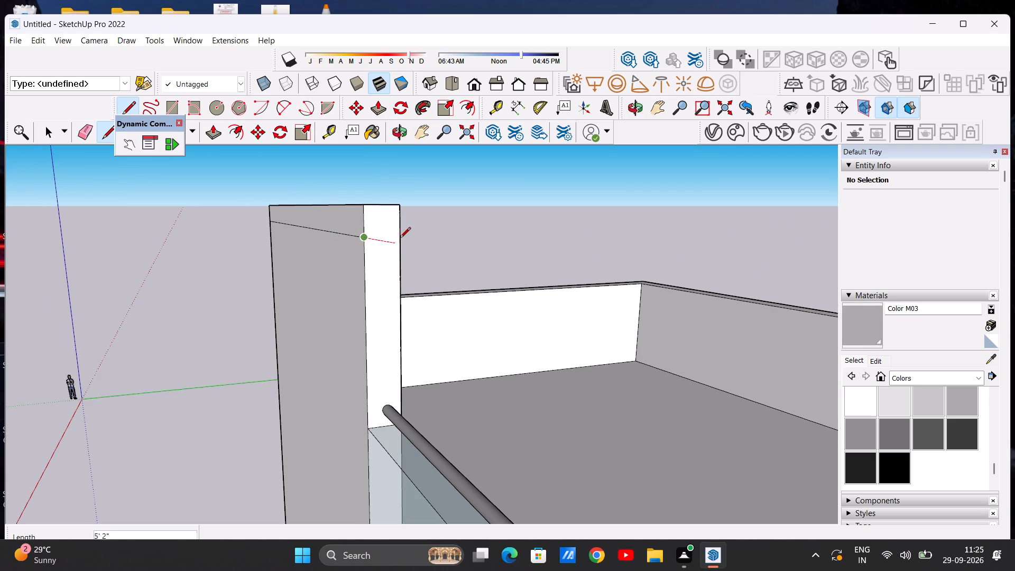
click(401, 236)
middle_drag(486, 236, 395, 247)
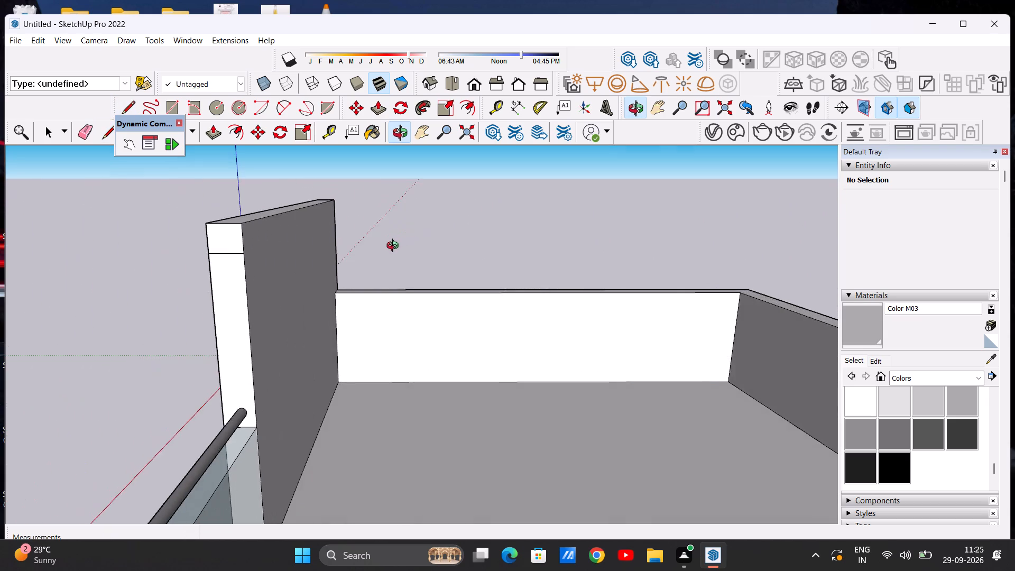
middle_drag(395, 247, 265, 249)
scroll(153, 246, up, 4)
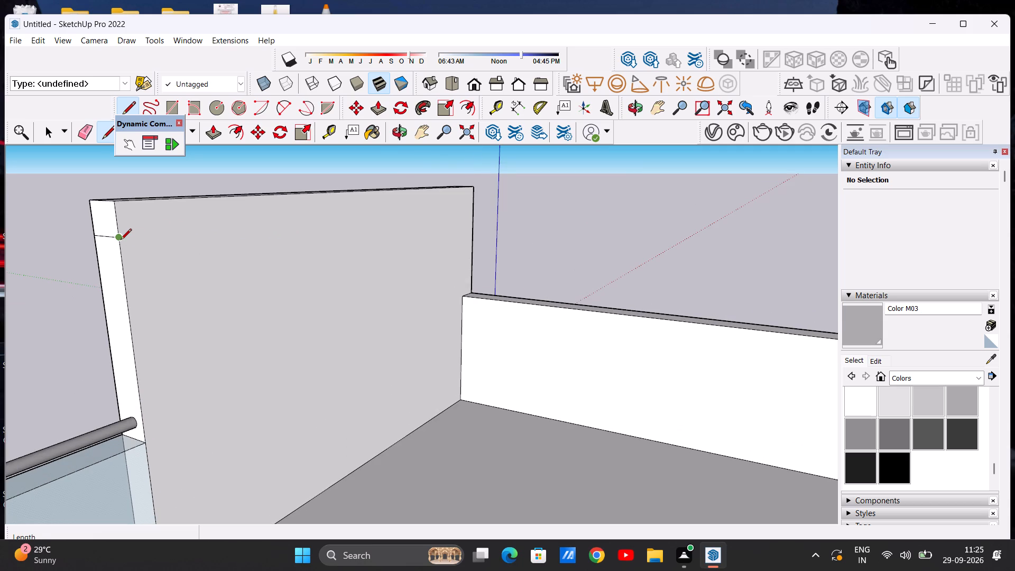
click(121, 241)
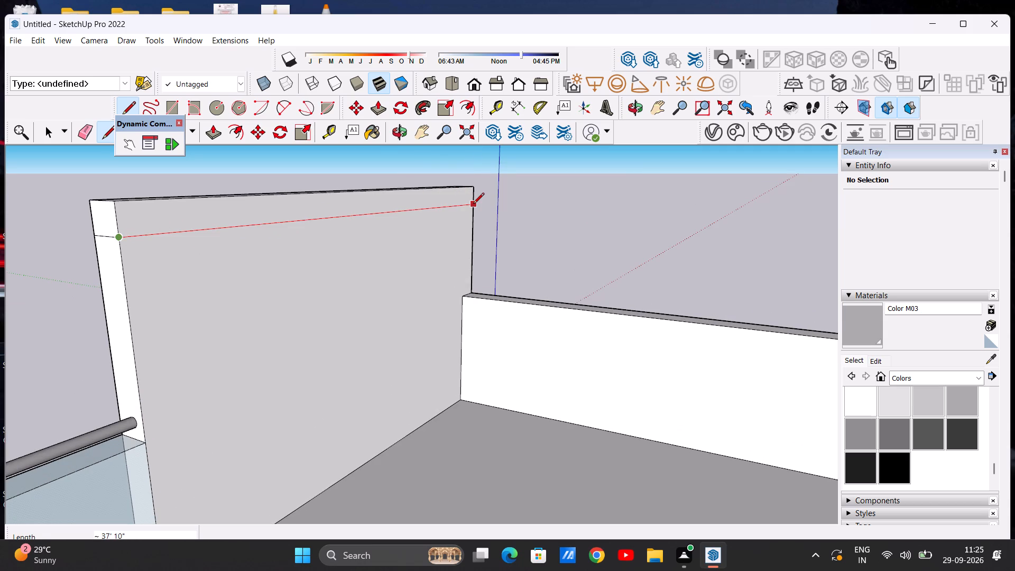
click(473, 205)
Join the back and front lines across the raised wall's outer end to complete the strip outline.
middle_drag(497, 216, 119, 217)
scroll(106, 229, down, 1)
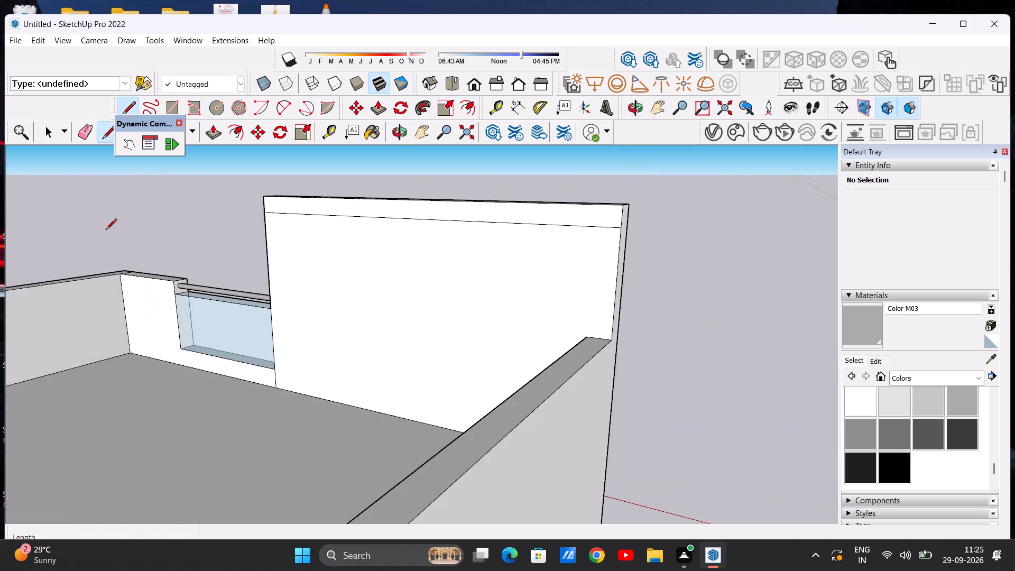
scroll(106, 231, down, 6)
middle_drag(490, 242, 362, 243)
scroll(348, 225, up, 14)
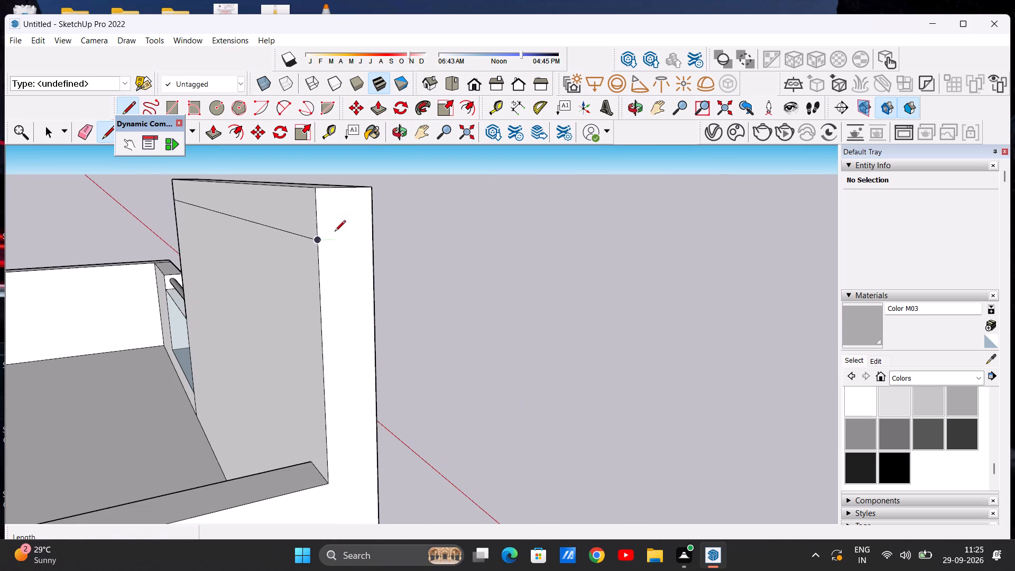
click(316, 242)
middle_drag(405, 236, 331, 241)
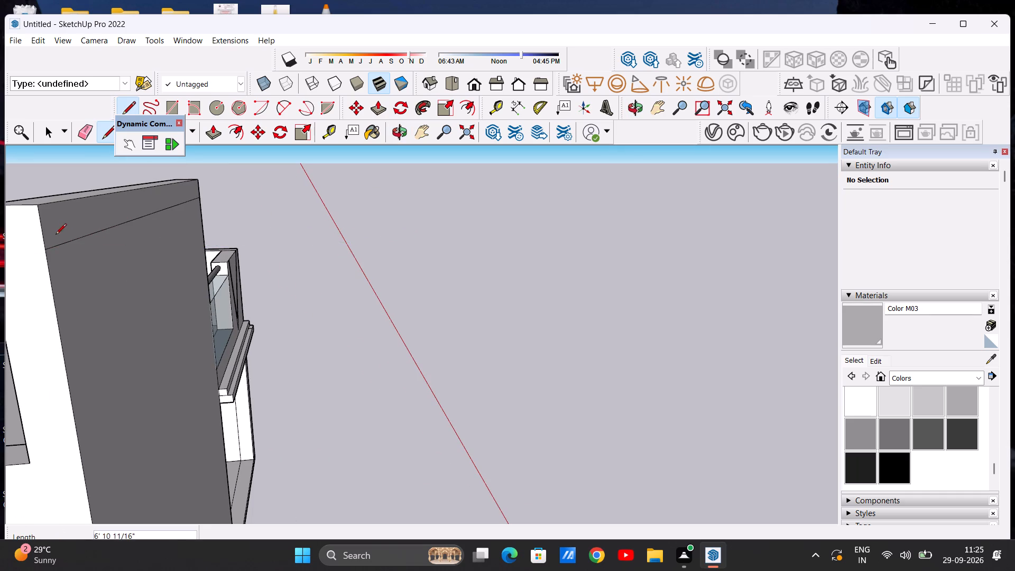
click(45, 248)
key(space)
Push/Pull the top strip on the raised wall's front face outward about 1' 4" to form a projecting band.
scroll(200, 258, down, 4)
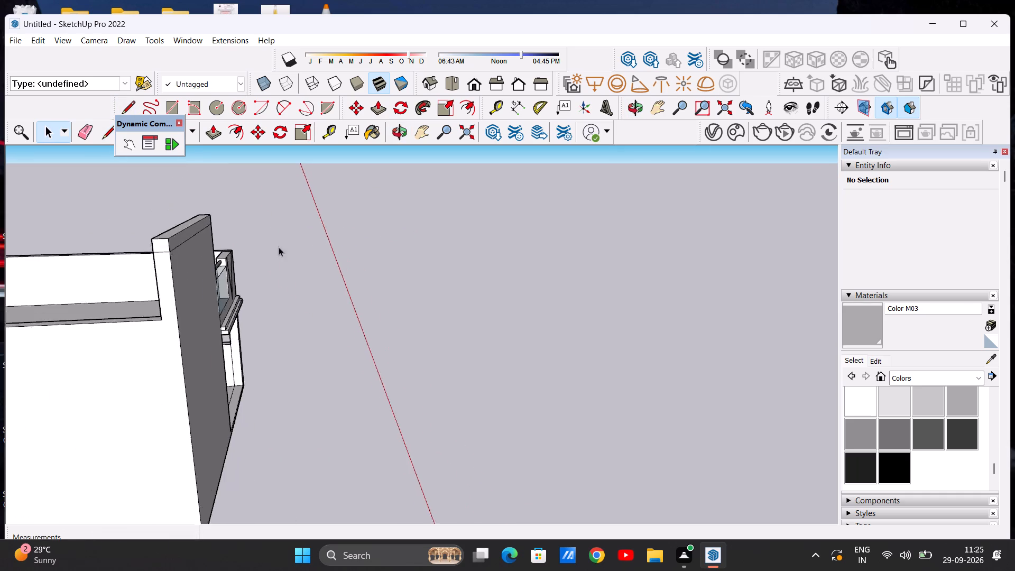
scroll(279, 247, down, 9)
middle_drag(182, 264, 57, 226)
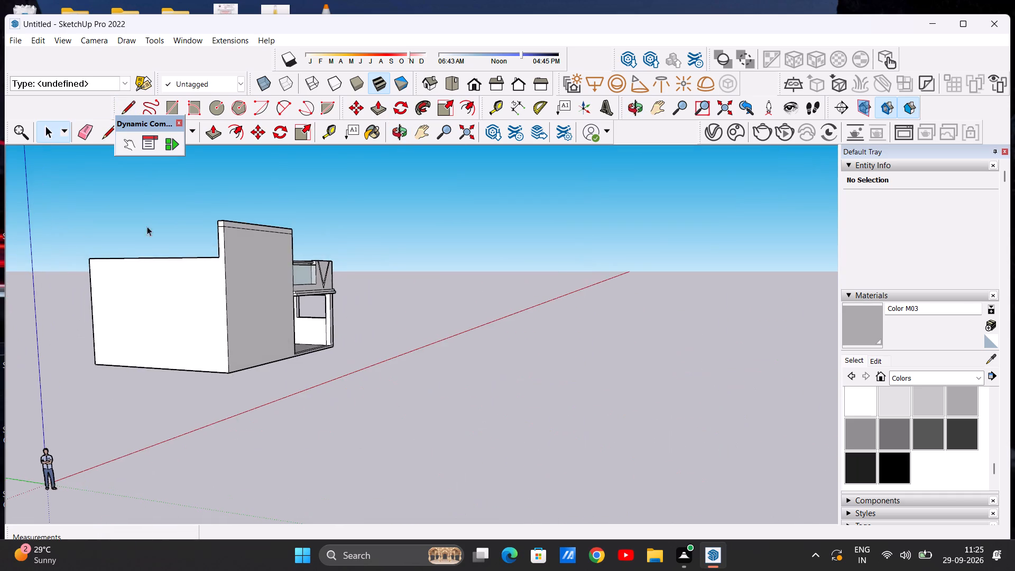
middle_drag(283, 232, 124, 248)
scroll(343, 220, up, 4)
middle_drag(315, 247, 73, 263)
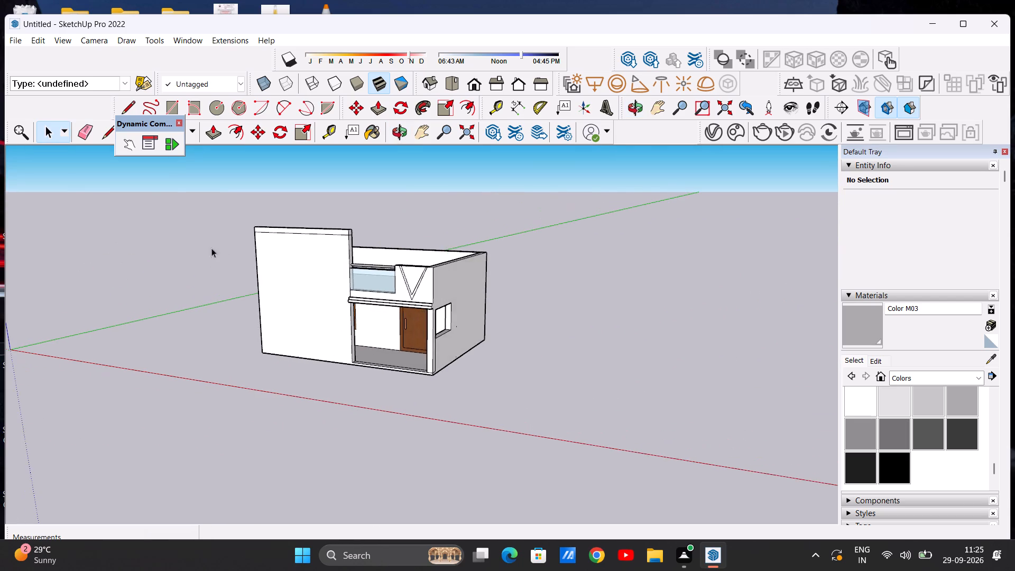
scroll(334, 233, up, 6)
middle_drag(395, 227, 300, 250)
scroll(318, 236, up, 4)
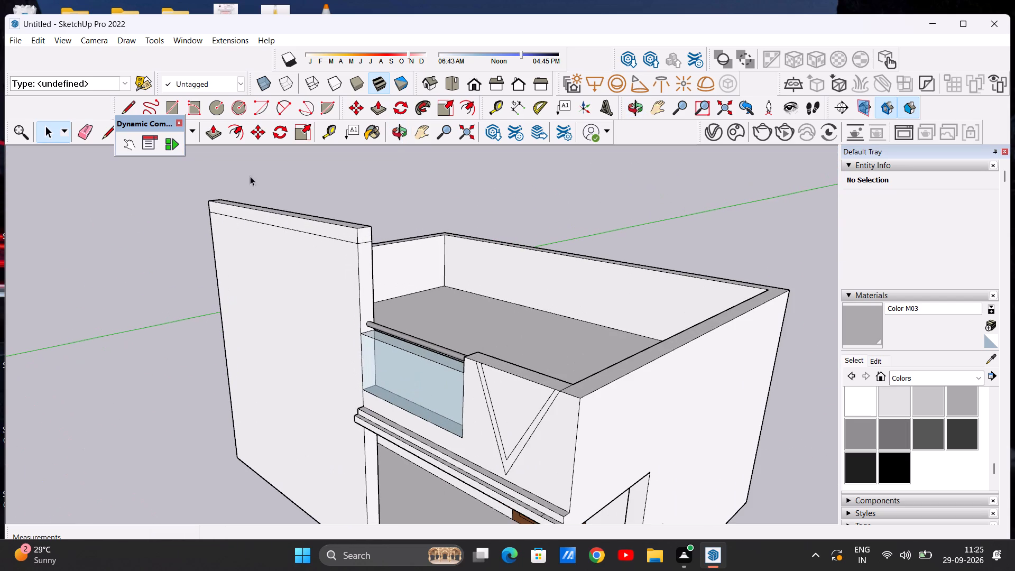
click(214, 129)
scroll(355, 237, up, 5)
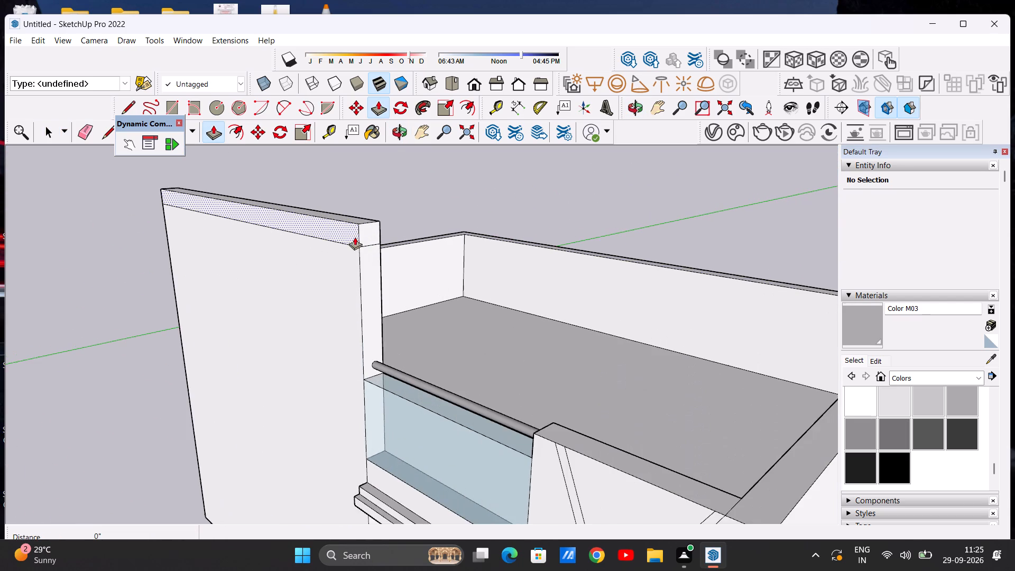
click(347, 231)
scroll(297, 257, down, 1)
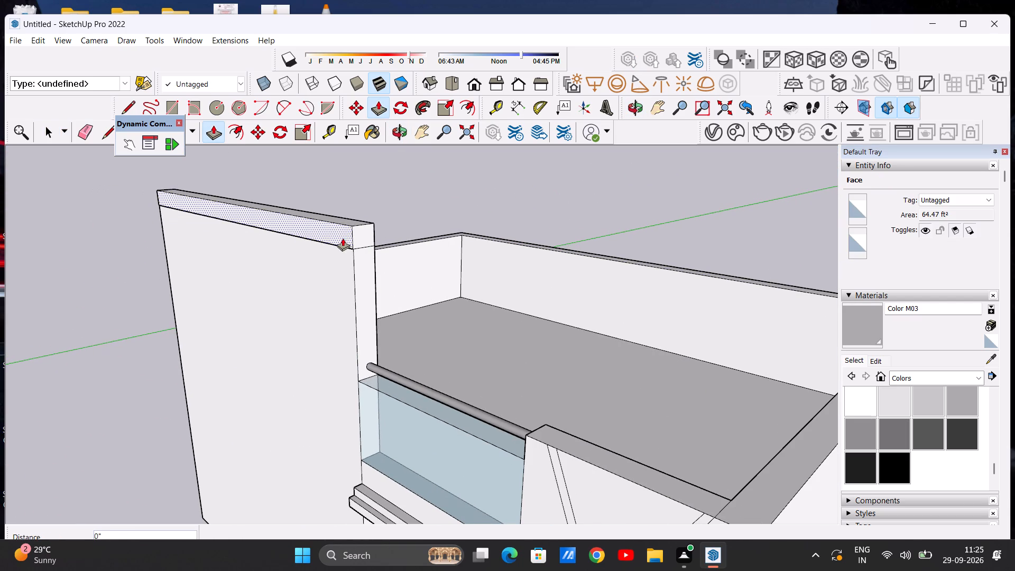
click(328, 238)
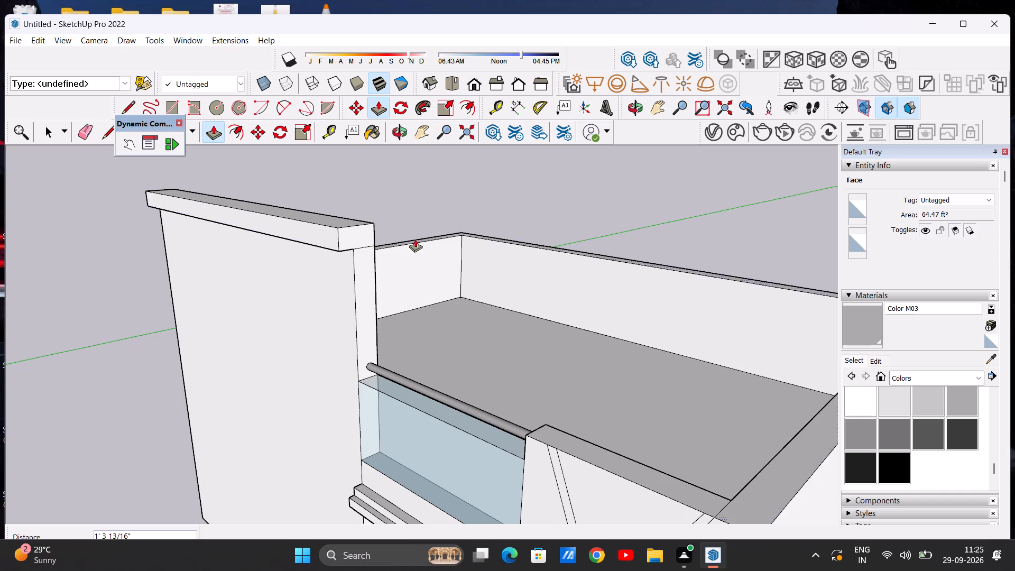
Push/Pull the matching strip on the raised wall's back face outward over the roof terrace to form a deep overhang.
middle_drag(464, 236, 265, 256)
scroll(281, 241, up, 5)
click(285, 215)
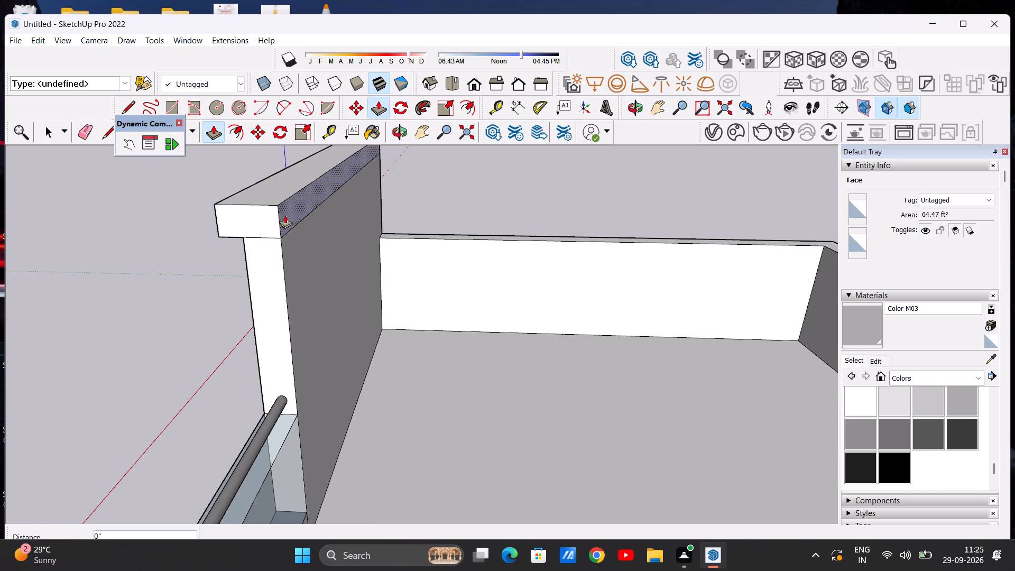
scroll(600, 218, down, 12)
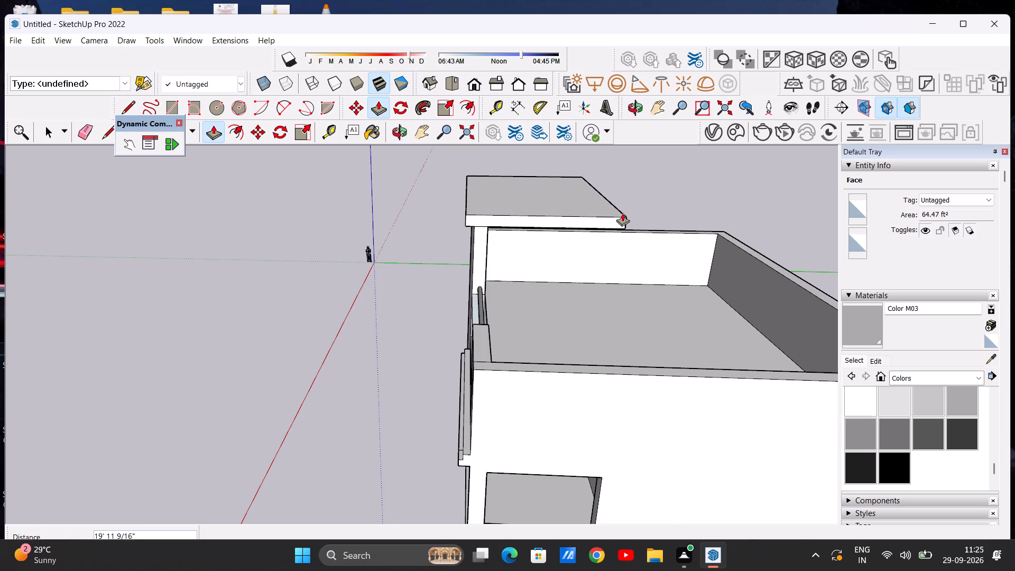
click(591, 217)
key(space)
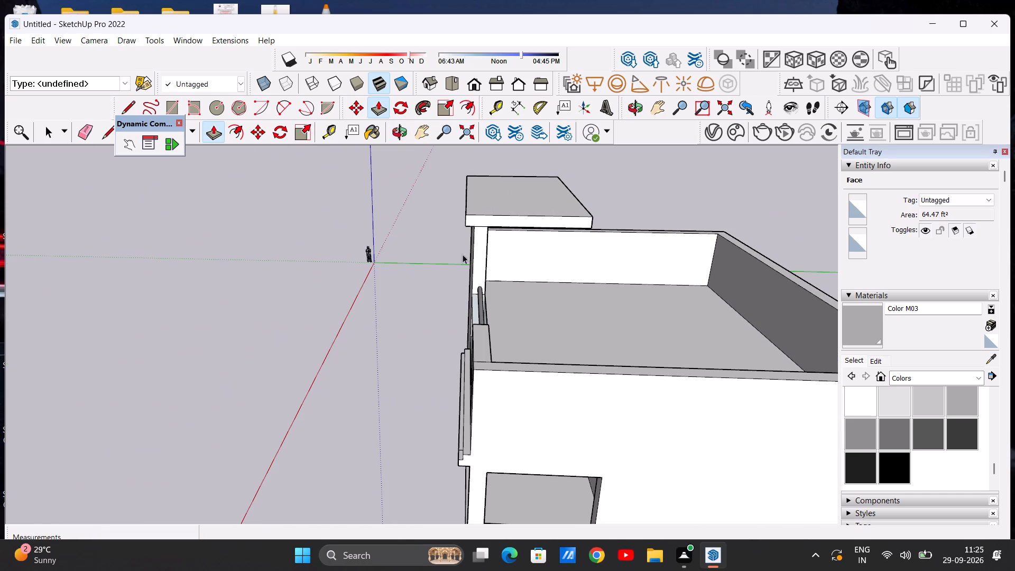
Push/Pull the front edge of the raised wall's overhanging top slab outward by about another 1' 1".
middle_drag(470, 261, 731, 224)
scroll(417, 267, down, 5)
middle_drag(346, 268, 529, 243)
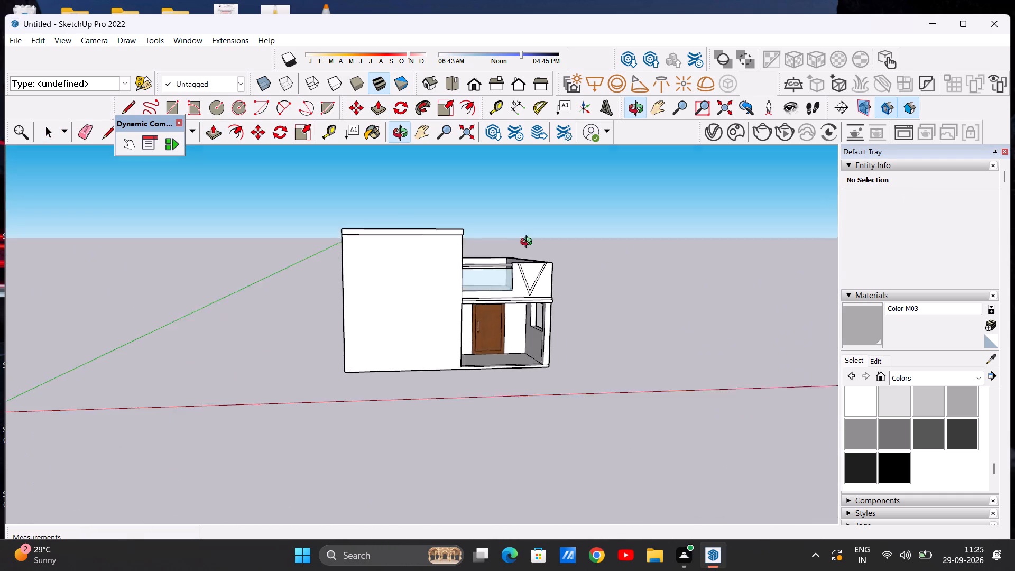
middle_drag(529, 243, 567, 234)
middle_drag(271, 302, 525, 236)
middle_drag(504, 235, 401, 250)
scroll(472, 225, up, 6)
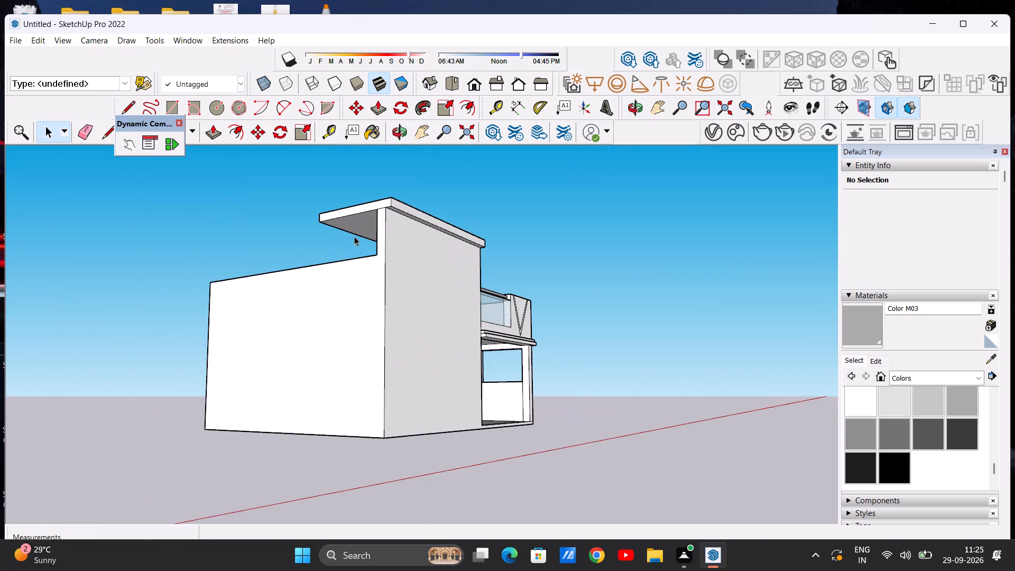
middle_drag(414, 227, 401, 192)
scroll(411, 189, up, 19)
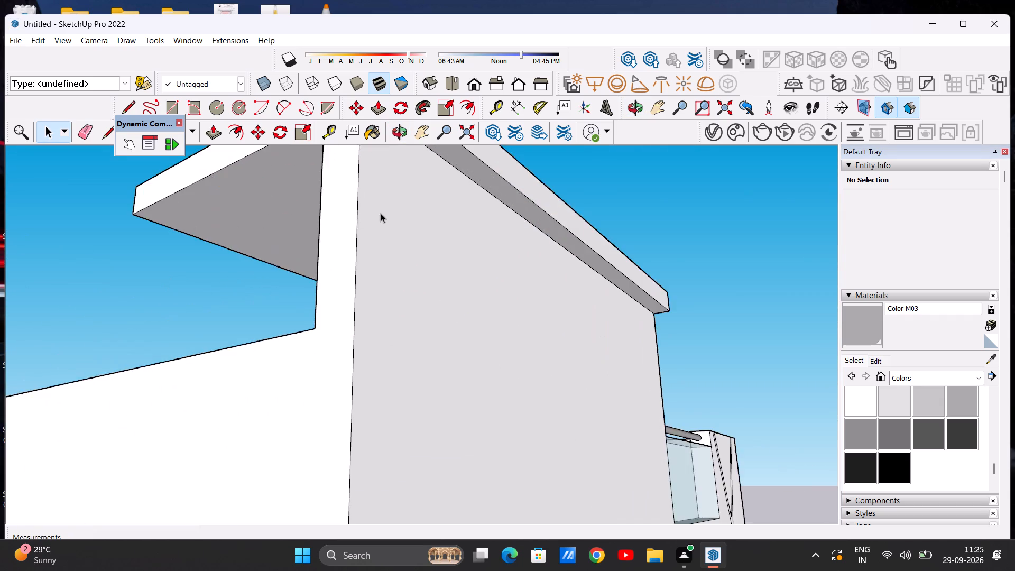
scroll(384, 223, down, 9)
middle_drag(401, 234, 454, 293)
middle_drag(496, 281, 379, 259)
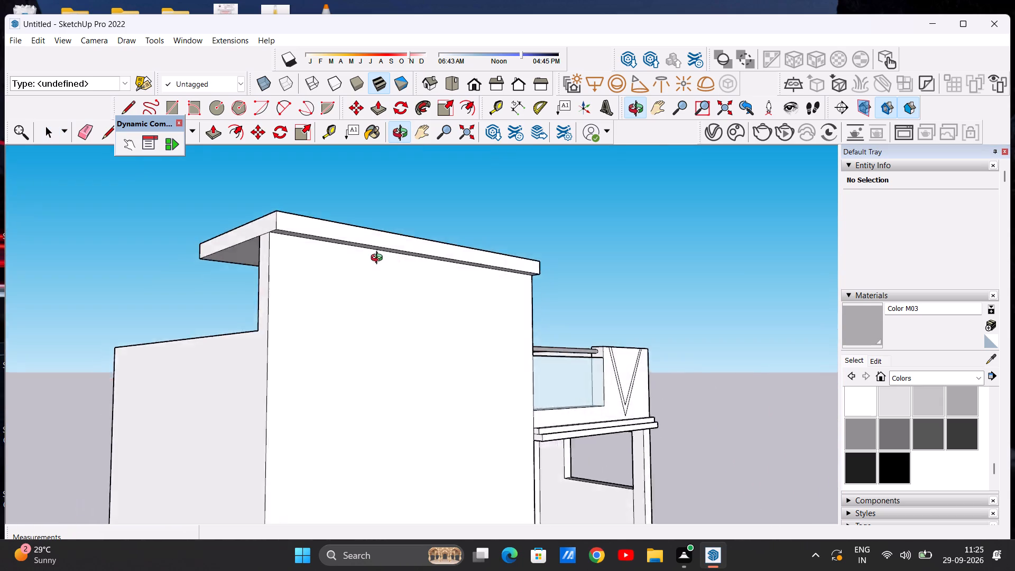
middle_drag(379, 259, 506, 268)
scroll(520, 245, up, 3)
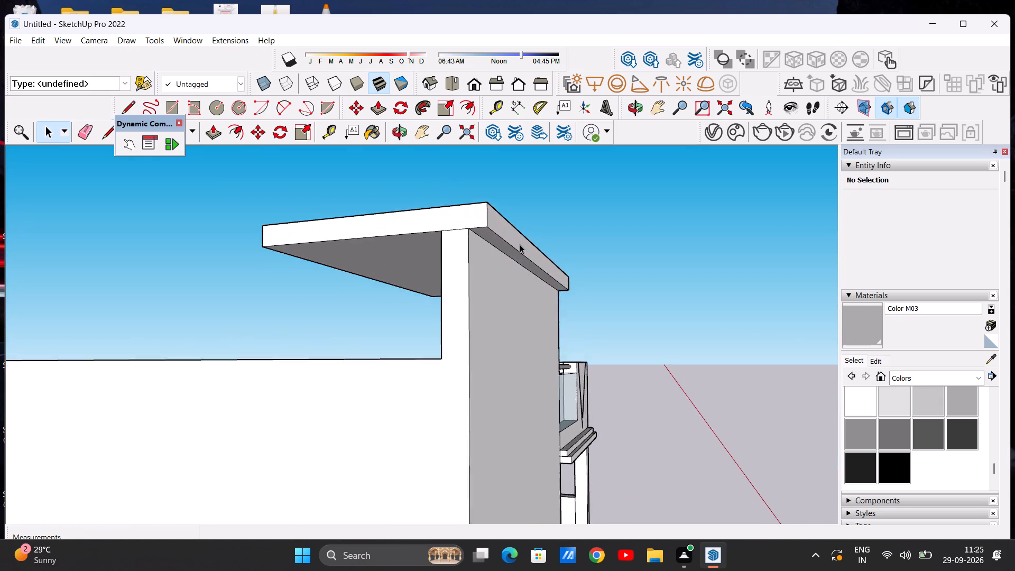
scroll(520, 244, up, 4)
click(208, 131)
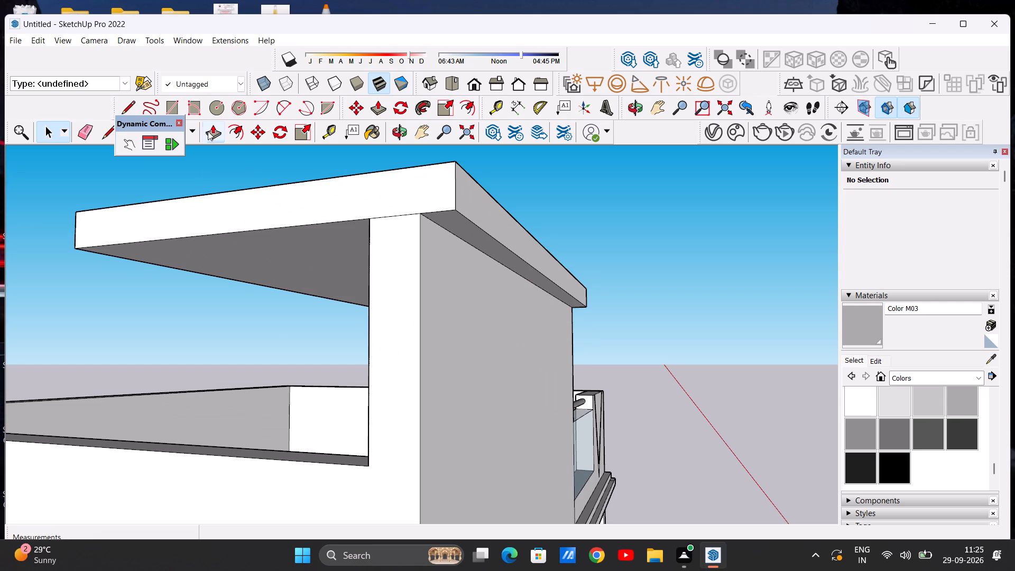
click(463, 188)
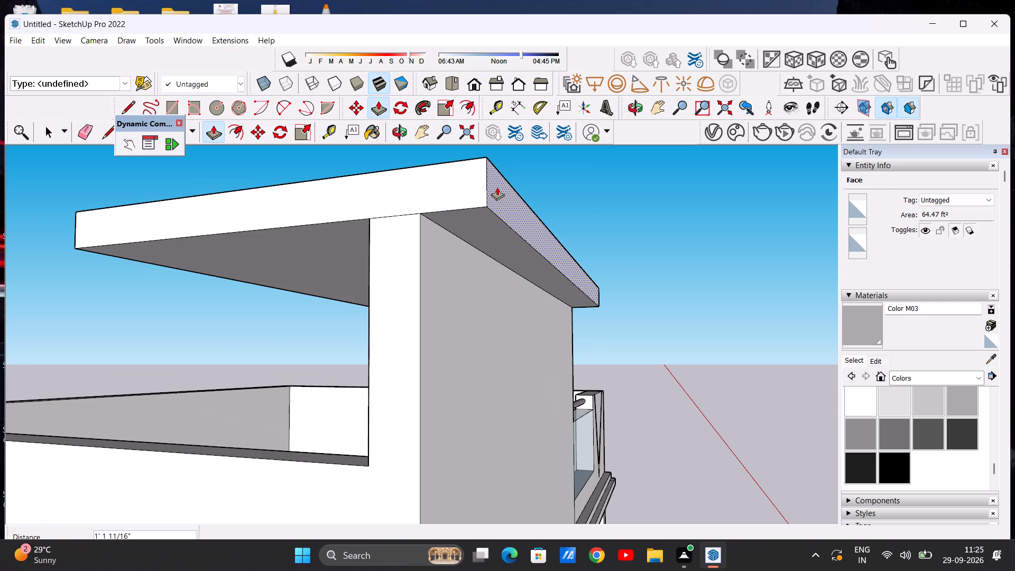
click(492, 187)
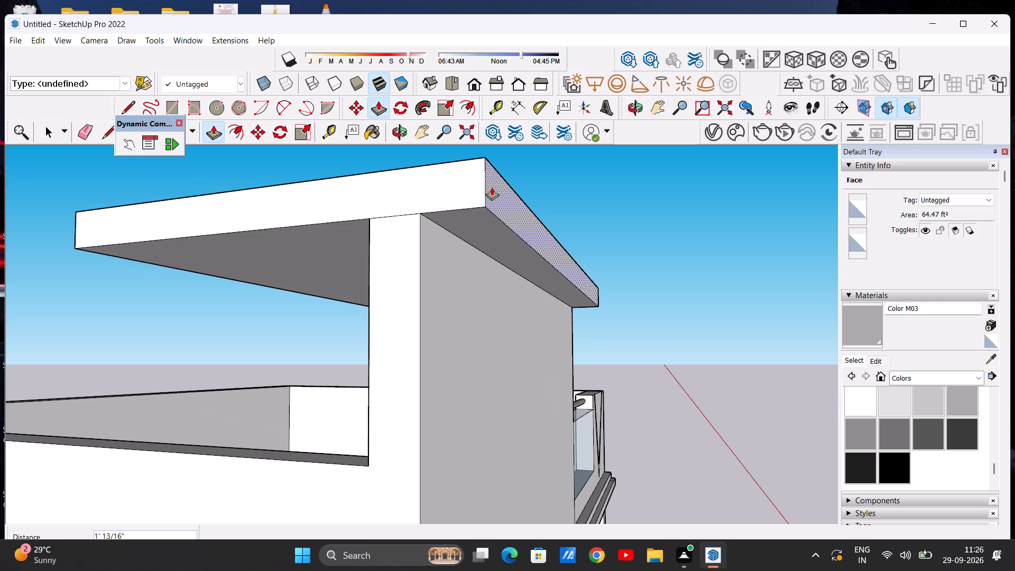
key(space)
Examine the raised wall's top slab and the building's front from below, from the side and at eye level.
scroll(420, 266, down, 10)
middle_drag(529, 262, 425, 274)
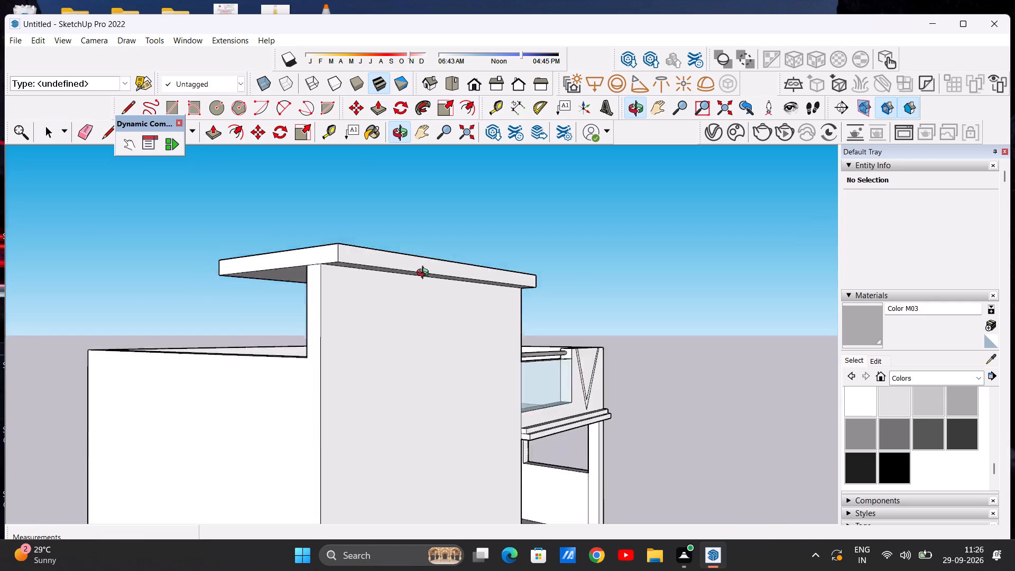
middle_drag(425, 274, 339, 205)
middle_drag(420, 278, 156, 221)
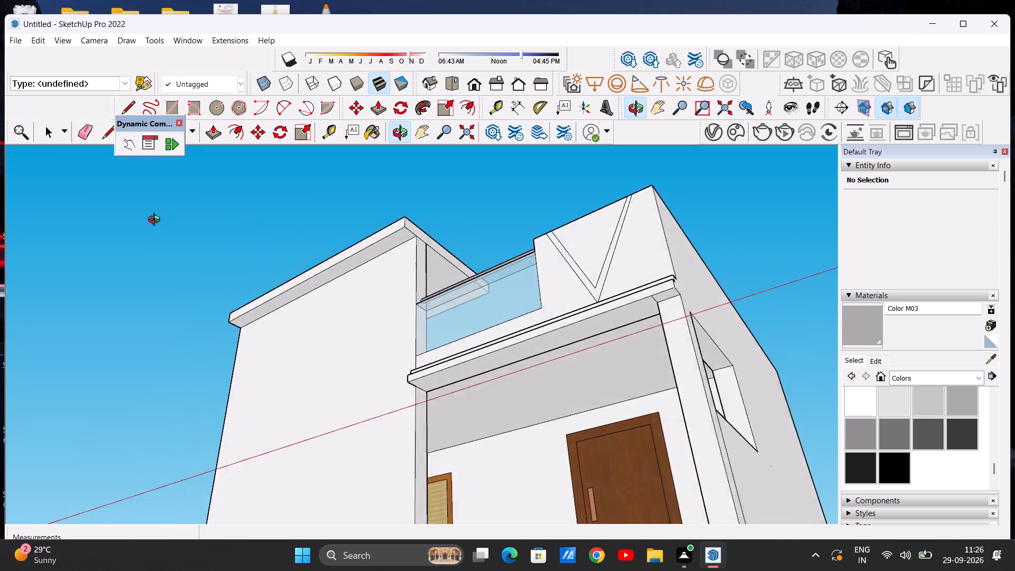
middle_drag(156, 221, 149, 227)
middle_drag(146, 242, 342, 345)
scroll(374, 320, down, 12)
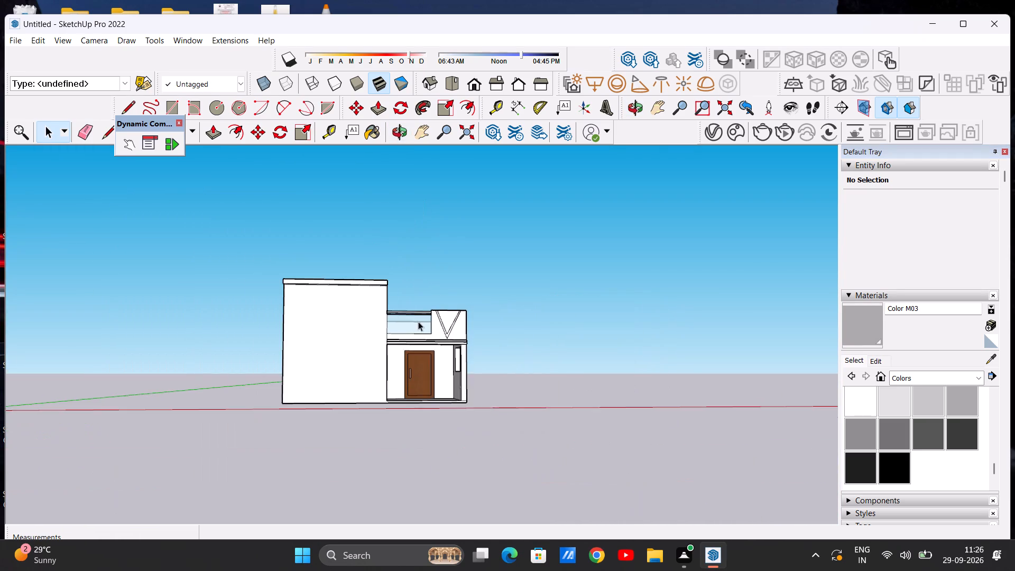
scroll(418, 323, up, 5)
scroll(344, 337, down, 1)
middle_drag(331, 333, 308, 238)
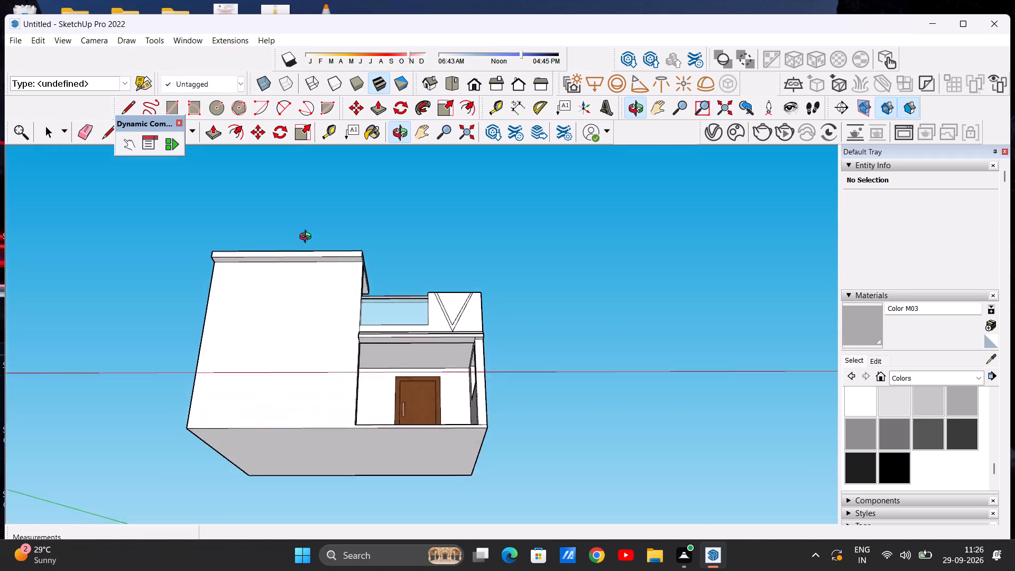
middle_drag(308, 238, 312, 365)
middle_drag(335, 371, 306, 352)
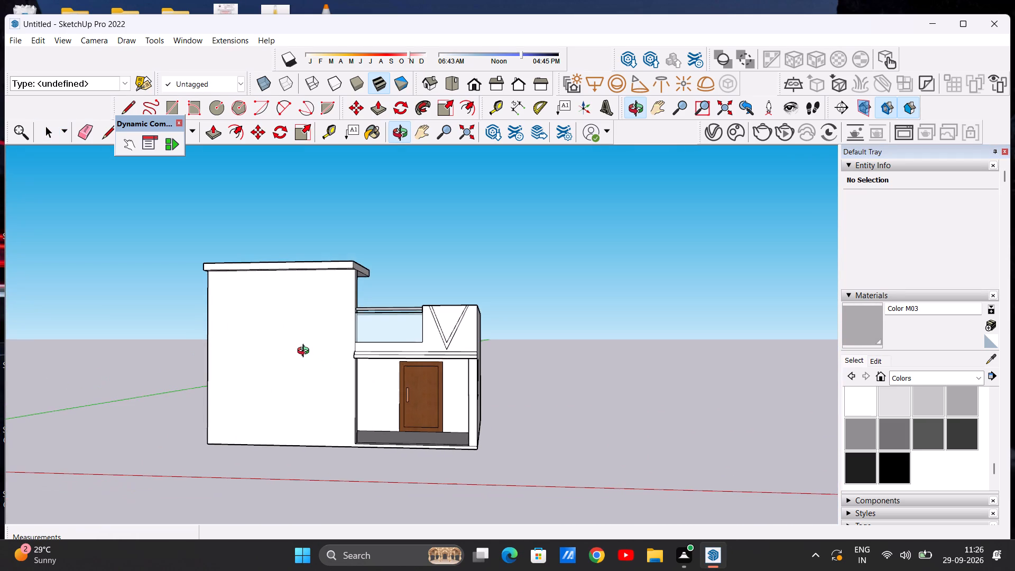
middle_drag(306, 352, 333, 349)
Switch to the standard Front view and examine the building's front elevation.
click(468, 84)
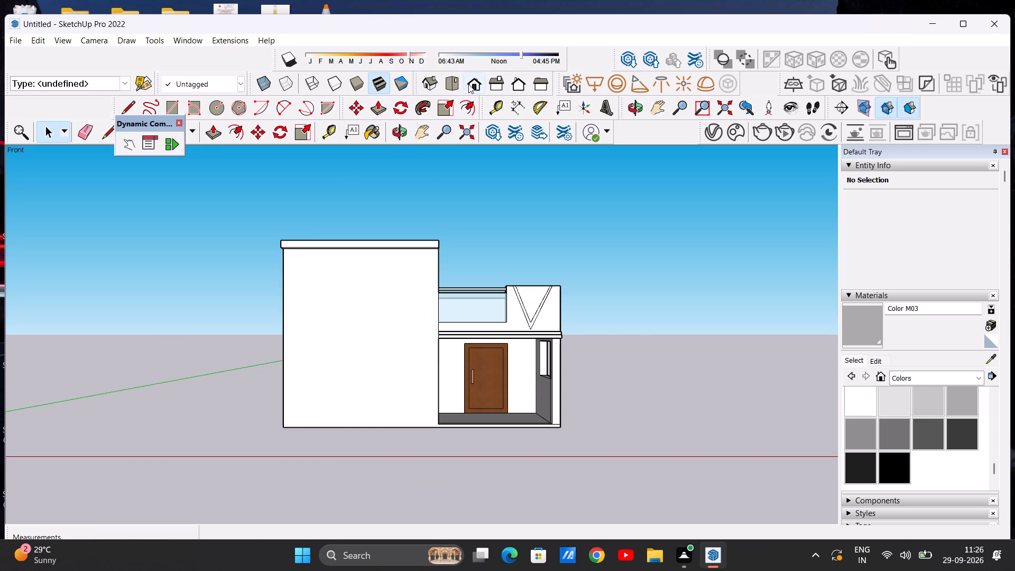
scroll(445, 257, up, 6)
scroll(362, 290, down, 6)
scroll(440, 320, up, 2)
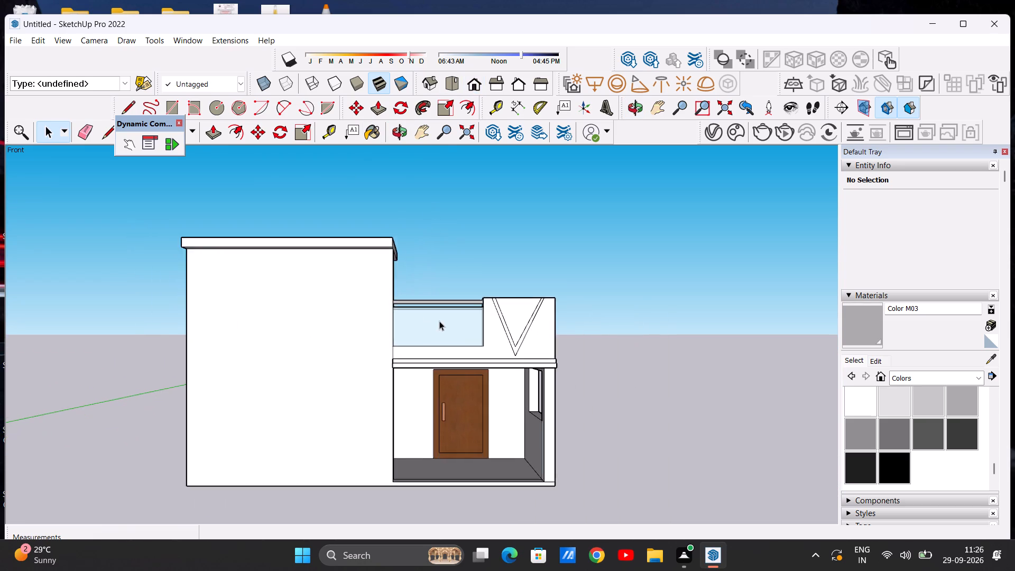
scroll(439, 321, up, 1)
scroll(460, 320, down, 2)
scroll(377, 325, up, 2)
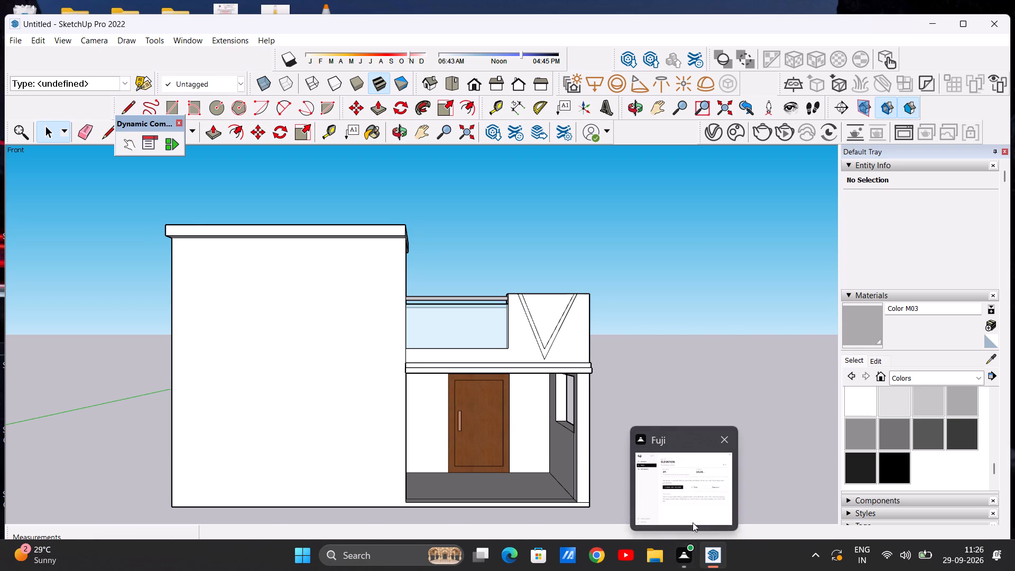
click(708, 501)
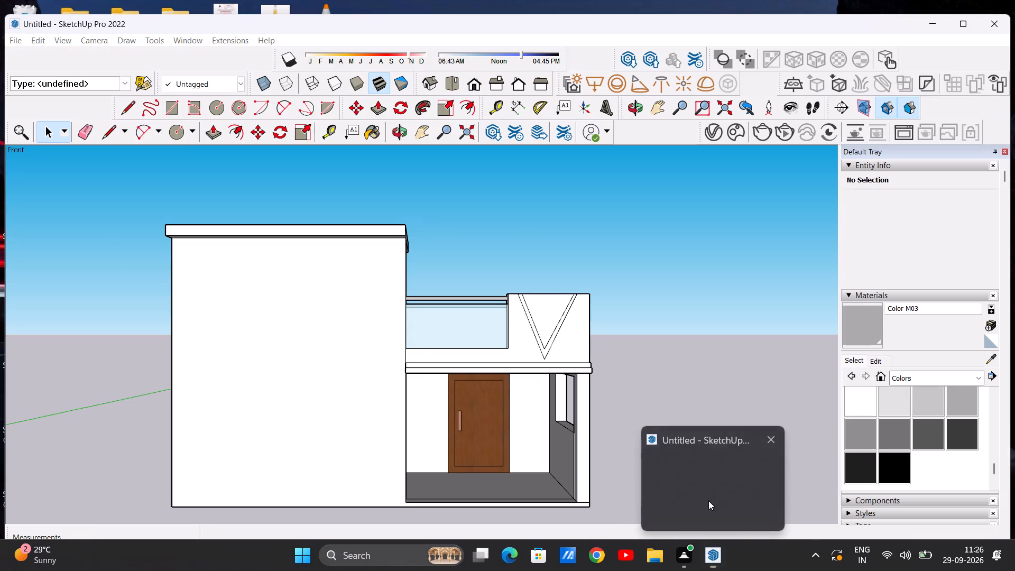
scroll(404, 346, down, 2)
scroll(392, 332, up, 2)
scroll(337, 318, down, 2)
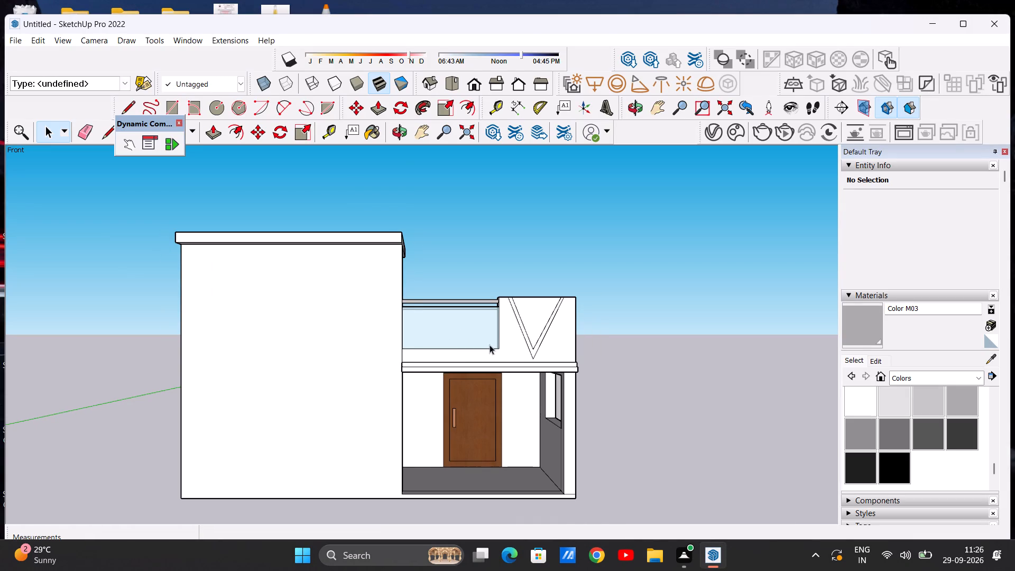
Examine the porch's shuttered window, wooden door and side wall opening up close.
middle_drag(488, 345, 213, 320)
scroll(485, 409, up, 7)
scroll(423, 382, up, 8)
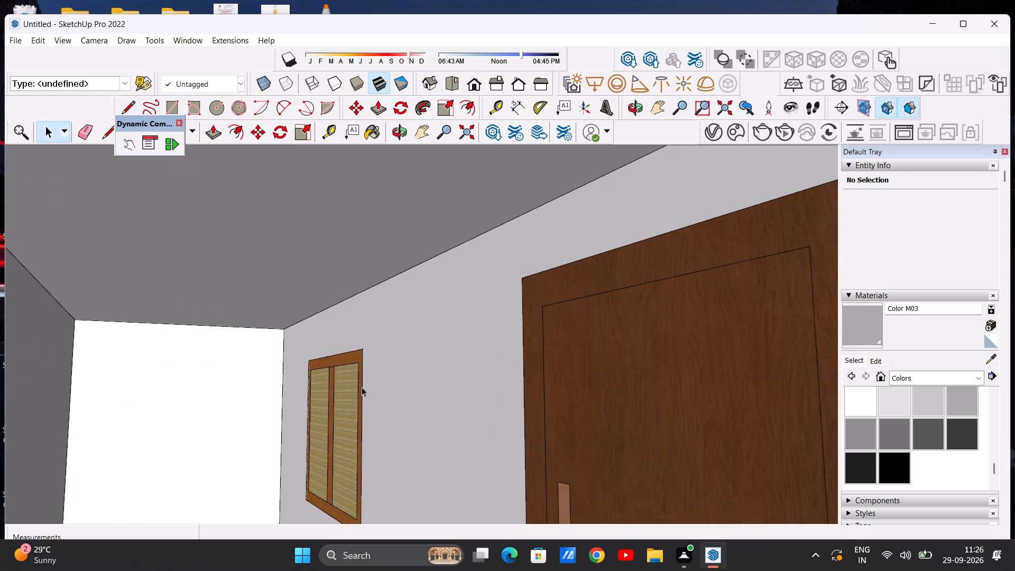
scroll(334, 385, up, 9)
scroll(382, 372, down, 8)
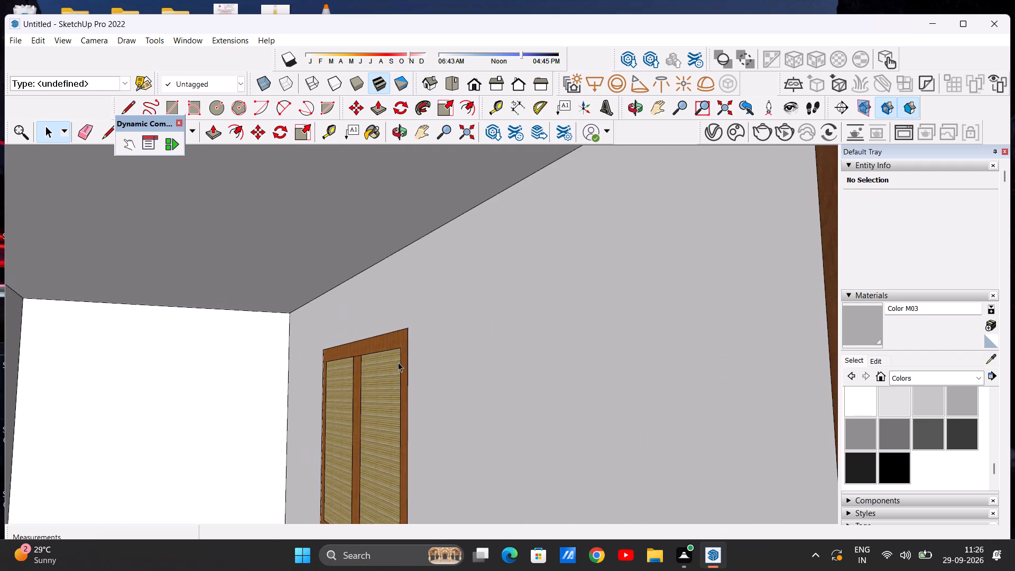
scroll(404, 352, down, 11)
middle_drag(396, 345, 696, 350)
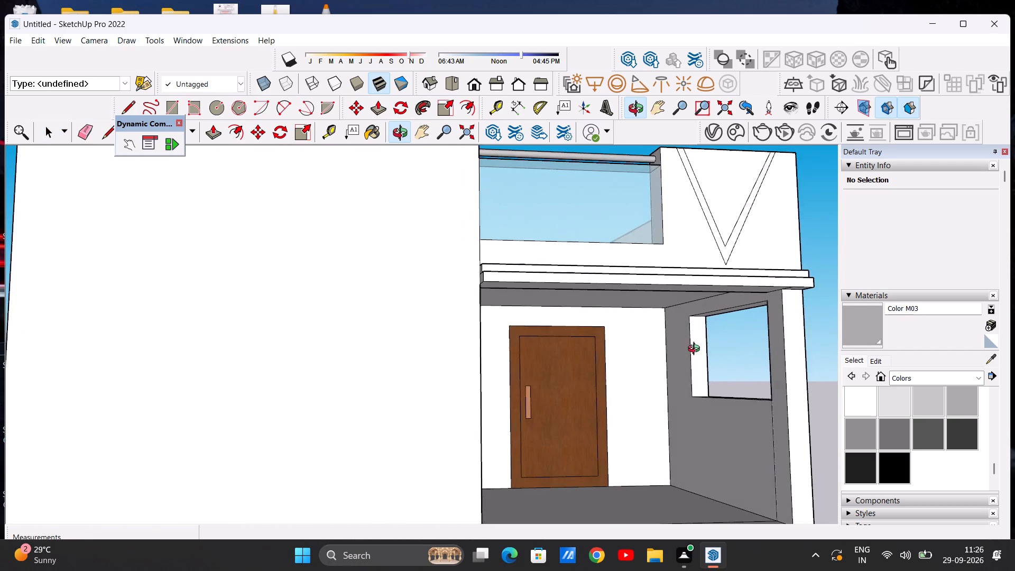
middle_drag(696, 350, 710, 341)
scroll(699, 318, up, 7)
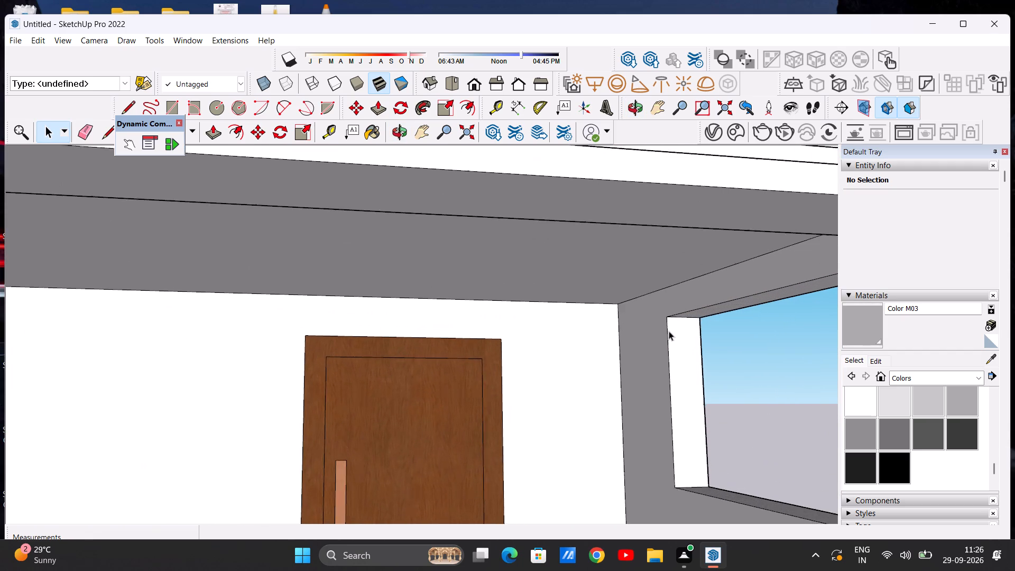
scroll(669, 331, up, 2)
scroll(652, 339, down, 9)
middle_drag(635, 325, 283, 347)
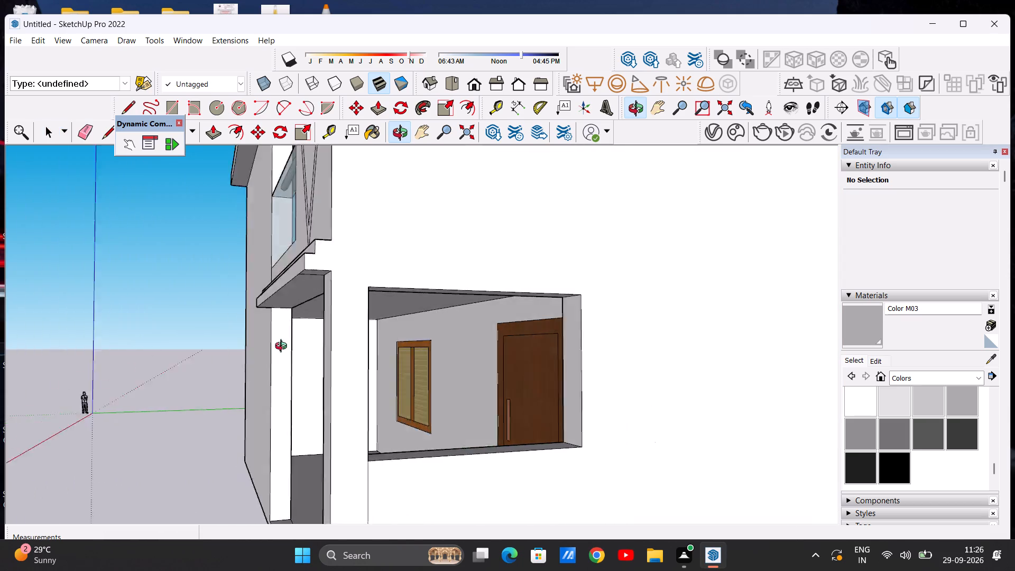
middle_drag(283, 347, 243, 354)
scroll(392, 360, up, 7)
middle_drag(465, 359, 538, 349)
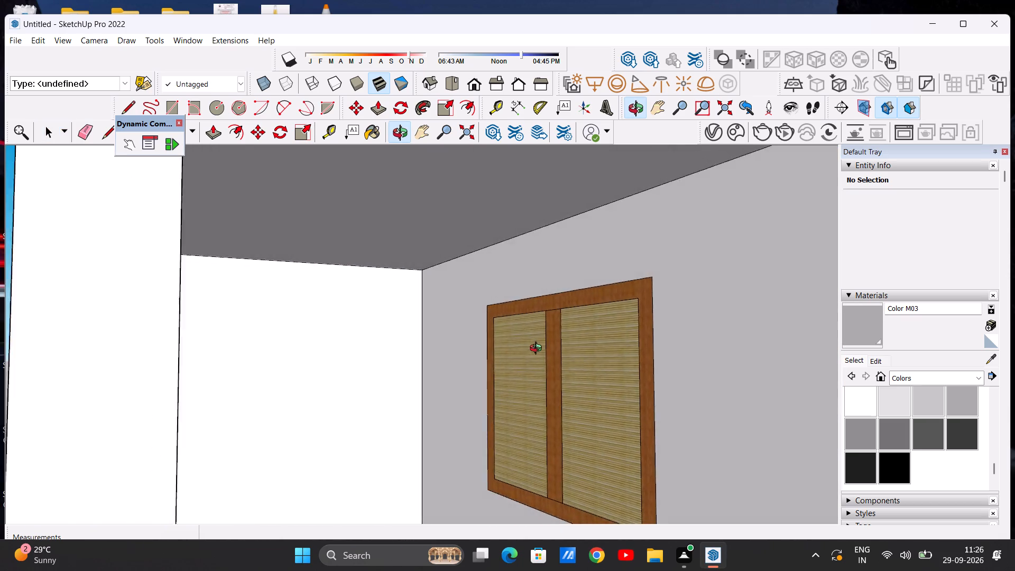
middle_drag(538, 349, 545, 364)
scroll(582, 340, up, 10)
scroll(541, 334, down, 17)
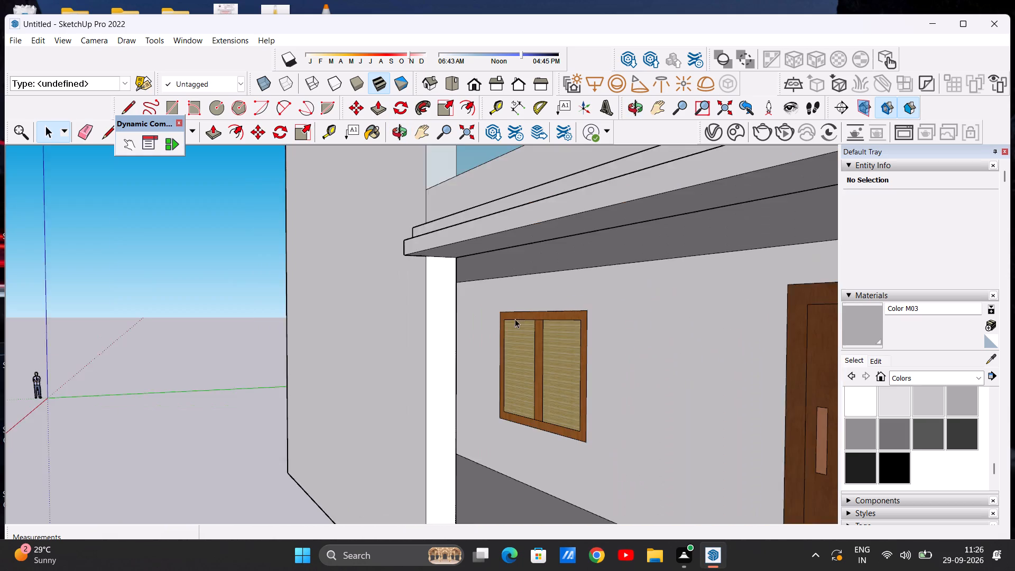
Return to the standard Front view and examine the building's front elevation and the raised wall's top slab.
scroll(515, 319, down, 12)
middle_drag(506, 342, 735, 344)
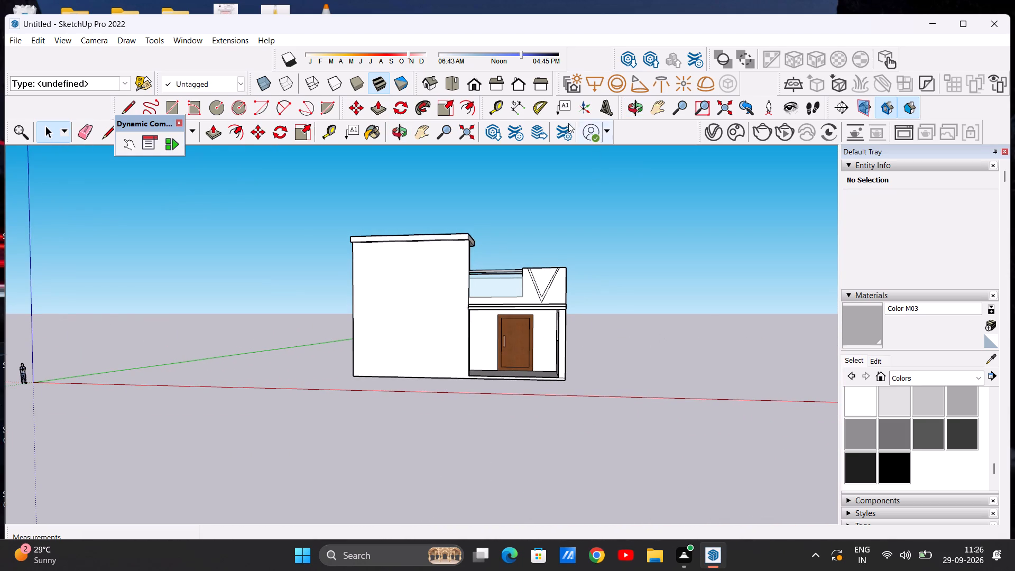
click(473, 84)
scroll(695, 374, up, 5)
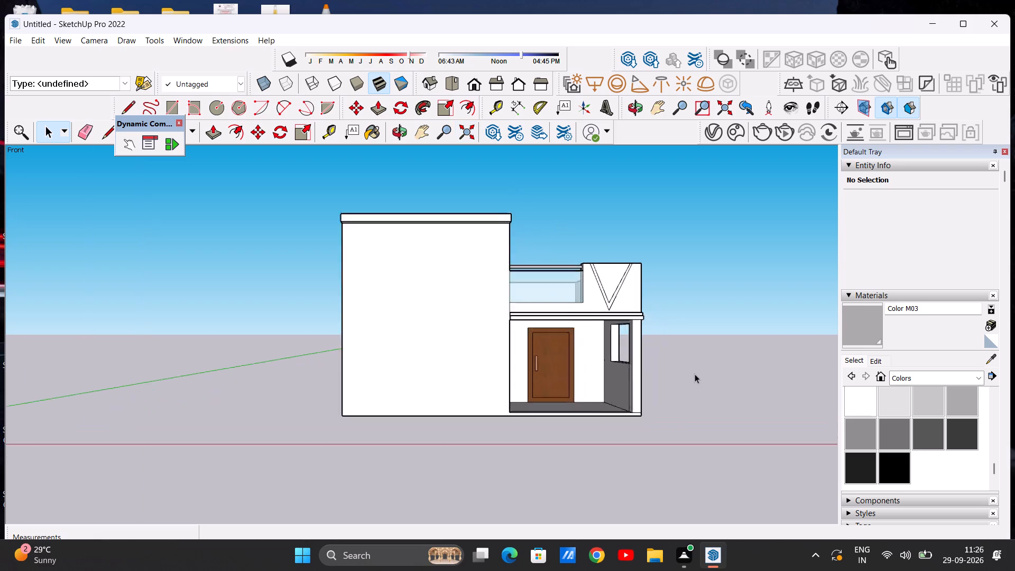
scroll(695, 374, up, 6)
scroll(679, 365, down, 4)
scroll(485, 191, up, 2)
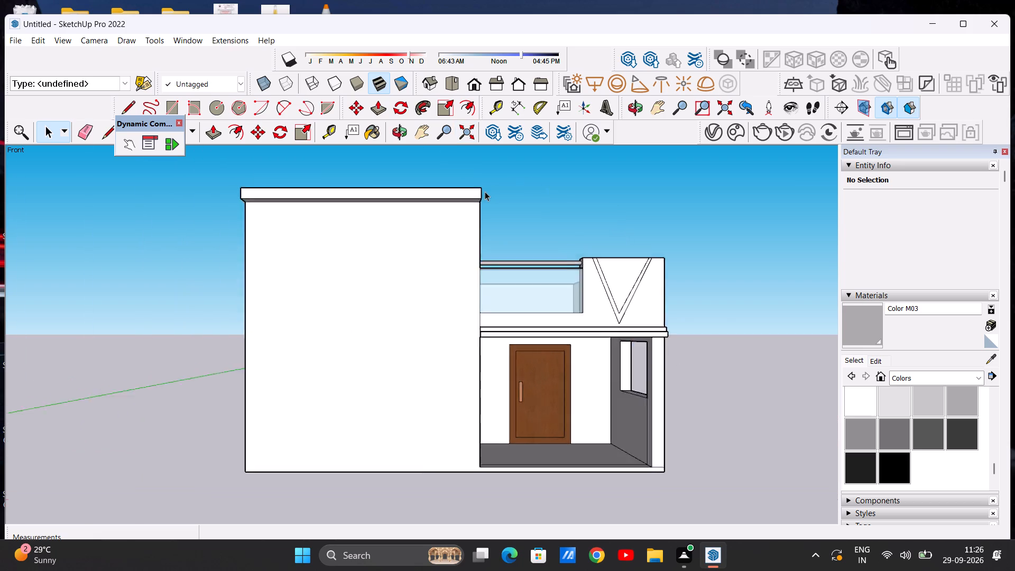
scroll(485, 191, up, 3)
scroll(448, 229, down, 4)
scroll(459, 213, up, 2)
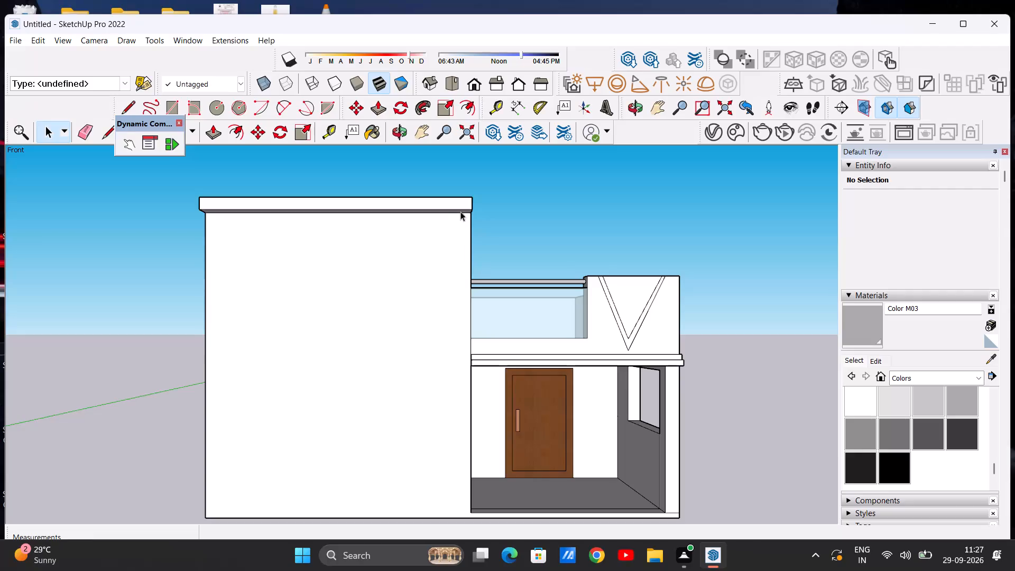
scroll(423, 235, down, 6)
scroll(471, 257, up, 5)
Examine the building's front from below and from the porch side, including the balcony, door and side wall opening.
middle_drag(437, 261, 432, 264)
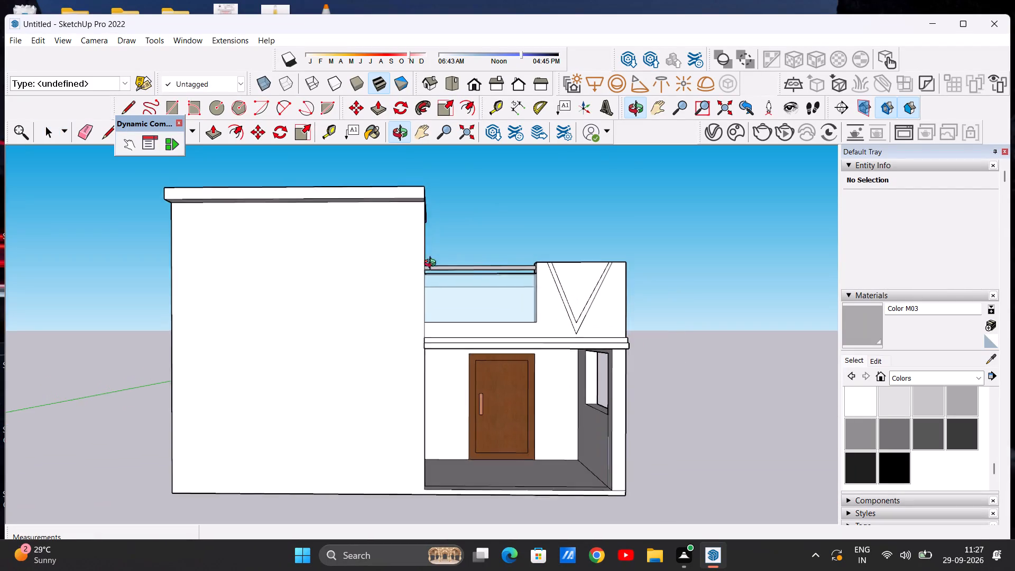
middle_drag(432, 264, 522, 168)
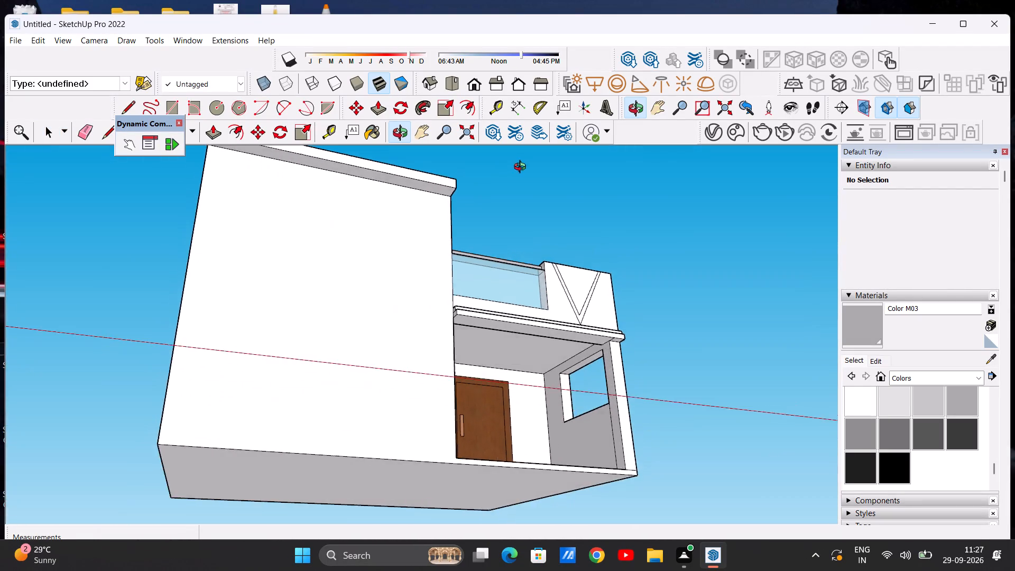
middle_drag(522, 168, 431, 269)
scroll(400, 254, down, 6)
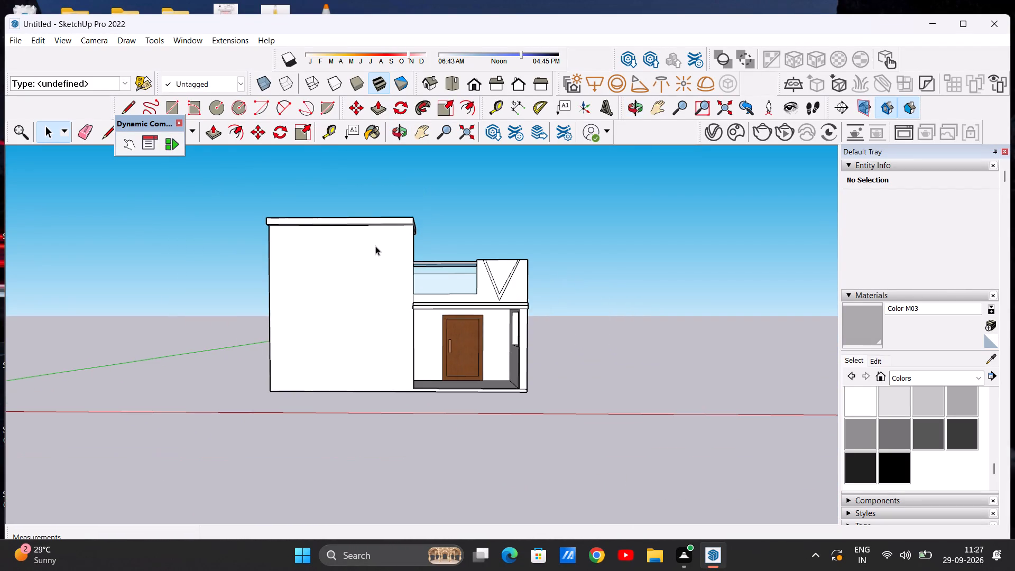
scroll(374, 256, down, 2)
scroll(478, 339, up, 7)
middle_drag(519, 335, 681, 335)
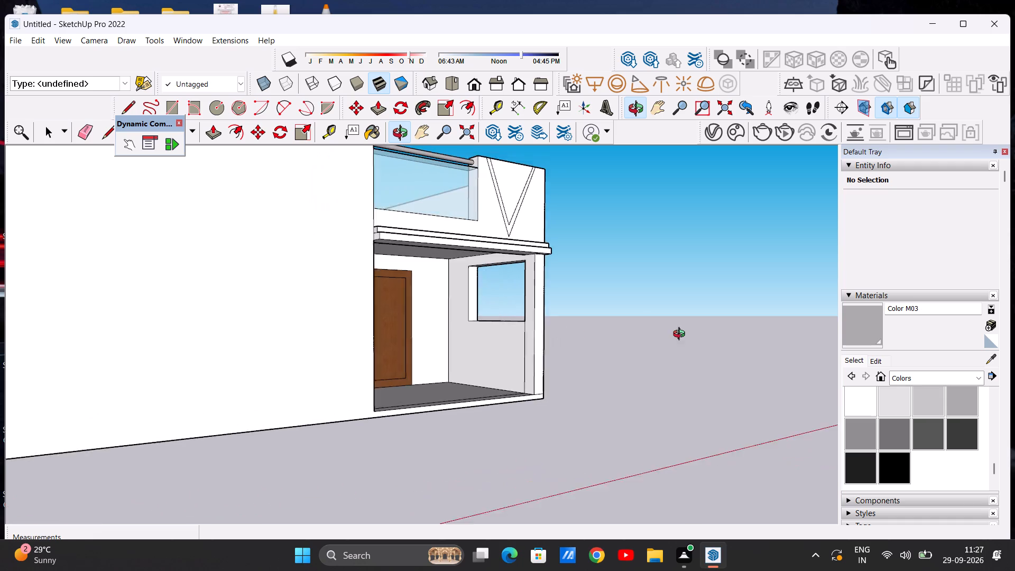
middle_drag(681, 335, 479, 349)
scroll(479, 349, up, 1)
scroll(478, 352, down, 7)
scroll(228, 276, up, 6)
scroll(334, 272, down, 7)
scroll(346, 269, up, 5)
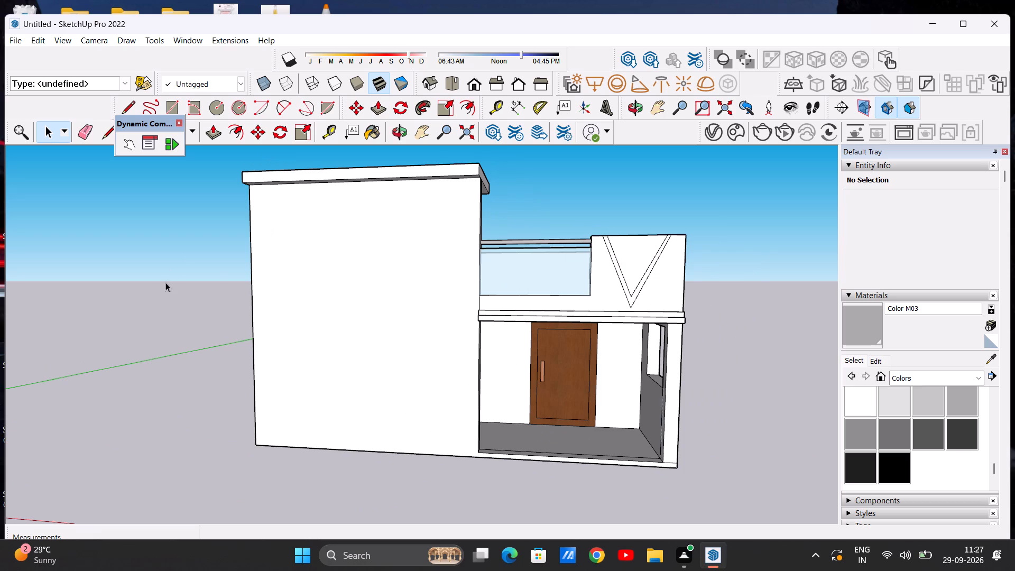
scroll(567, 262, down, 8)
scroll(683, 253, up, 7)
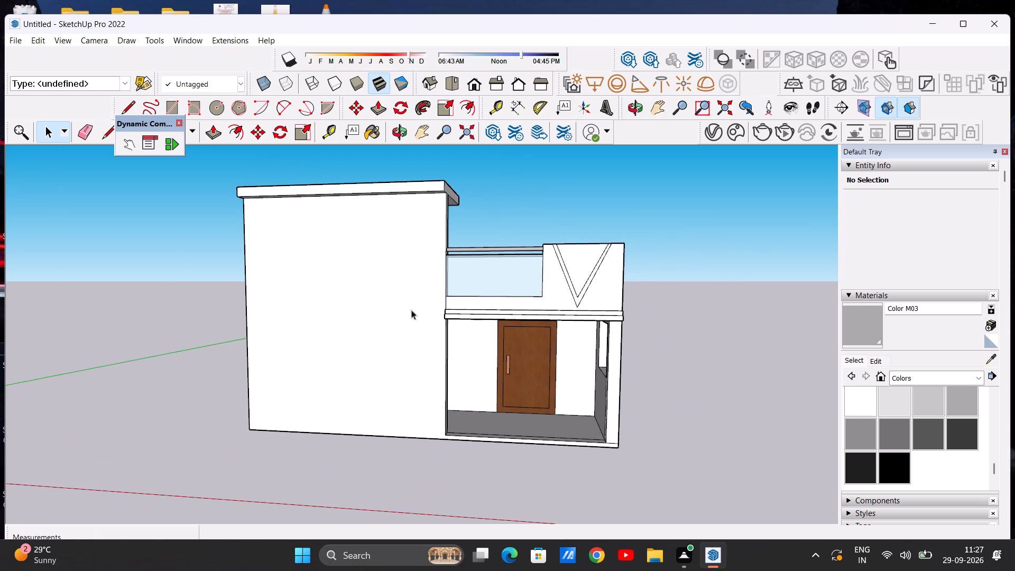
Examine the blank raised front wall against the porch and glass balcony from the front and from the porch side.
middle_drag(390, 315, 322, 326)
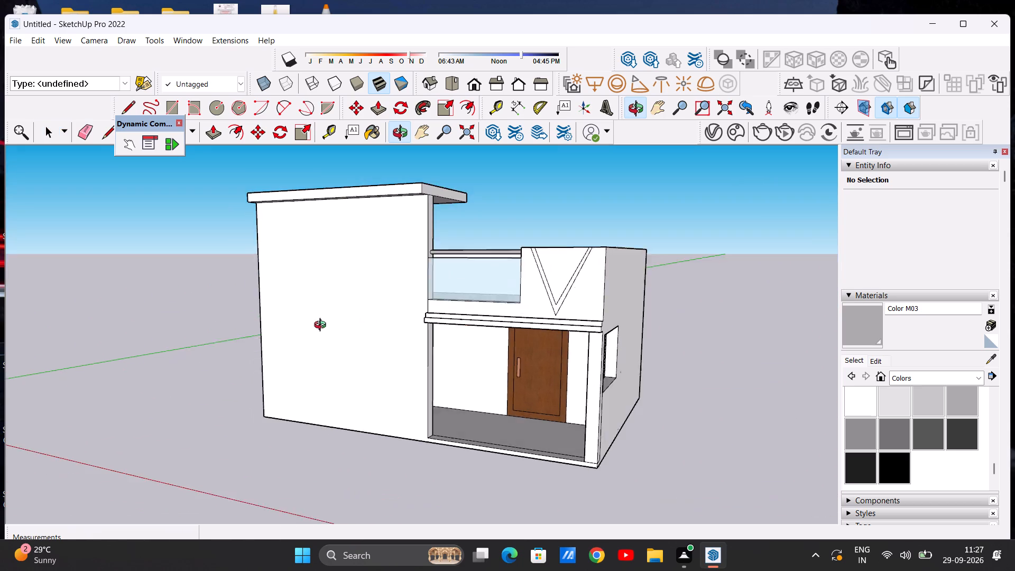
middle_drag(322, 326, 439, 295)
scroll(594, 279, up, 5)
scroll(571, 328, down, 4)
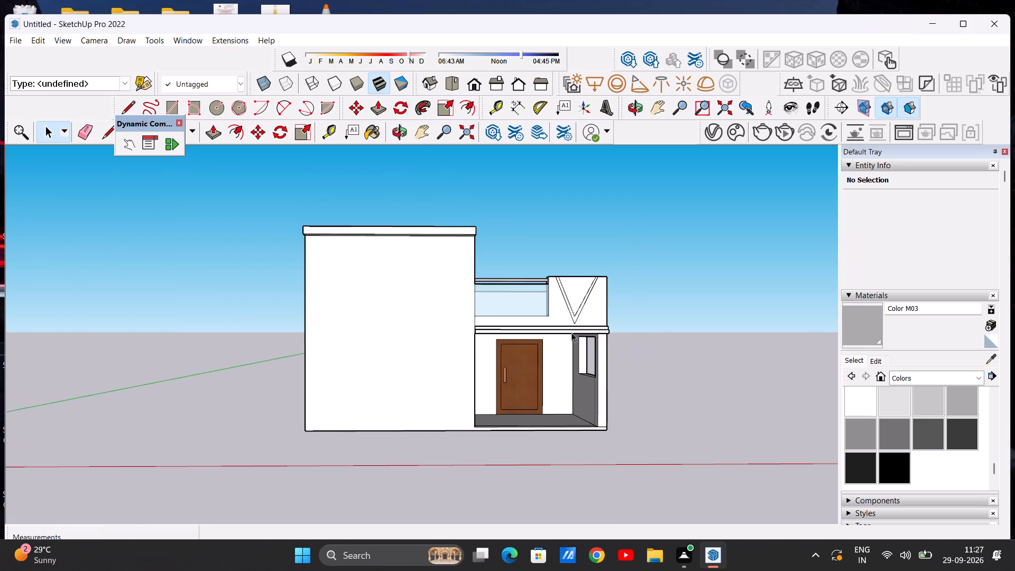
scroll(571, 333, down, 7)
scroll(584, 323, up, 8)
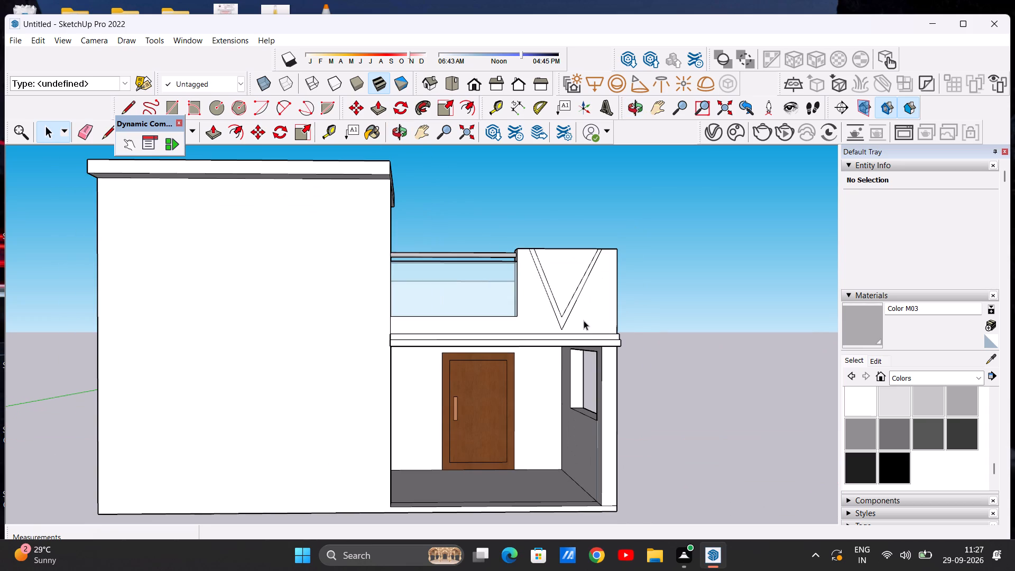
scroll(405, 354, down, 2)
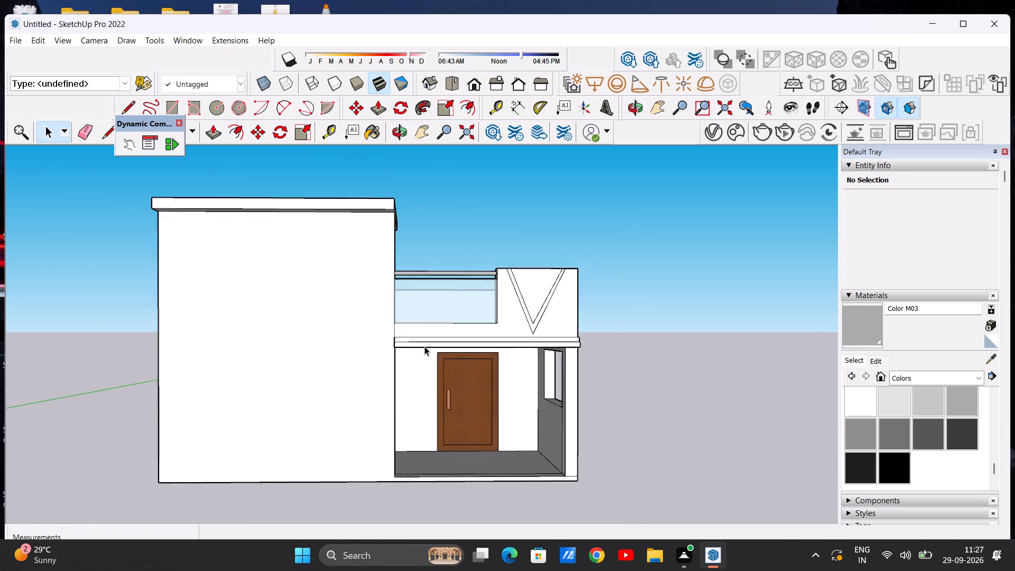
scroll(425, 346, down, 7)
scroll(293, 307, up, 5)
scroll(493, 337, up, 1)
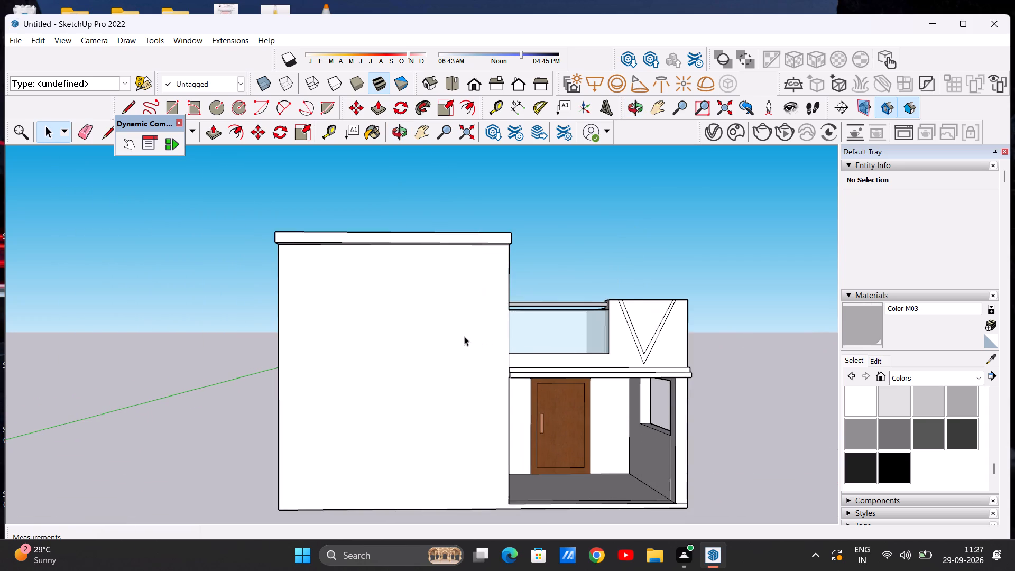
scroll(462, 336, down, 2)
middle_drag(534, 336, 336, 356)
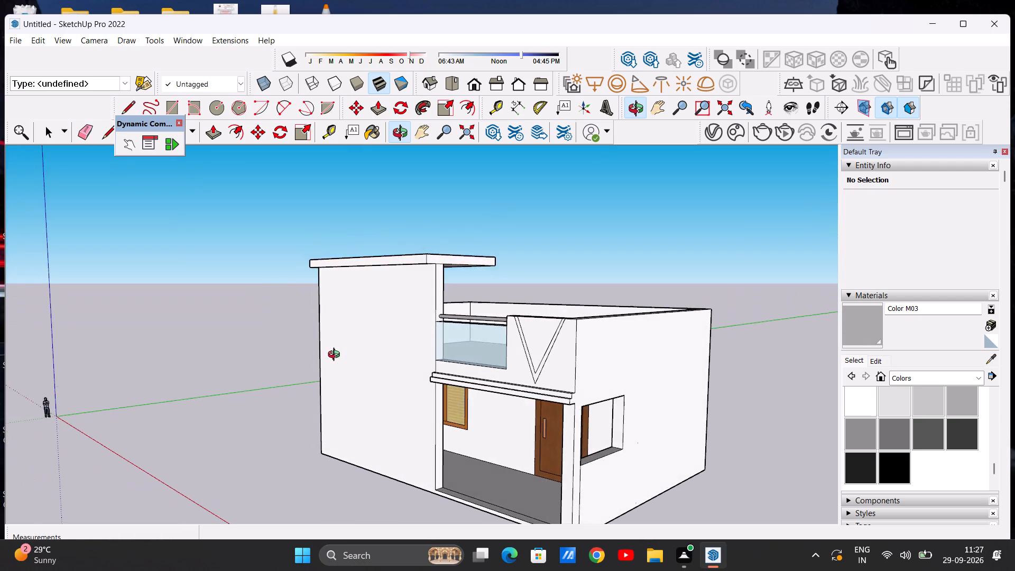
middle_drag(336, 356, 526, 340)
scroll(559, 340, up, 6)
scroll(427, 364, down, 7)
scroll(417, 359, up, 4)
scroll(417, 359, down, 5)
scroll(416, 383, up, 2)
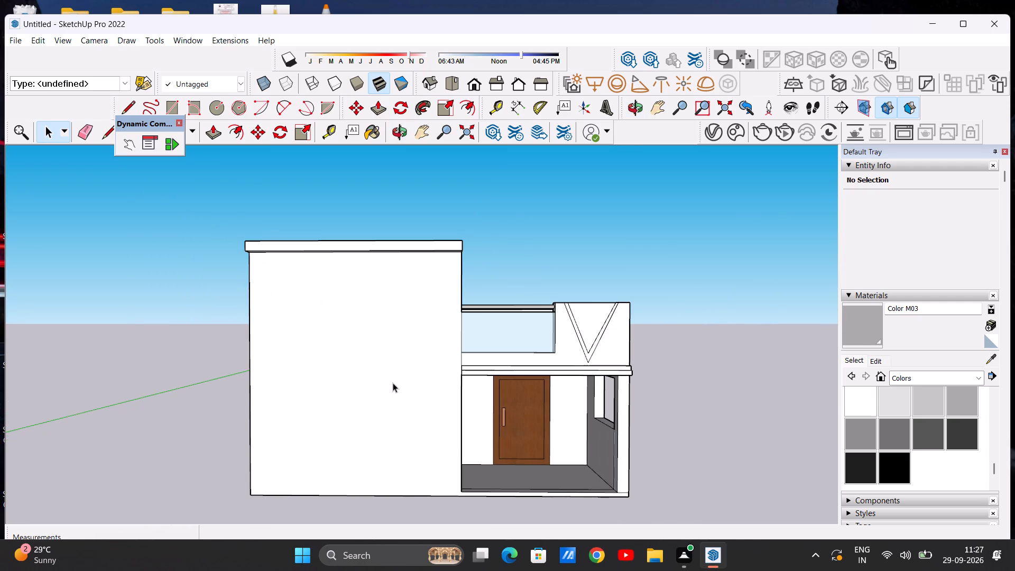
scroll(393, 383, up, 3)
scroll(393, 383, down, 7)
scroll(494, 342, up, 7)
scroll(517, 351, down, 6)
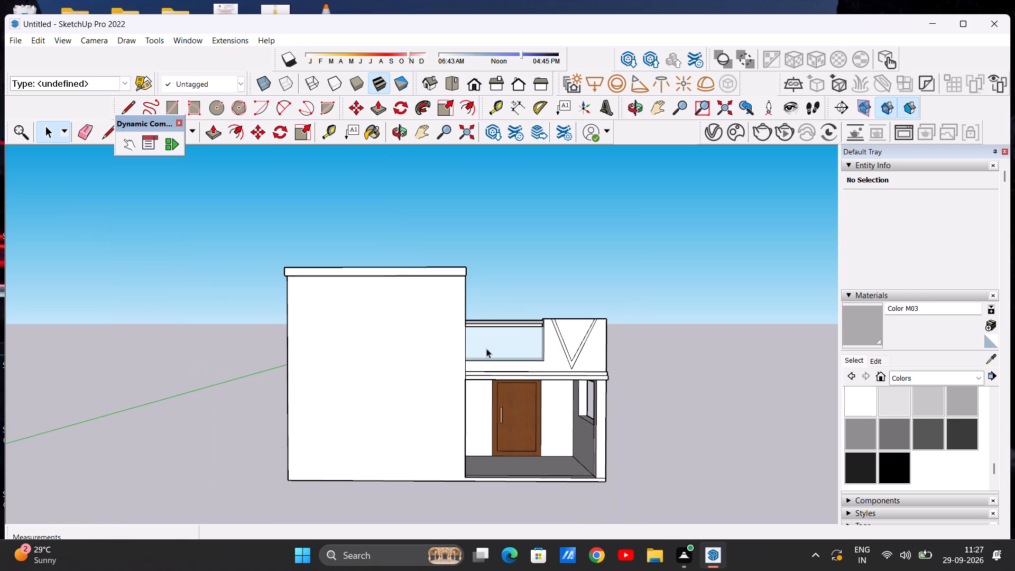
middle_drag(485, 348, 481, 329)
scroll(439, 329, up, 4)
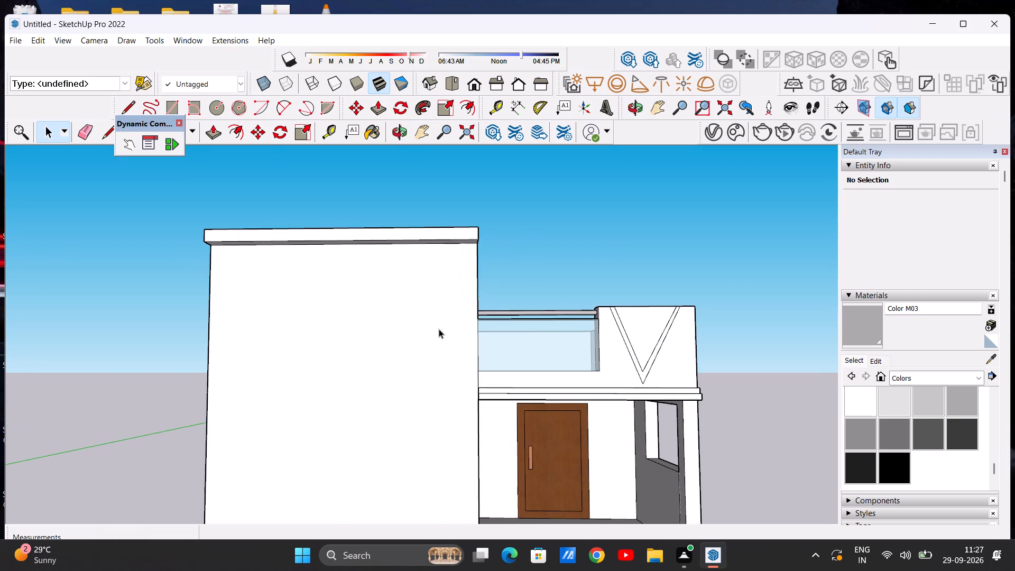
scroll(390, 261, down, 5)
scroll(408, 304, up, 2)
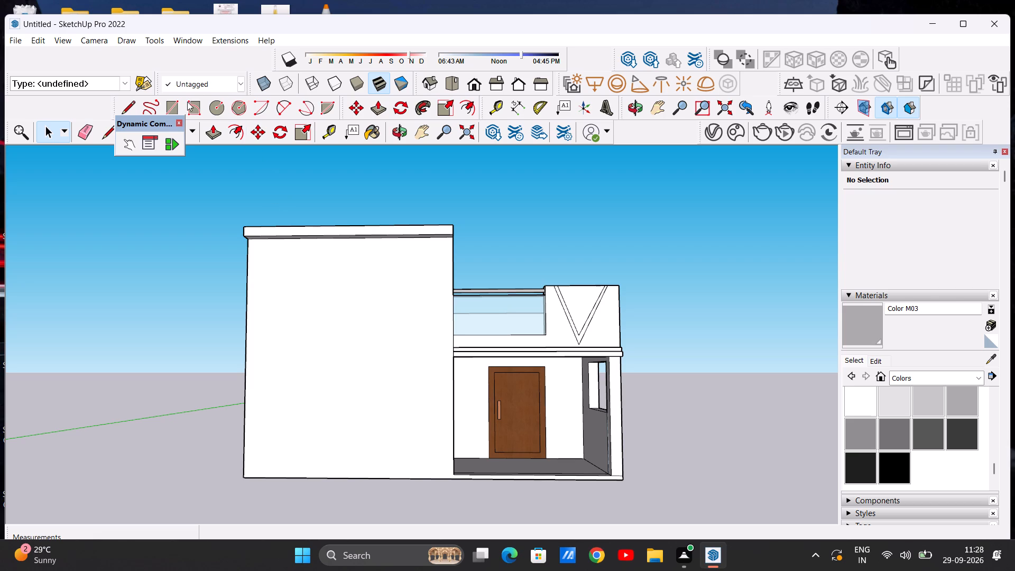
Draw a rectangle about 12' 8" wide and 21' 10" high on the raised wall, from the porch band's lower corner to the wall's base.
click(173, 103)
scroll(324, 245, down, 3)
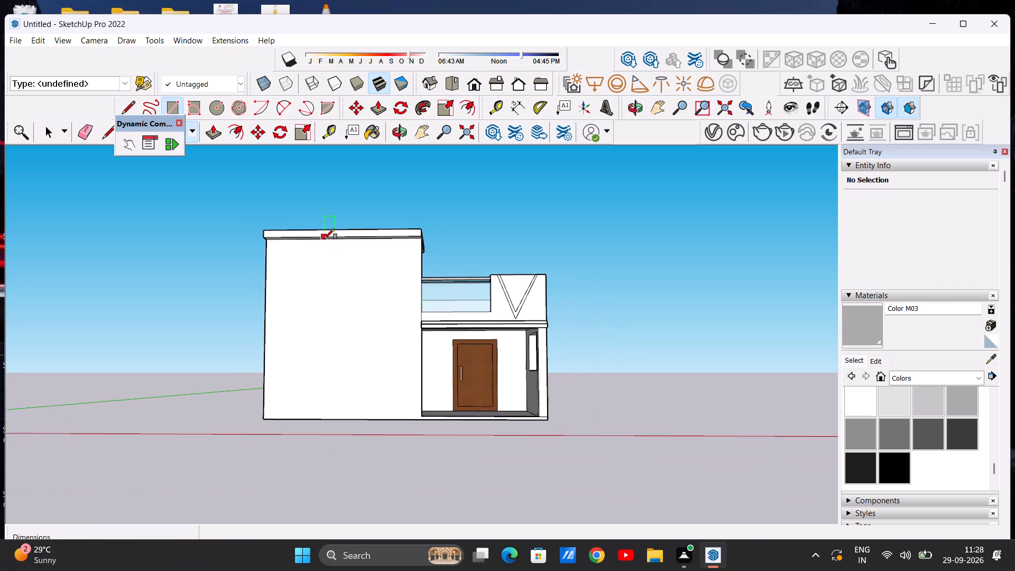
scroll(324, 239, down, 1)
scroll(309, 253, up, 1)
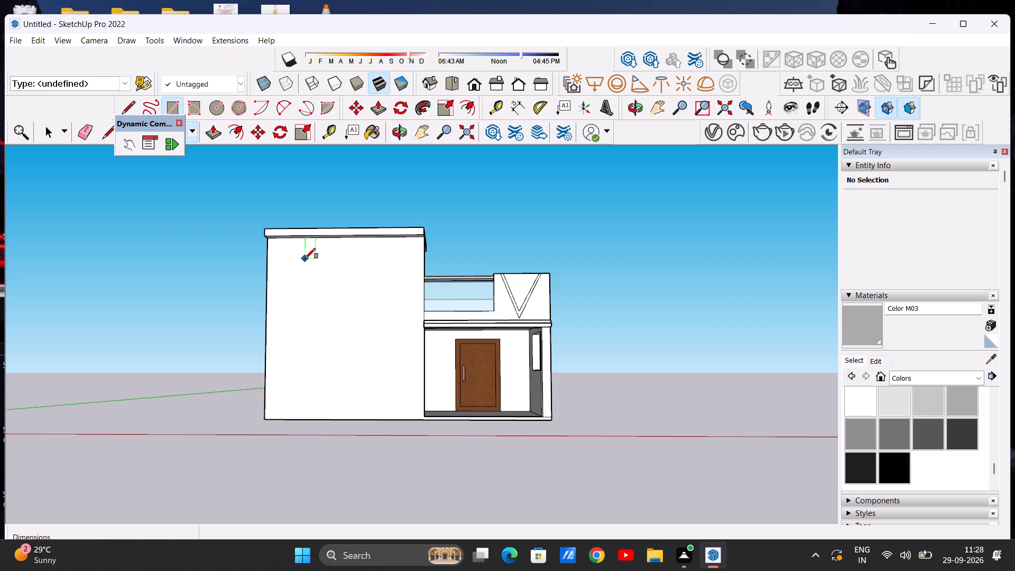
middle_drag(385, 358, 401, 398)
scroll(444, 351, up, 6)
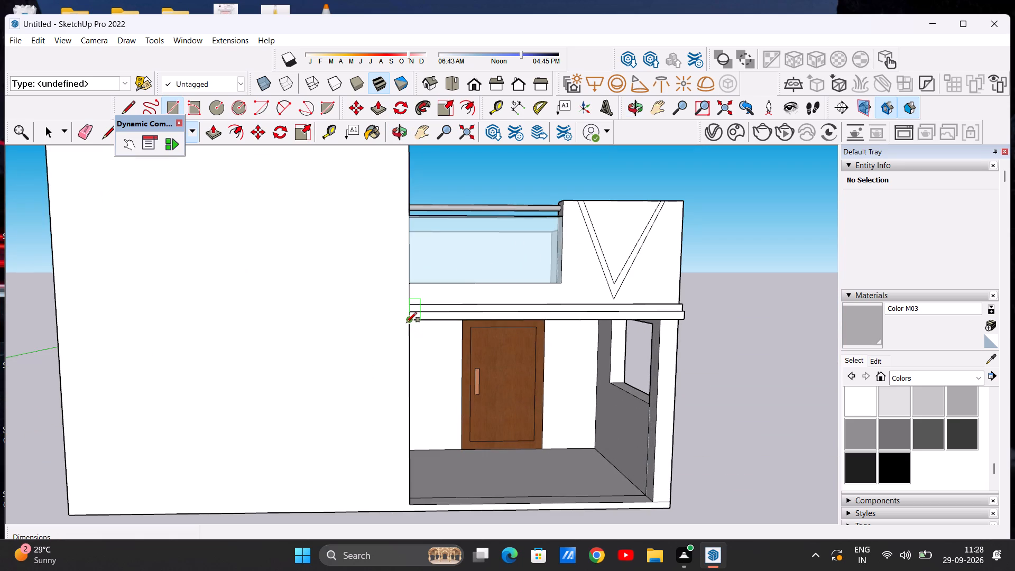
click(407, 323)
scroll(301, 310, down, 6)
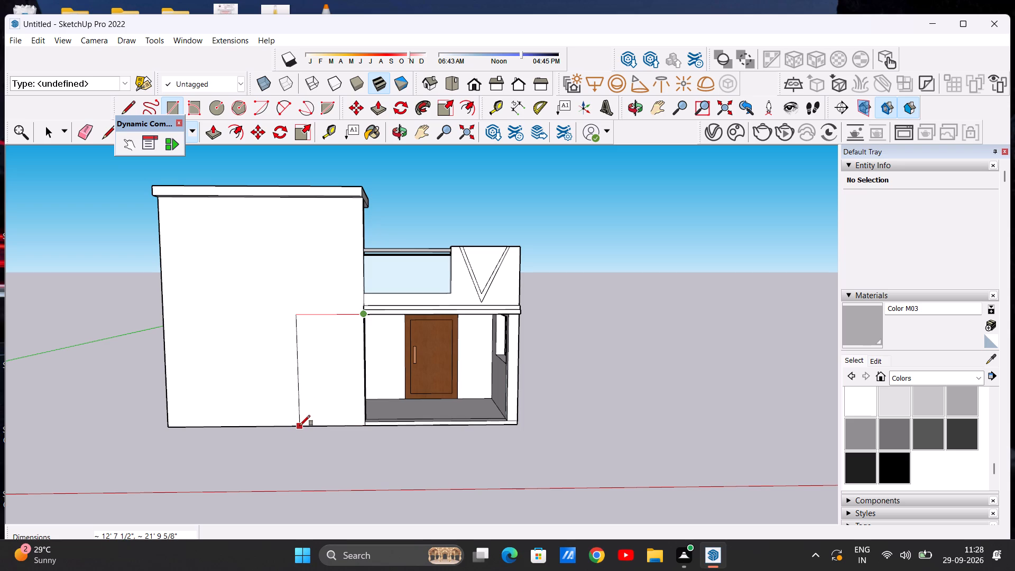
click(300, 426)
key(space)
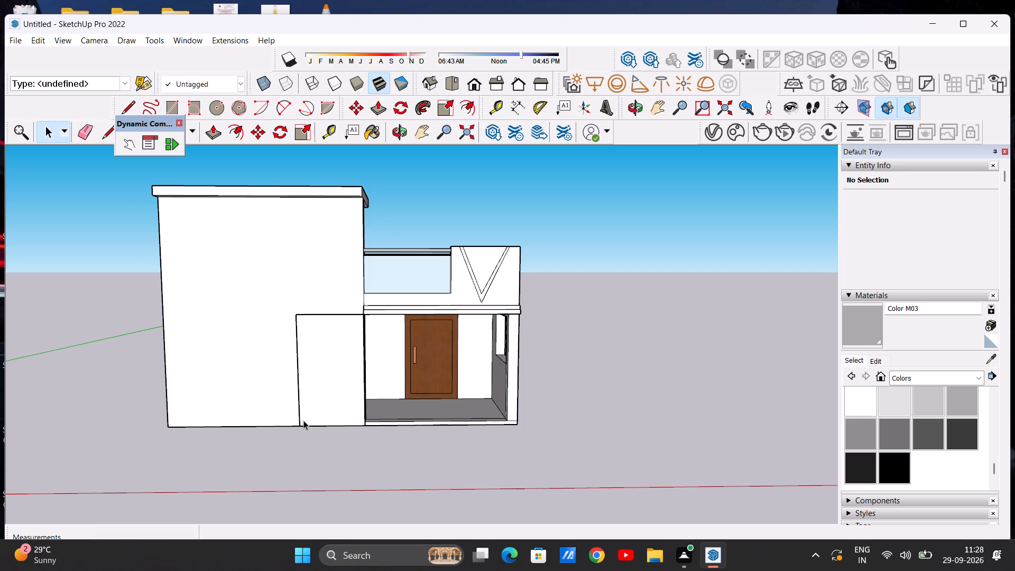
Draw a second rectangle about 16' 3" wide and 22' 4" high on the raised wall, above and beside the lower corner rectangle.
scroll(290, 338, down, 3)
scroll(333, 334, up, 3)
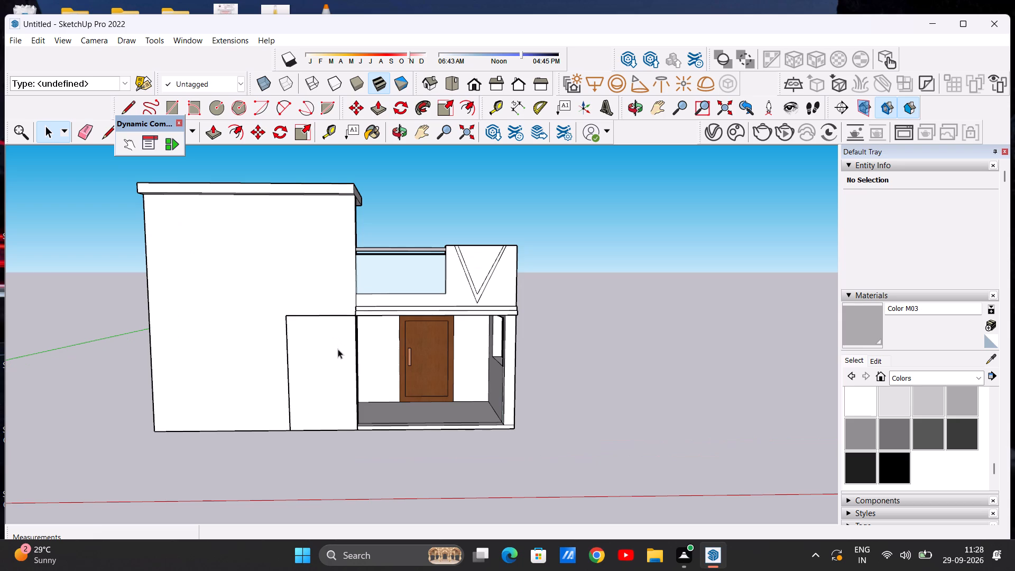
scroll(343, 345, down, 2)
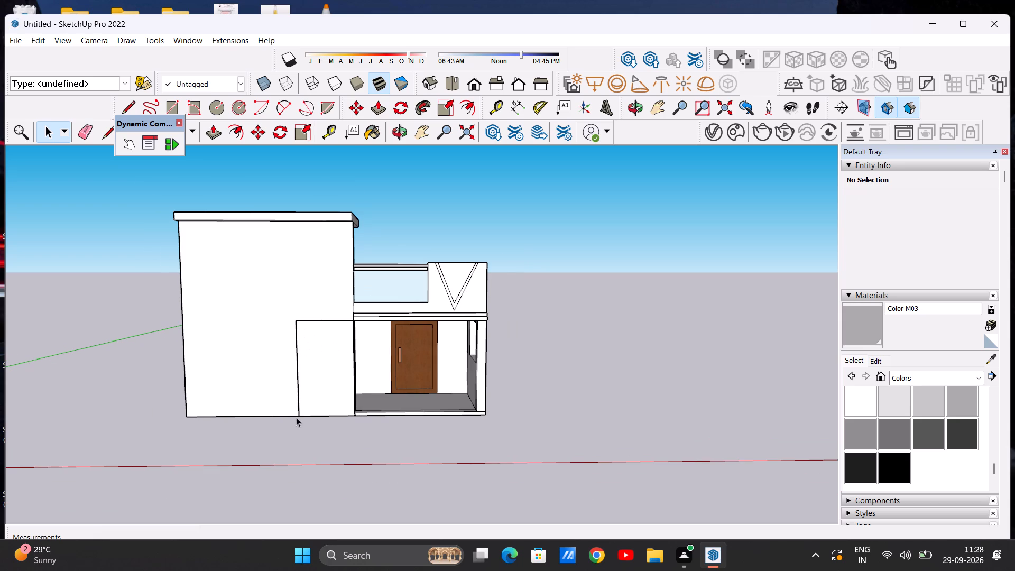
scroll(304, 416, up, 5)
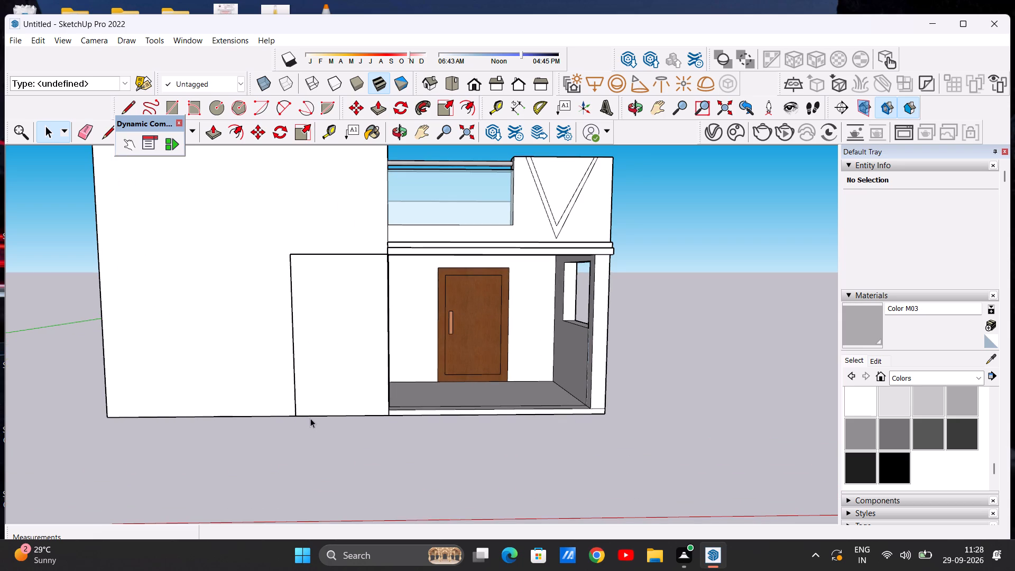
scroll(306, 426, down, 3)
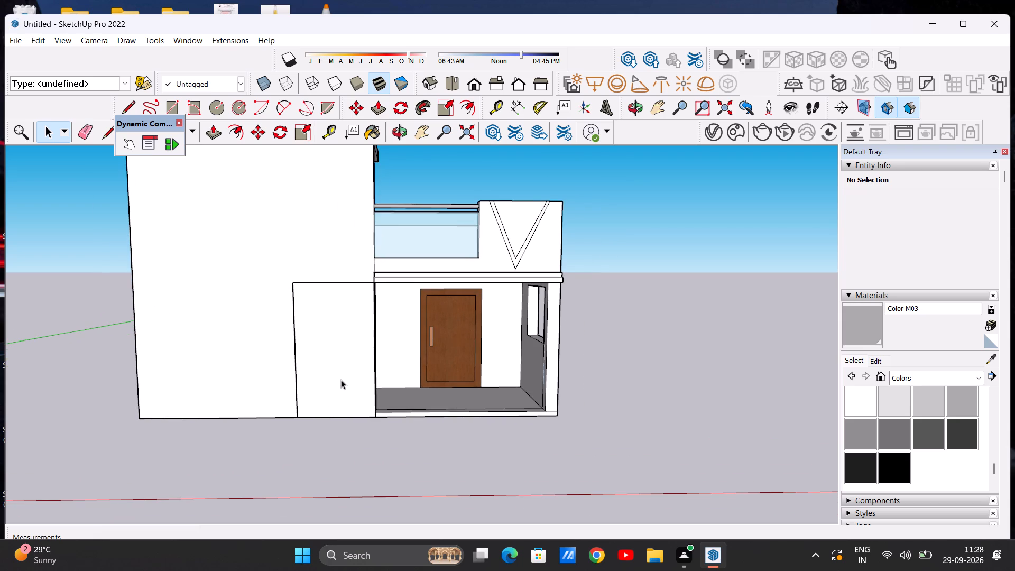
middle_click(341, 380)
scroll(326, 402, down, 2)
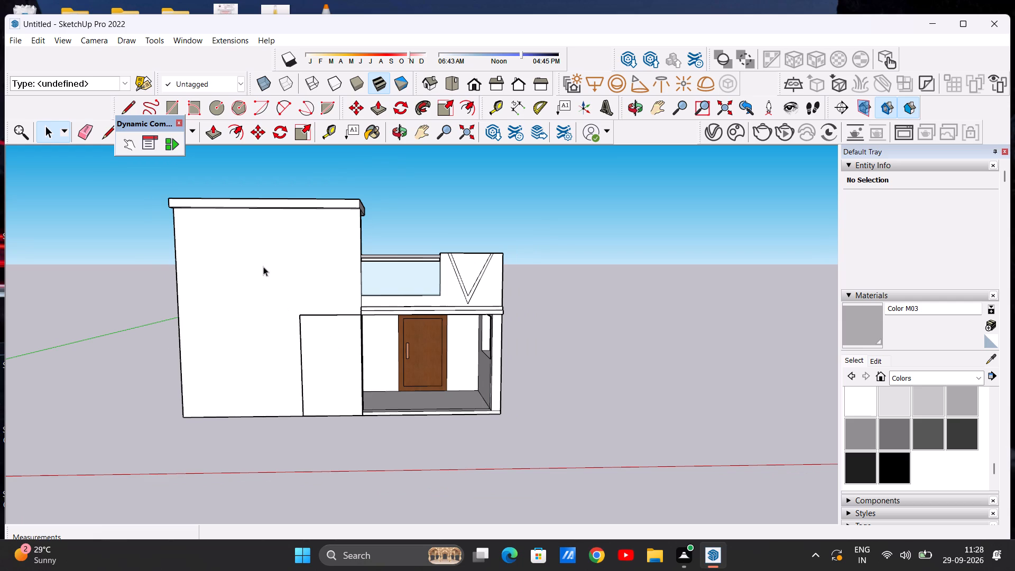
scroll(162, 227, up, 3)
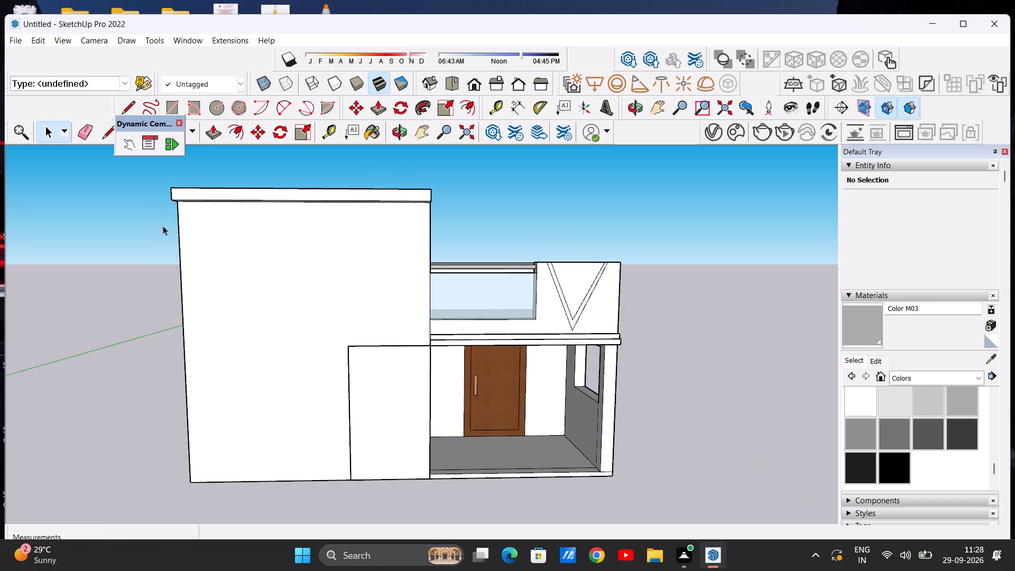
scroll(164, 226, down, 3)
click(173, 108)
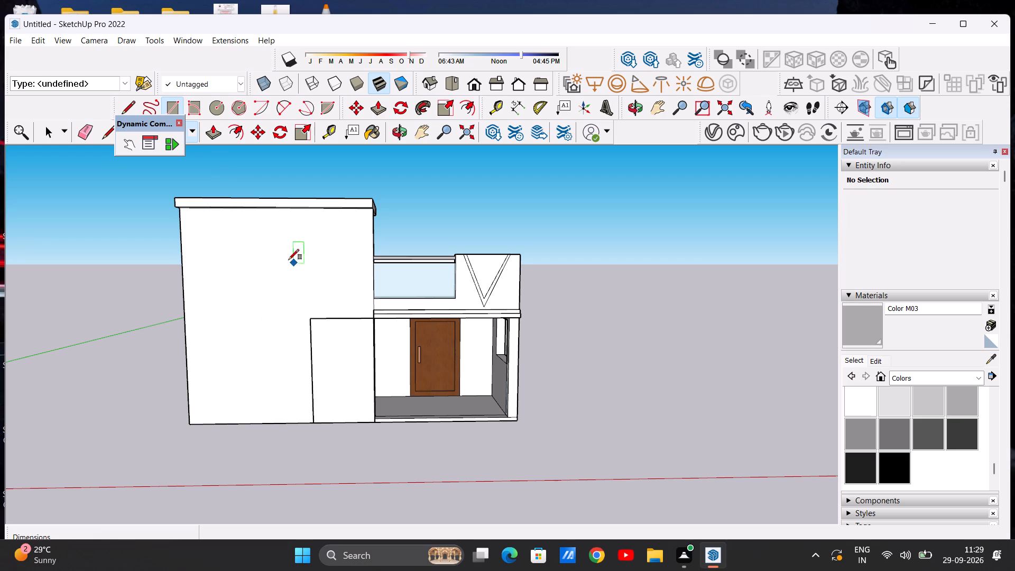
click(222, 245)
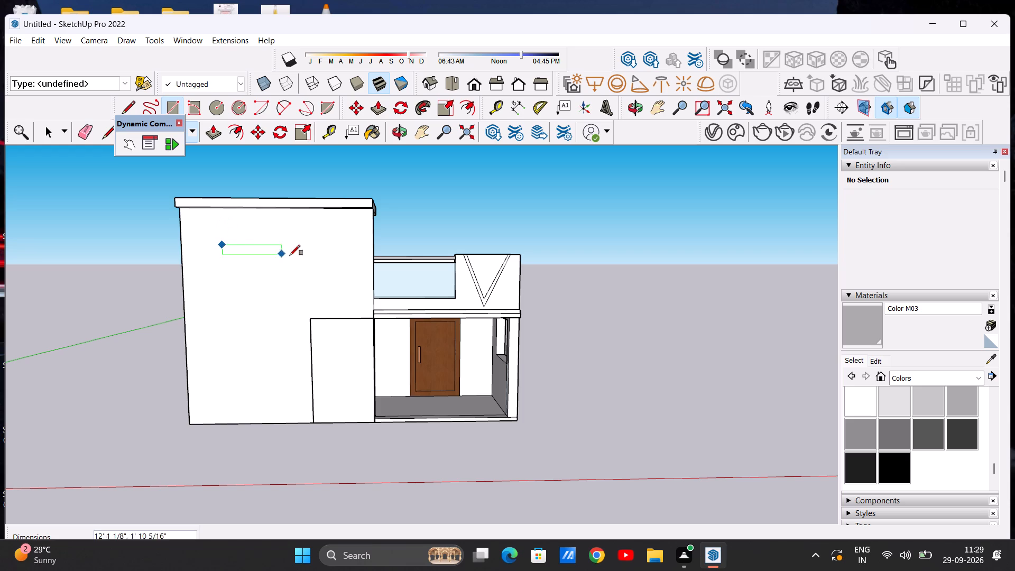
click(307, 356)
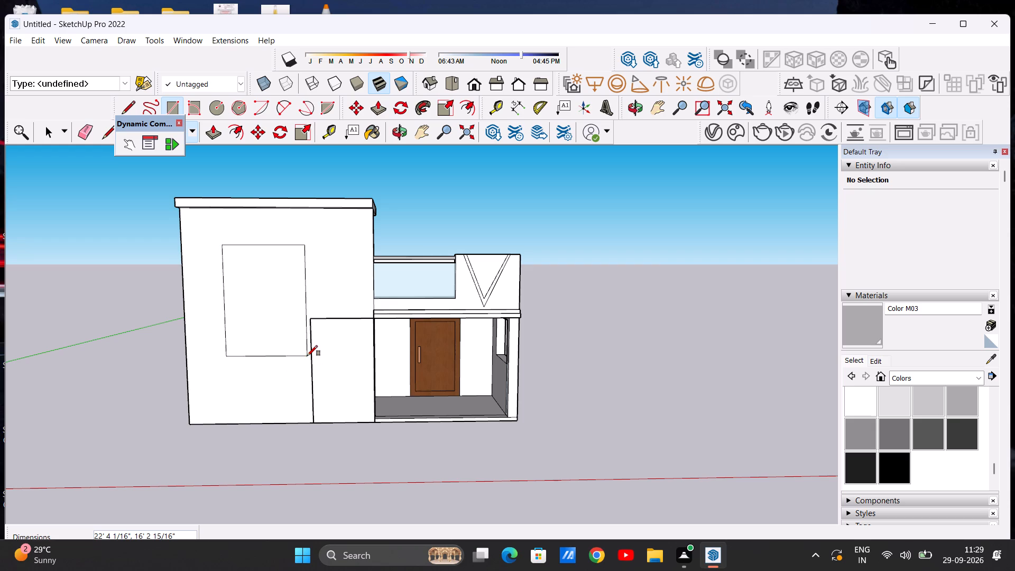
Undo the upper rectangle and redraw it about 16' wide and 26' 6" high on the raised front wall, reaching the corner rectangle's side.
key(ctrl+z)
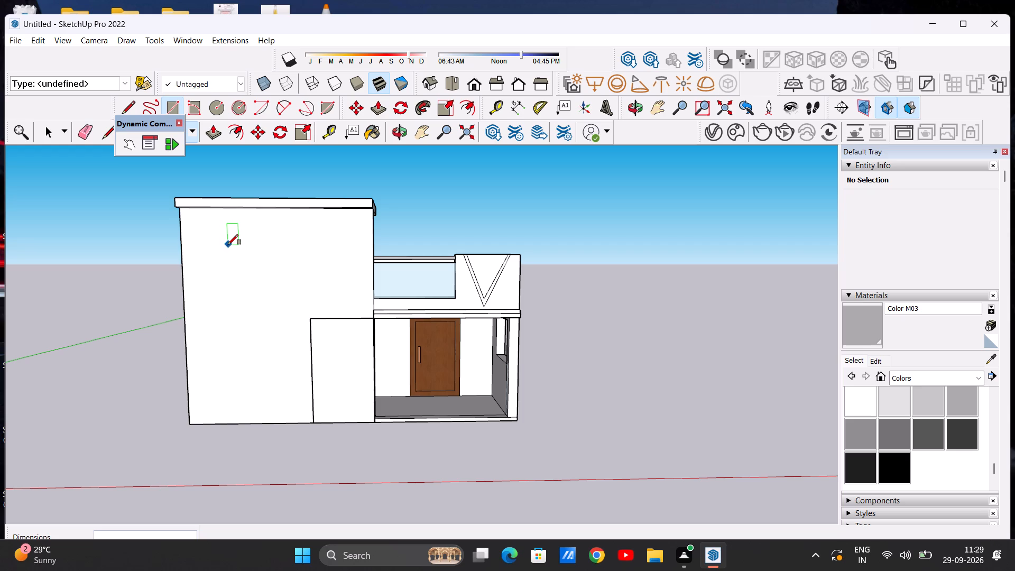
click(228, 242)
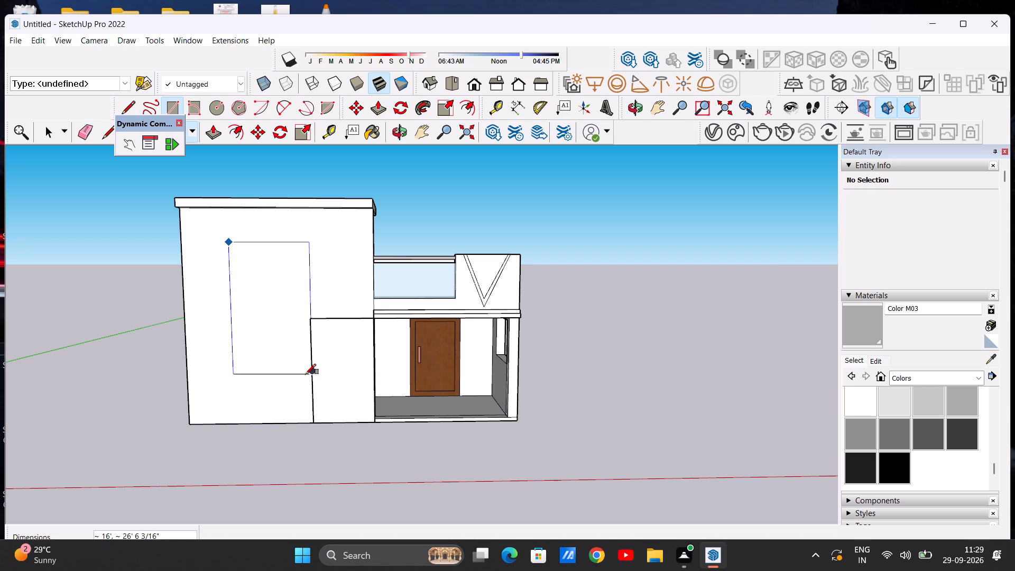
click(306, 374)
key(space)
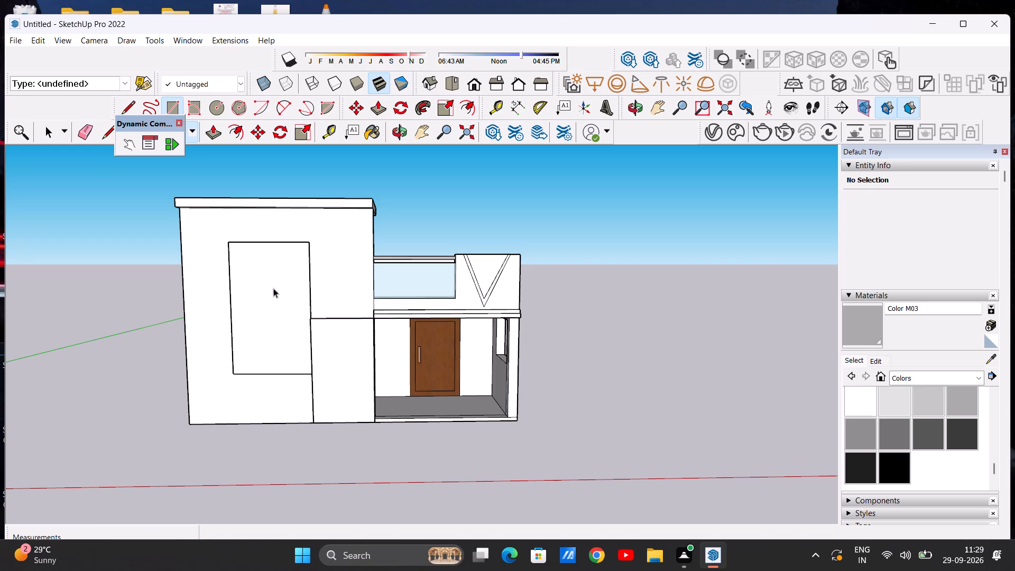
Erase the tall rectangle's porch-side edge and draw a vertical line about 26' 6" long slightly inward between its top and bottom edges.
scroll(278, 284, down, 6)
scroll(284, 291, up, 6)
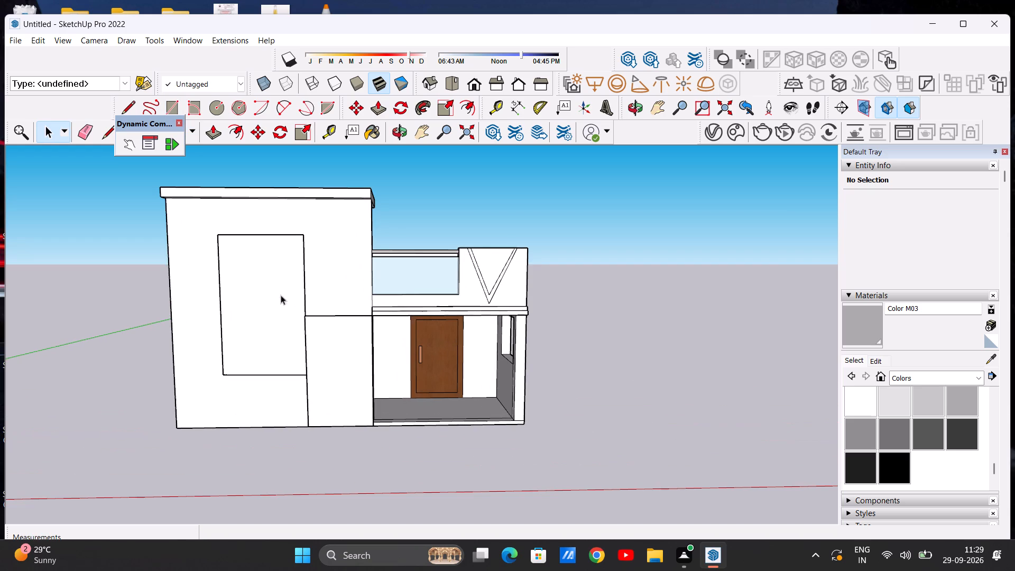
click(89, 129)
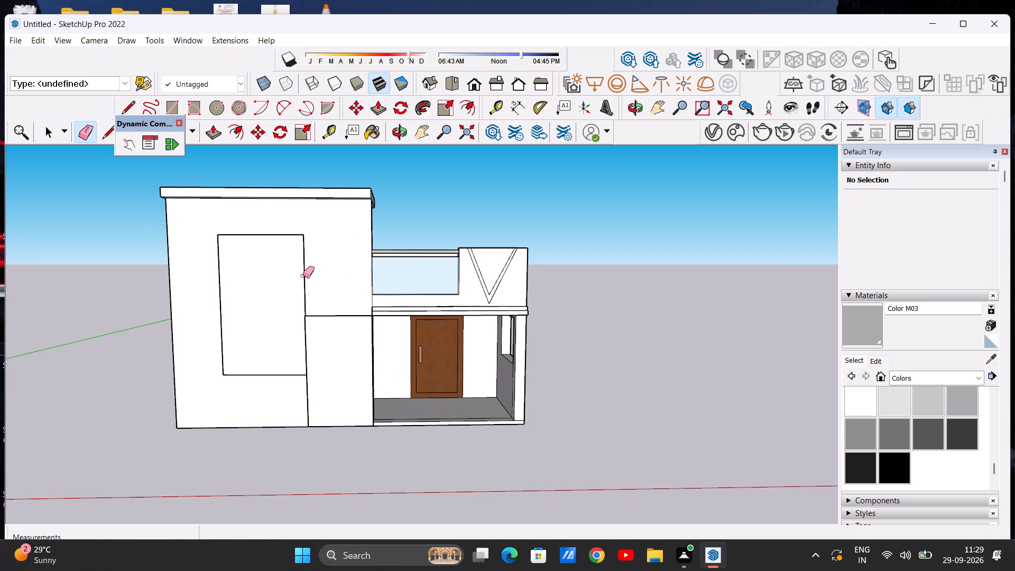
drag(297, 273, 319, 275)
key(l)
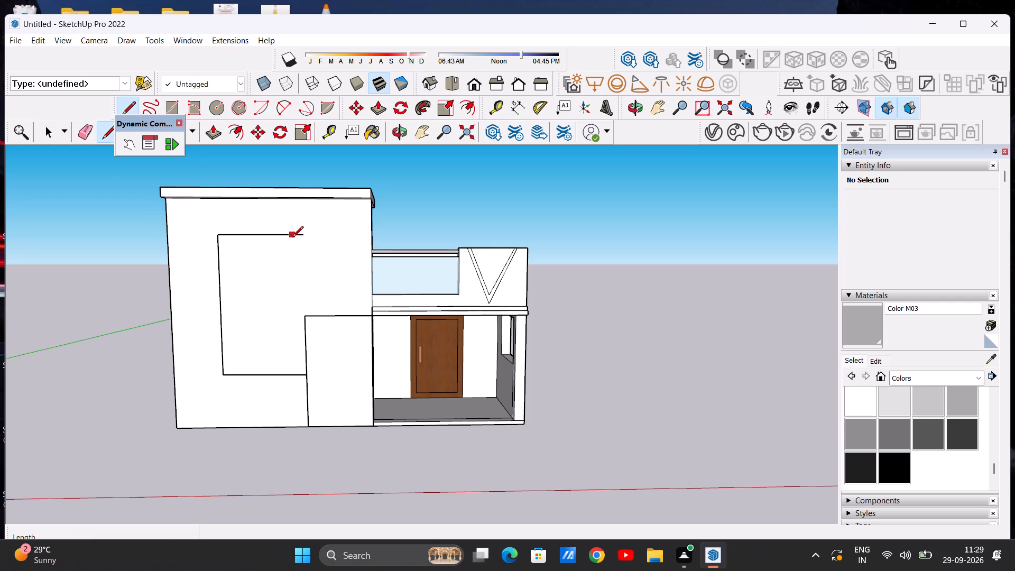
click(294, 237)
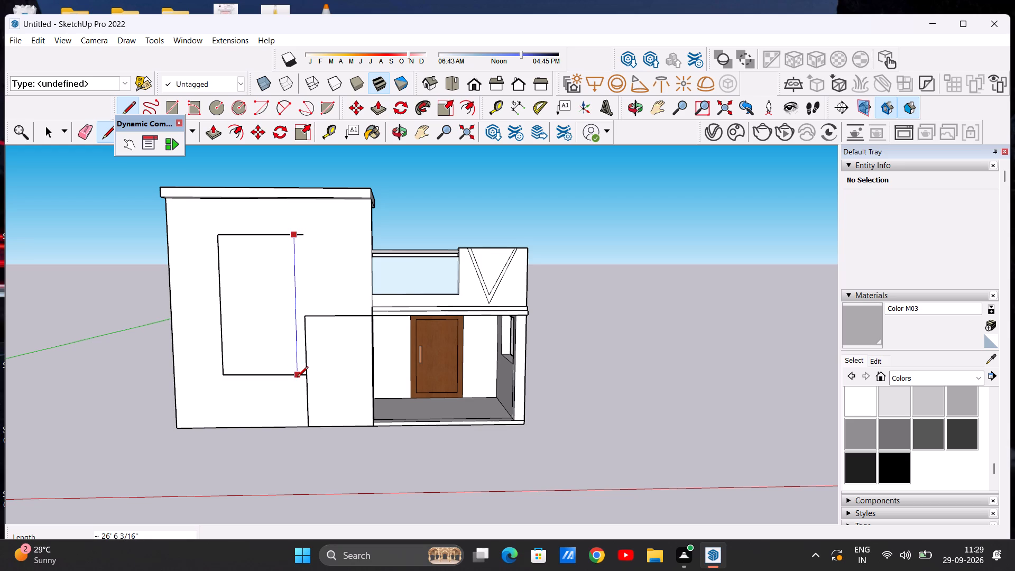
click(297, 378)
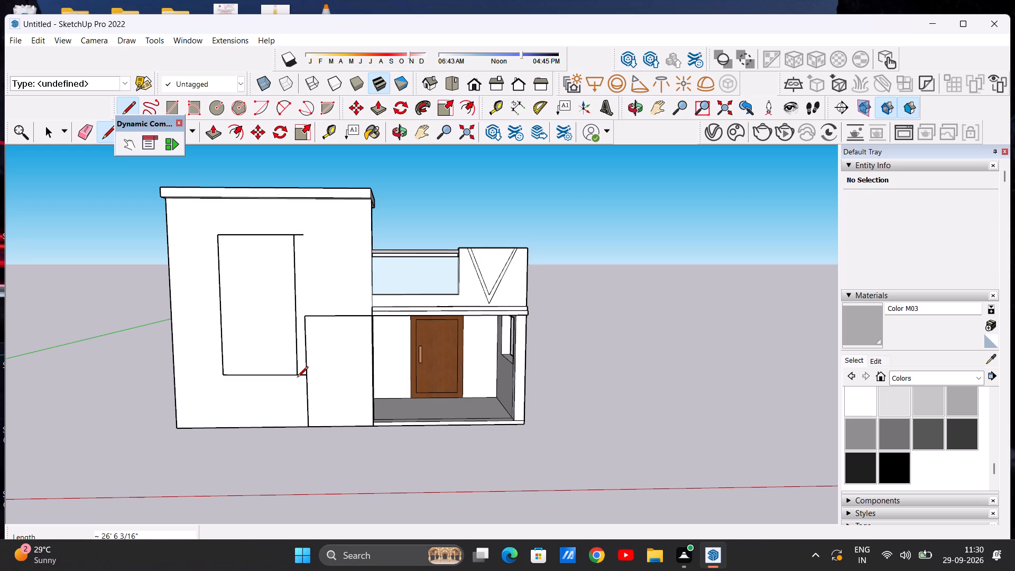
key(space)
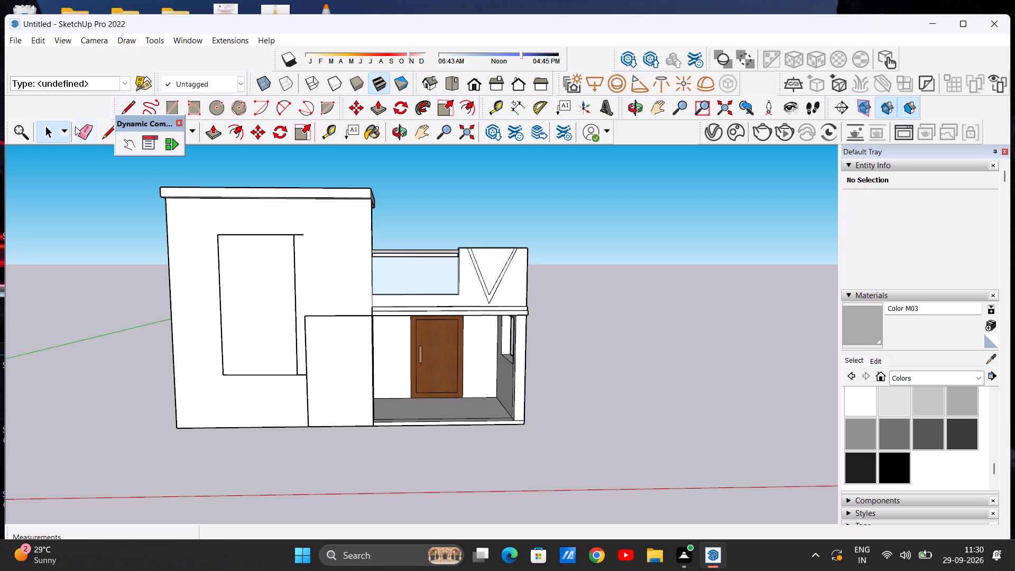
Erase the leftover top and bottom edge stubs projecting beyond the tall rectangle's new porch-side edge.
click(75, 126)
scroll(316, 238, up, 5)
drag(287, 223, 290, 241)
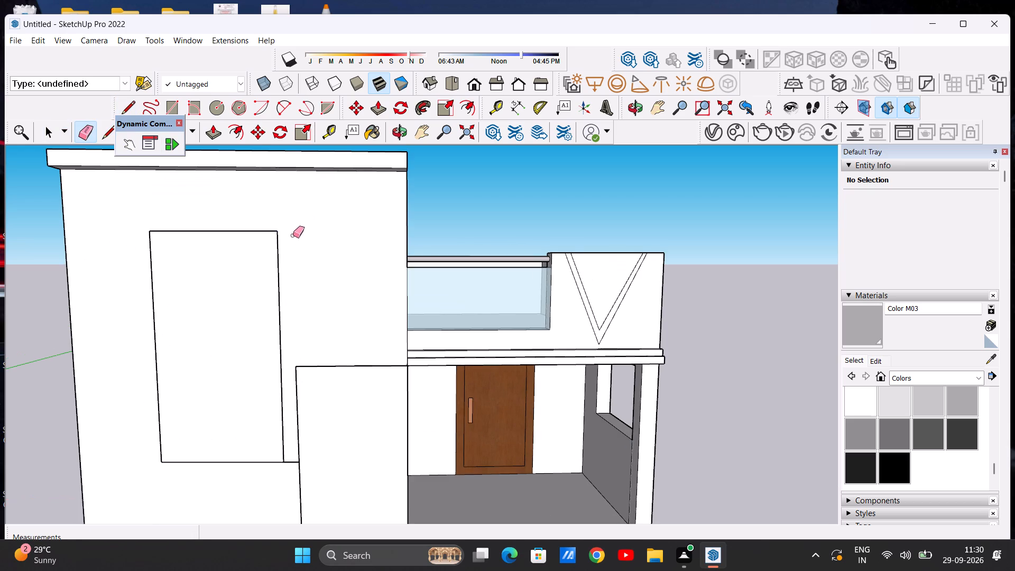
scroll(295, 225, down, 7)
scroll(311, 321, up, 6)
drag(283, 355, 289, 375)
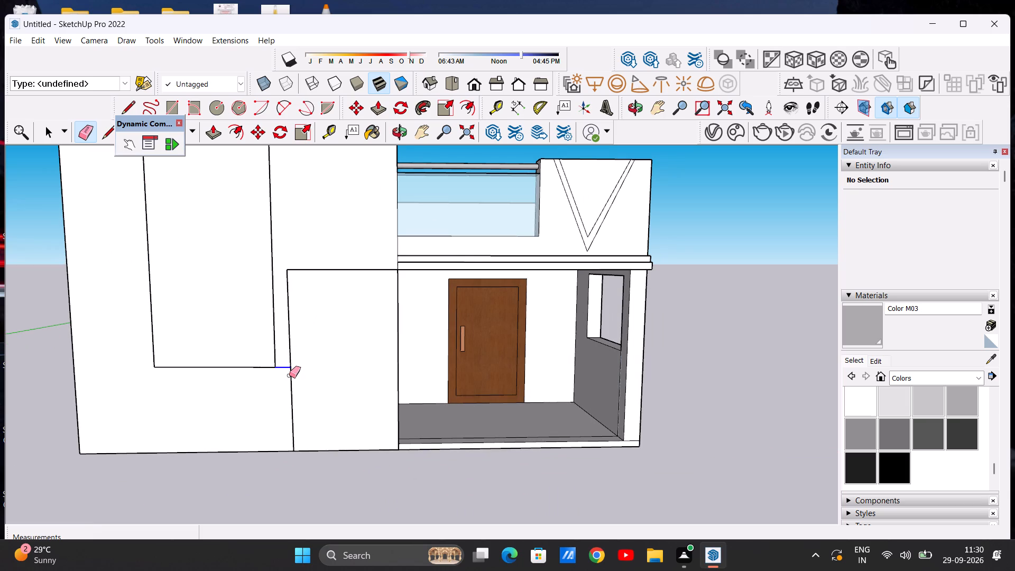
key(space)
Offset the tall rectangle's outline inward by about 7 7/16" to form a frame border.
scroll(280, 358, down, 12)
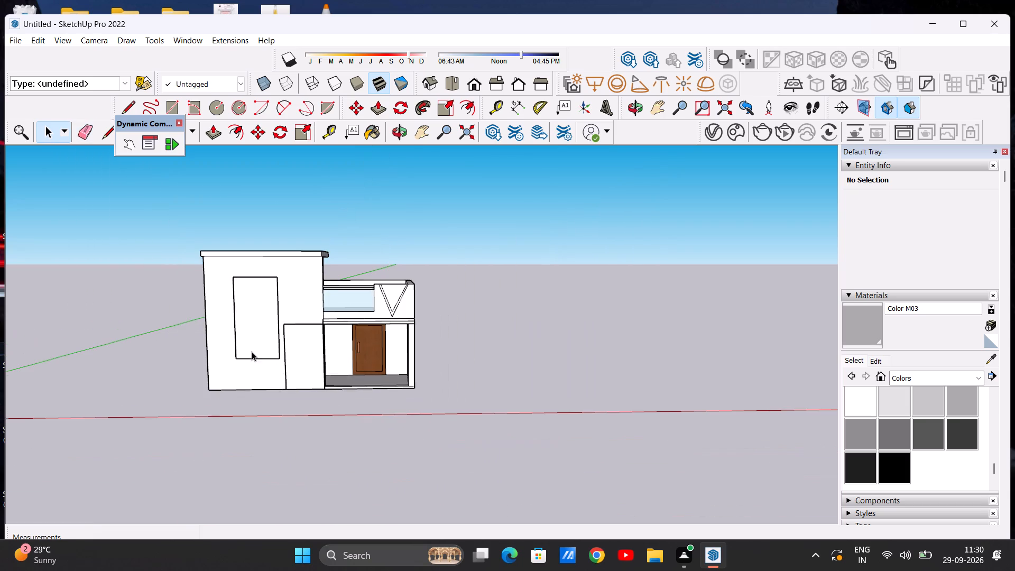
middle_drag(252, 352, 251, 339)
scroll(266, 323, up, 4)
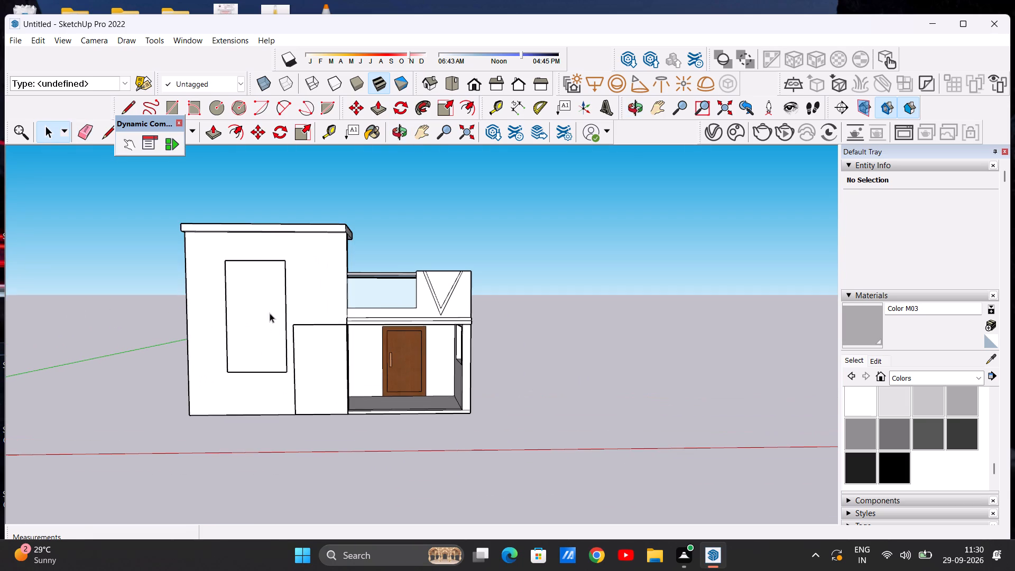
scroll(271, 311, down, 3)
scroll(251, 281, up, 4)
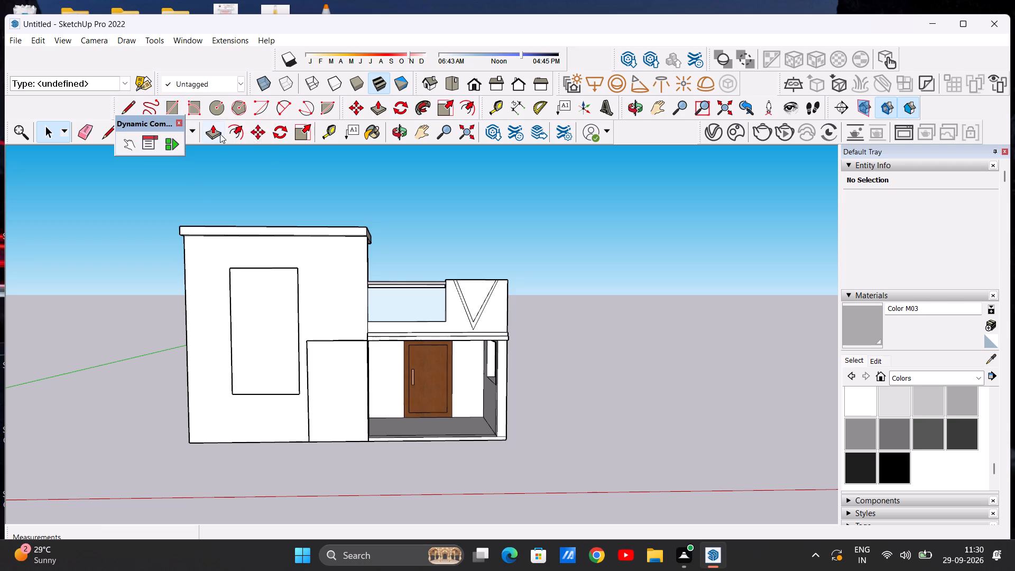
click(235, 132)
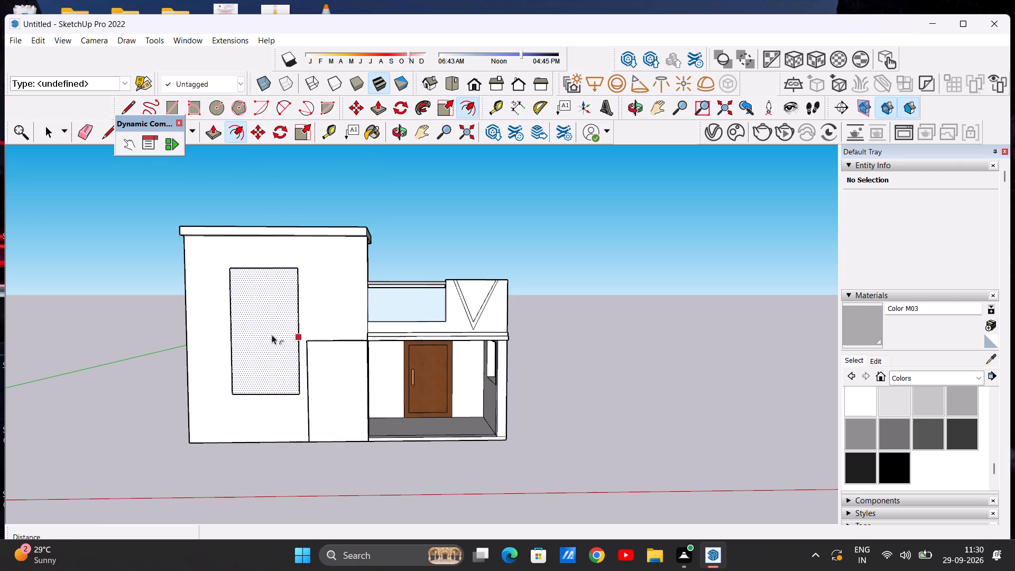
scroll(275, 329, down, 3)
scroll(276, 294, up, 5)
click(251, 277)
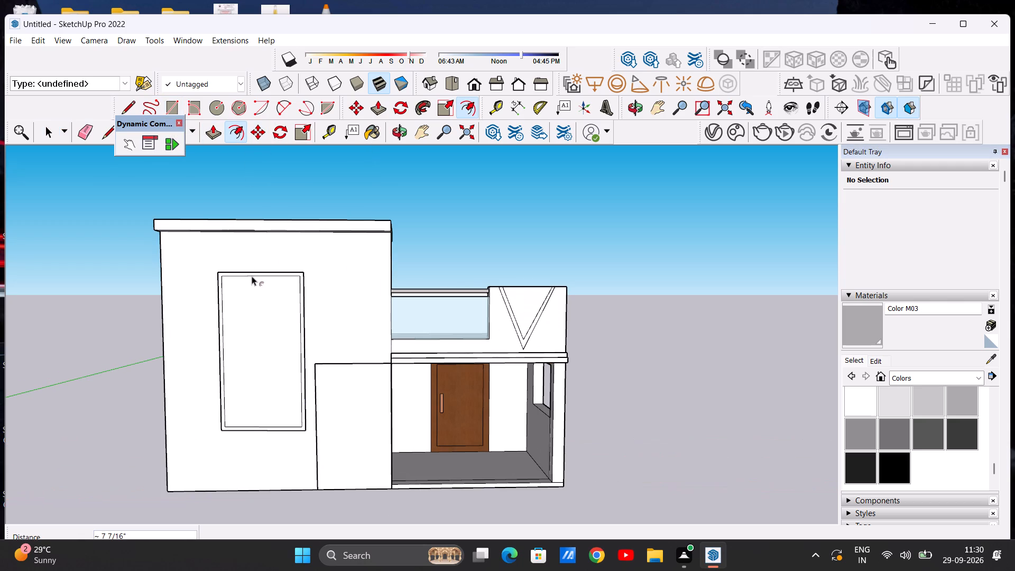
key(space)
Examine the framed panel and the lower corner rectangle on the raised front wall from near and far.
scroll(254, 274, down, 4)
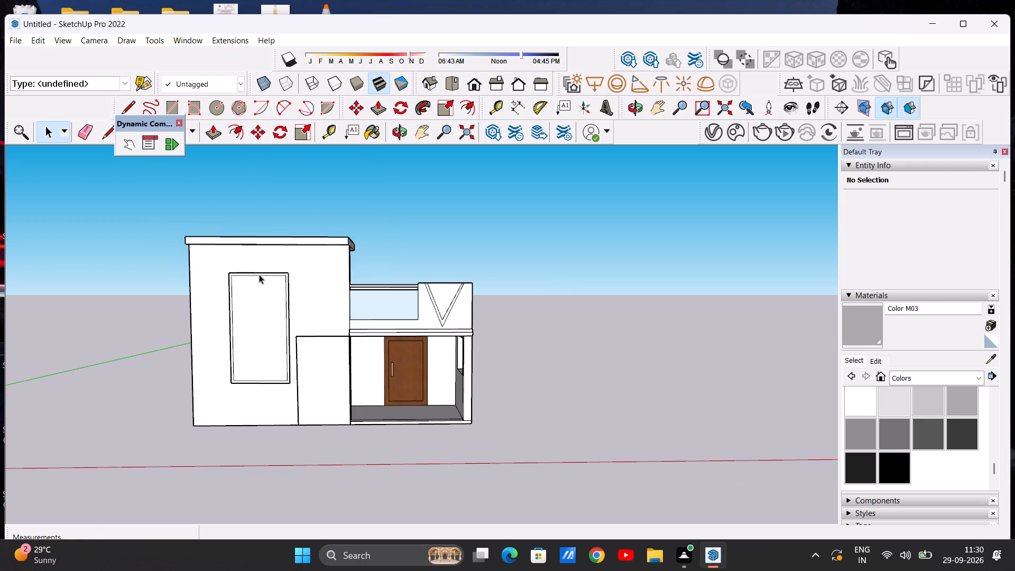
double_click(319, 383)
key(space)
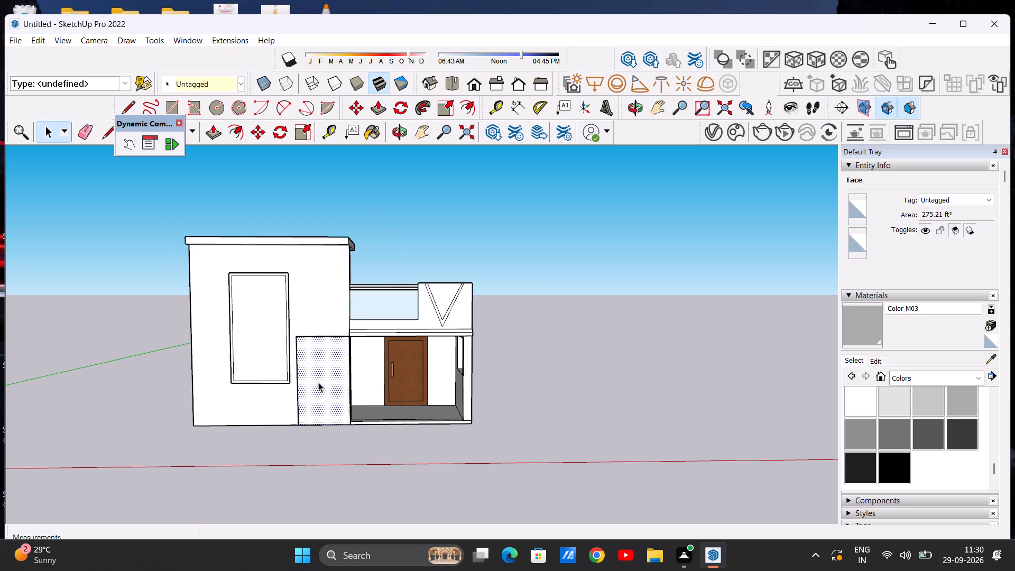
double_click(620, 337)
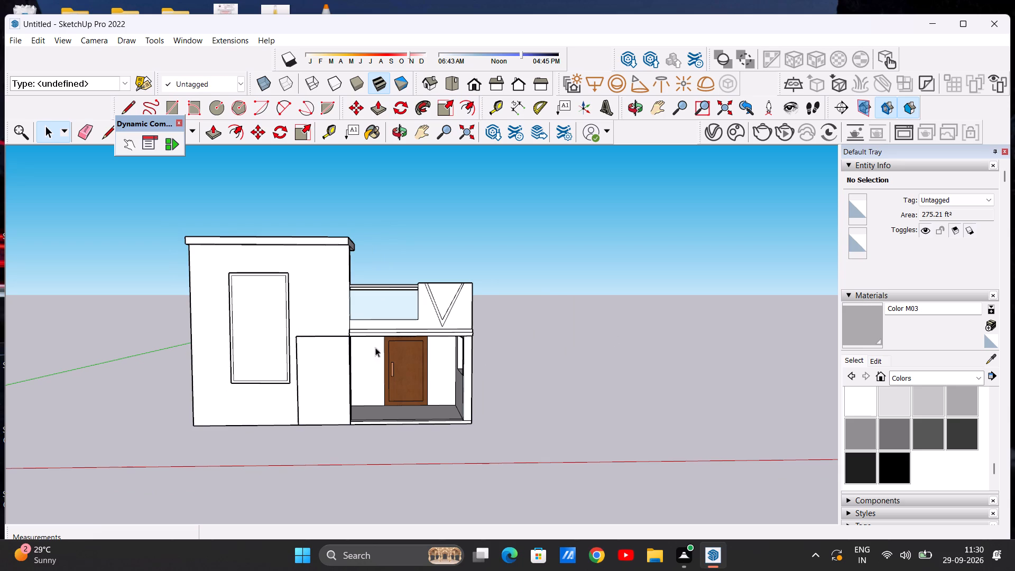
scroll(321, 377, up, 1)
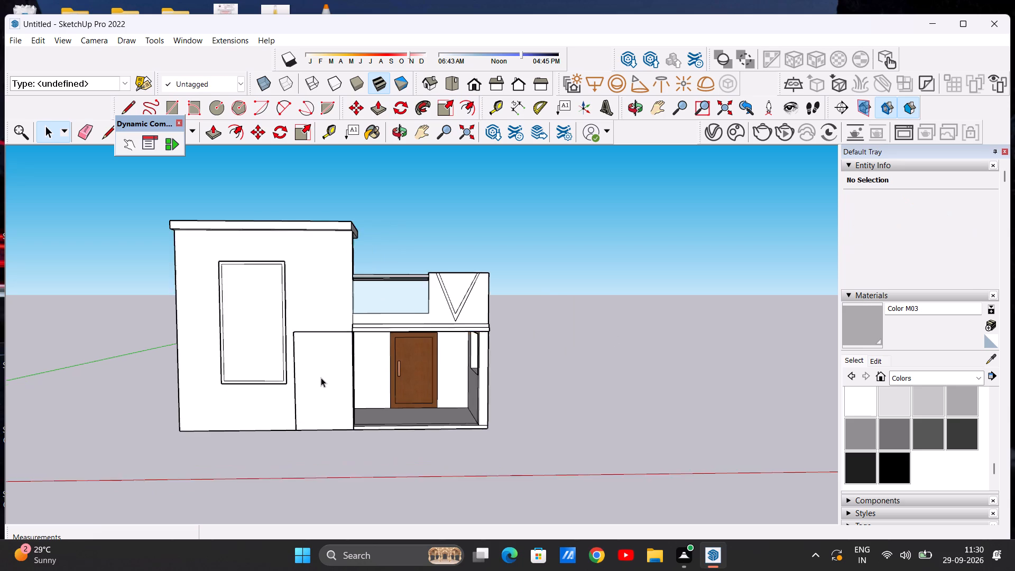
scroll(321, 377, up, 4)
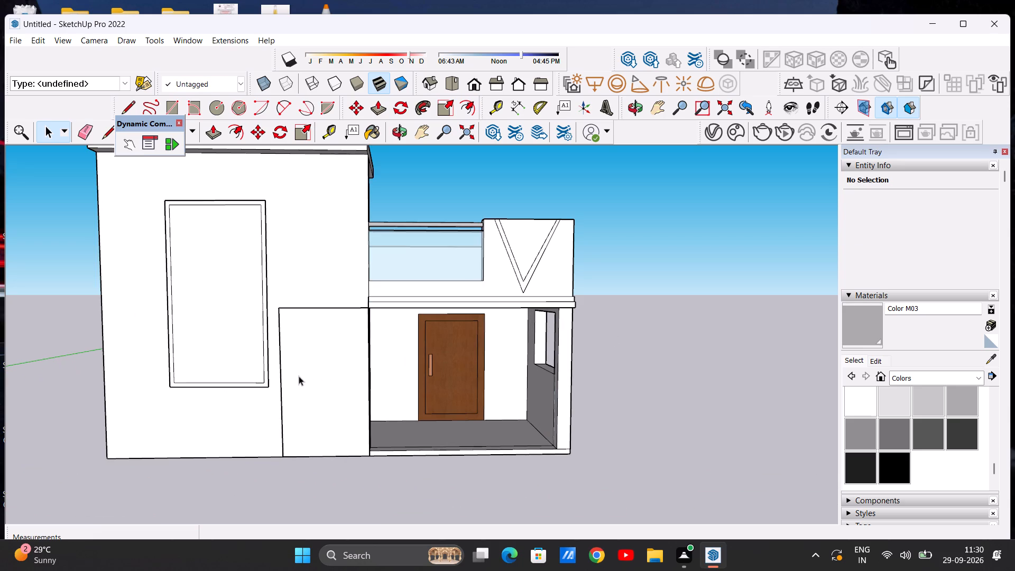
scroll(303, 370, down, 3)
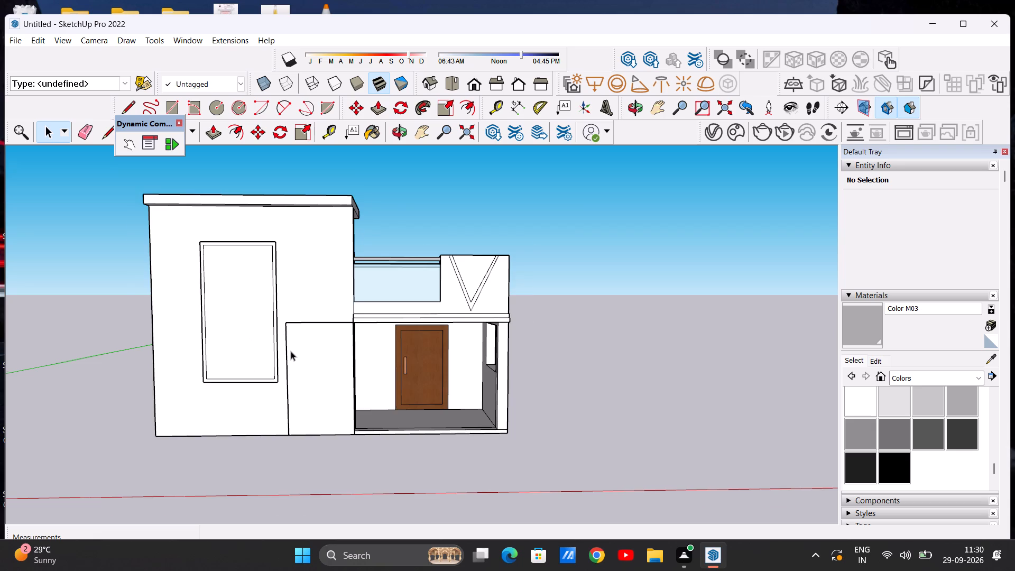
scroll(291, 351, up, 4)
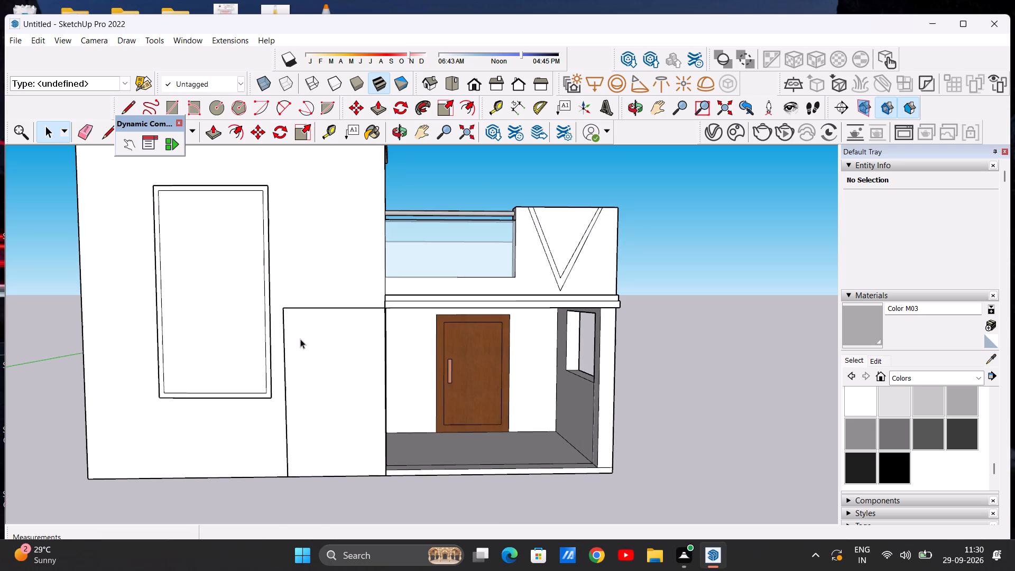
scroll(300, 339, down, 6)
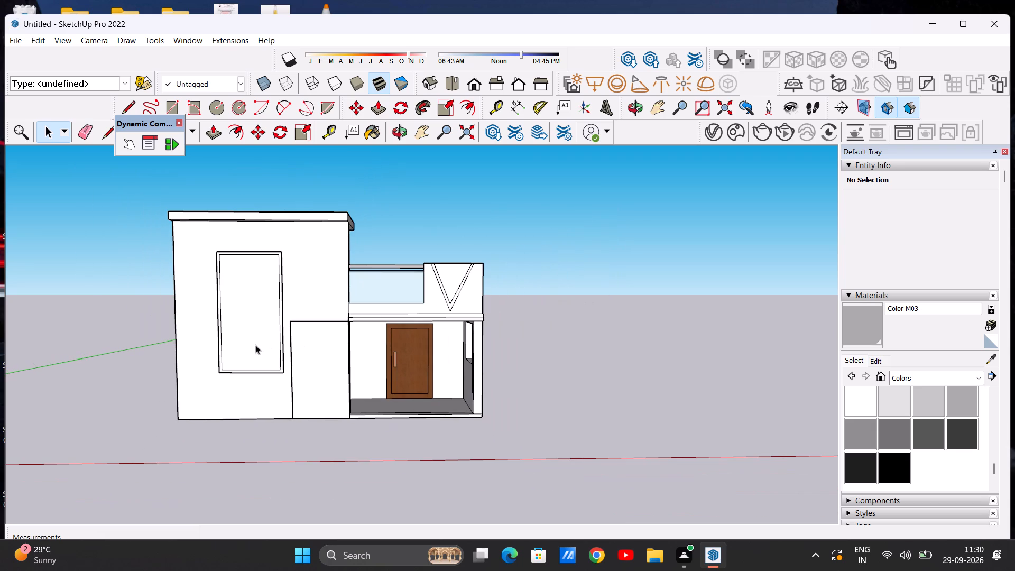
Move the whole framed panel about 10 11/16" along the raised wall toward the corner rectangle.
triple_click(255, 344)
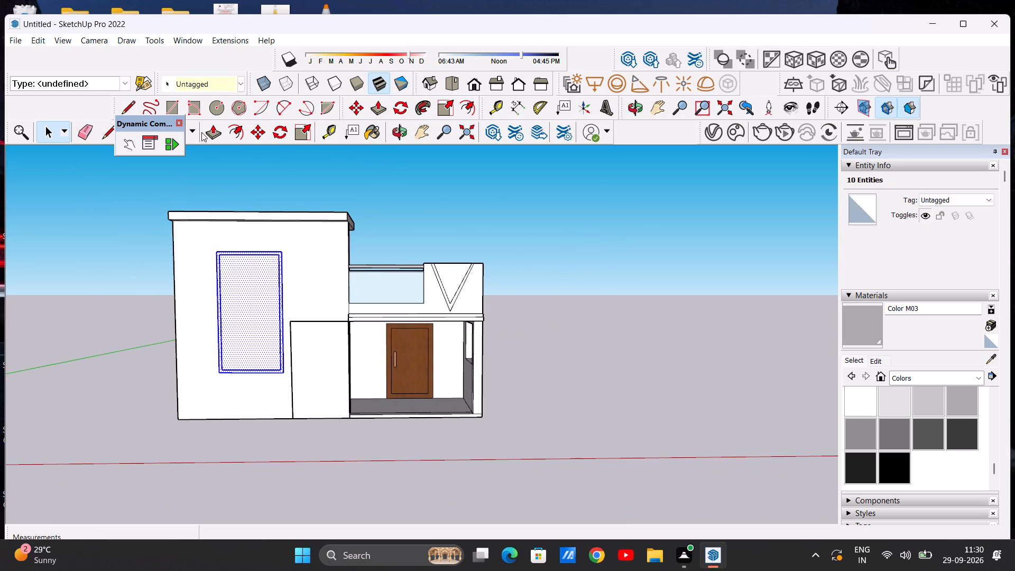
click(259, 134)
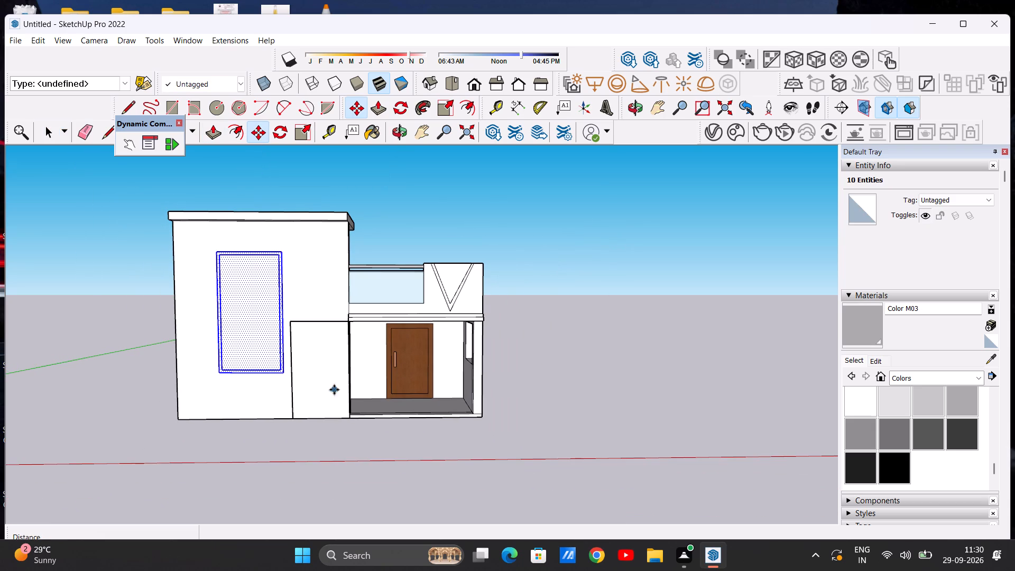
click(284, 372)
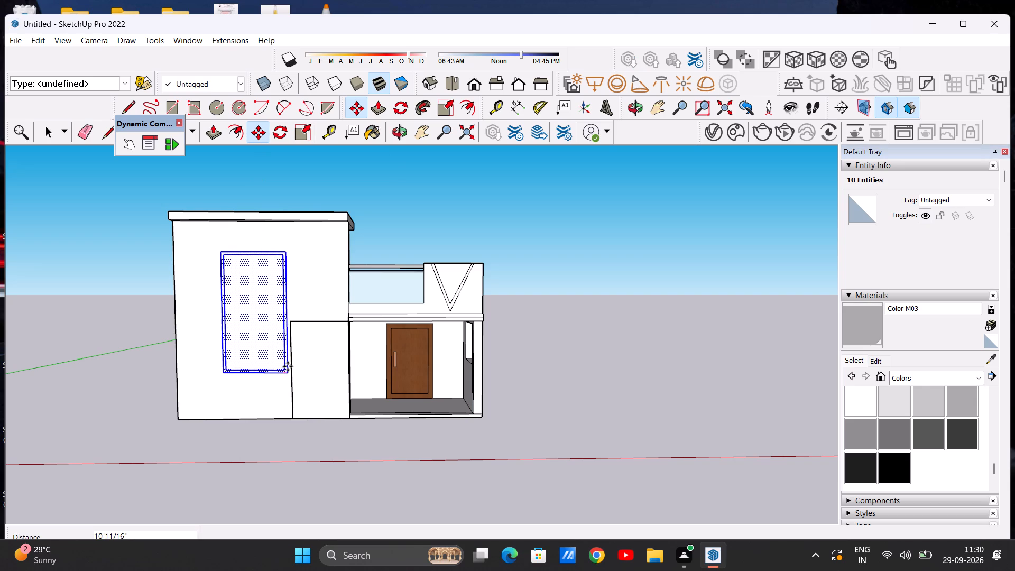
click(288, 366)
key(space)
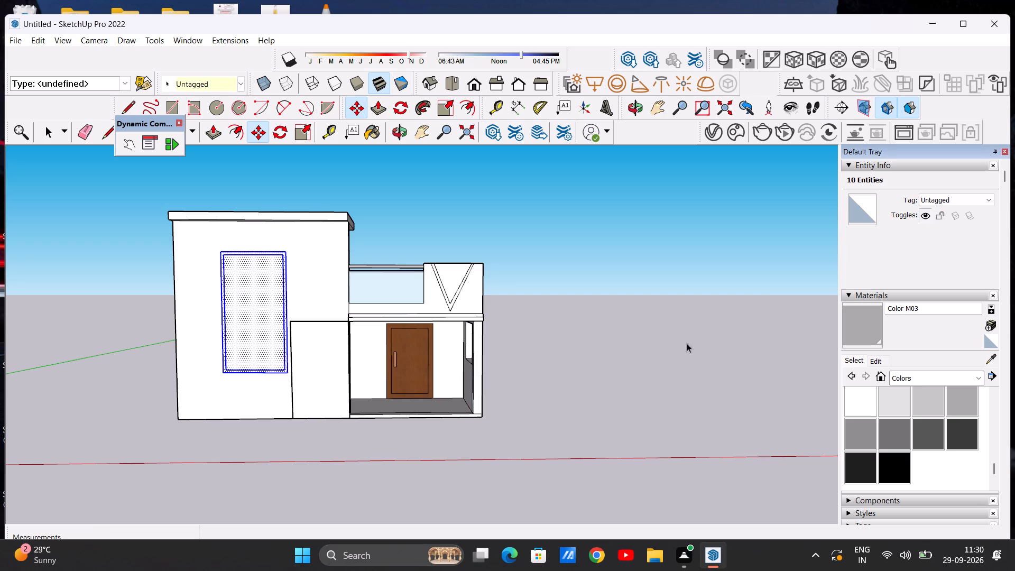
click(688, 343)
Draw a vertical line about 43' 6" long from under the parapet band to the raised wall's base, near its outer edge.
scroll(509, 336, down, 3)
scroll(339, 338, up, 1)
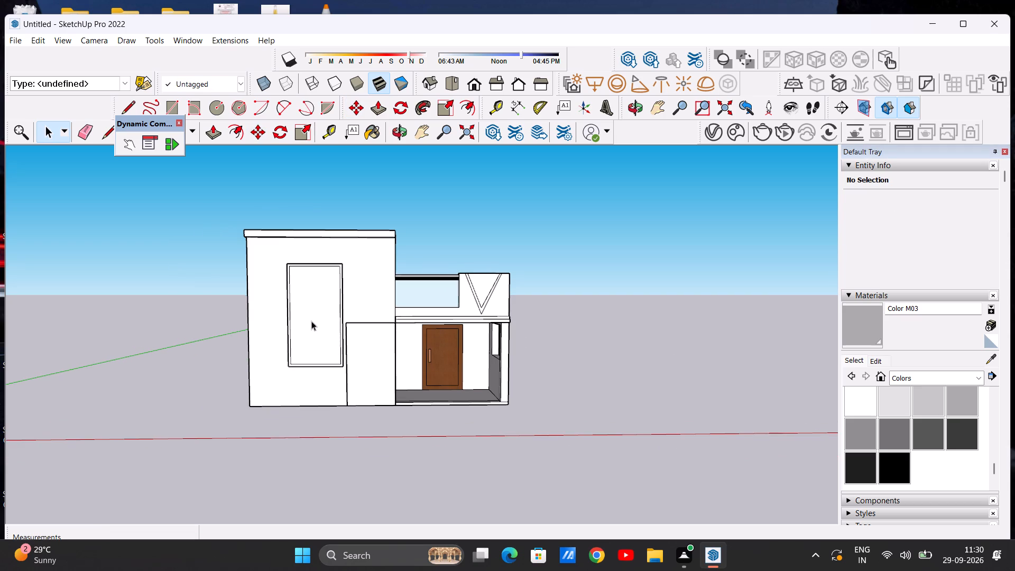
scroll(306, 306, down, 2)
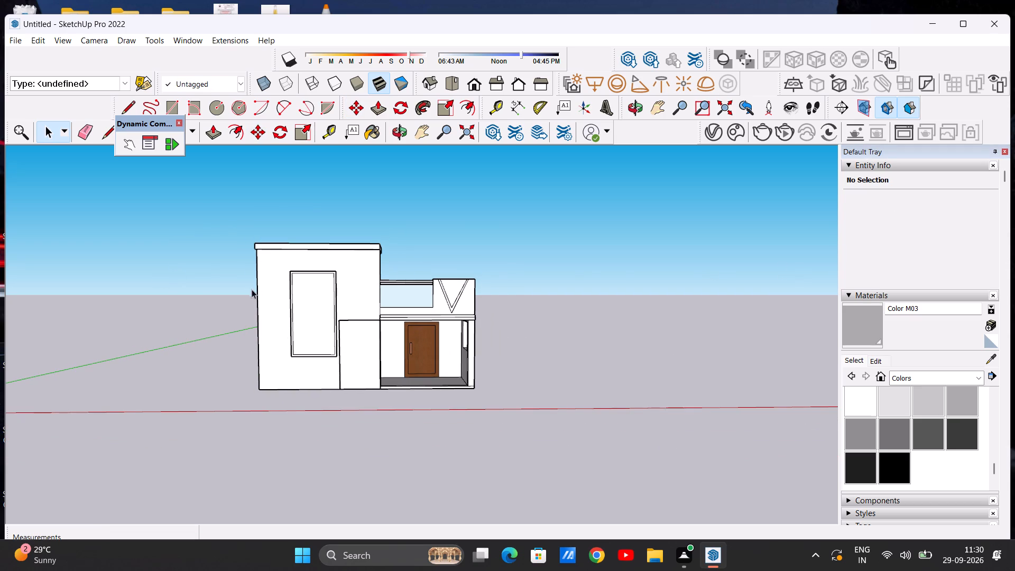
scroll(258, 315, up, 5)
scroll(248, 312, down, 1)
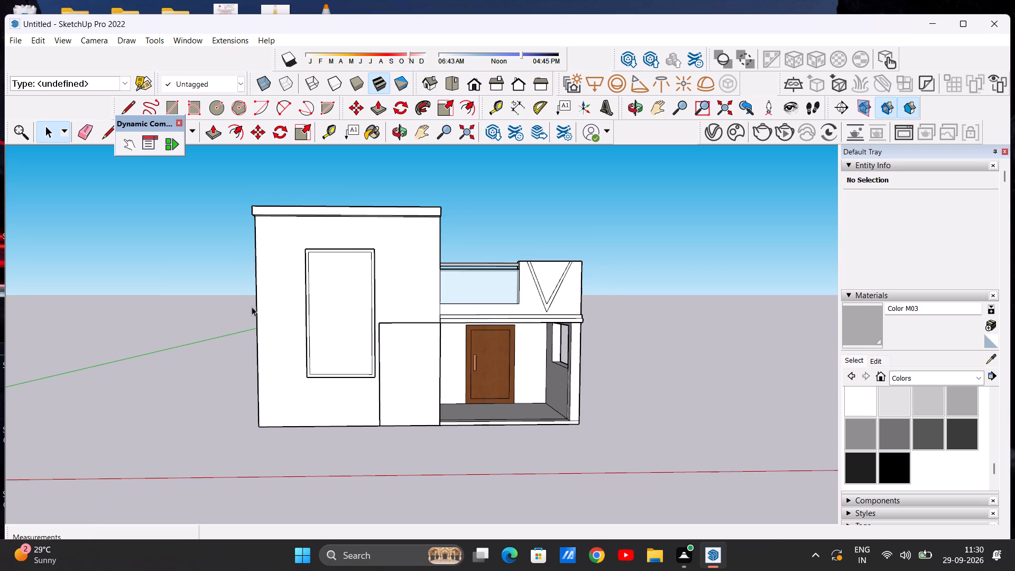
scroll(288, 312, up, 4)
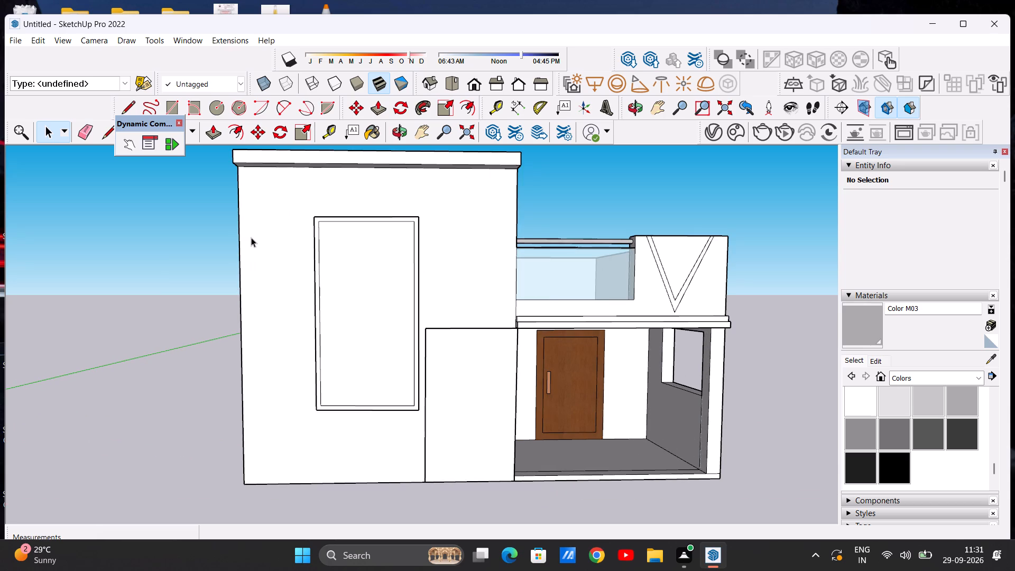
click(126, 108)
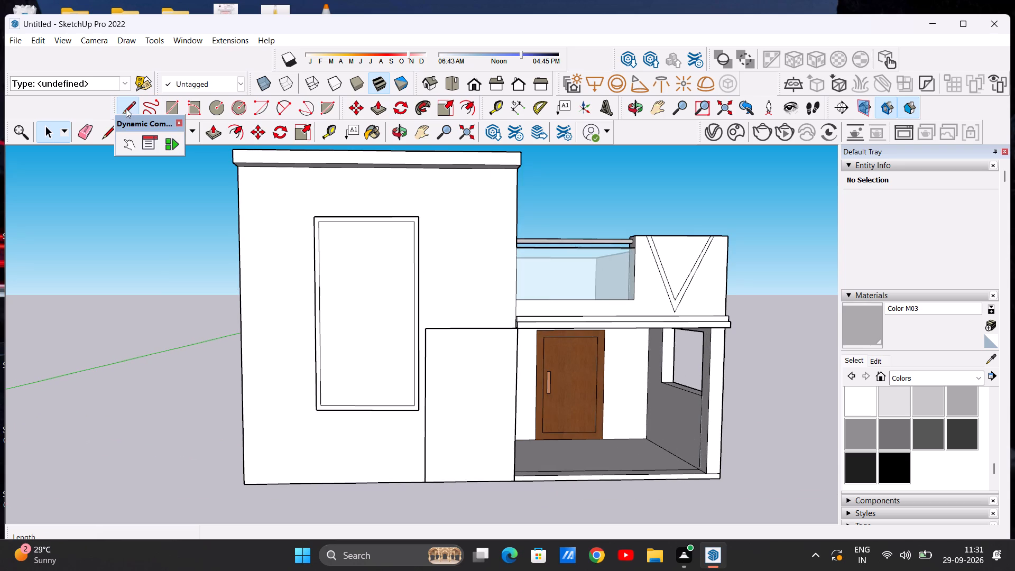
scroll(254, 178, up, 9)
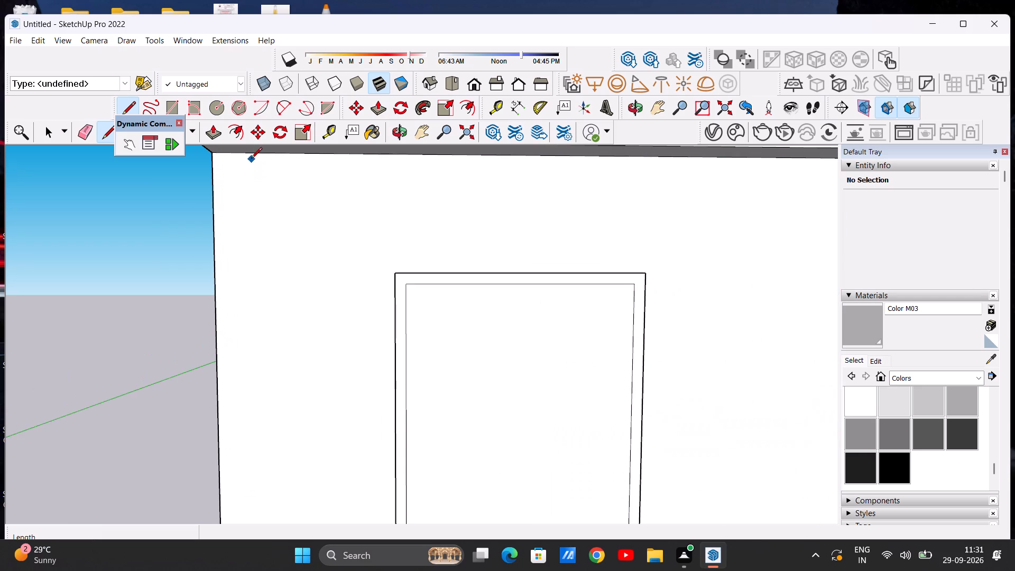
click(253, 155)
scroll(256, 247, down, 4)
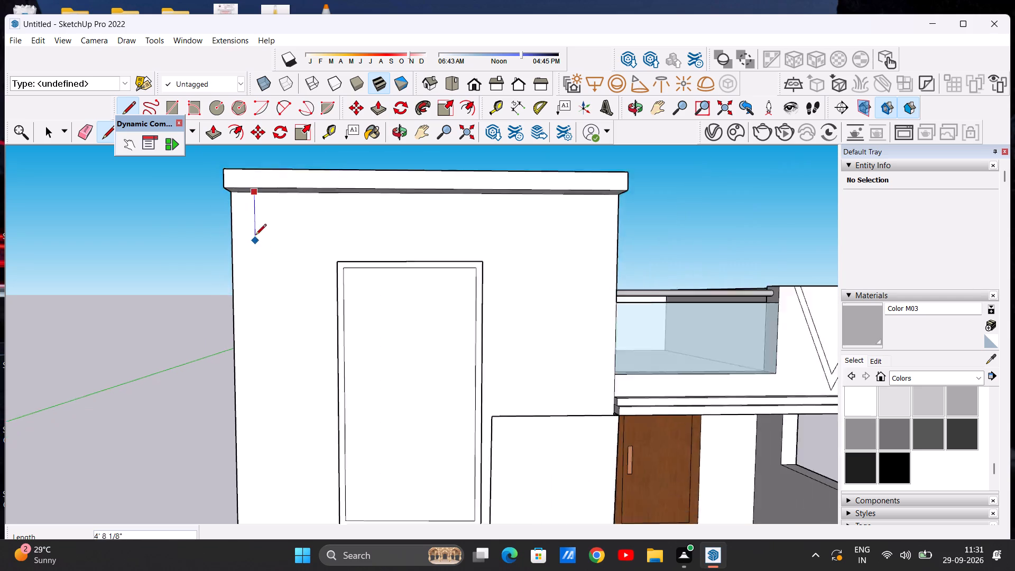
scroll(255, 236, down, 6)
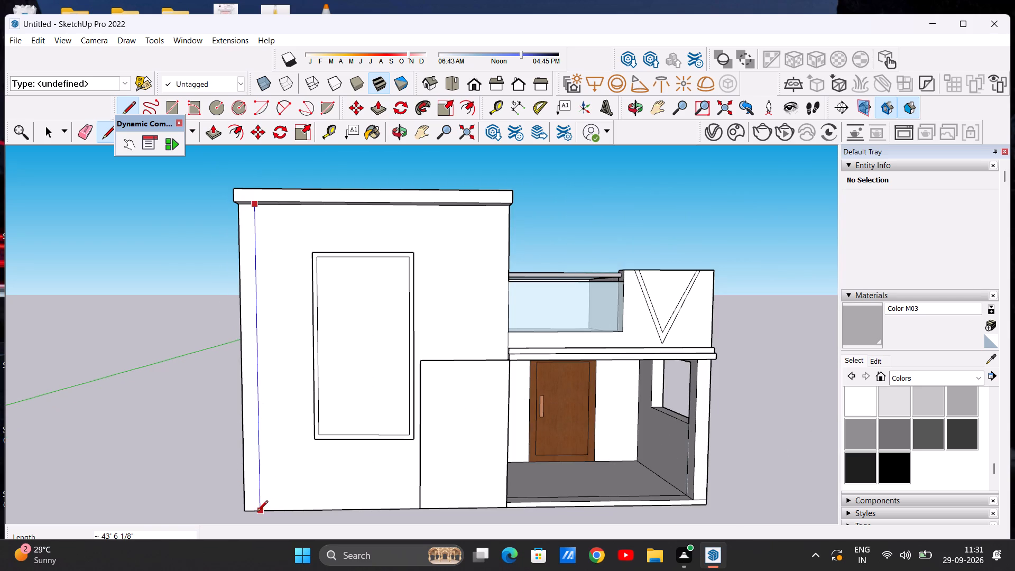
click(257, 513)
key(space)
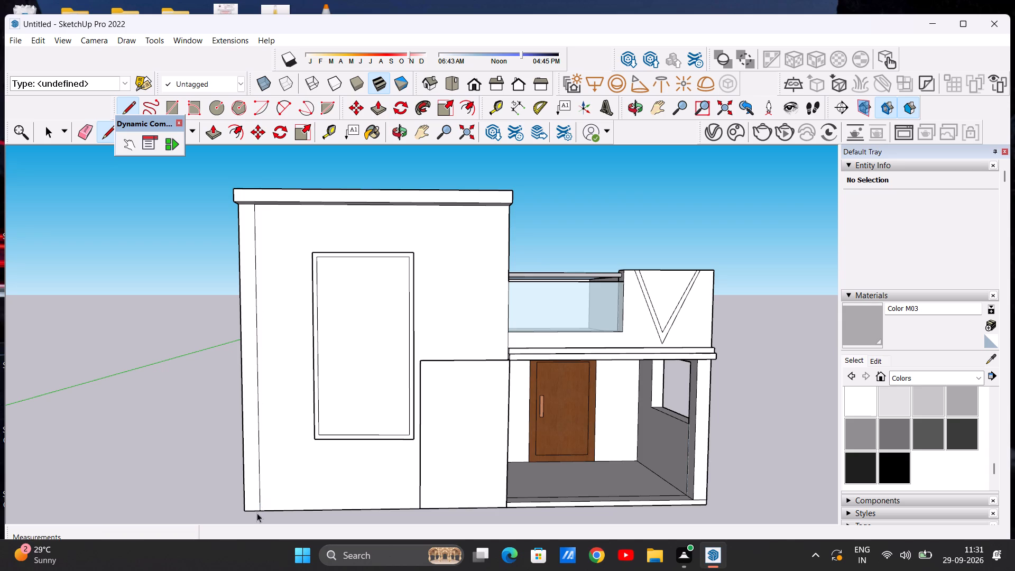
Draw a narrow upright rectangle about 3' 4 5/8" by 17' 7 1/2" on the lower corner rectangle beside the porch.
scroll(257, 463, down, 5)
scroll(365, 453, up, 2)
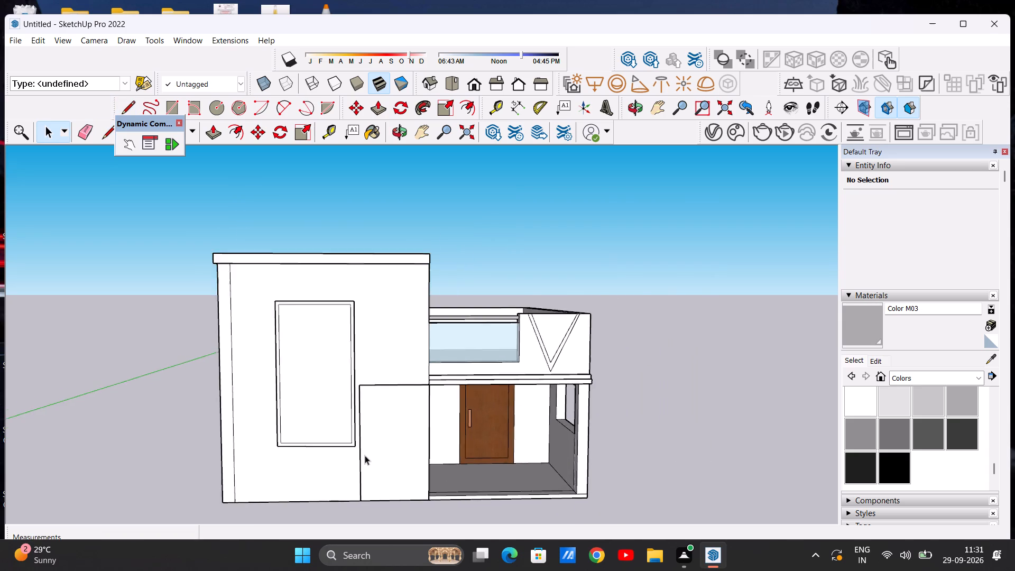
scroll(365, 455, up, 3)
scroll(384, 428, down, 3)
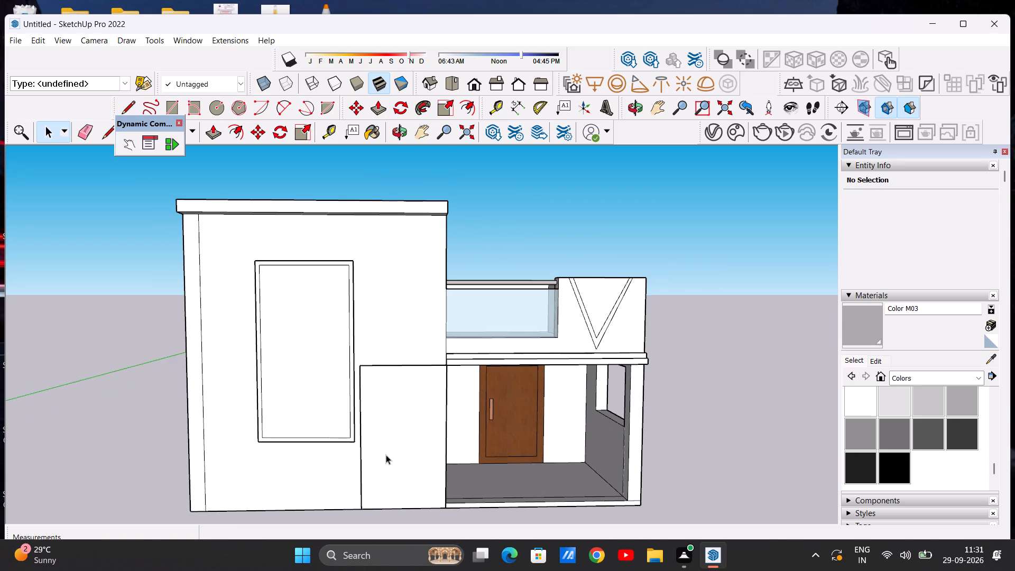
middle_drag(387, 449, 386, 427)
scroll(410, 434, up, 6)
scroll(393, 398, down, 4)
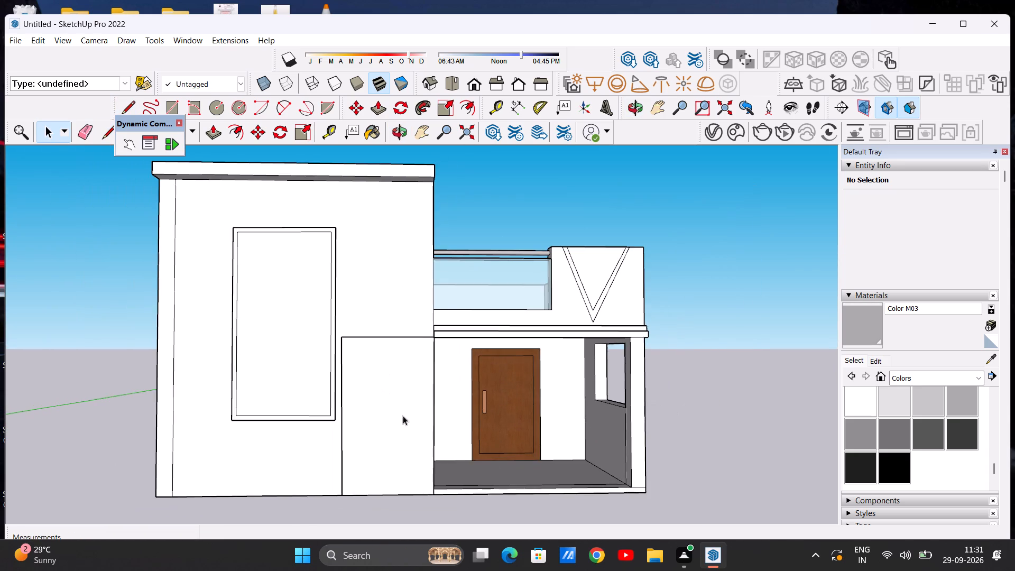
scroll(412, 432, up, 4)
scroll(385, 410, down, 4)
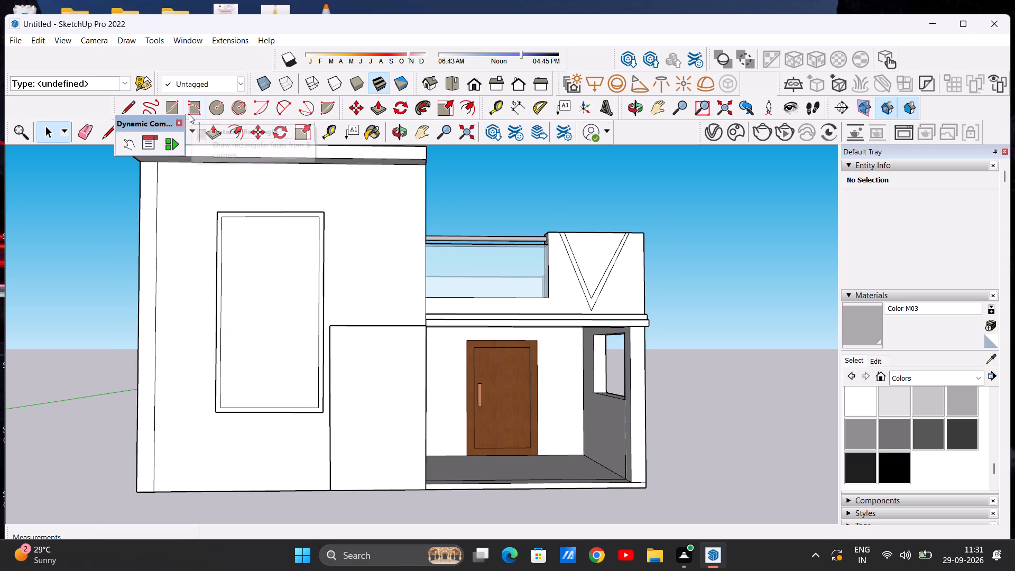
click(171, 107)
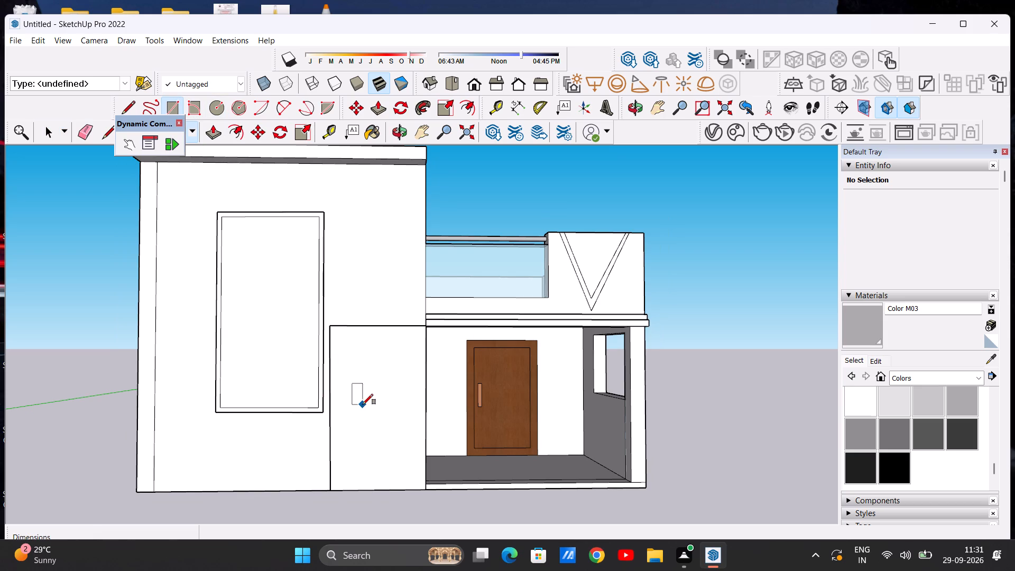
click(355, 349)
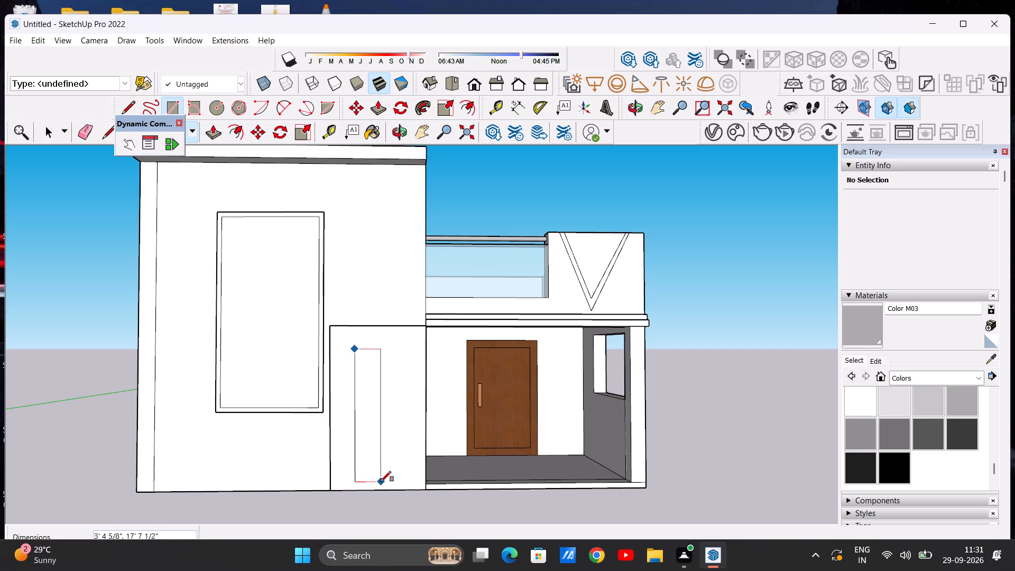
click(381, 482)
key(space)
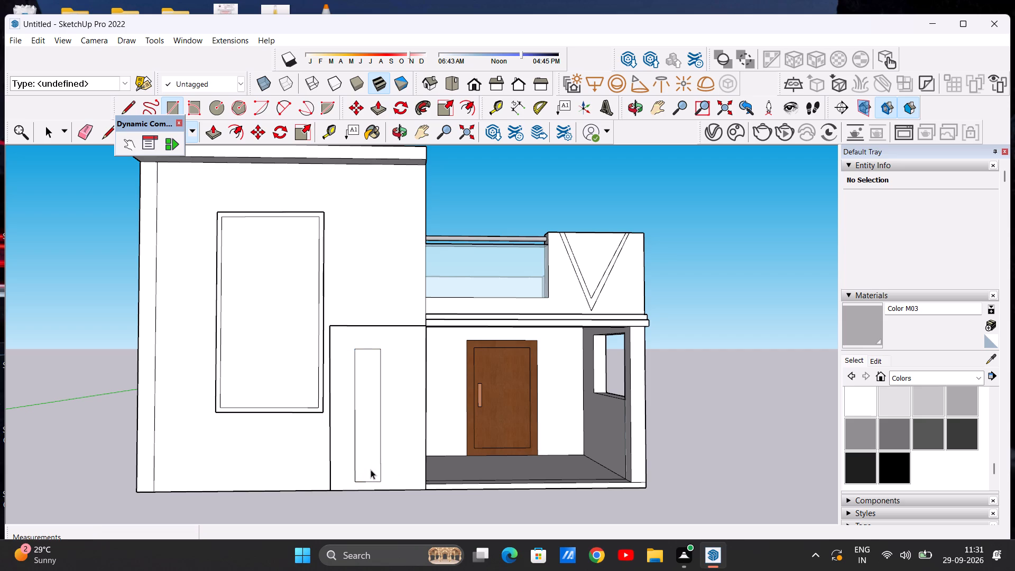
Move the narrow rectangle about 1' 5/8" sideways toward the porch within the corner rectangle.
double_click(371, 469)
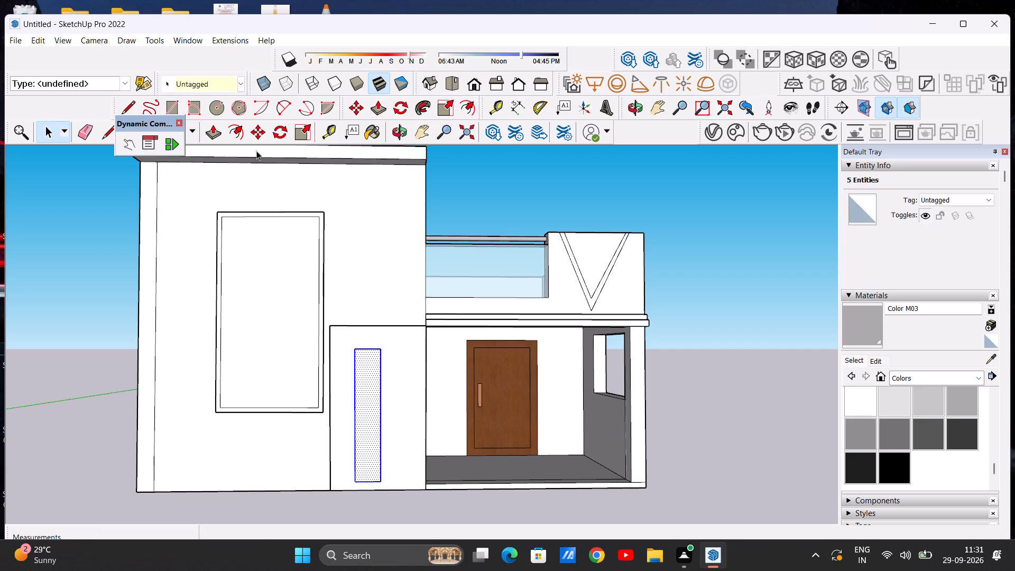
click(260, 140)
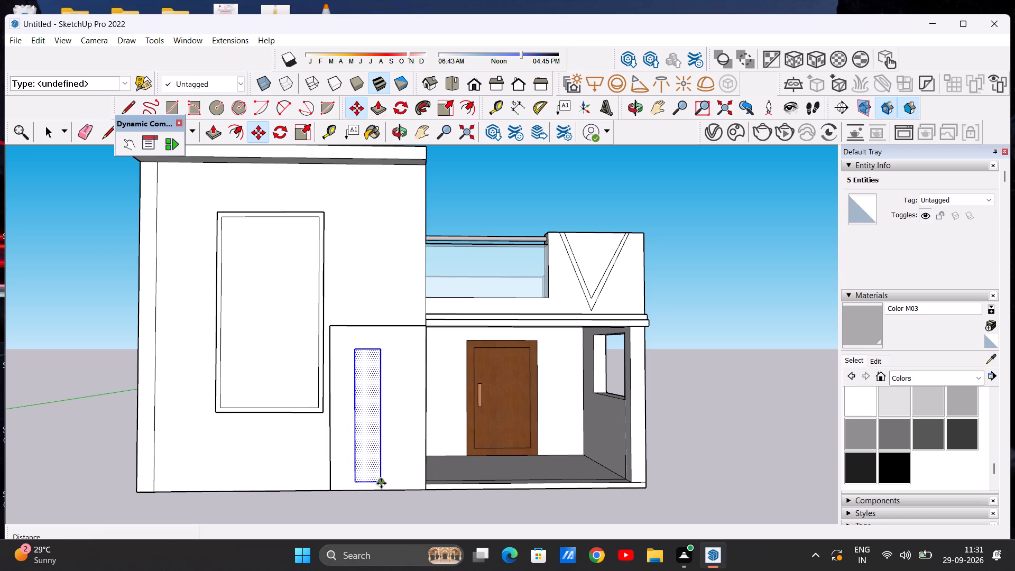
click(381, 483)
click(389, 483)
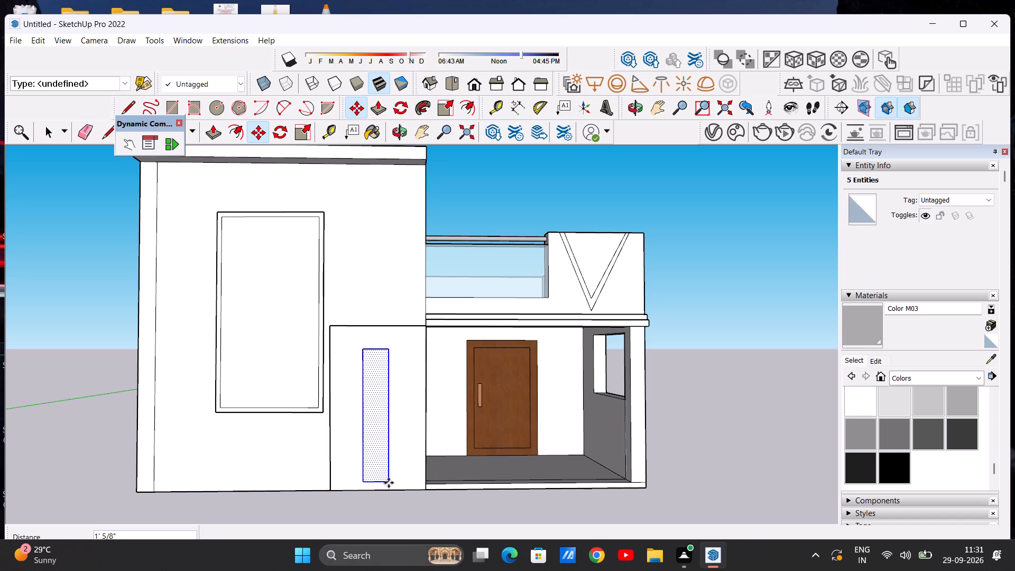
key(space)
click(770, 367)
Draw a two-point arc between the narrow rectangle's long sides, just below its top edge.
scroll(394, 357, down, 2)
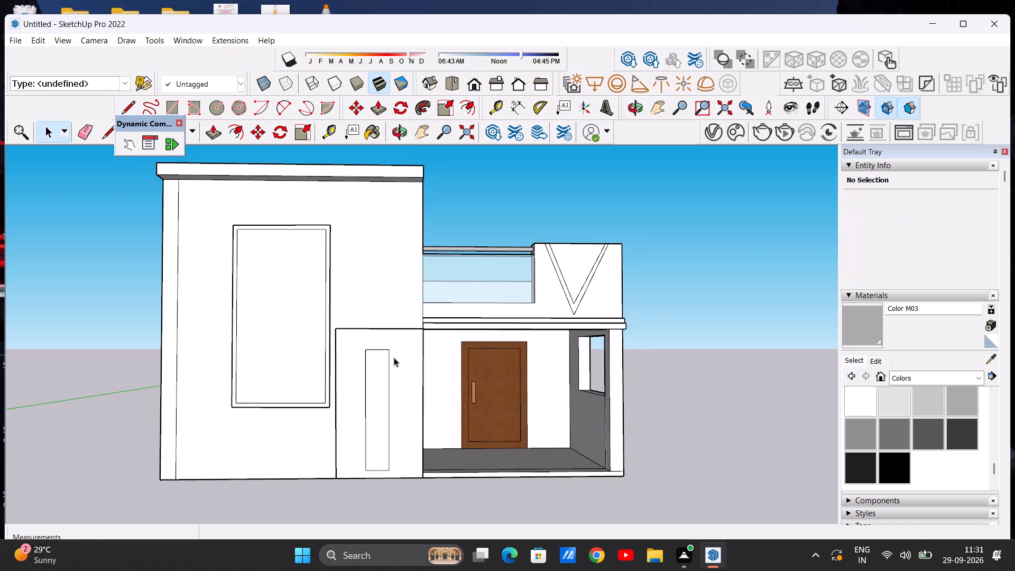
scroll(394, 357, down, 3)
scroll(408, 364, up, 11)
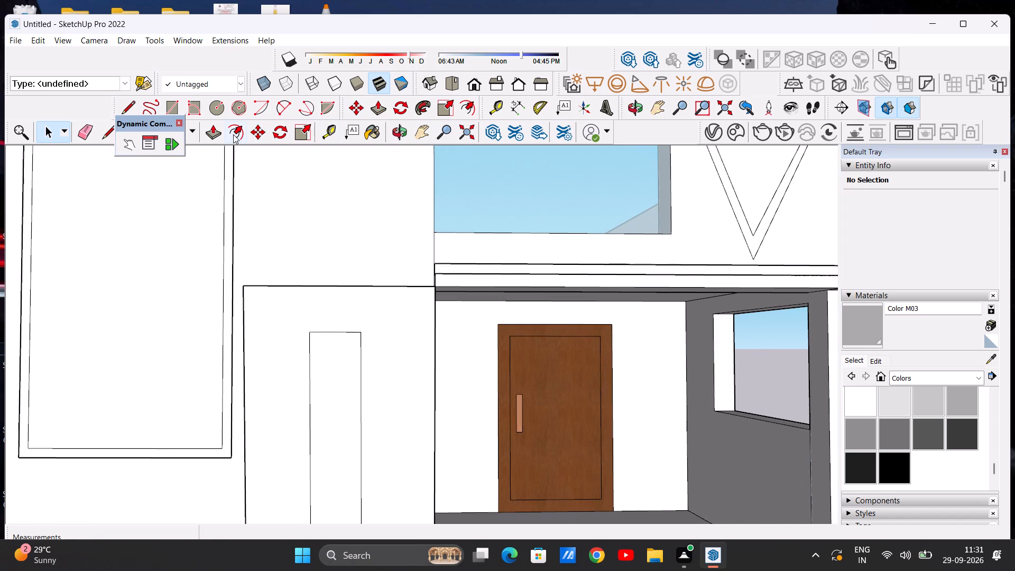
click(287, 103)
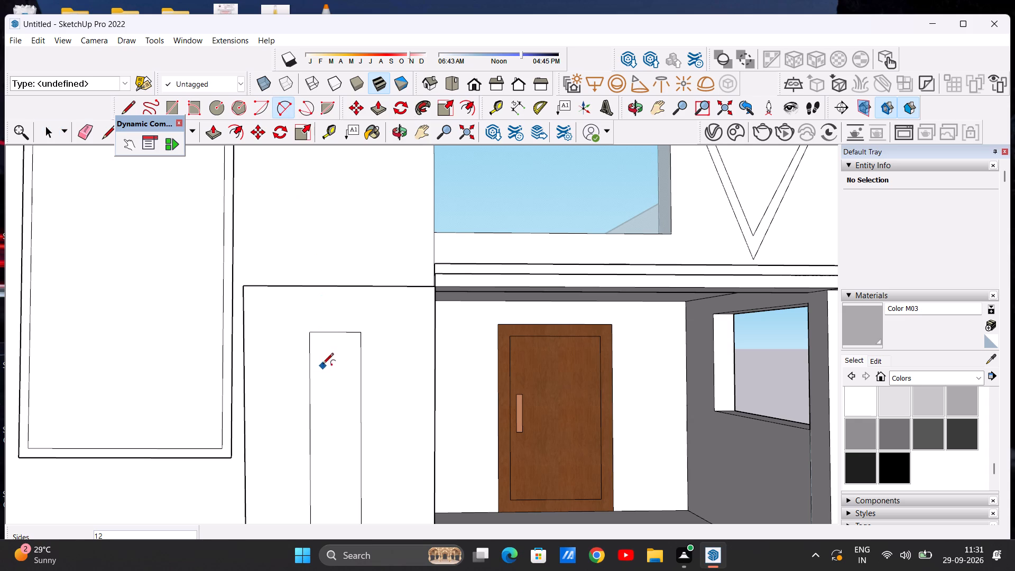
click(311, 356)
click(362, 360)
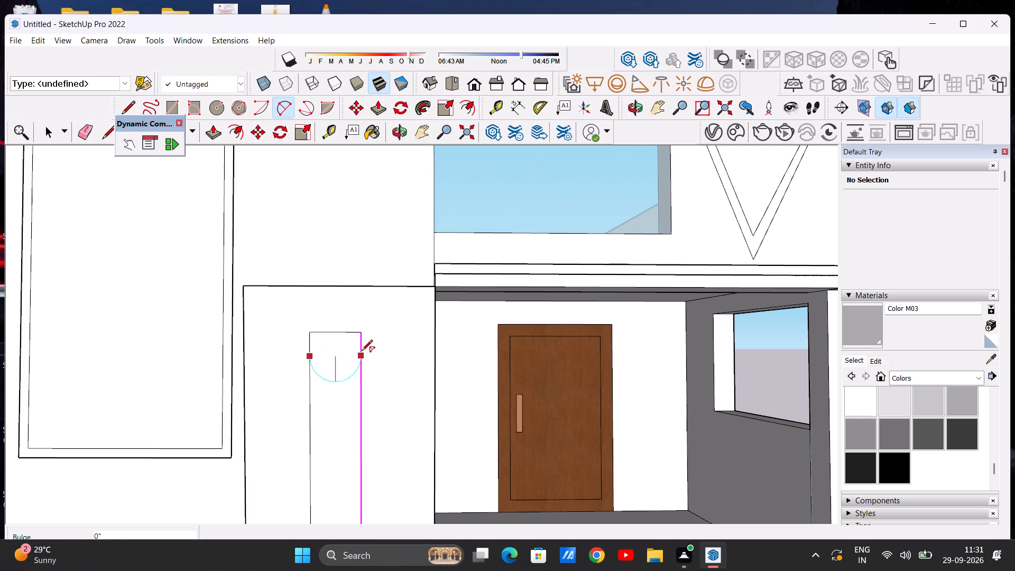
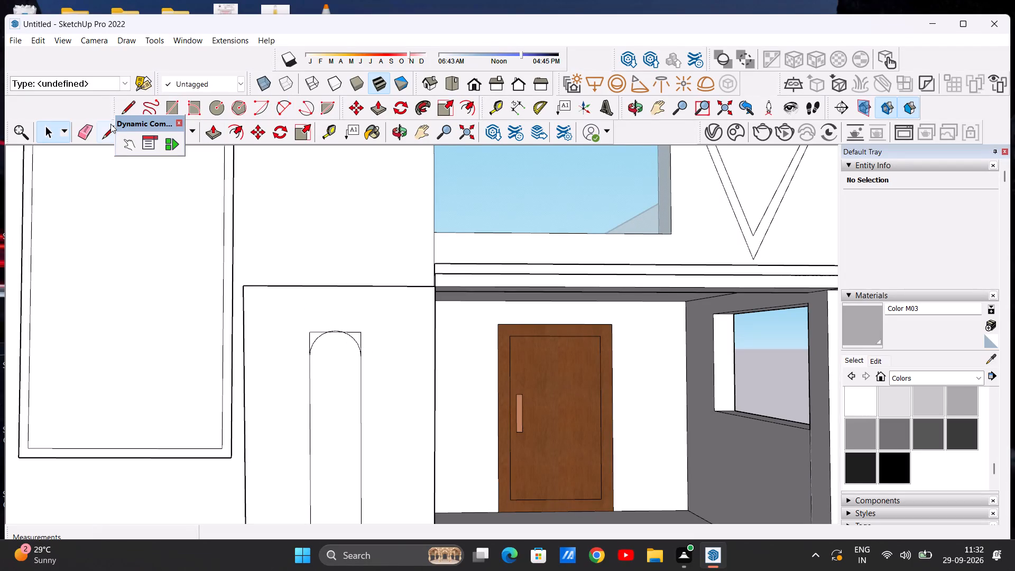
Erase the leftover rectangle corner edges and the short line inside the arch top on the front projecting wall.
click(85, 128)
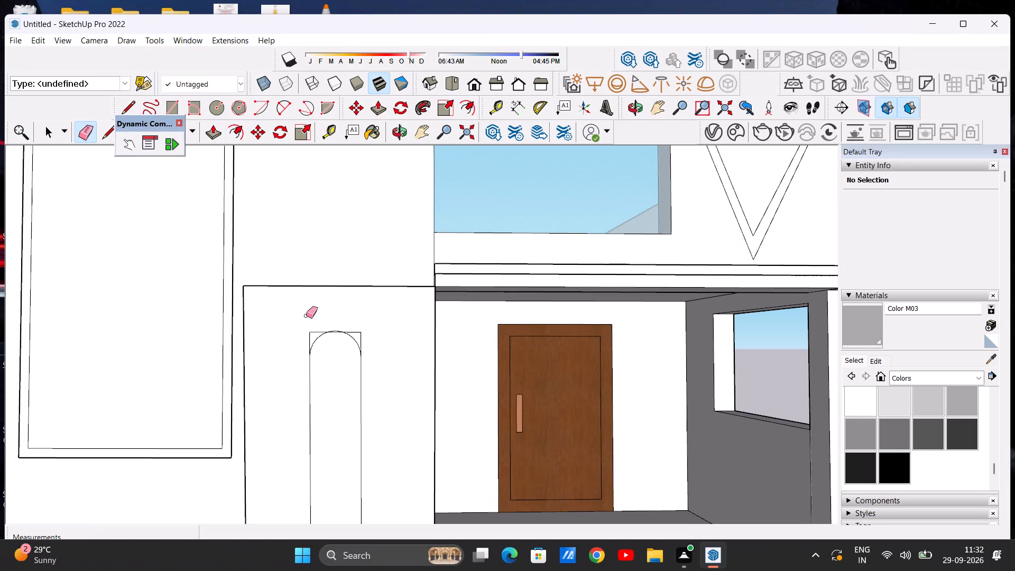
scroll(335, 336, up, 11)
drag(368, 302, 395, 333)
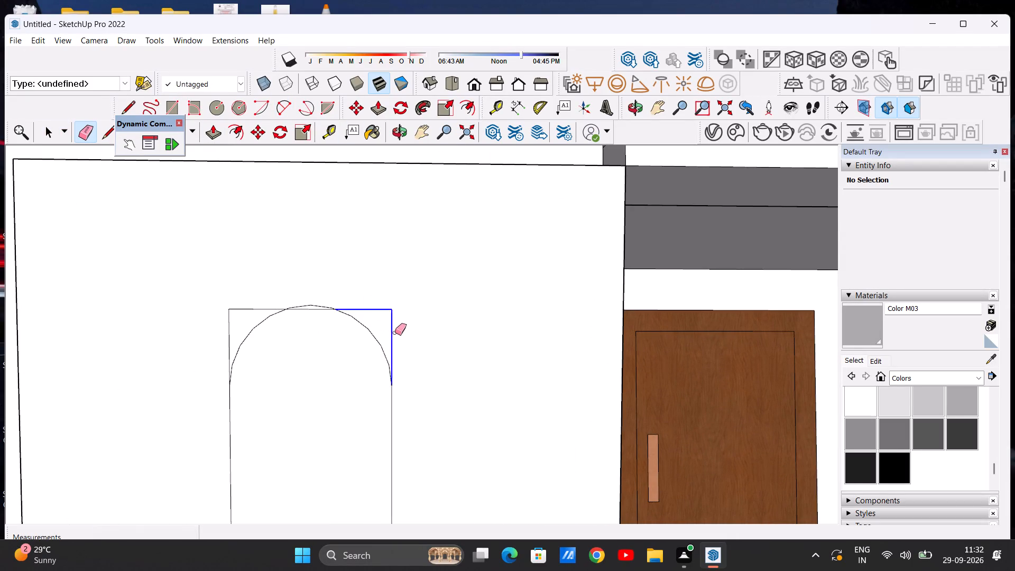
drag(395, 333, 395, 334)
drag(220, 339, 230, 326)
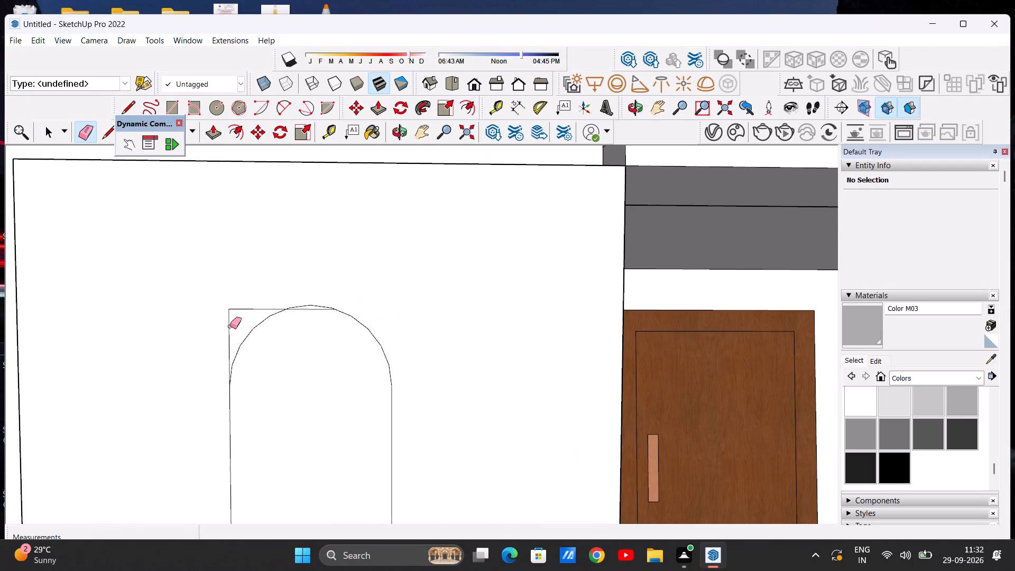
drag(230, 326, 257, 302)
scroll(309, 319, up, 10)
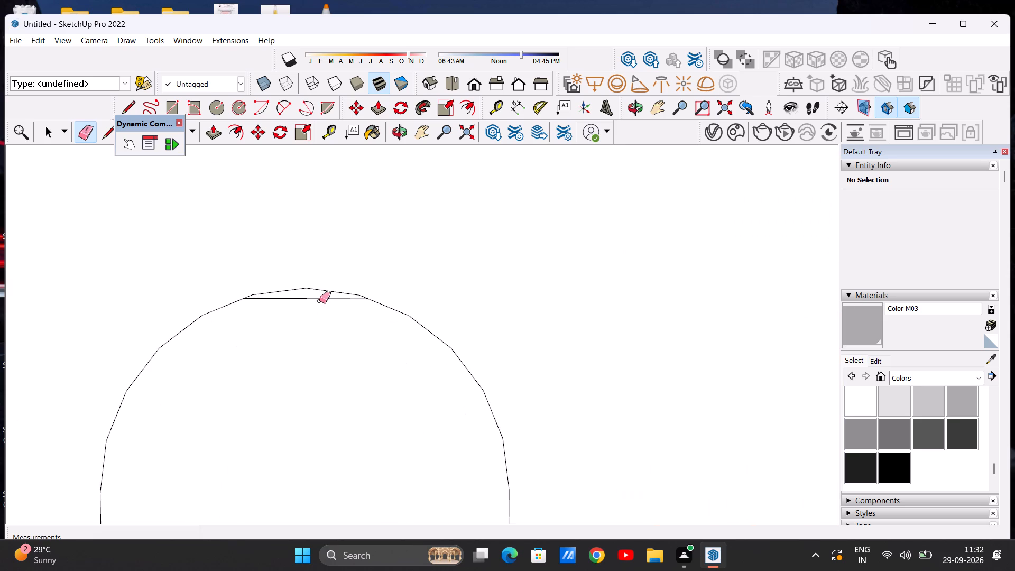
drag(307, 296, 309, 305)
scroll(317, 325, down, 8)
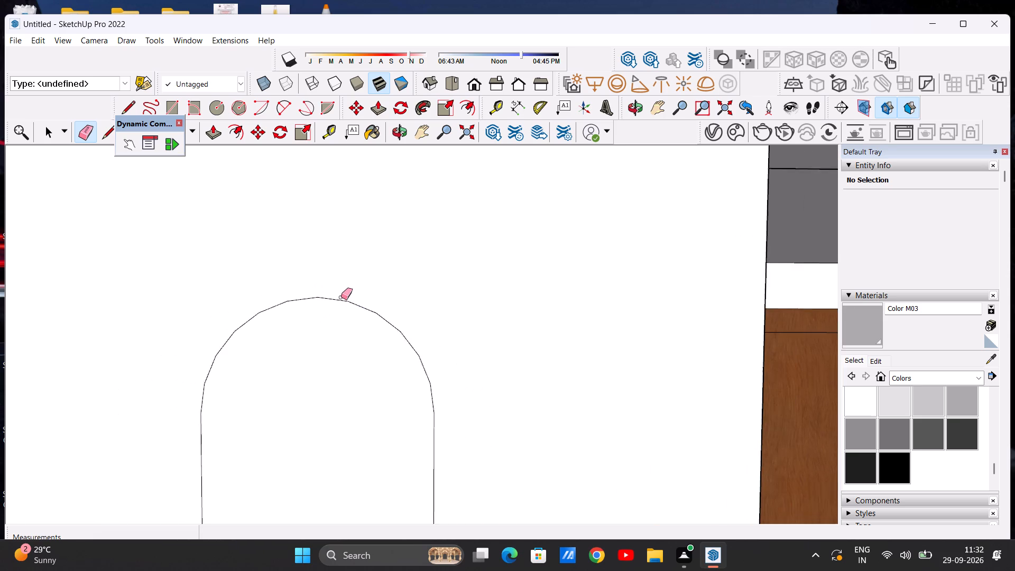
scroll(341, 297, down, 1)
Set the arch's top arc to 60 segments.
key(space)
click(365, 307)
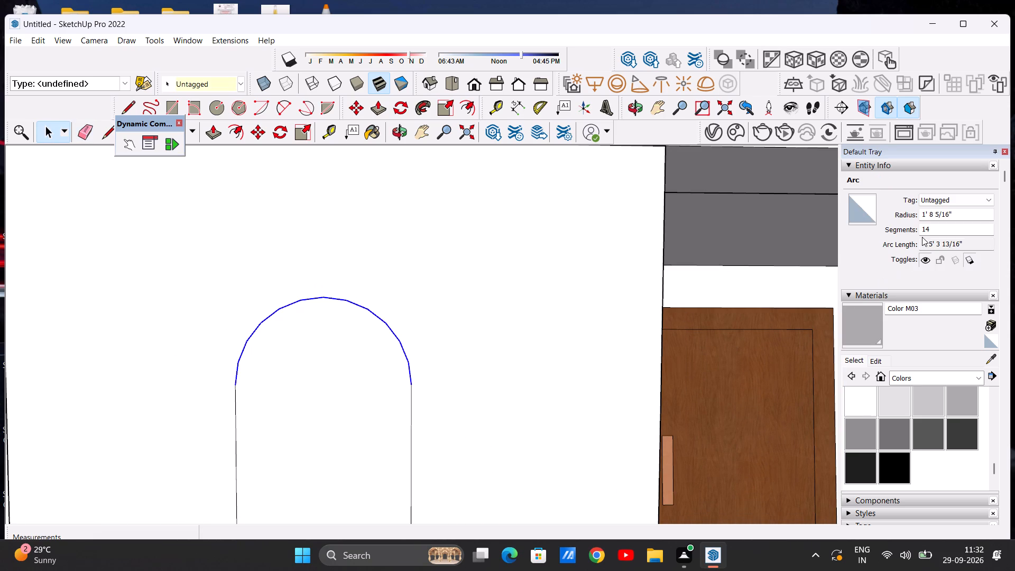
click(935, 227)
key(BackSpace)
key(BackSpace)
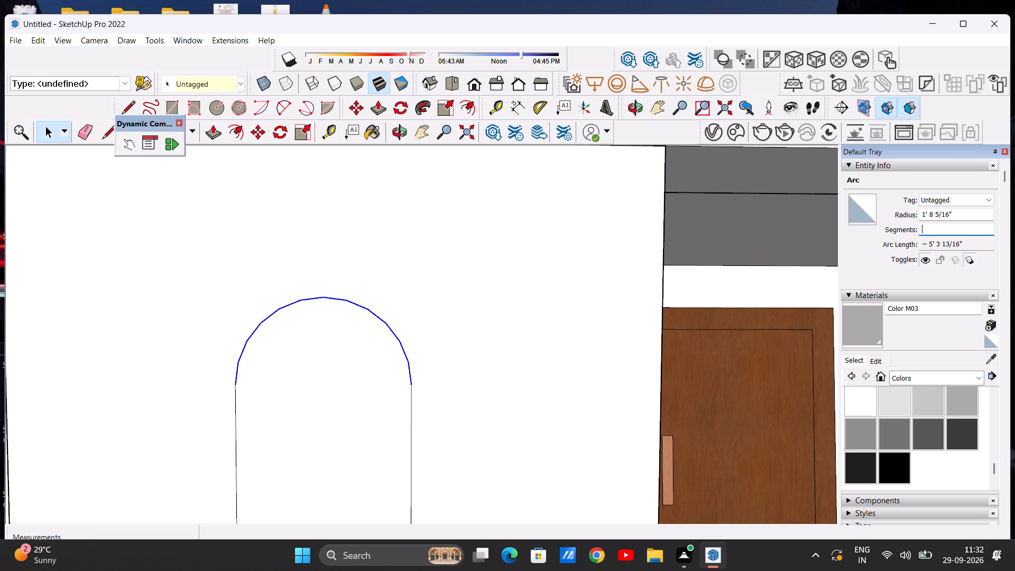
key(BackSpace)
key(6)
key(0)
key(Return)
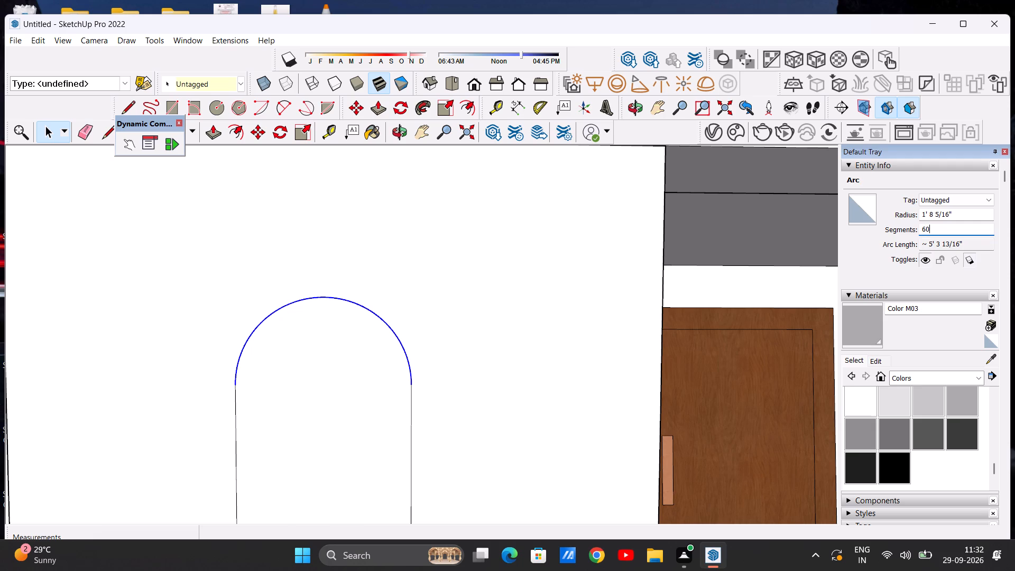
key(space)
scroll(509, 240, down, 13)
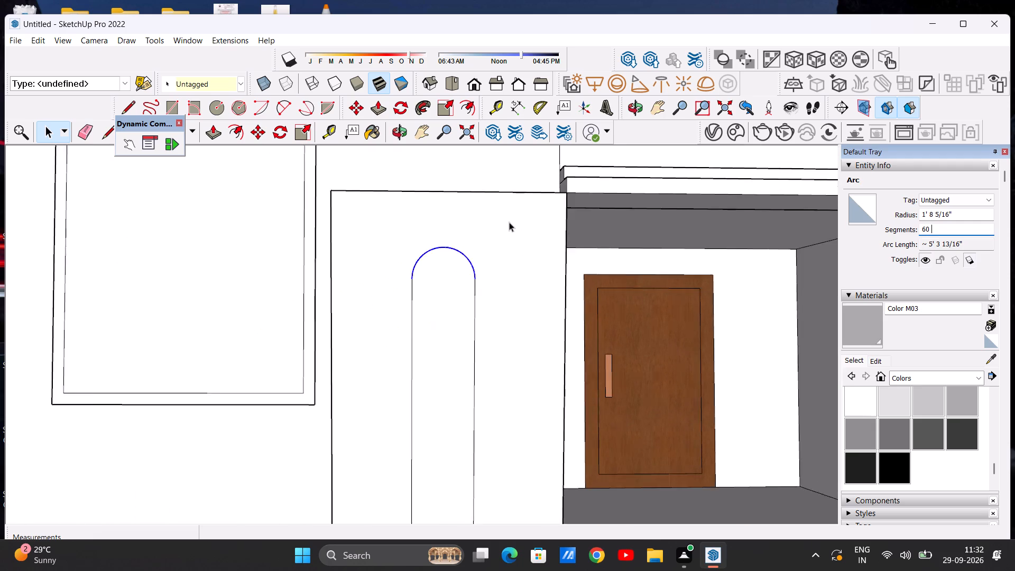
scroll(509, 222, down, 2)
scroll(450, 273, down, 4)
click(469, 464)
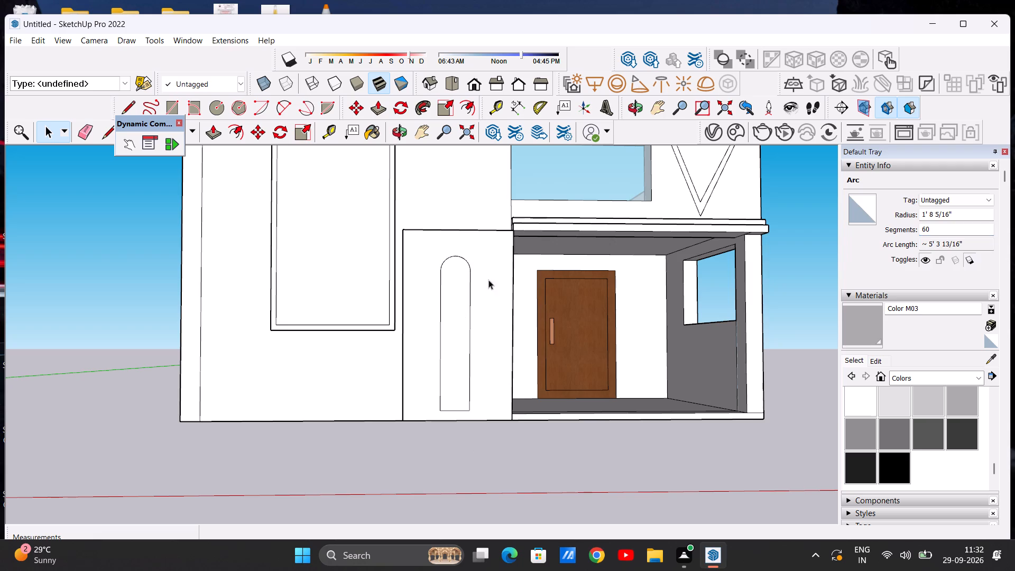
Push/Pull the wall face surrounding the arched outline outward by about 9 5/16", leaving the arched panel recessed.
scroll(495, 269, up, 4)
scroll(403, 277, down, 7)
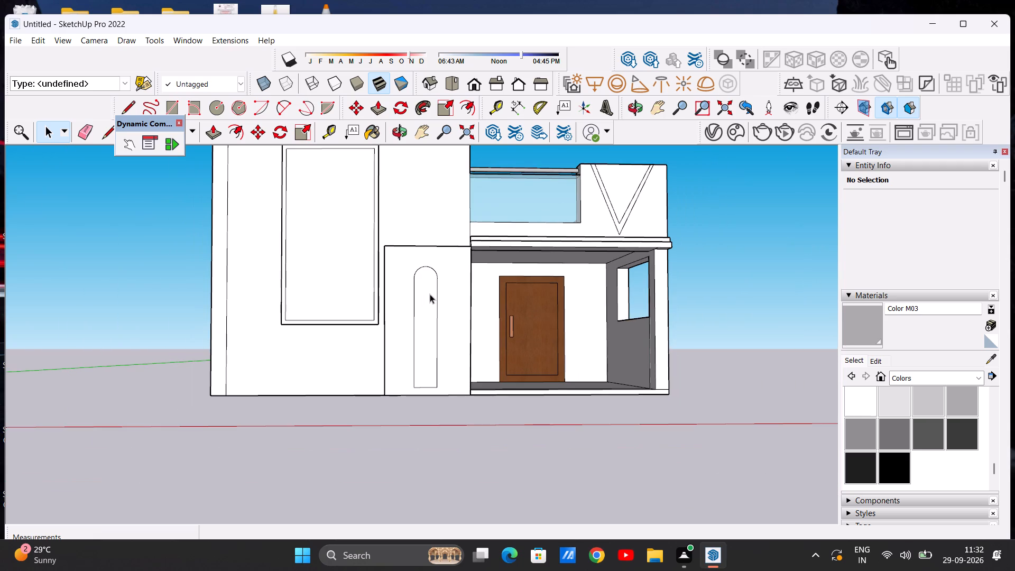
scroll(477, 298, up, 3)
scroll(407, 278, down, 9)
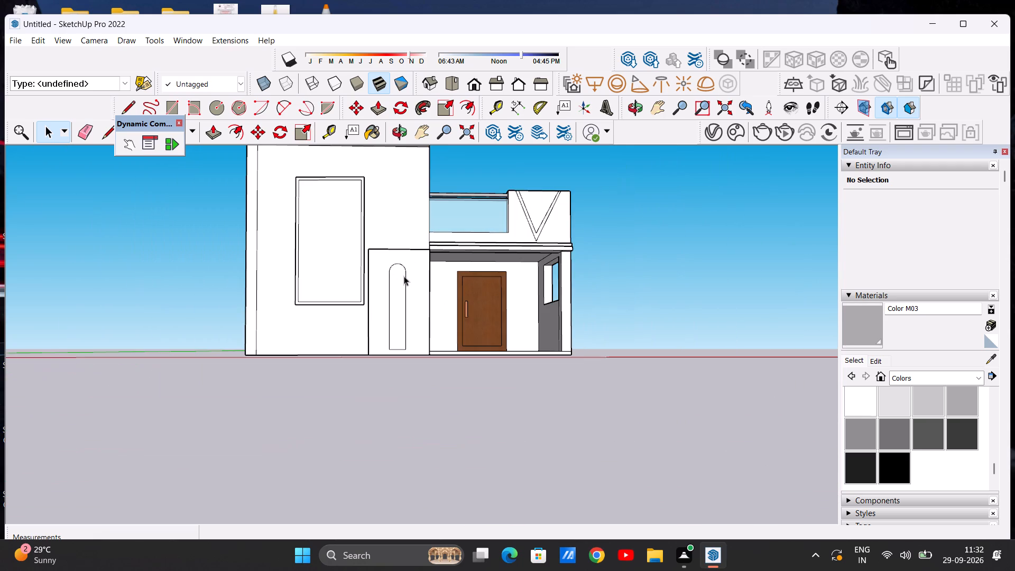
scroll(384, 282, up, 6)
scroll(383, 283, down, 4)
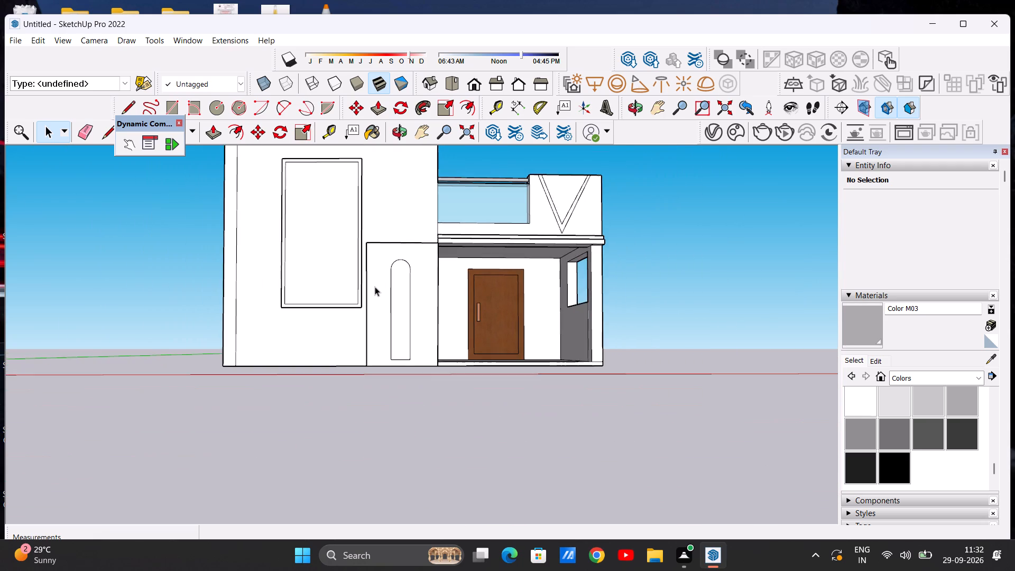
middle_drag(375, 287, 504, 347)
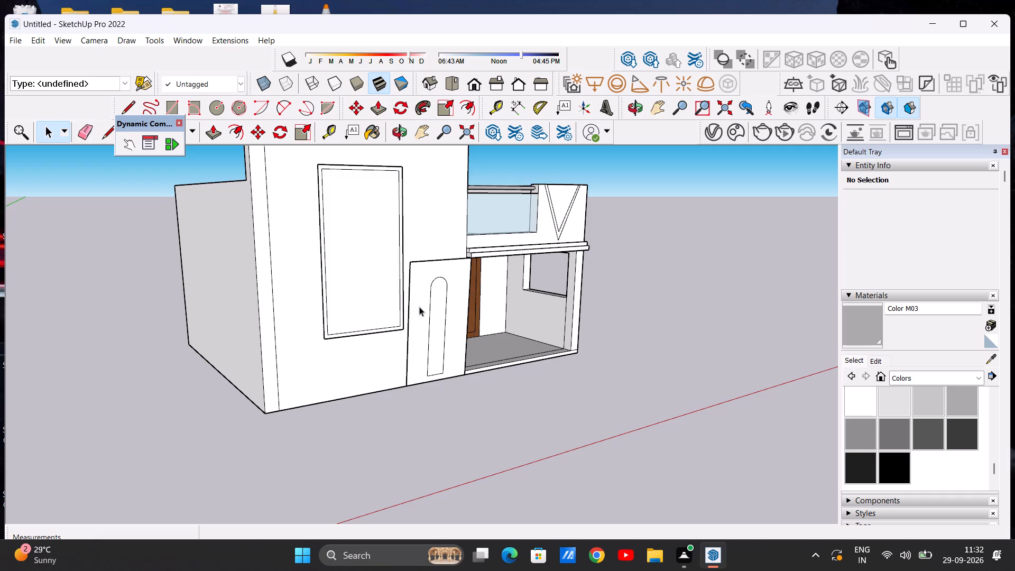
middle_drag(428, 305, 362, 289)
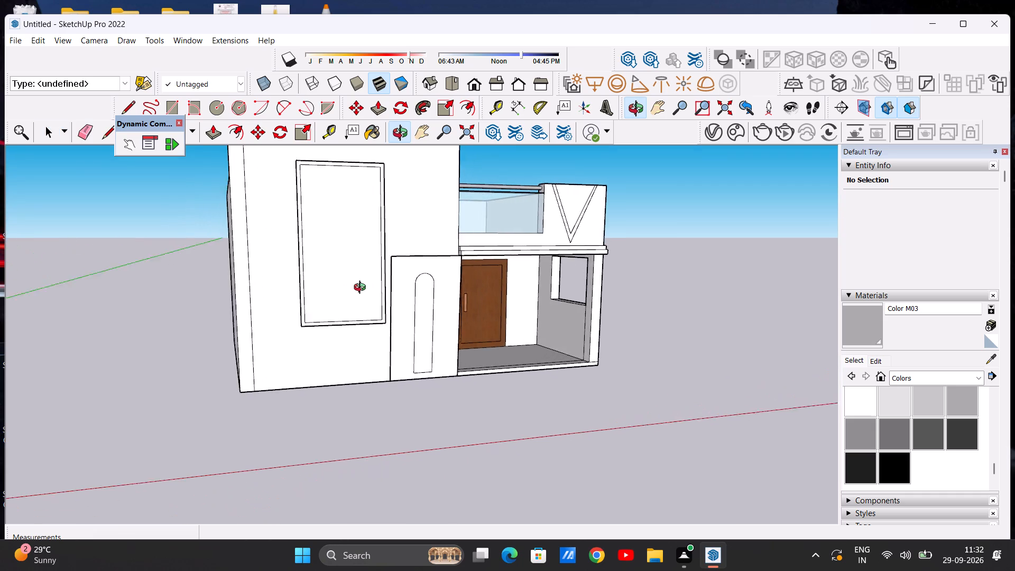
middle_drag(362, 289, 352, 290)
scroll(382, 299, up, 4)
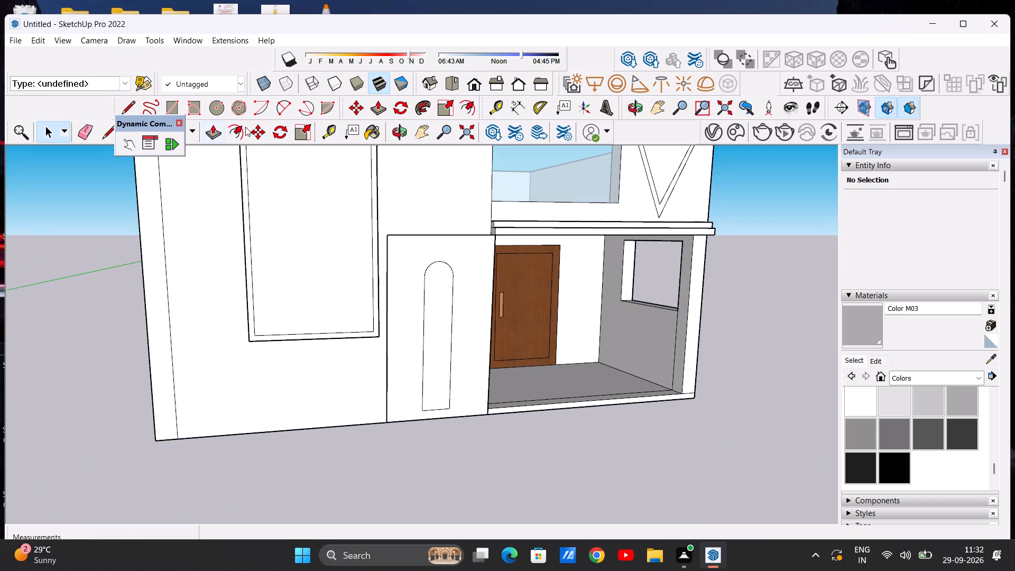
click(208, 130)
scroll(395, 288, up, 4)
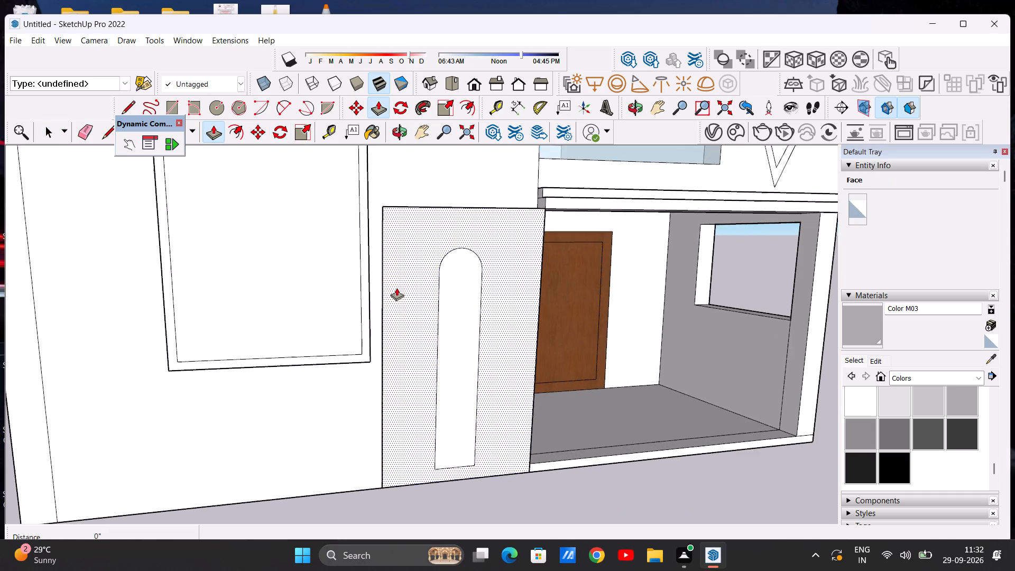
middle_drag(397, 288, 465, 298)
click(451, 285)
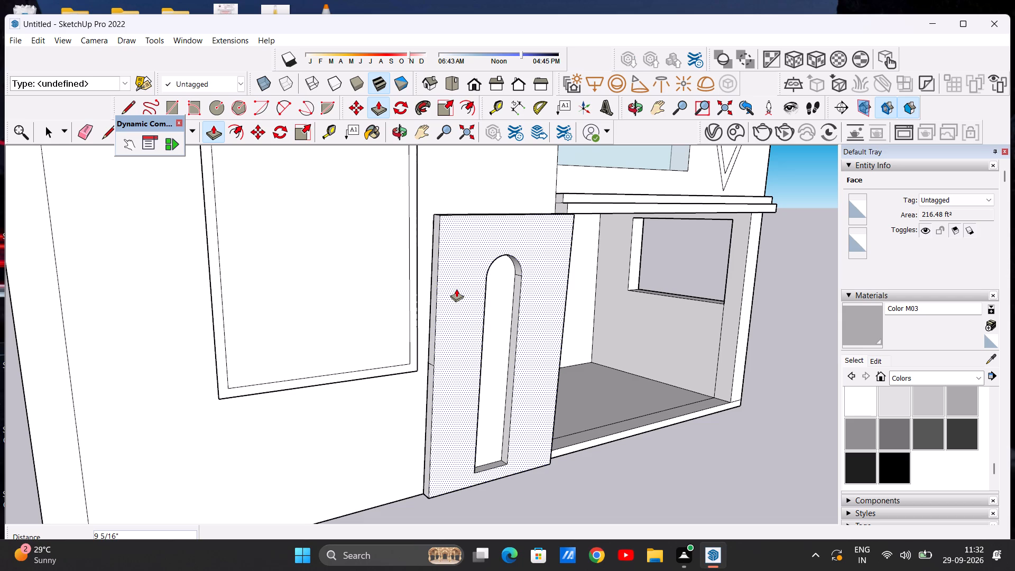
click(456, 289)
key(space)
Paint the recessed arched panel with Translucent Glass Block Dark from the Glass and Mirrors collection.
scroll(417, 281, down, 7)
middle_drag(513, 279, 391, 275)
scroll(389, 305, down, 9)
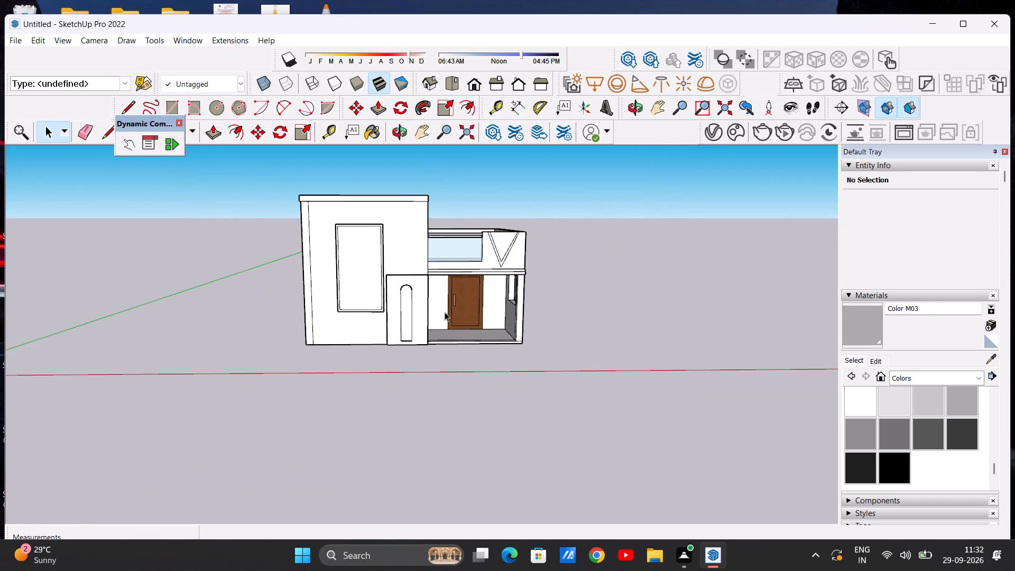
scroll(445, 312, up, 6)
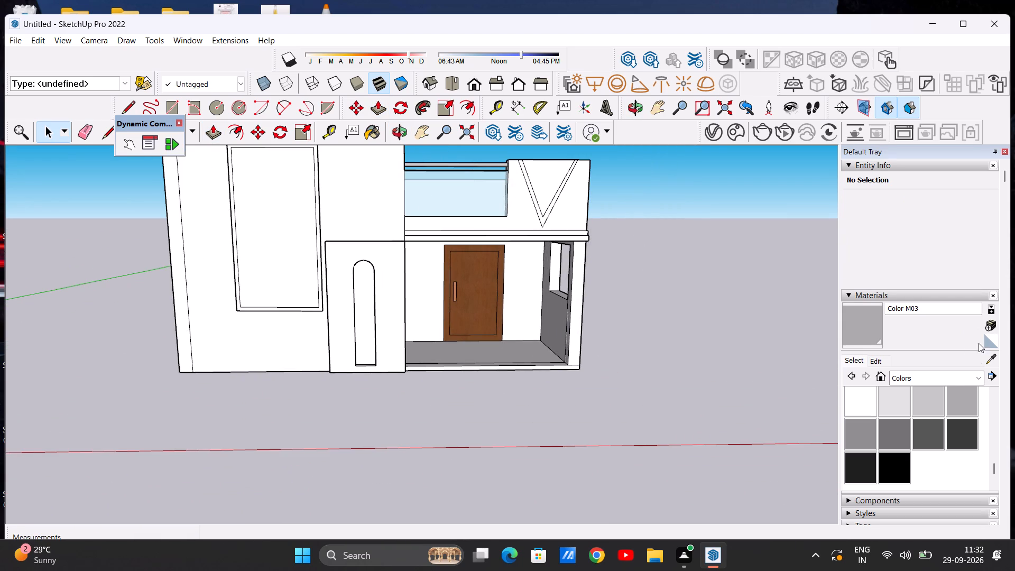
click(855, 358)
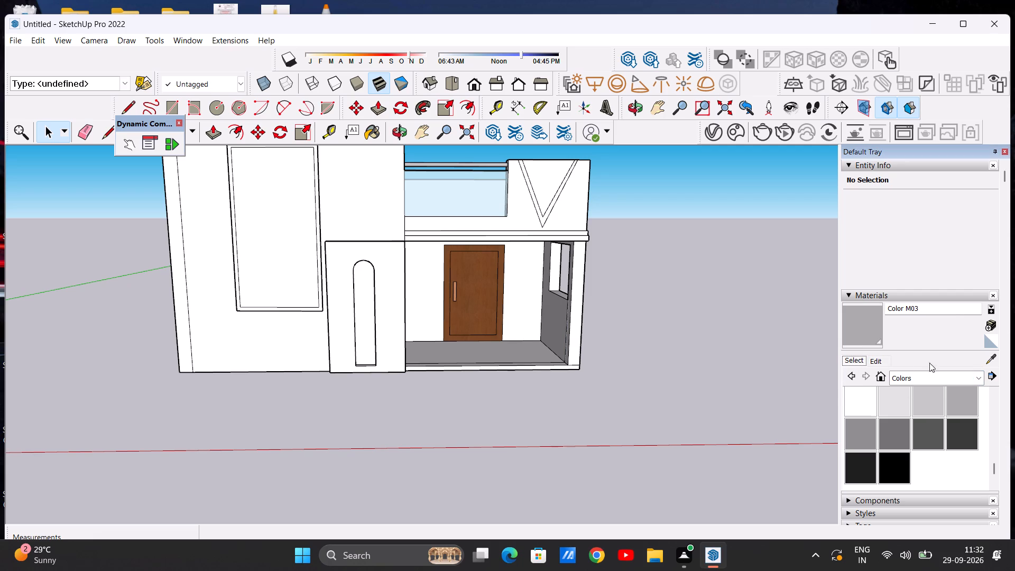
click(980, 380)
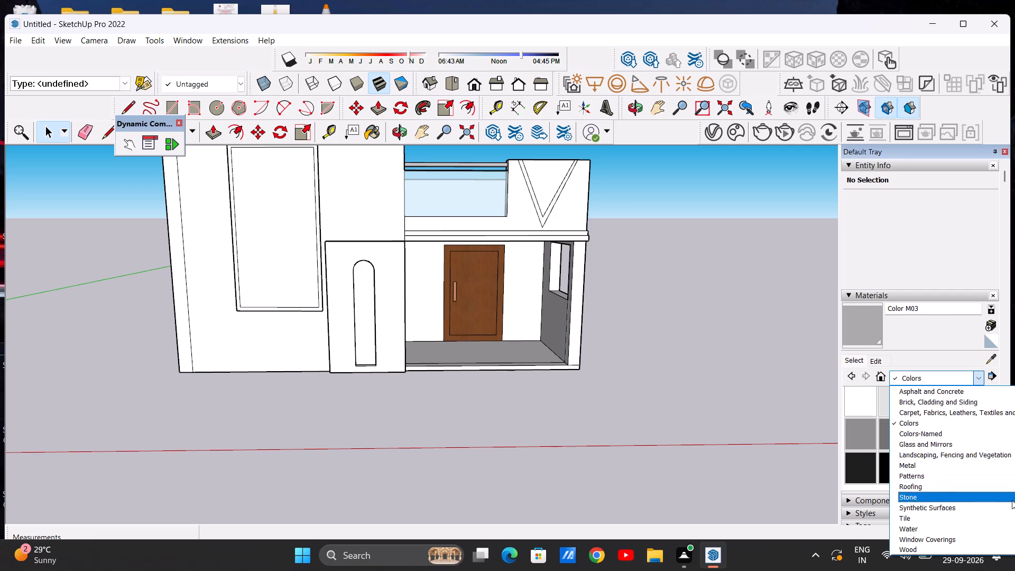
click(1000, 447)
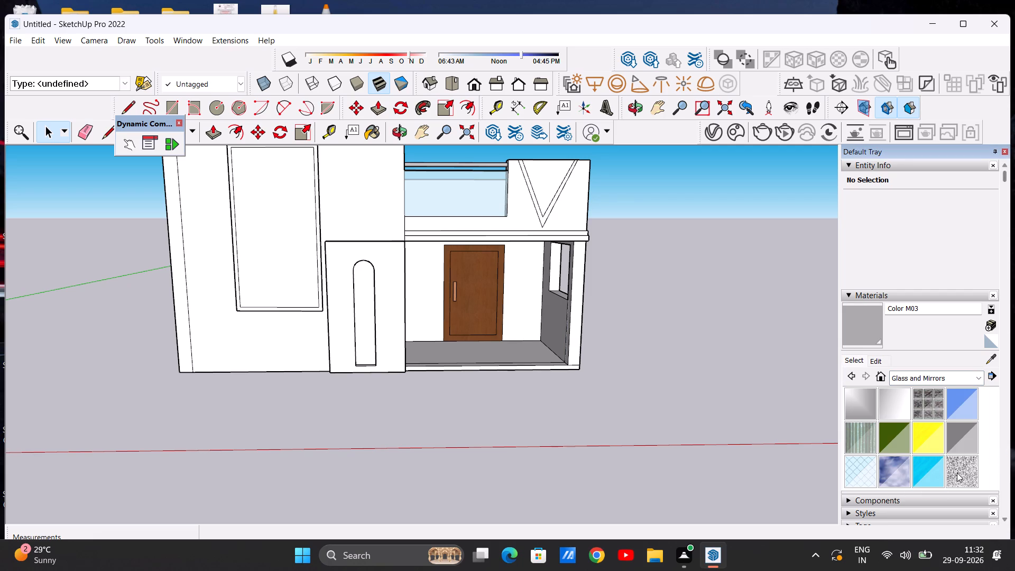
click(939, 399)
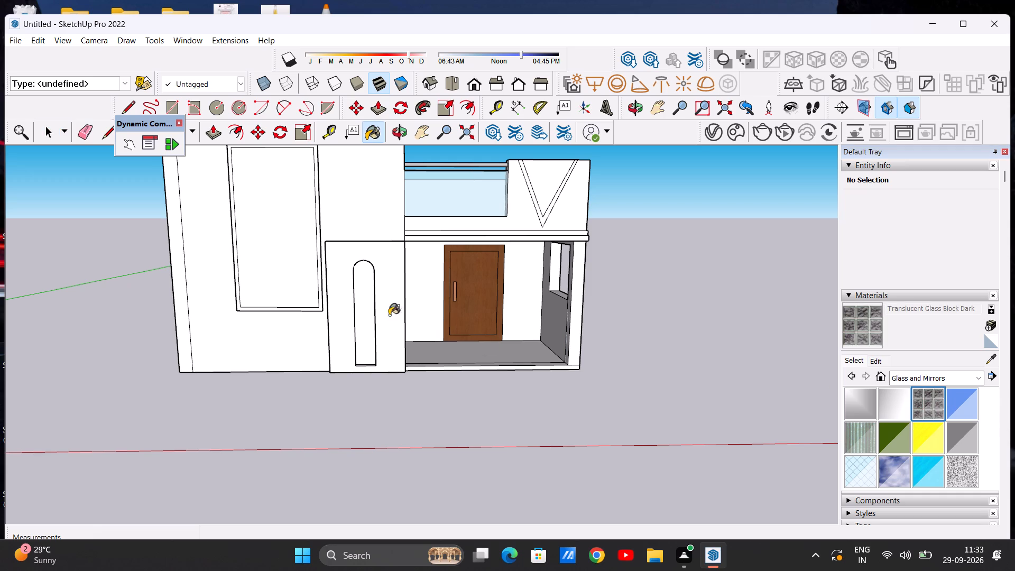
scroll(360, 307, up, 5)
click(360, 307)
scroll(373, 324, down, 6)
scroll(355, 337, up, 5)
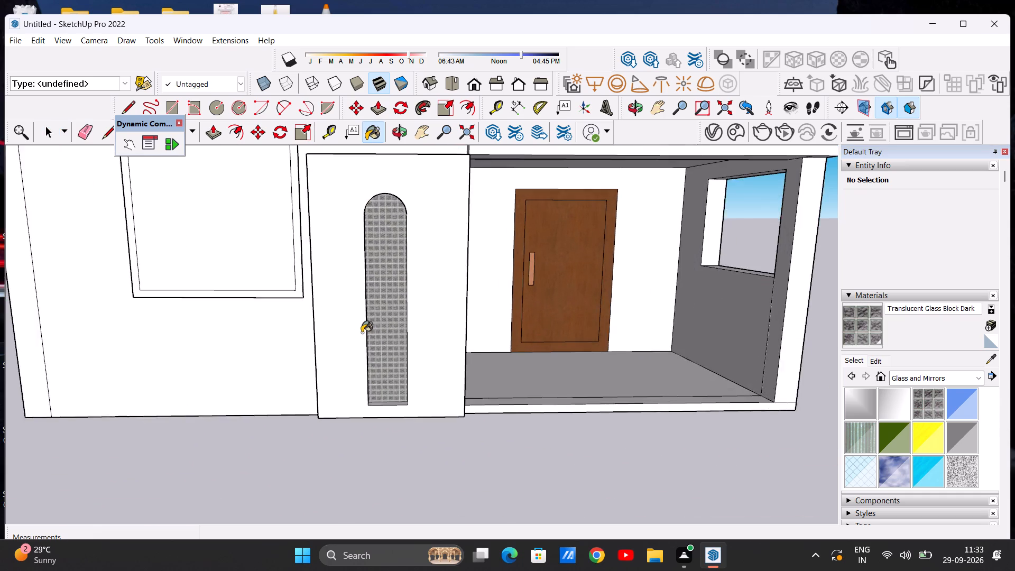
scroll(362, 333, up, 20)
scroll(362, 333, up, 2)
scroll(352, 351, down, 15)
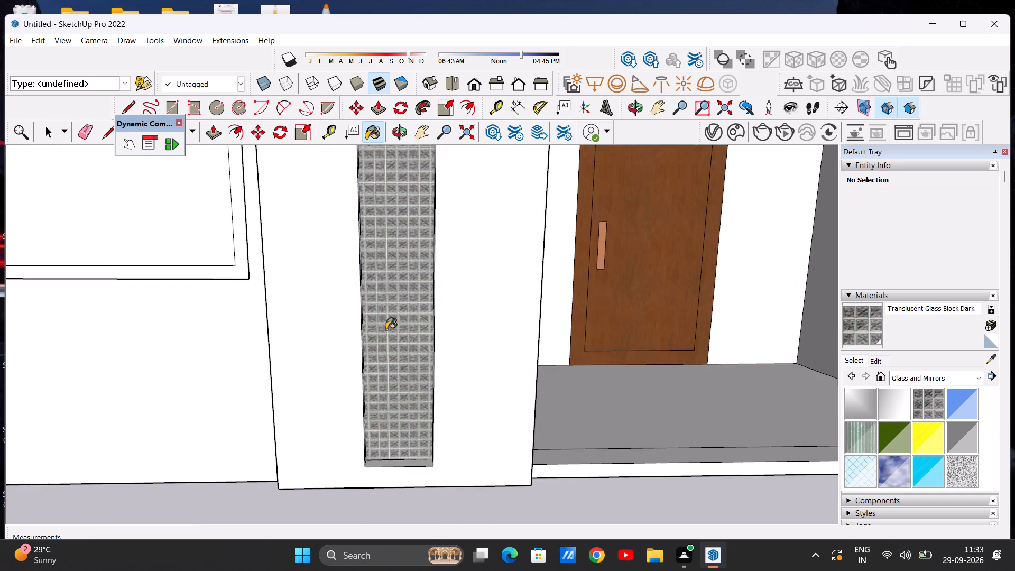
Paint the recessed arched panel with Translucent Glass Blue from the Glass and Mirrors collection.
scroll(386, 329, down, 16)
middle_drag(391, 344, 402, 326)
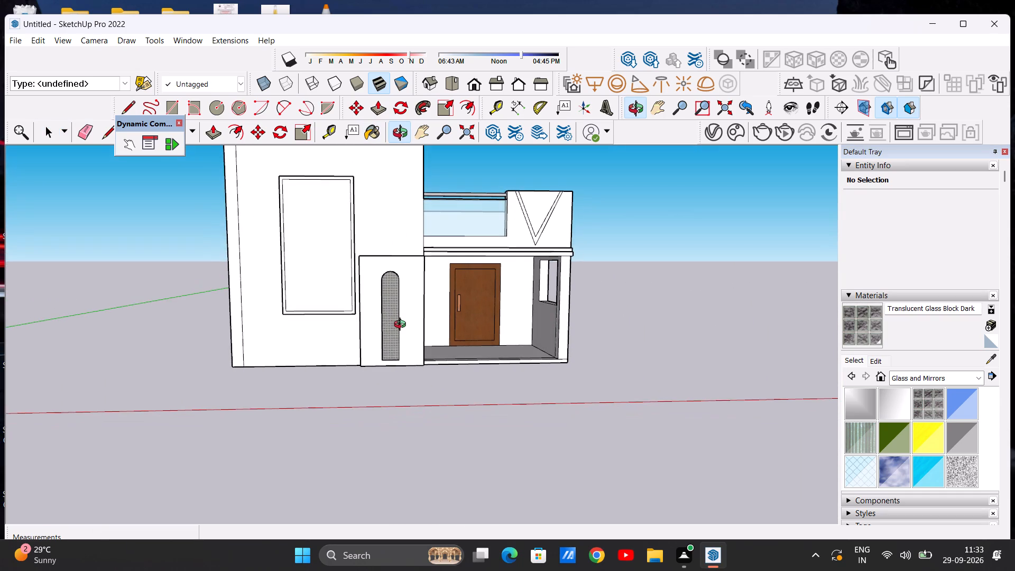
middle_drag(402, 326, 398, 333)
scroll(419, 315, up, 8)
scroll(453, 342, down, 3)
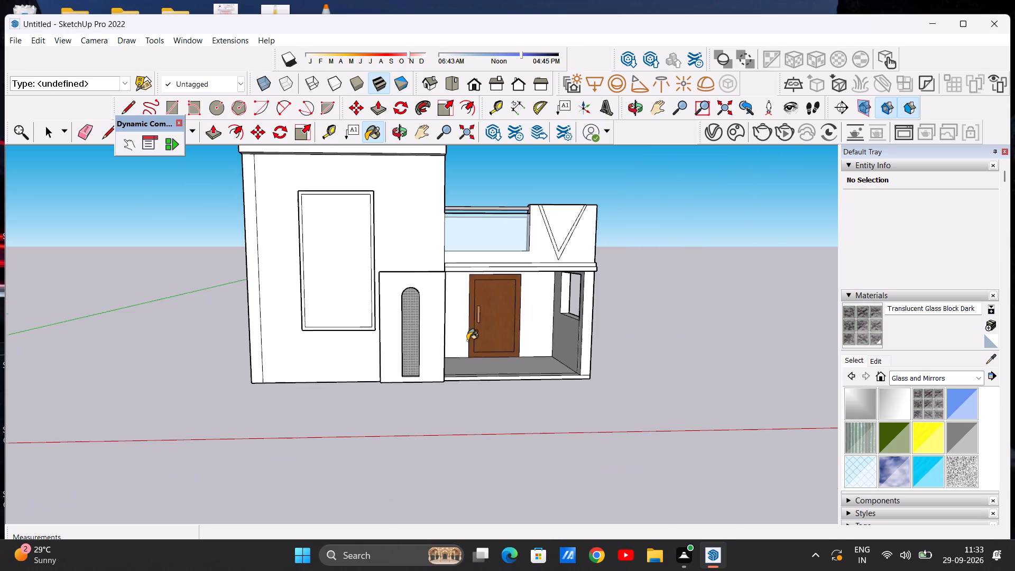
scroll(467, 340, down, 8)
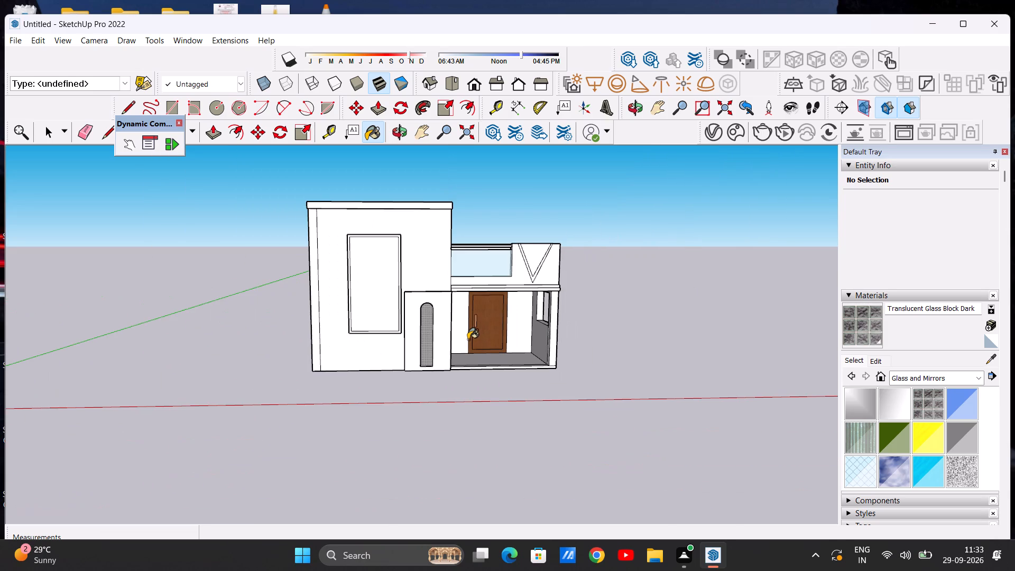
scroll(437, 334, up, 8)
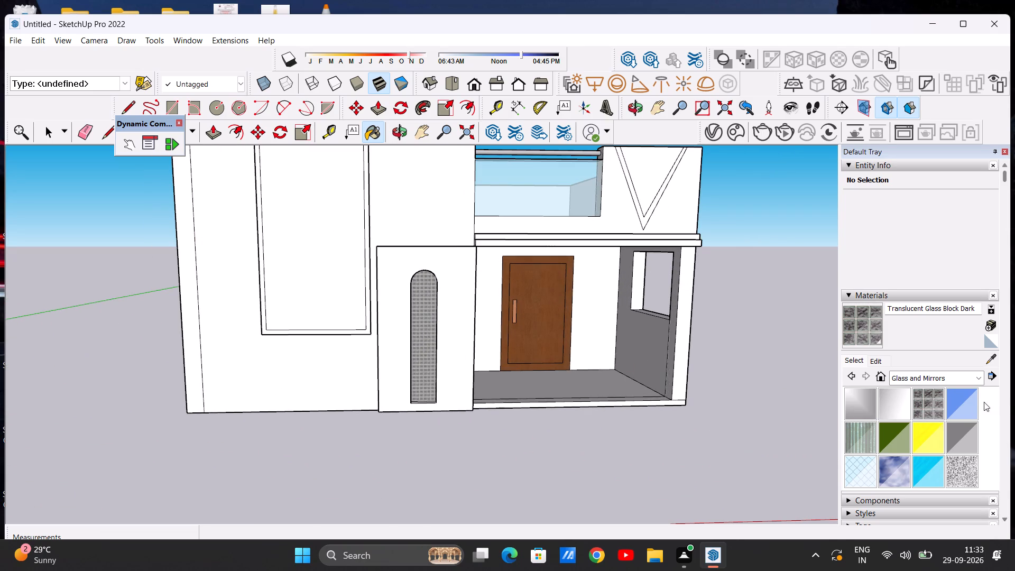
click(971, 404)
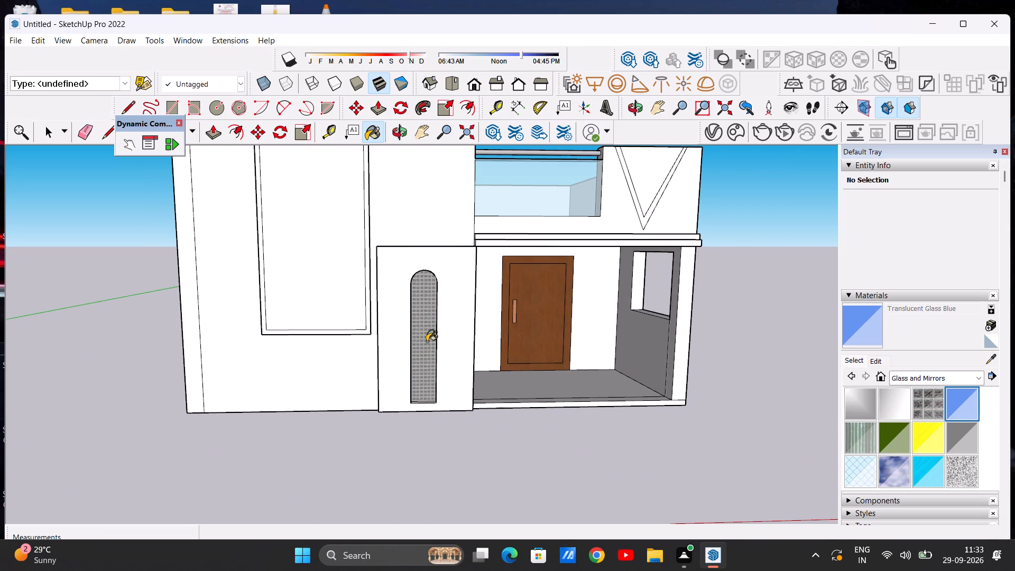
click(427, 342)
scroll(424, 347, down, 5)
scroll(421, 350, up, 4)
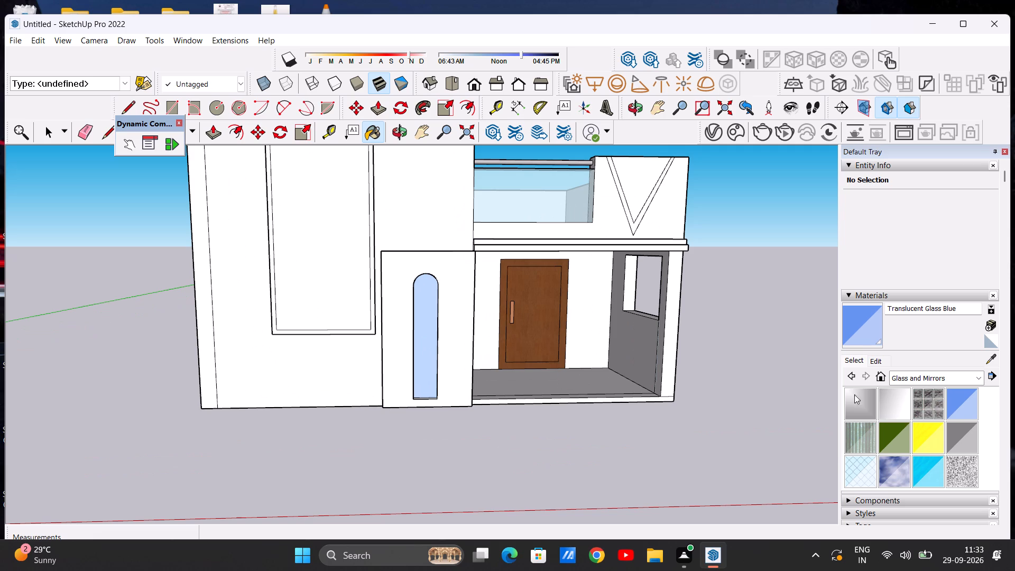
Paint the recessed arched panel with Translucent Glass Gray from the Glass and Mirrors collection.
click(969, 433)
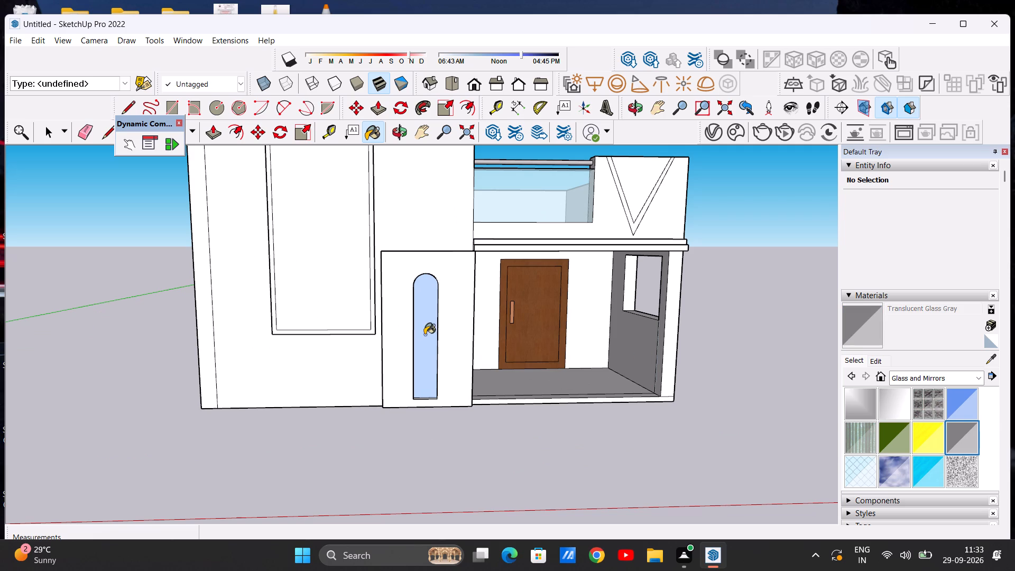
click(417, 337)
scroll(392, 344, down, 6)
scroll(418, 340, up, 11)
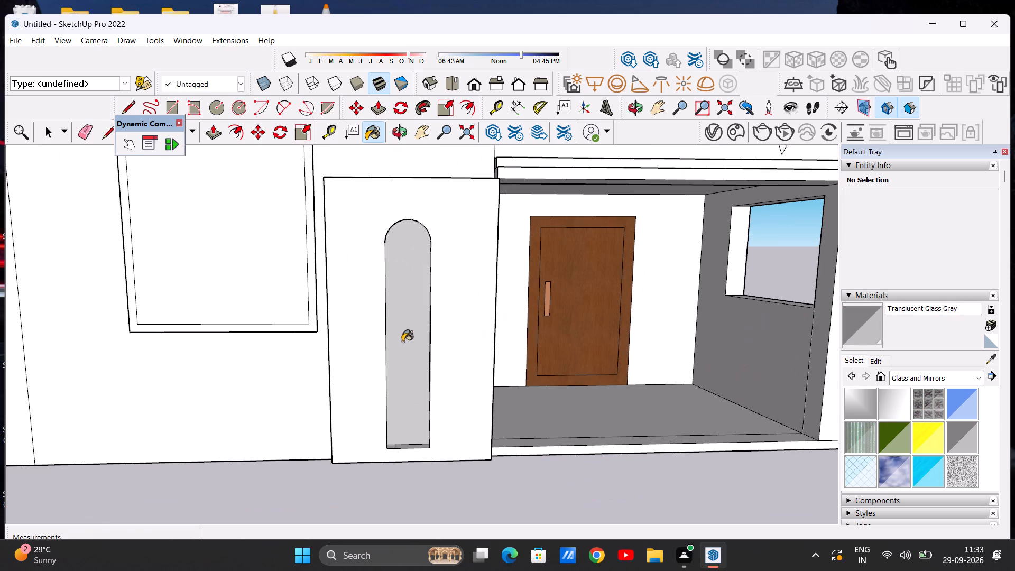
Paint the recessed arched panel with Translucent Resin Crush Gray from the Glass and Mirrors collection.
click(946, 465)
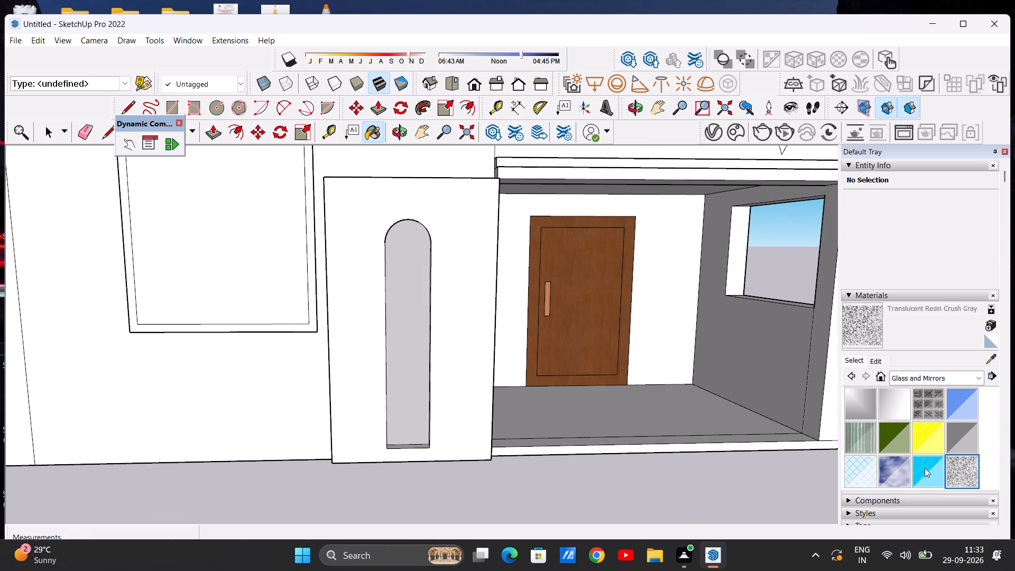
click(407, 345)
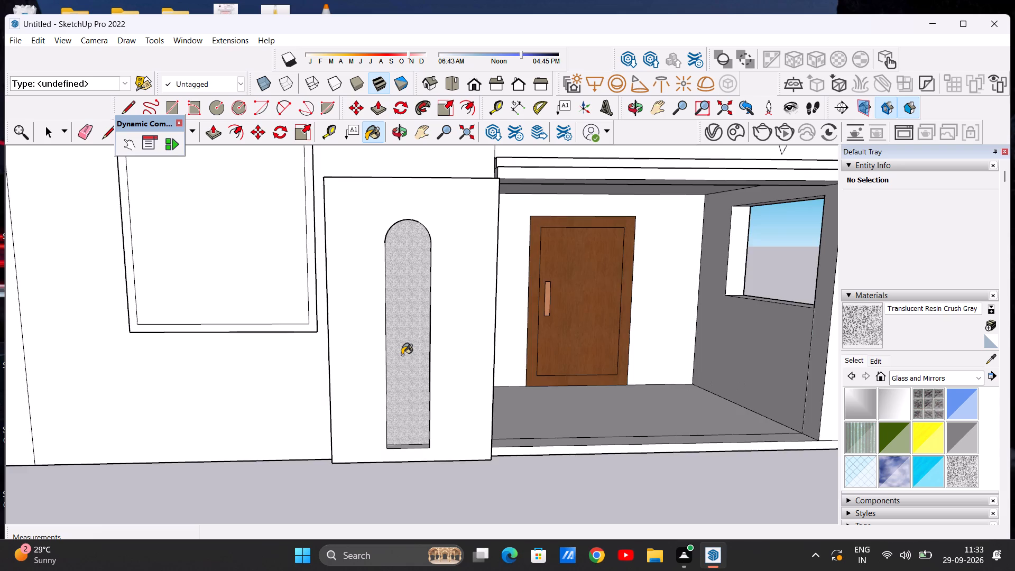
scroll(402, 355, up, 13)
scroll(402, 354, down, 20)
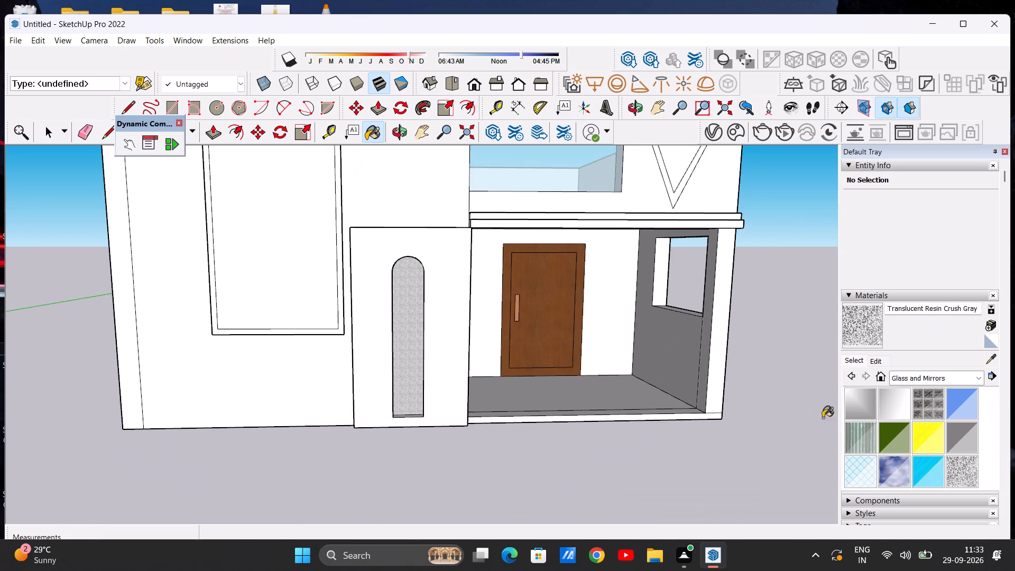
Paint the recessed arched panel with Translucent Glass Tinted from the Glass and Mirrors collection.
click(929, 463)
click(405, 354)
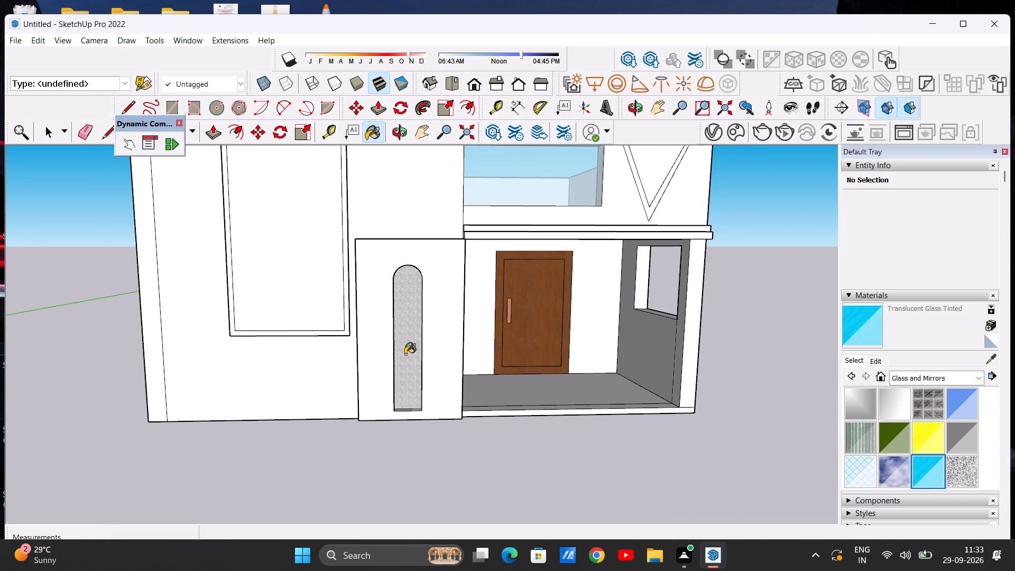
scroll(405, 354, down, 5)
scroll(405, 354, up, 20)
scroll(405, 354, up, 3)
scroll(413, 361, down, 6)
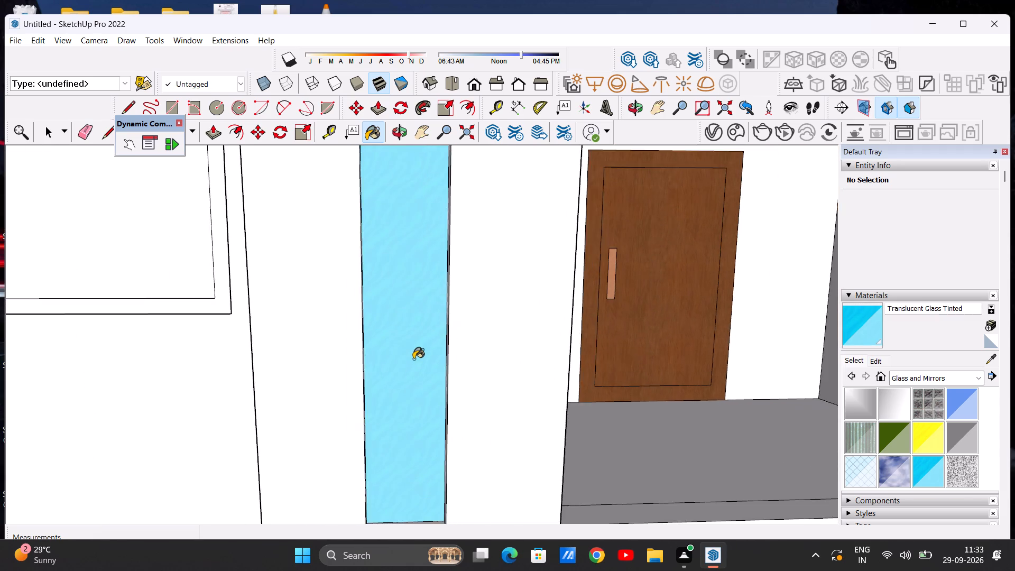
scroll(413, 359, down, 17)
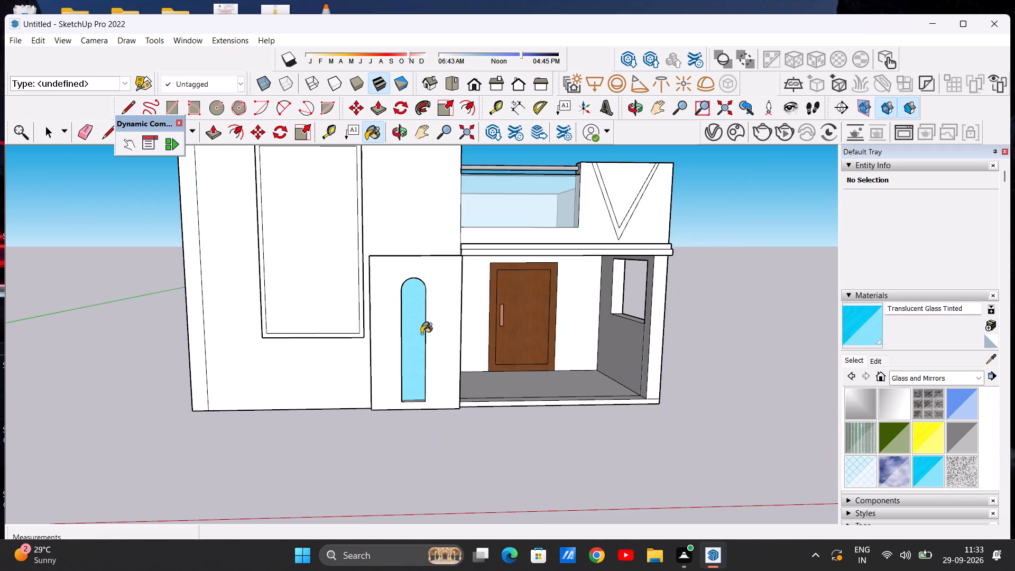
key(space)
Examine the projecting wall panel and its recessed arched window from the side and from above.
scroll(362, 246, down, 2)
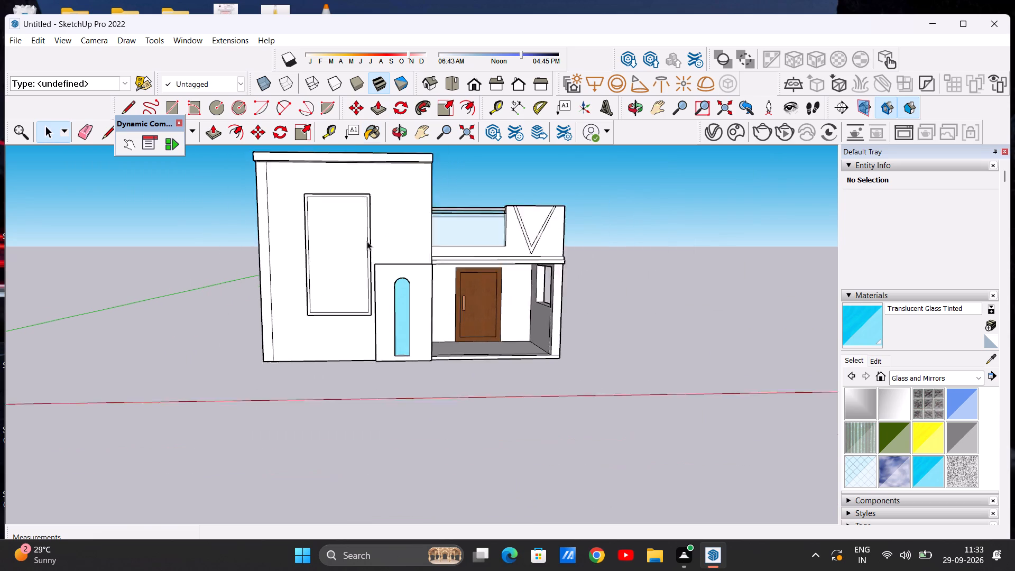
scroll(367, 241, down, 6)
scroll(328, 274, up, 7)
middle_drag(367, 272, 595, 269)
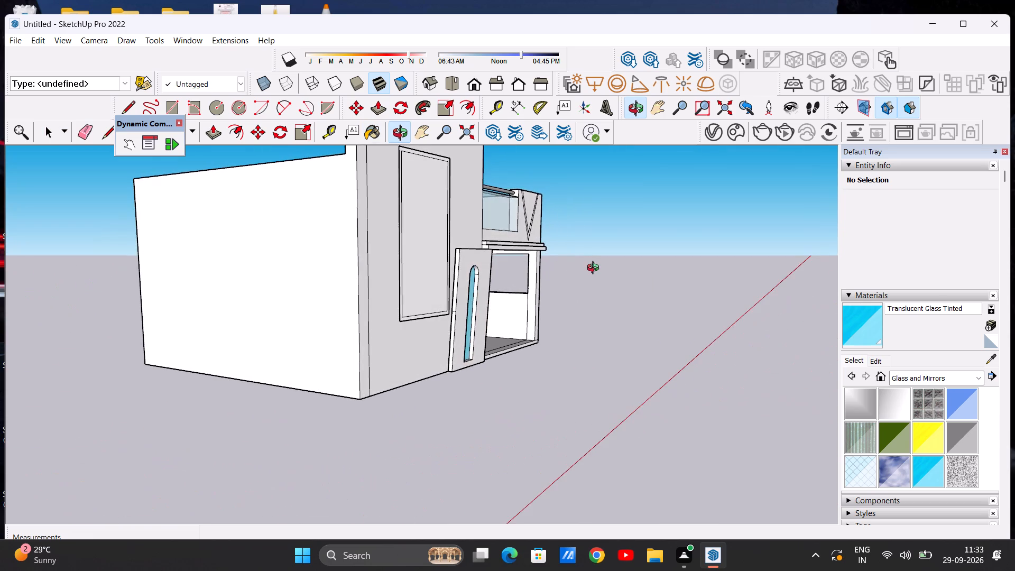
middle_drag(595, 269, 586, 289)
scroll(467, 282, up, 12)
scroll(435, 266, down, 2)
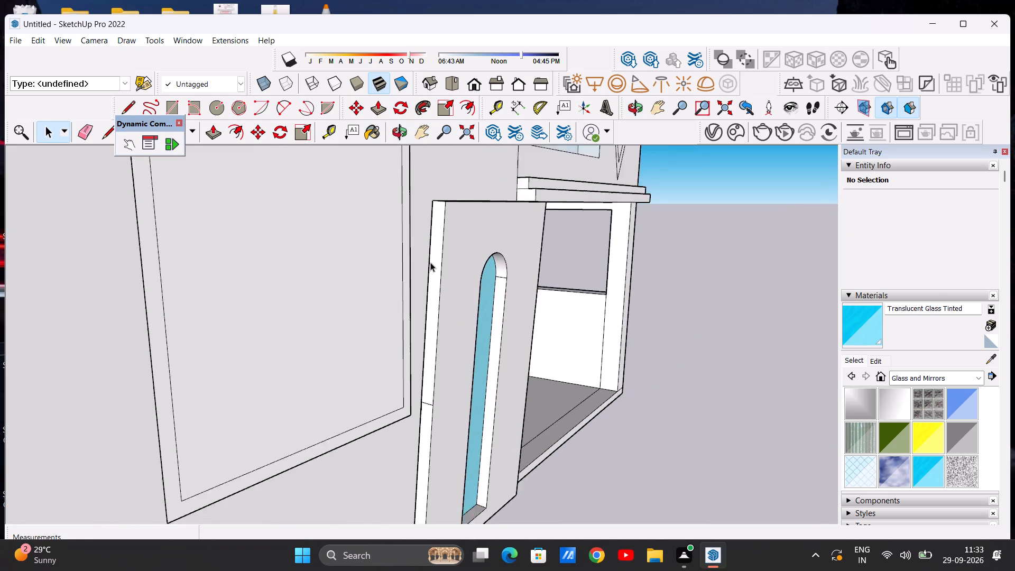
scroll(430, 262, down, 8)
middle_drag(419, 325, 491, 335)
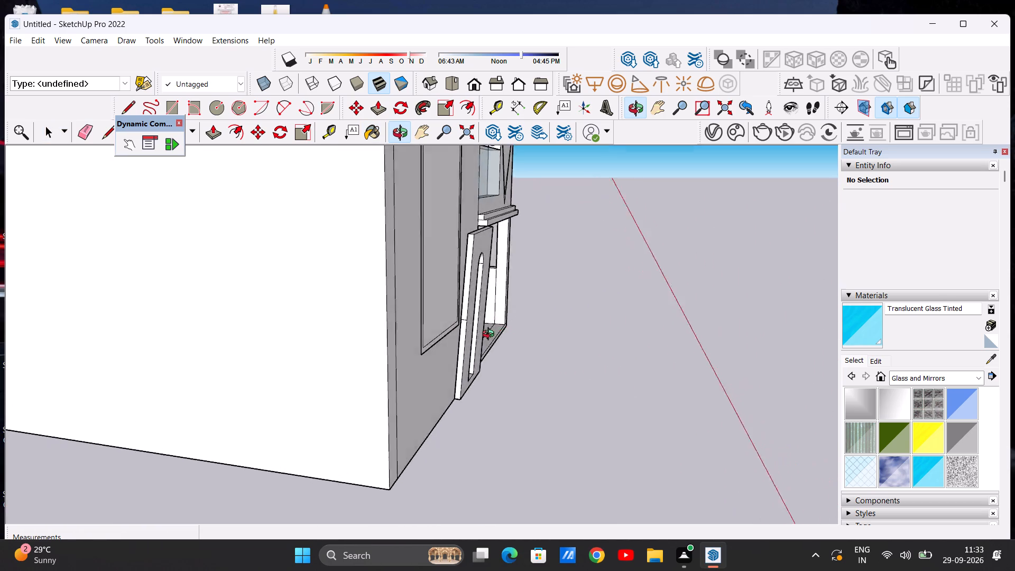
middle_drag(491, 335, 388, 358)
middle_drag(487, 290, 390, 449)
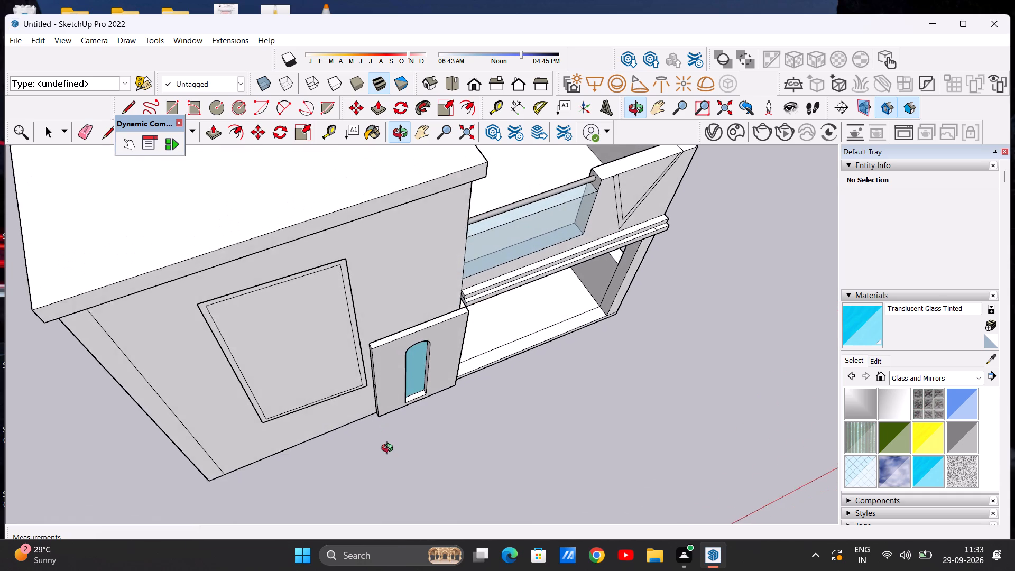
middle_drag(390, 449, 391, 450)
scroll(450, 343, up, 7)
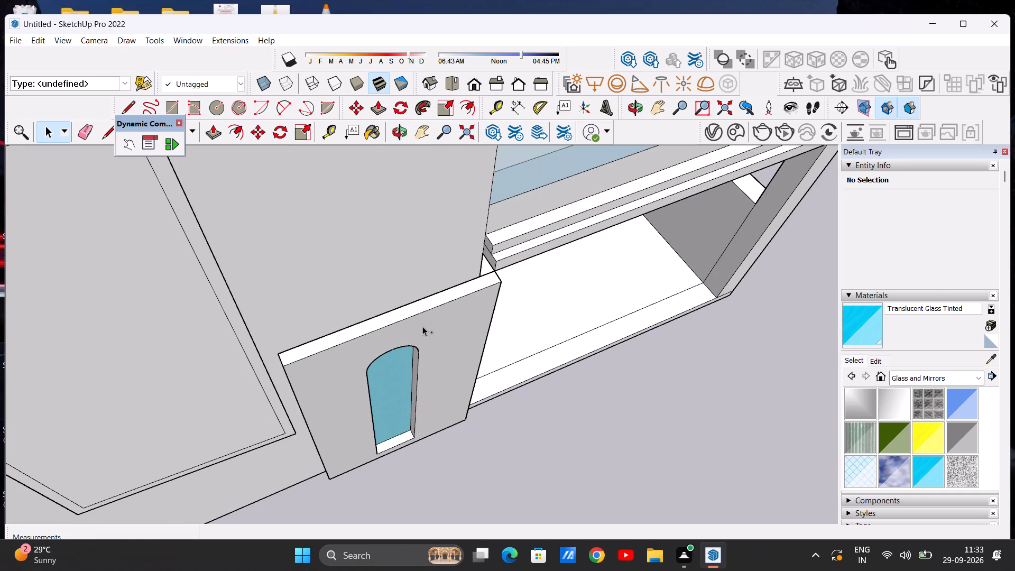
Undo the glass paints on the arched panel and the outward Push/Pull of the wall face around it.
key(z)
key(space)
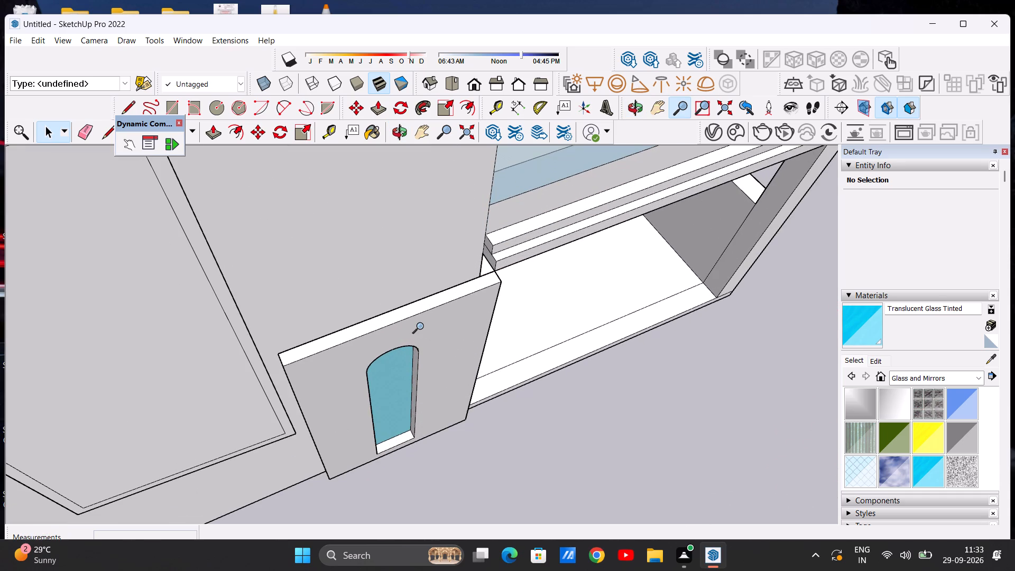
key(ctrl+z)
key(ctrl+z)
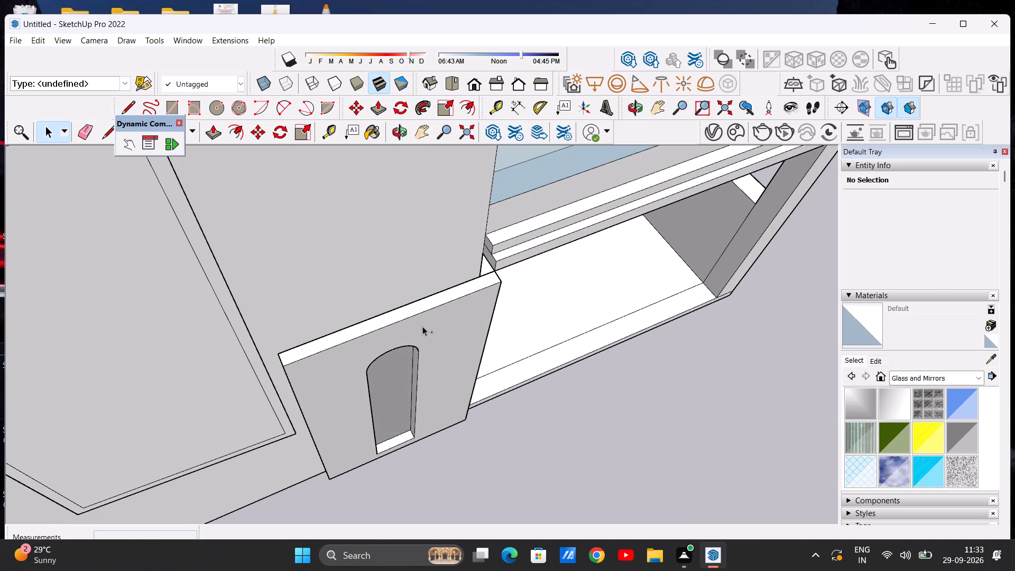
key(ctrl+z)
key(ctrl+z)
key(ctrl+z)
key(ctrl+z)
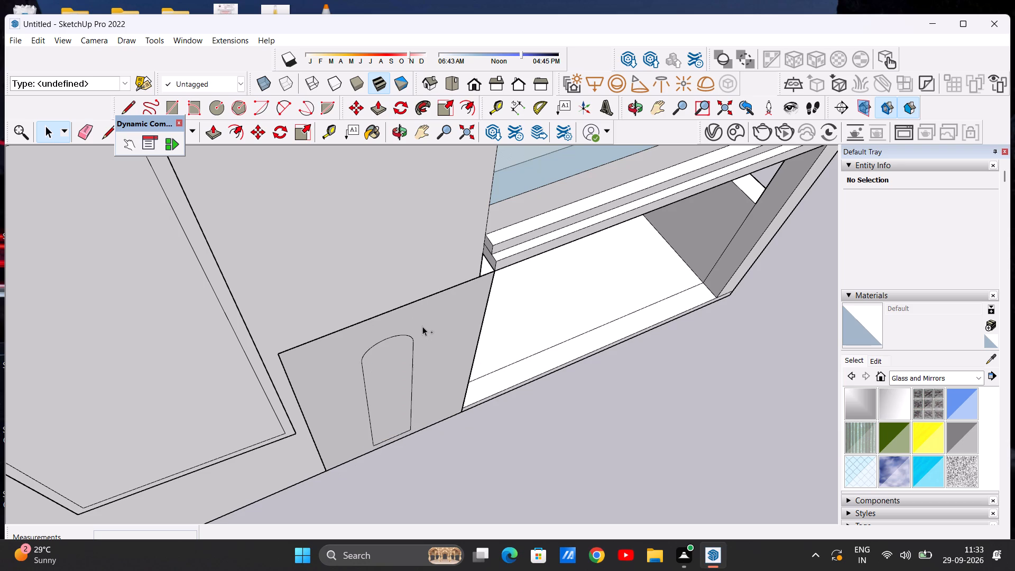
Undo the drawing of the arched outline, back to the plain rectangular wall panel beside the porch.
key(ctrl+z)
key(ctrl+z)
key(ctrl+z)
key(ctrl+z)
key(ctrl+z)
key(ctrl+z)
key(ctrl+z)
key(ctrl+z)
key(ctrl+z)
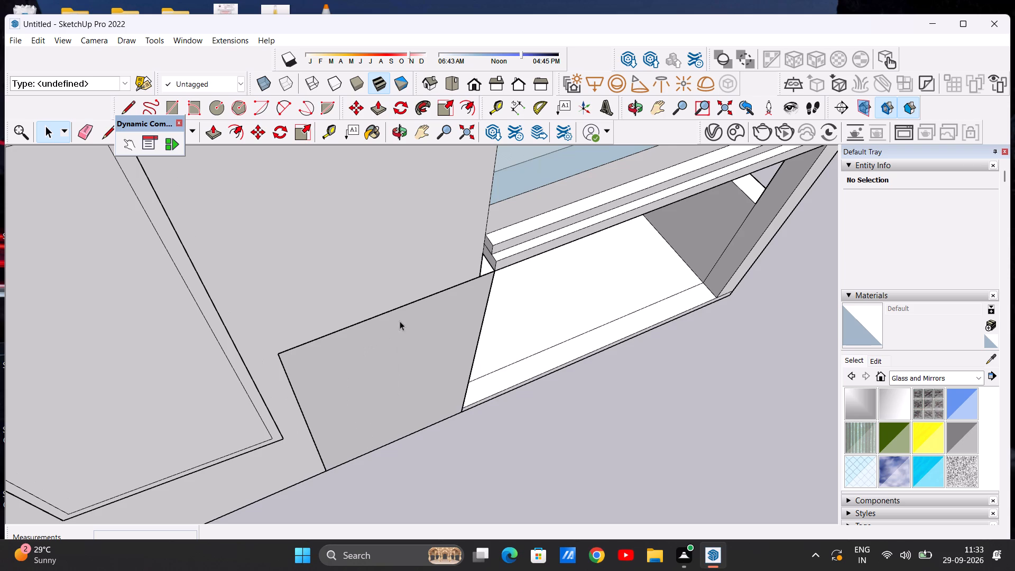
Erase the top edge and the stray porch-side edge of the rectangular panel outline on the front wall.
scroll(399, 316, down, 9)
middle_drag(353, 326, 242, 273)
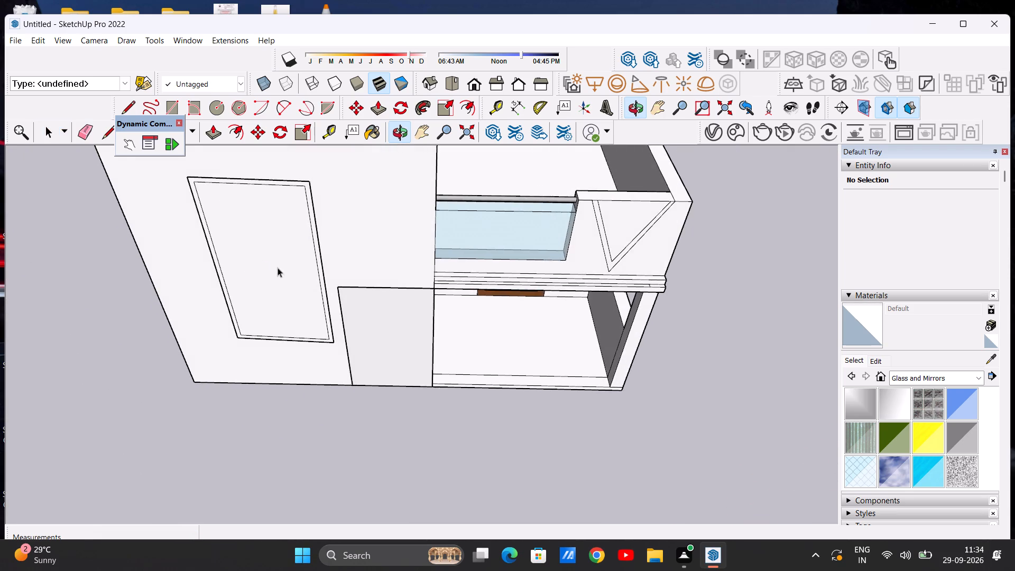
scroll(304, 281, up, 4)
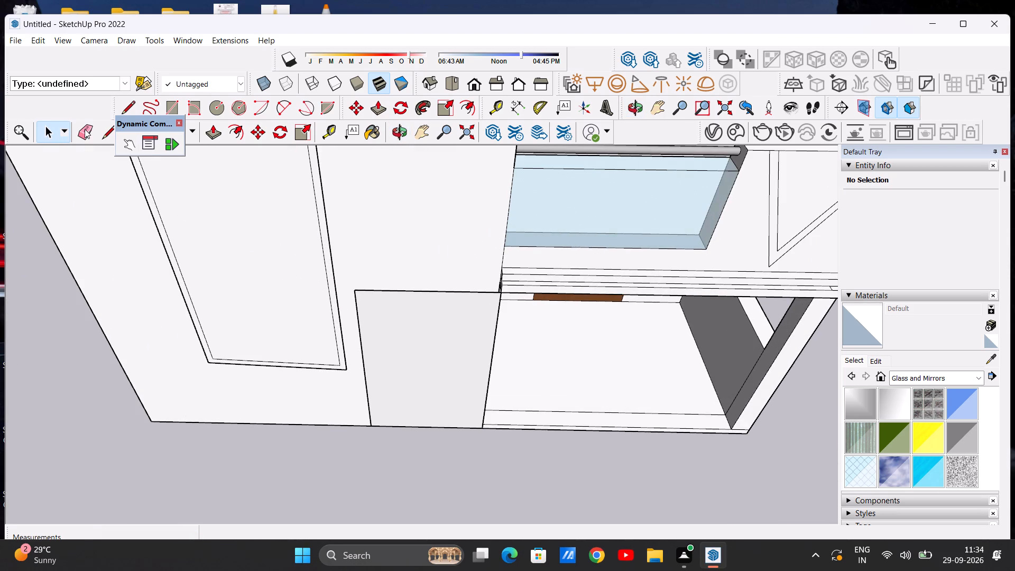
drag(85, 129, 86, 136)
drag(413, 274, 416, 295)
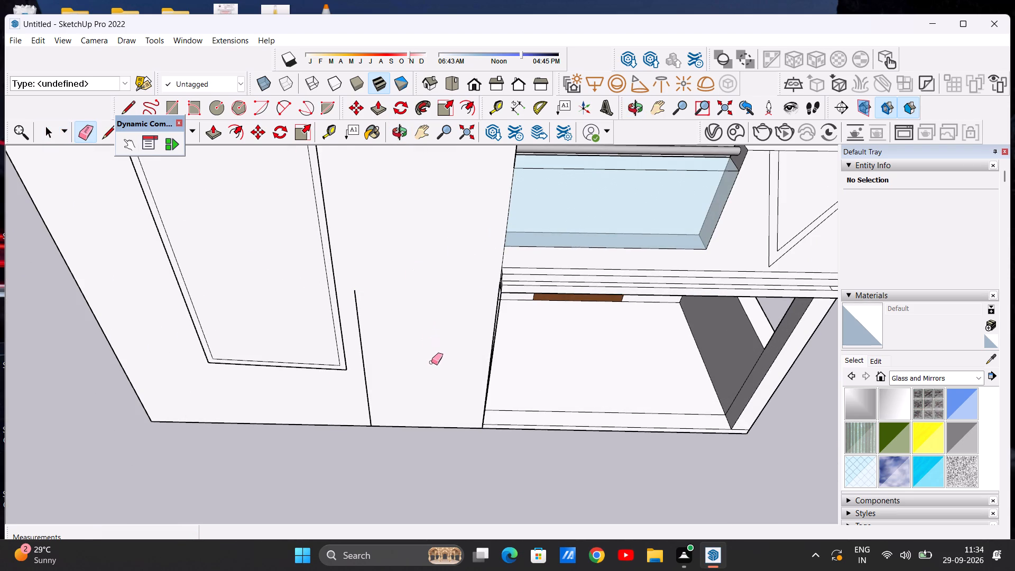
middle_drag(431, 365, 536, 291)
scroll(520, 279, up, 5)
click(486, 280)
scroll(490, 281, down, 6)
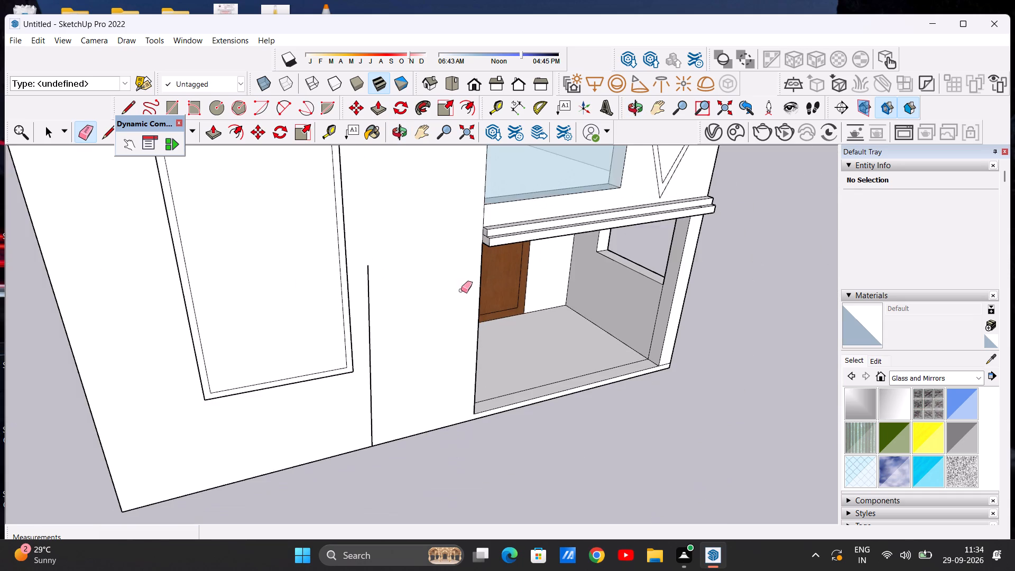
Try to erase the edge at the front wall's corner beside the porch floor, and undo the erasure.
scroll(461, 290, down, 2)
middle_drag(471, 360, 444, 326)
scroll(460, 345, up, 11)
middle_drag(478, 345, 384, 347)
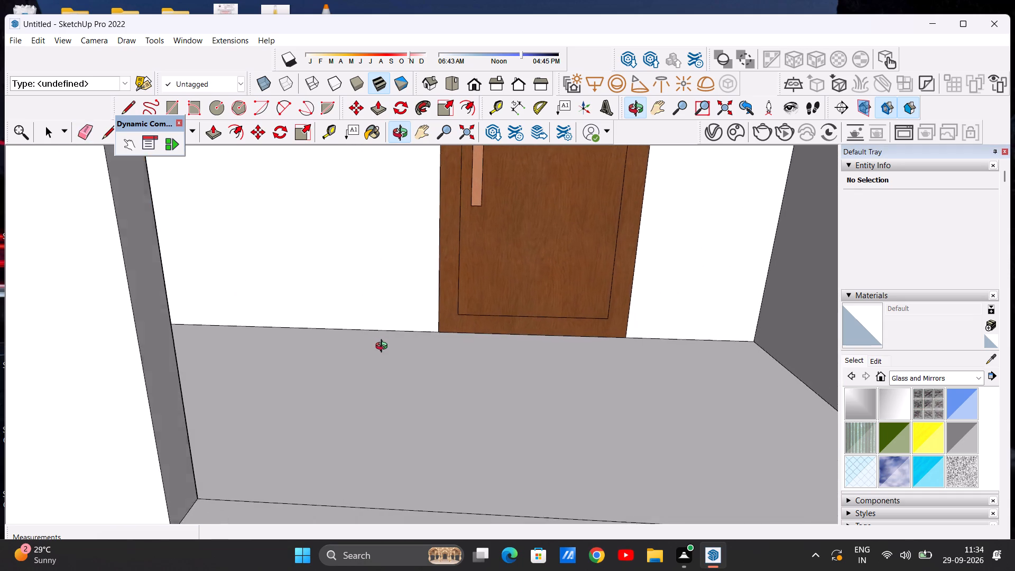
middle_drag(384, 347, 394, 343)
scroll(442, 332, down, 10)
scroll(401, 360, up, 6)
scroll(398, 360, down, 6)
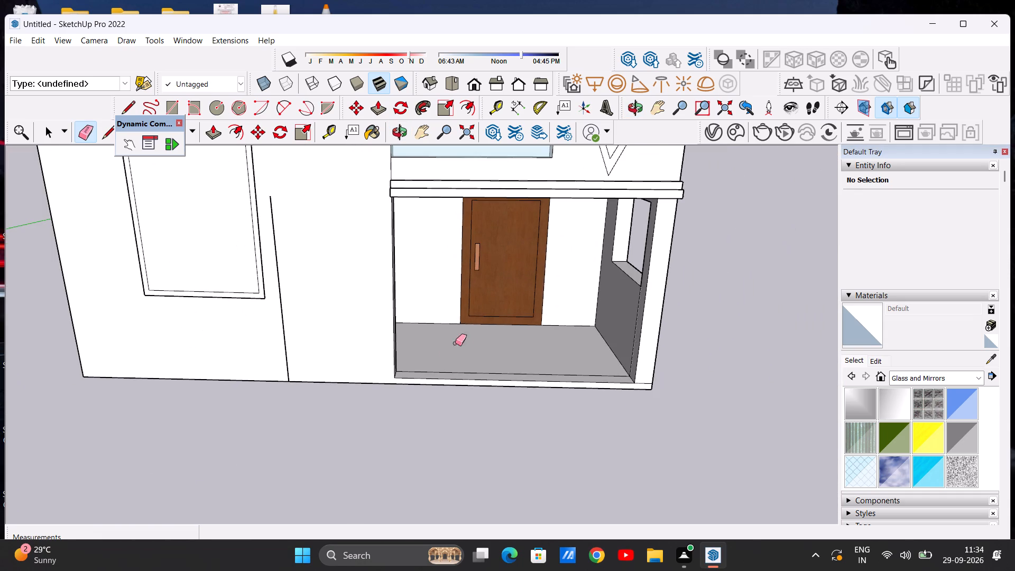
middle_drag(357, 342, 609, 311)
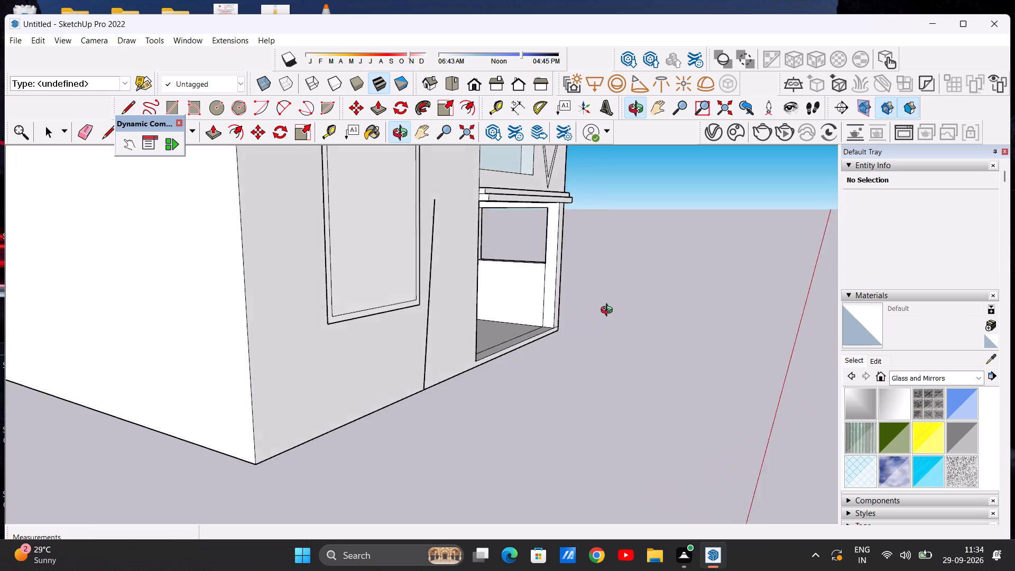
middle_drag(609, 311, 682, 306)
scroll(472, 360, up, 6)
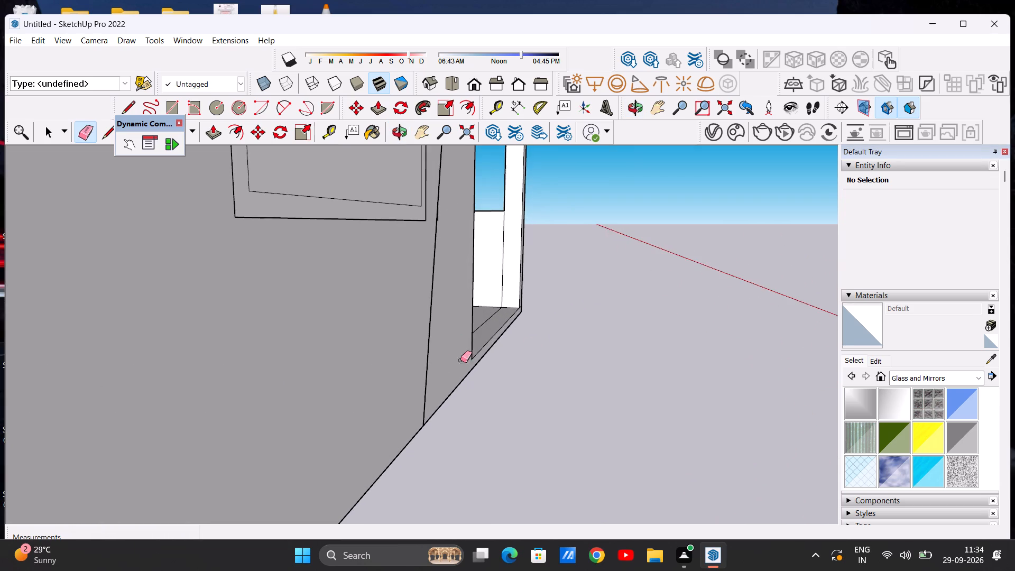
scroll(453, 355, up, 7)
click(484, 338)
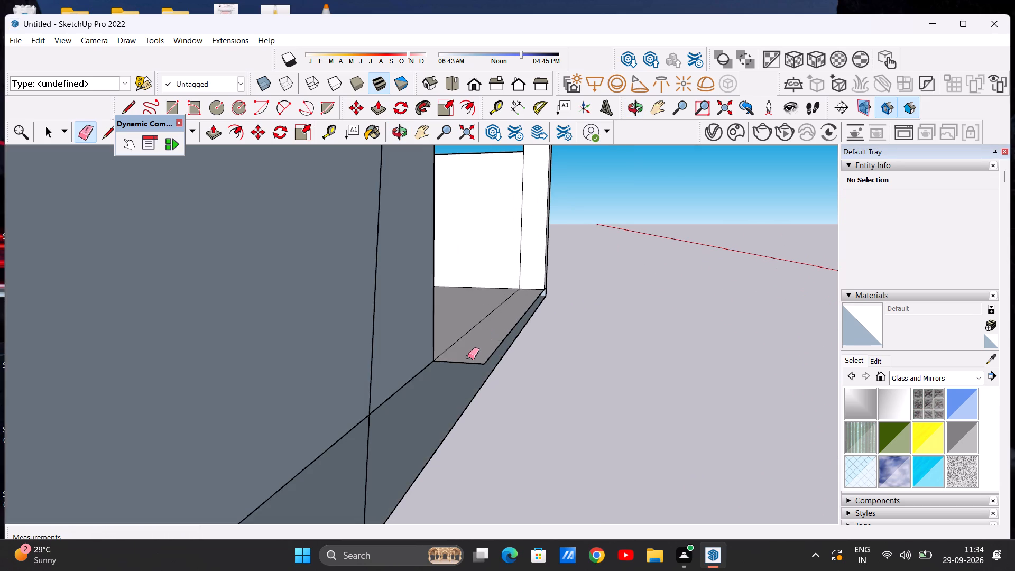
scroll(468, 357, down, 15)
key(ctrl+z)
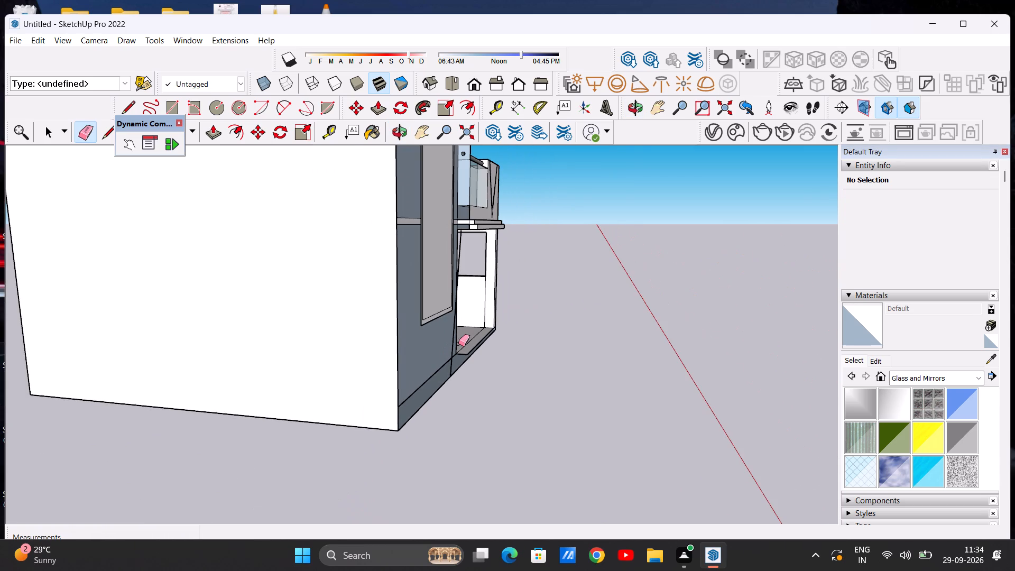
Erase both segments of the leftover vertical panel line between the large framed window and the porch.
scroll(454, 356, down, 3)
middle_drag(509, 334, 368, 349)
scroll(370, 335, up, 6)
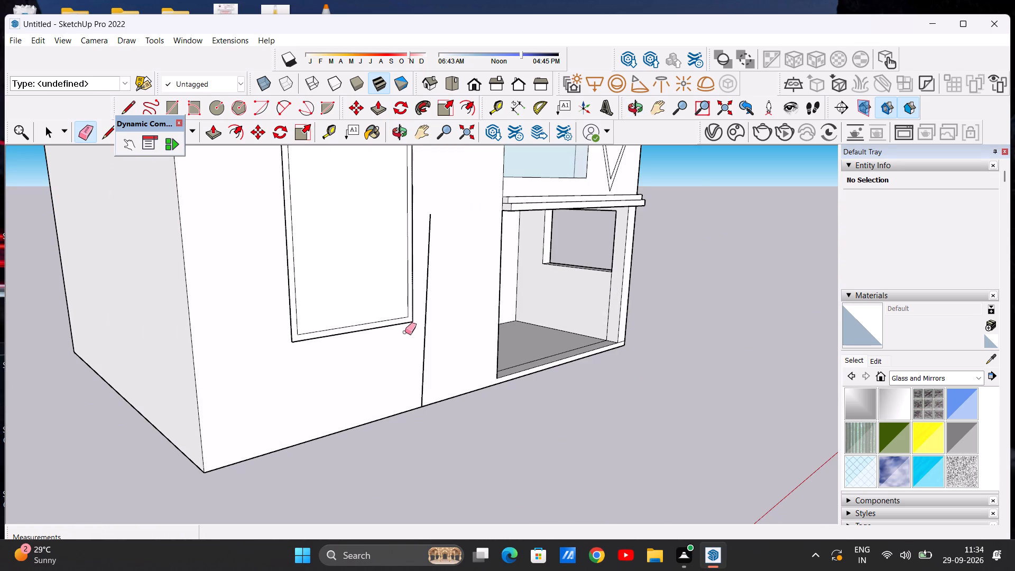
drag(414, 344, 444, 347)
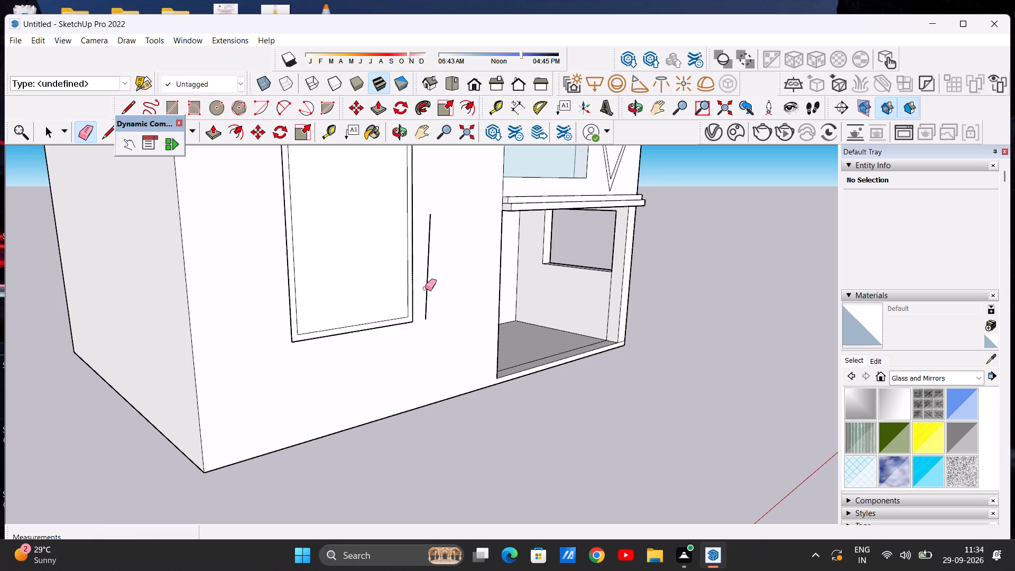
click(425, 288)
click(430, 278)
click(430, 278)
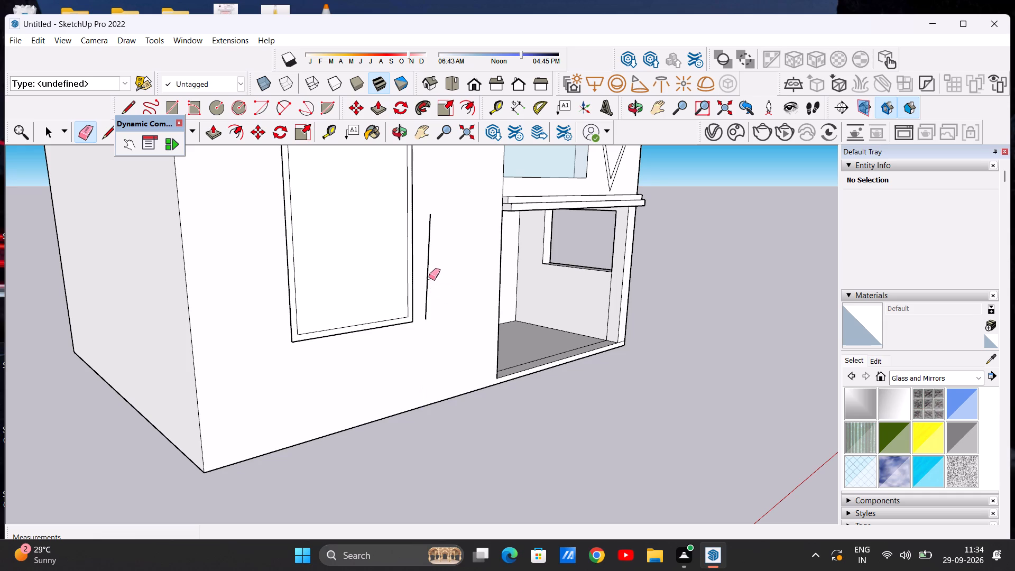
click(428, 277)
click(427, 319)
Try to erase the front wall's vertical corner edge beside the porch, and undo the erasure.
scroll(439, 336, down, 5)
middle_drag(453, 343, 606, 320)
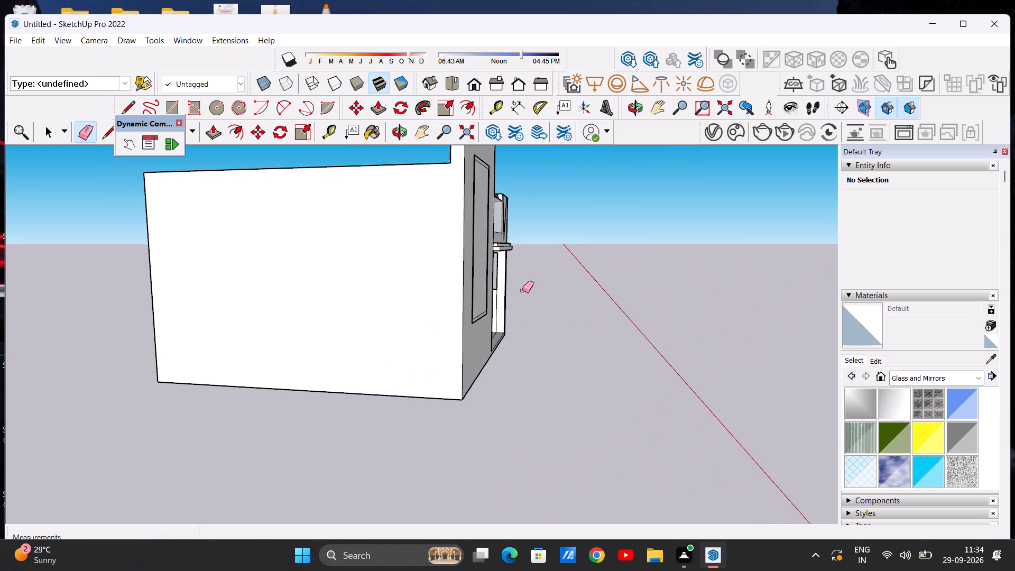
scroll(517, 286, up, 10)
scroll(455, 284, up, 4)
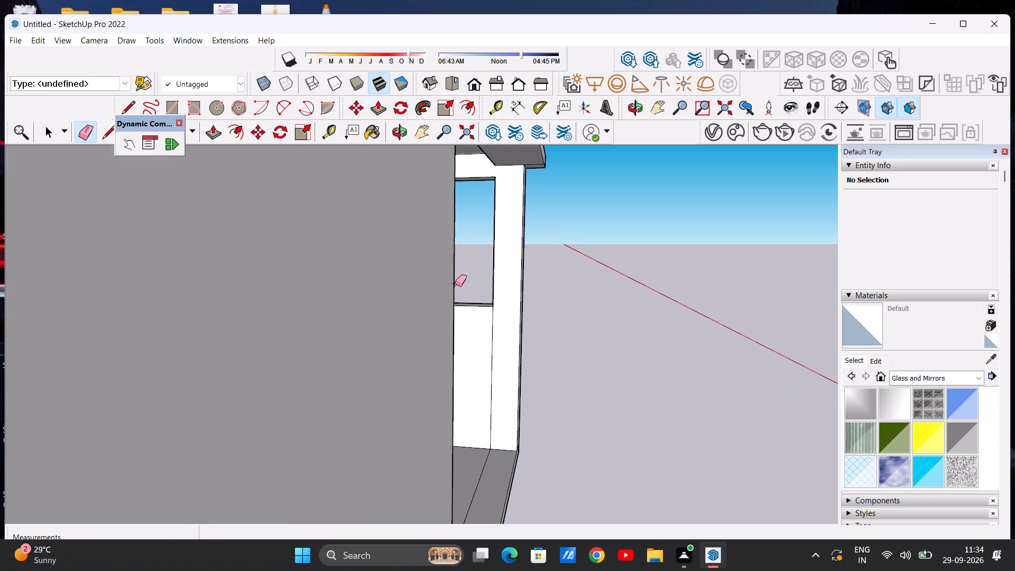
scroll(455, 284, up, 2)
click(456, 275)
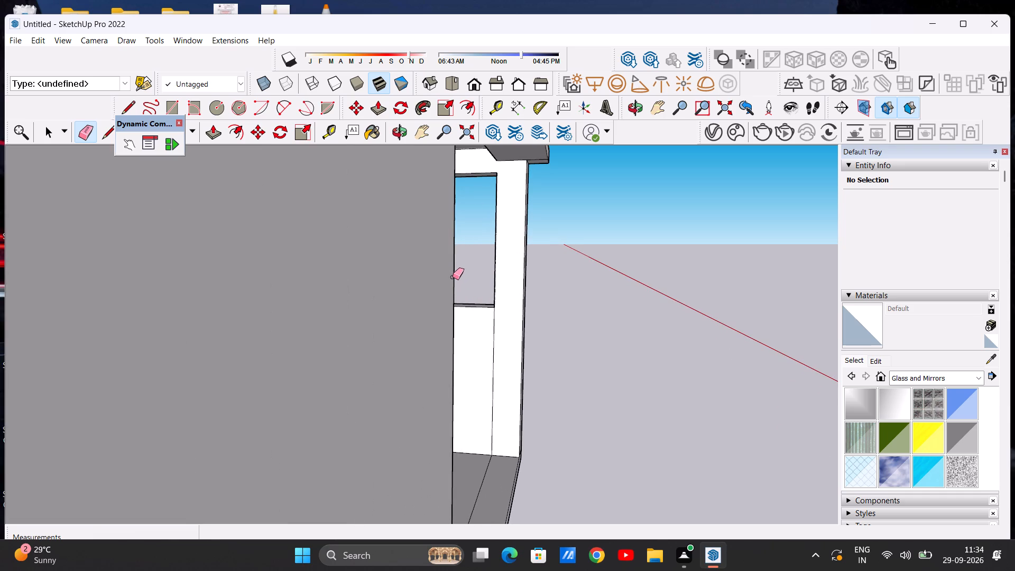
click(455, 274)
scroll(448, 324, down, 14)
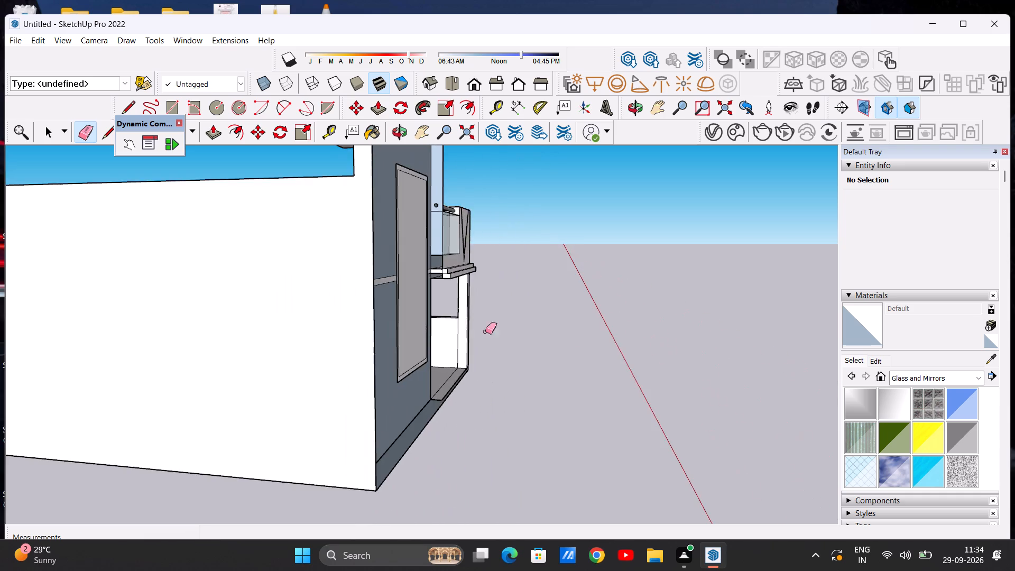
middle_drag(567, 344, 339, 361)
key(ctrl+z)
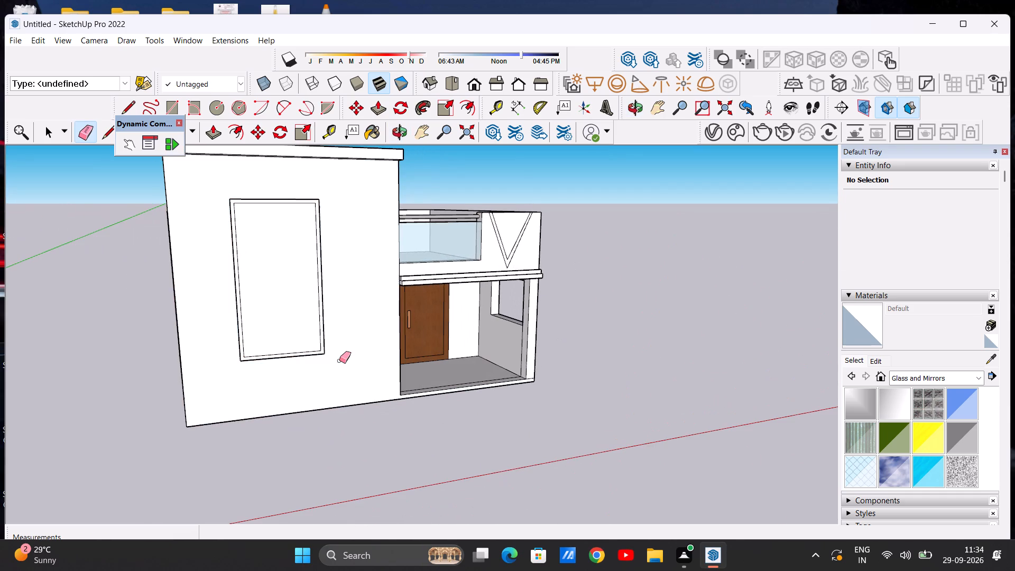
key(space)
Draw a panel outline on the front wall: a horizontal line from below the porch beam, with a vertical about 21' 7" down to the base.
scroll(291, 342, down, 6)
middle_drag(356, 332, 301, 322)
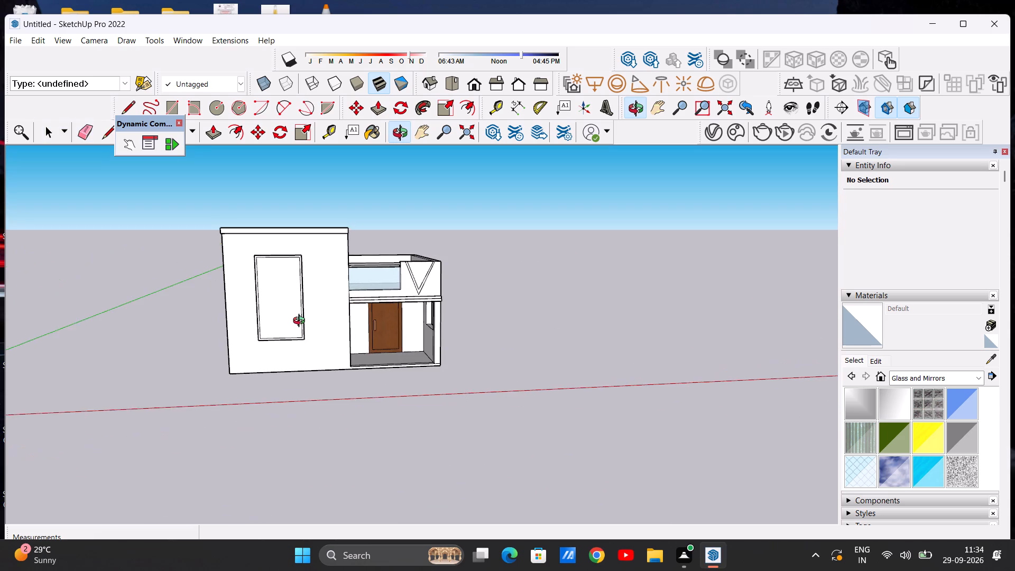
middle_drag(301, 322, 301, 321)
scroll(334, 305, up, 11)
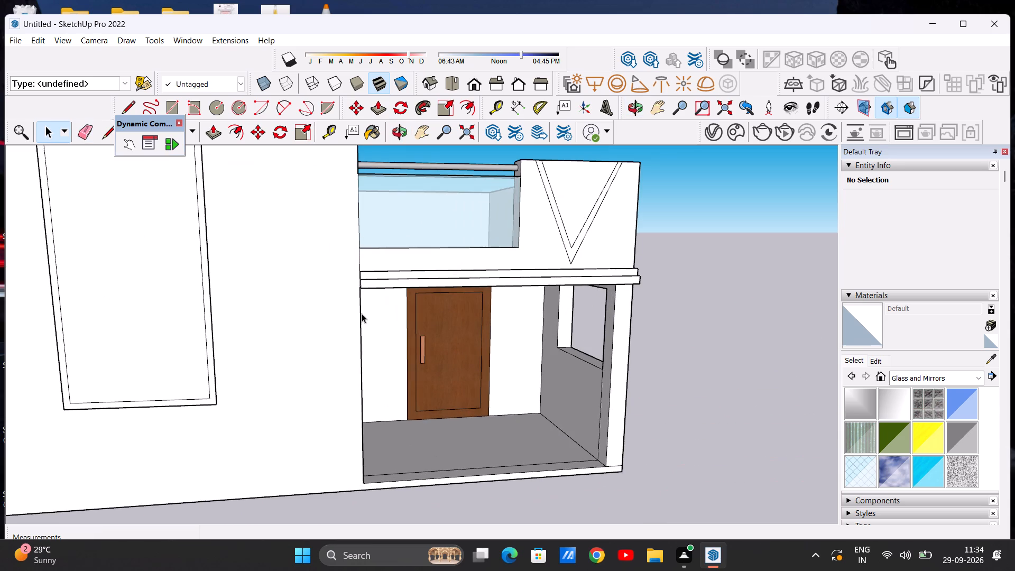
scroll(367, 358, up, 4)
scroll(364, 253, up, 14)
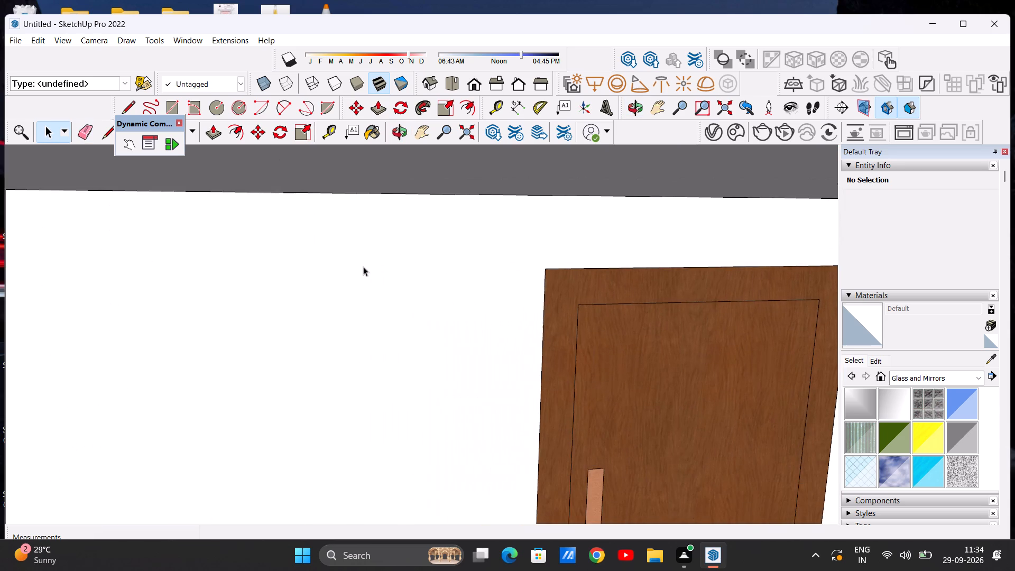
scroll(371, 266, down, 5)
middle_drag(355, 269, 454, 292)
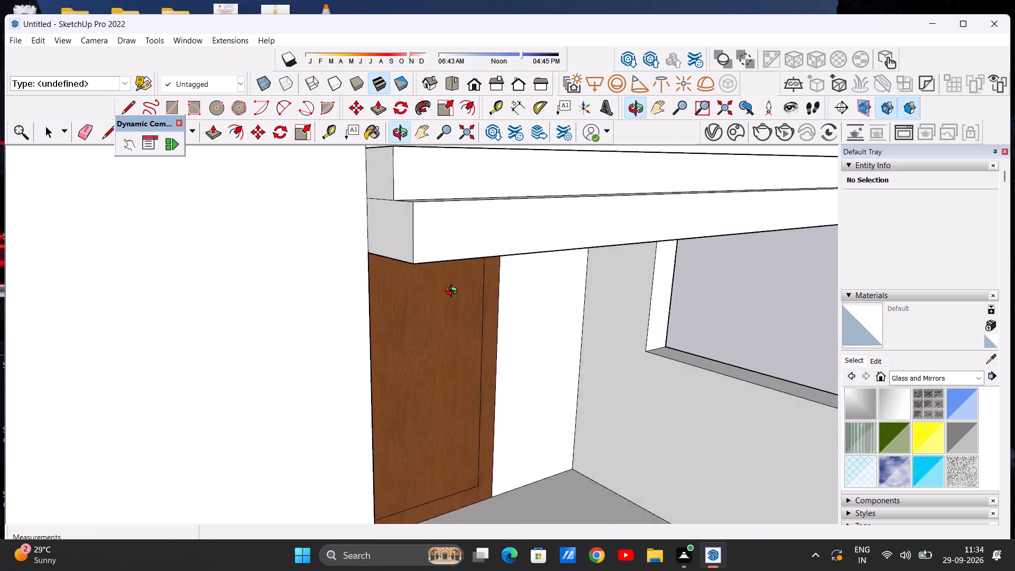
middle_drag(454, 292, 386, 280)
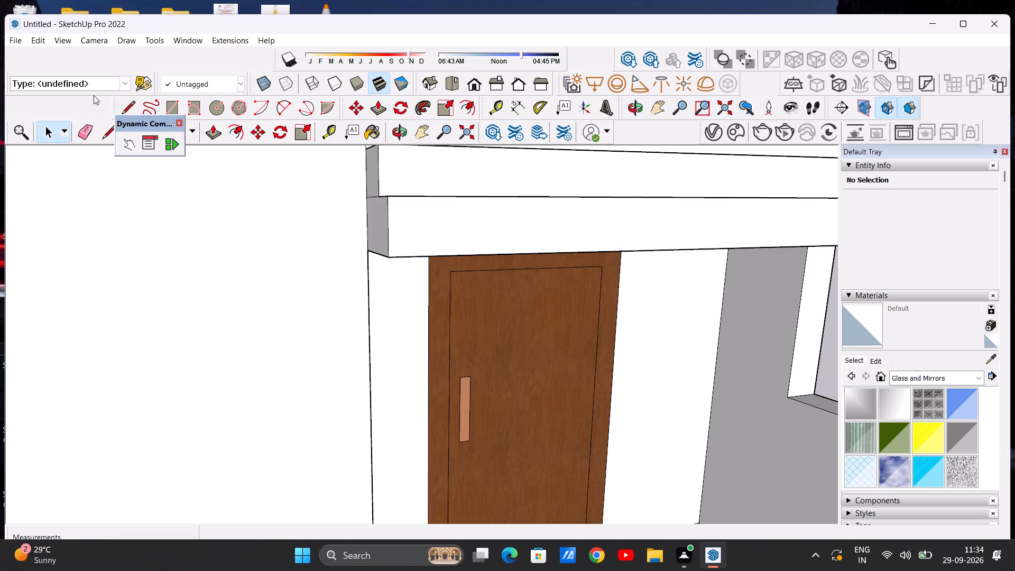
click(126, 106)
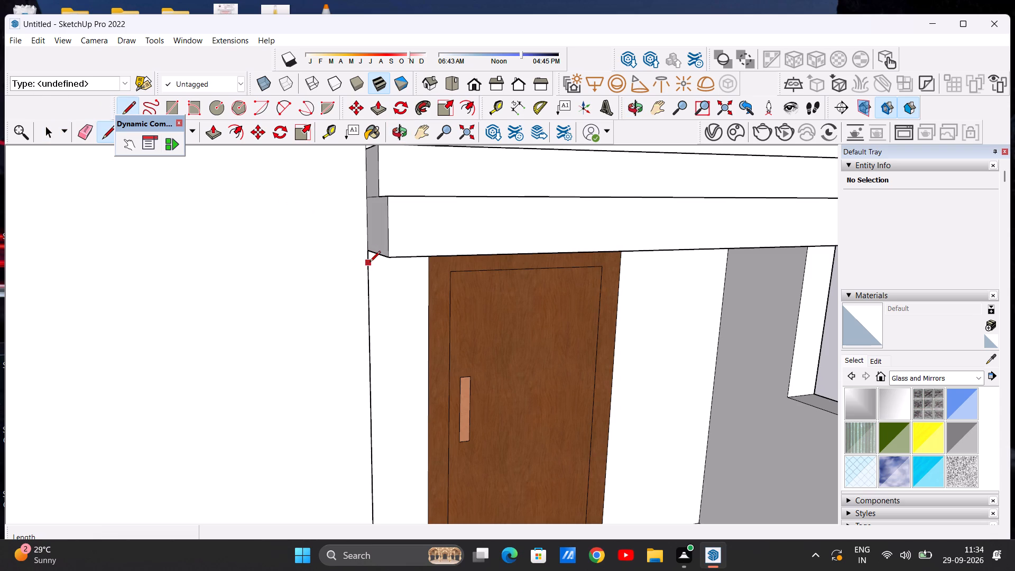
click(366, 259)
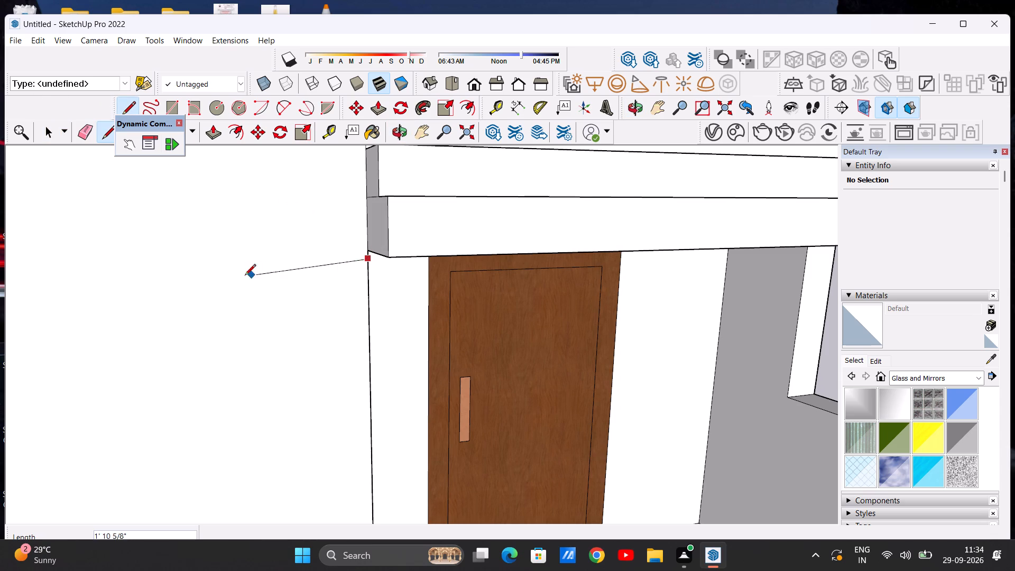
scroll(265, 258, down, 11)
scroll(190, 254, down, 10)
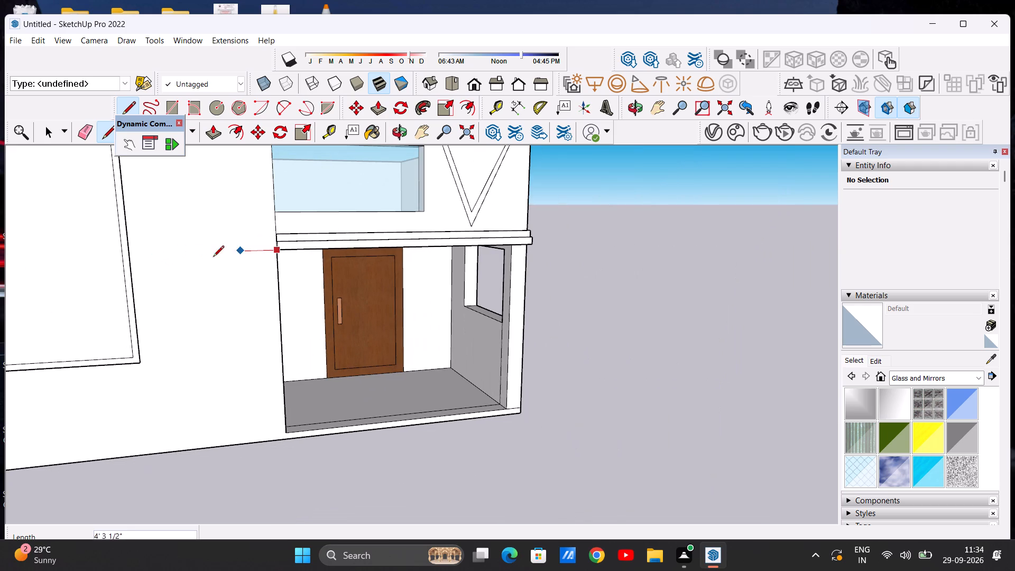
click(160, 255)
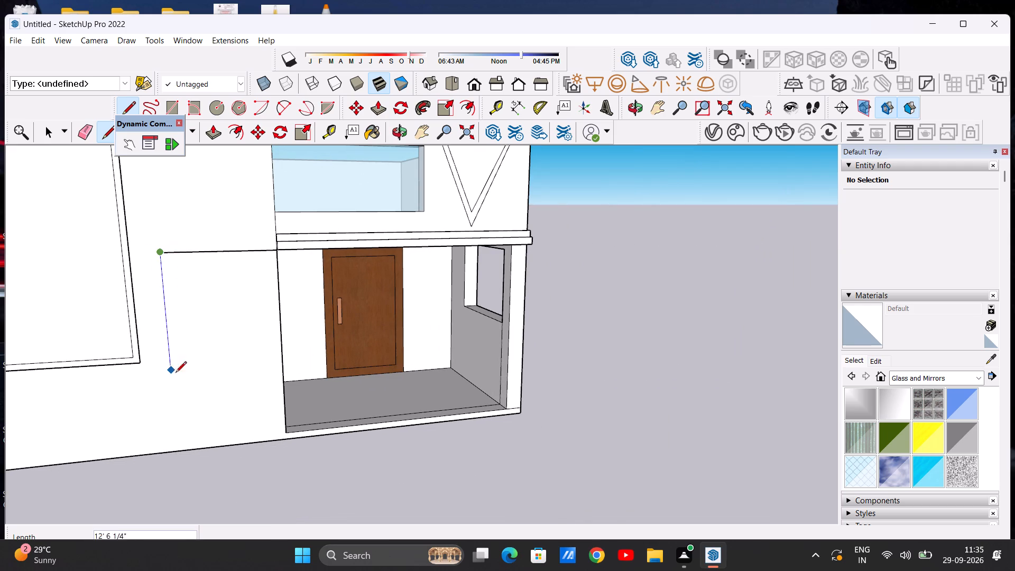
click(181, 450)
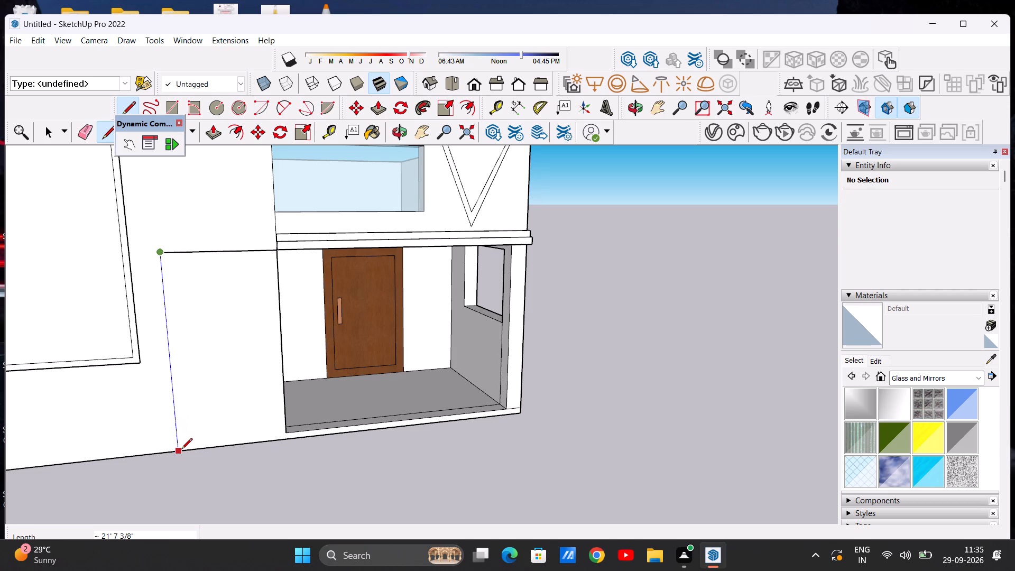
key(space)
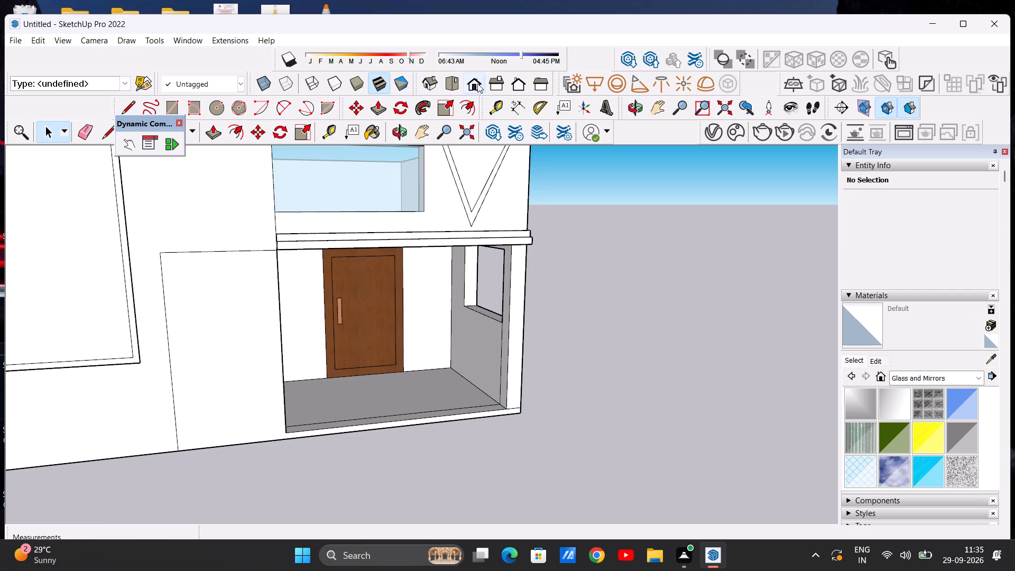
Examine the new panel outline in front view, including where its top line meets the porch beam.
click(477, 84)
scroll(398, 268, down, 6)
scroll(393, 322, up, 6)
middle_drag(404, 313, 420, 335)
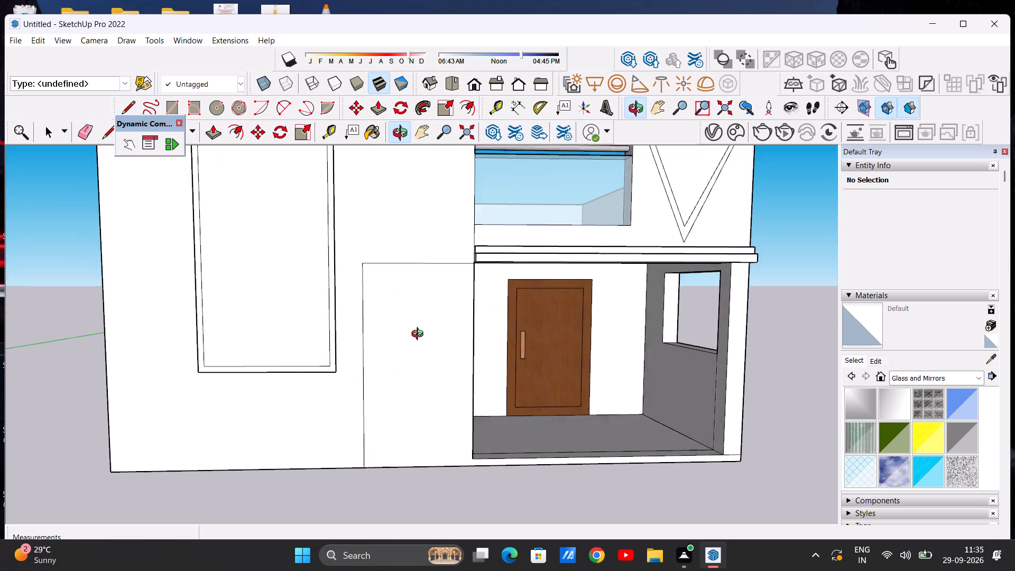
middle_drag(420, 335, 418, 335)
scroll(457, 269, up, 14)
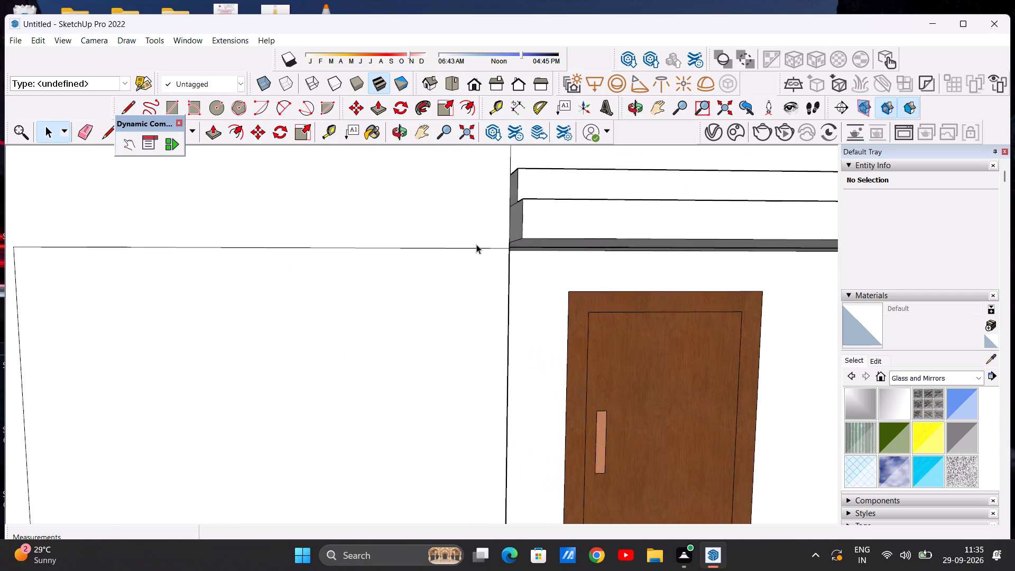
middle_drag(484, 257, 469, 260)
scroll(470, 268, down, 15)
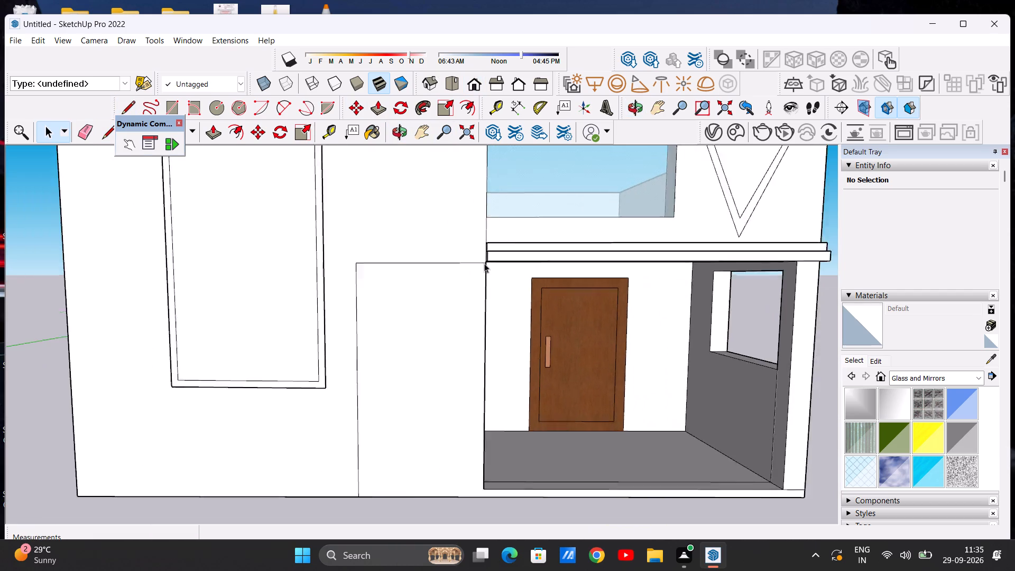
scroll(484, 263, down, 2)
middle_drag(456, 329, 459, 318)
scroll(459, 327, down, 9)
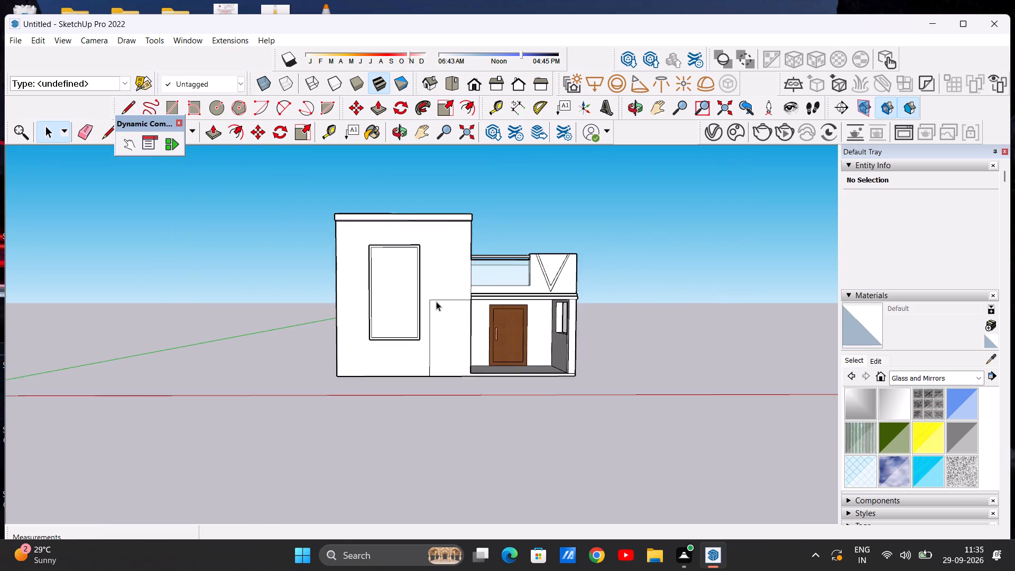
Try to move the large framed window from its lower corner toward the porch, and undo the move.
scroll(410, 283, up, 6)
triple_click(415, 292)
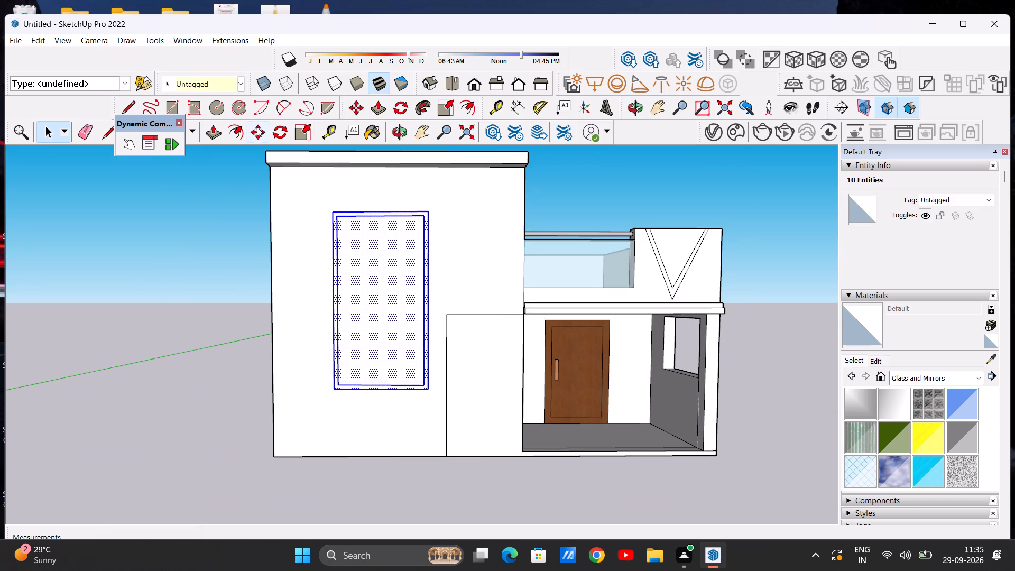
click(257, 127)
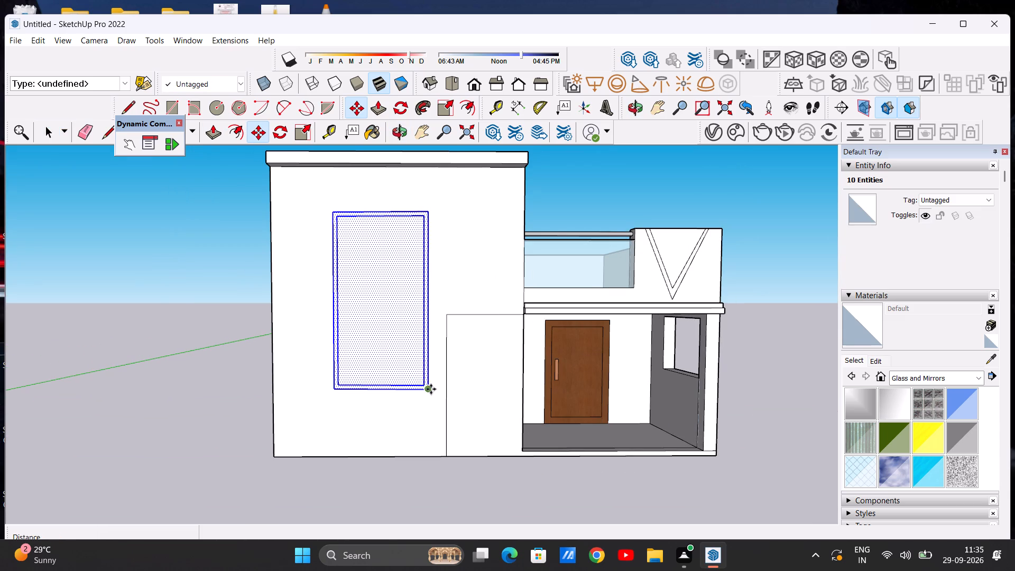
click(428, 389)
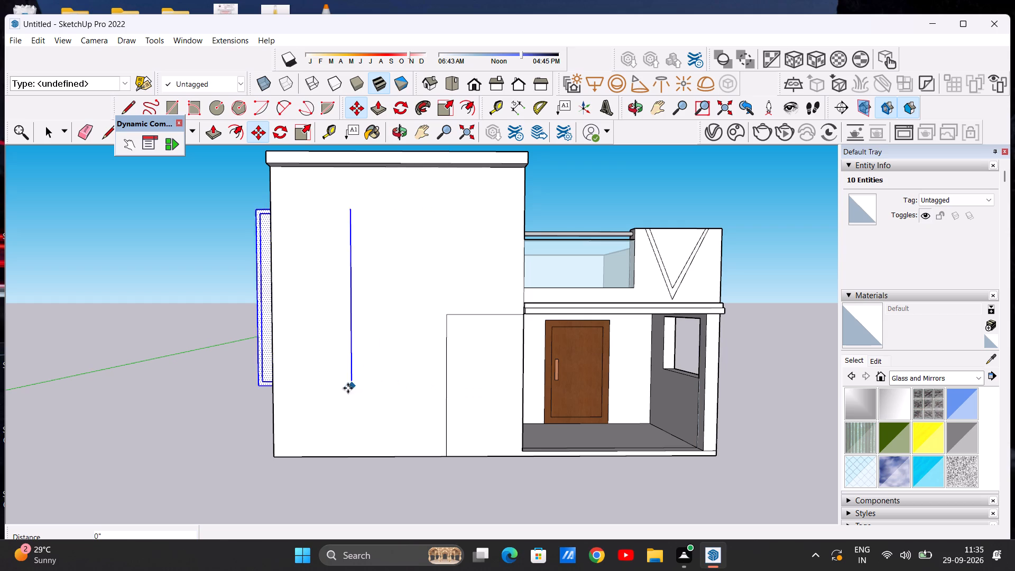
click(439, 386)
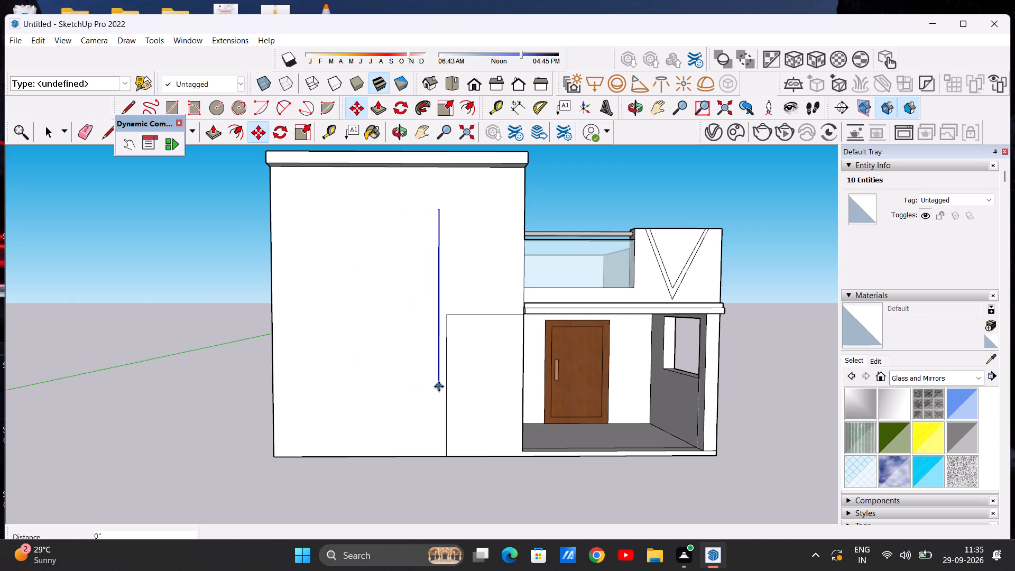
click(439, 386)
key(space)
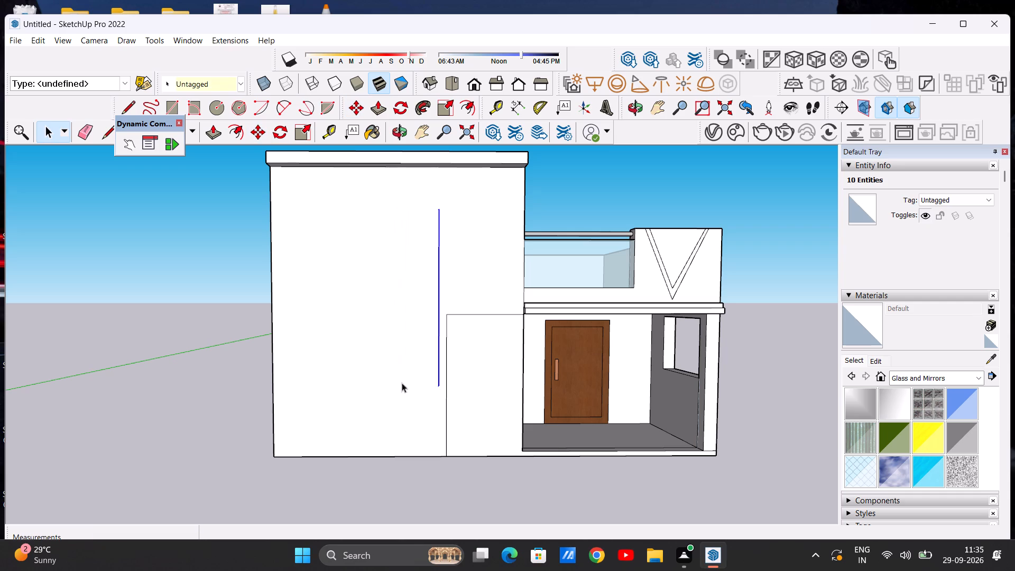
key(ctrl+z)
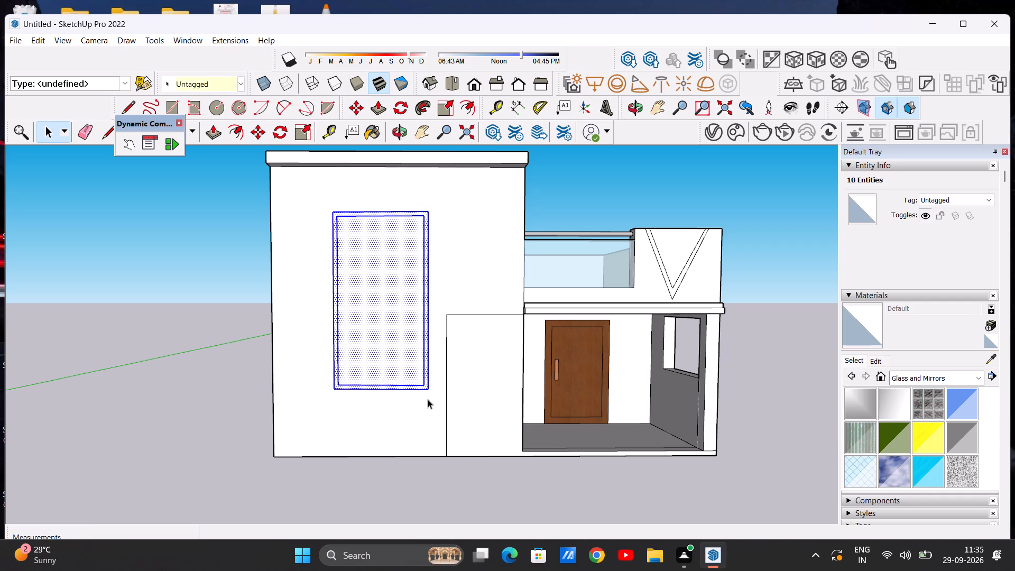
Move the large framed window a short distance horizontally along the front wall, closer to the new panel outline.
click(253, 136)
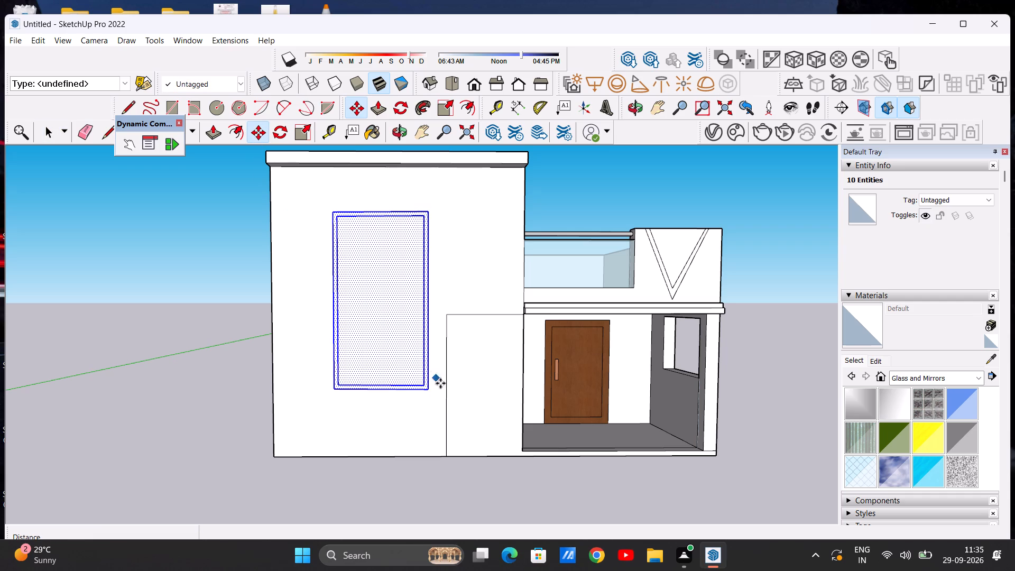
click(425, 392)
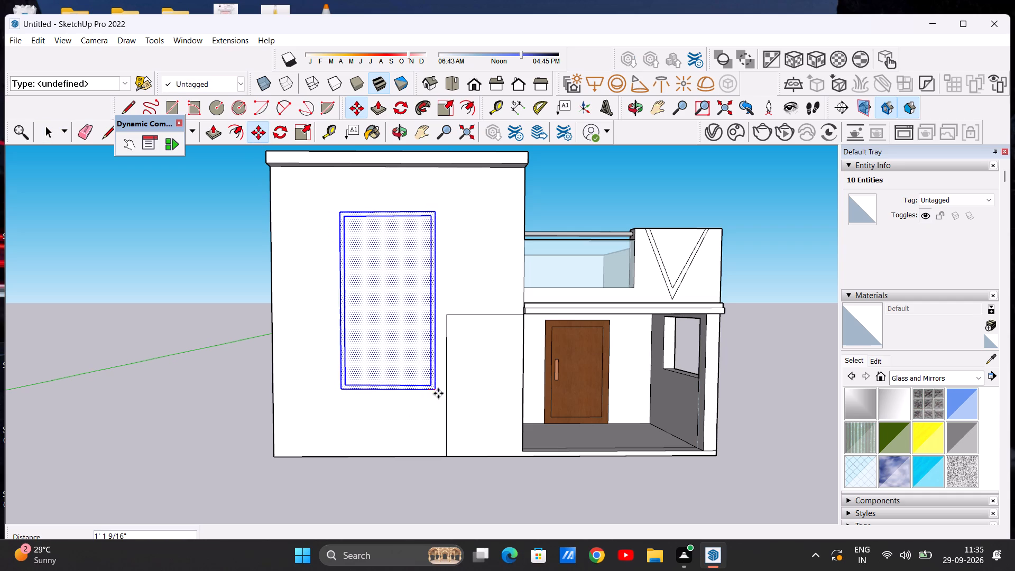
click(441, 393)
key(space)
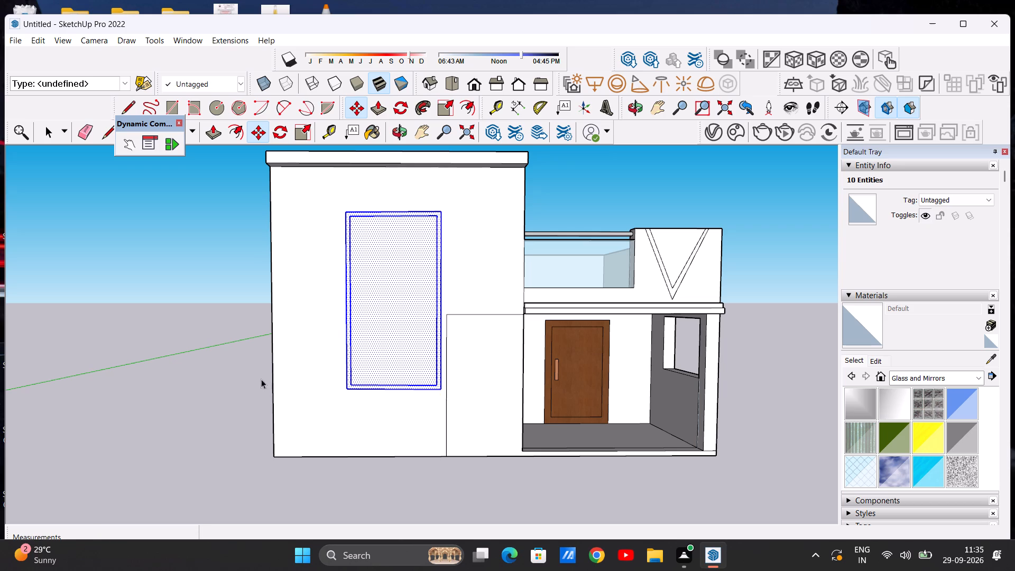
double_click(198, 380)
Draw a tall narrow rectangle about 17' 7" by 4' 1" inside the panel outline beside the porch.
scroll(282, 343, down, 6)
scroll(436, 343, up, 5)
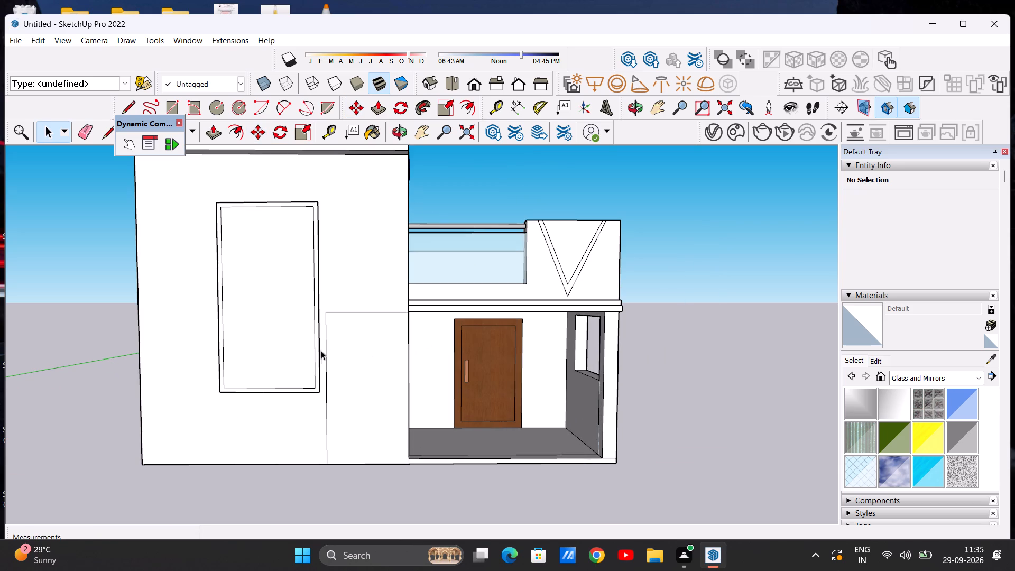
scroll(345, 340, up, 5)
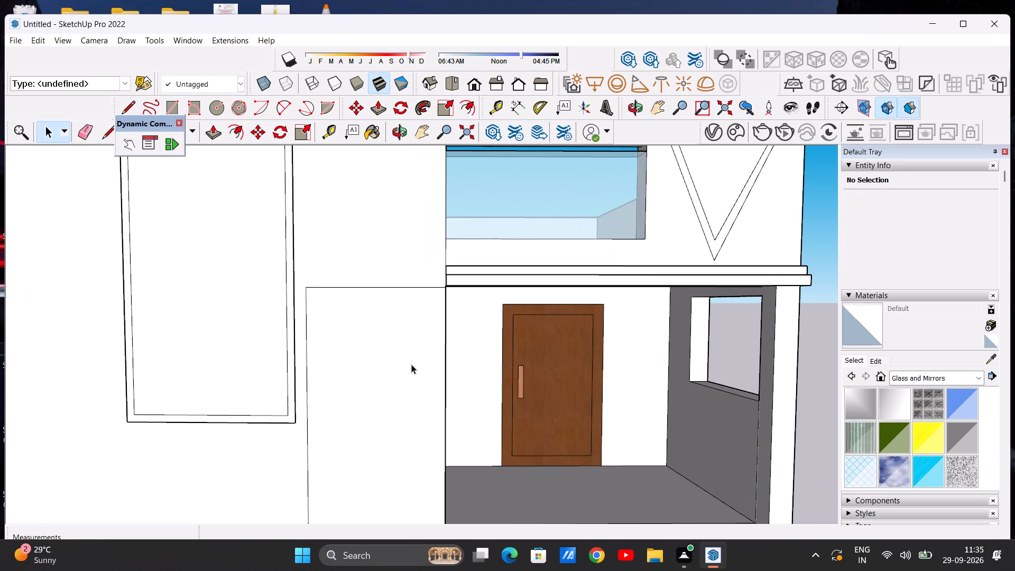
click(169, 102)
scroll(399, 379, down, 4)
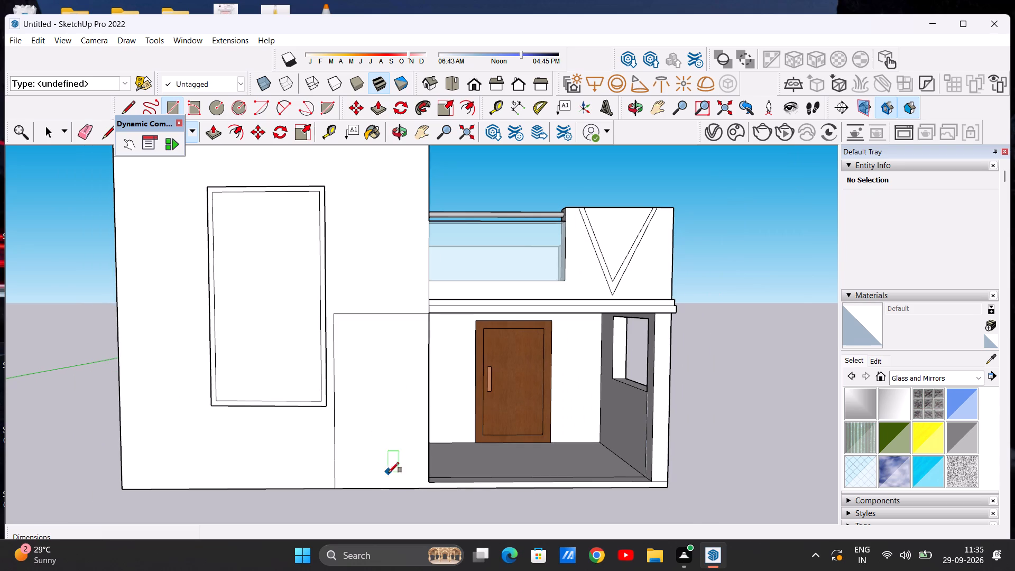
scroll(373, 472, up, 2)
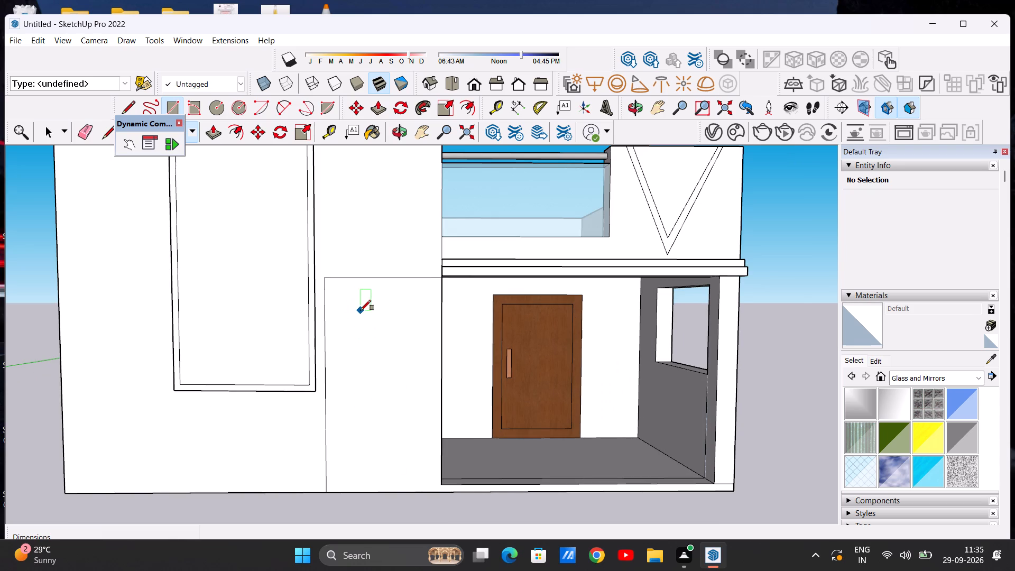
click(361, 307)
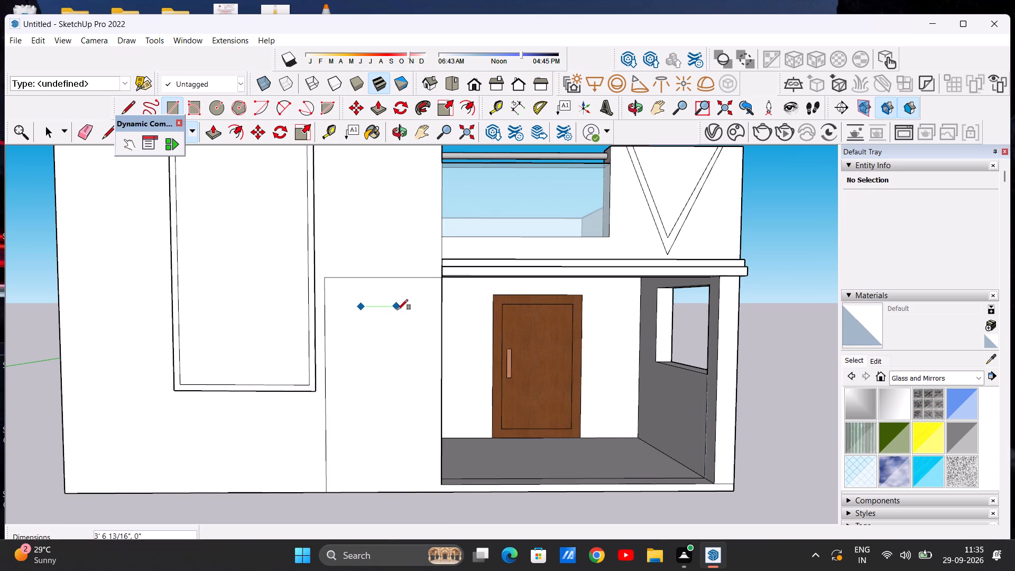
click(402, 481)
key(space)
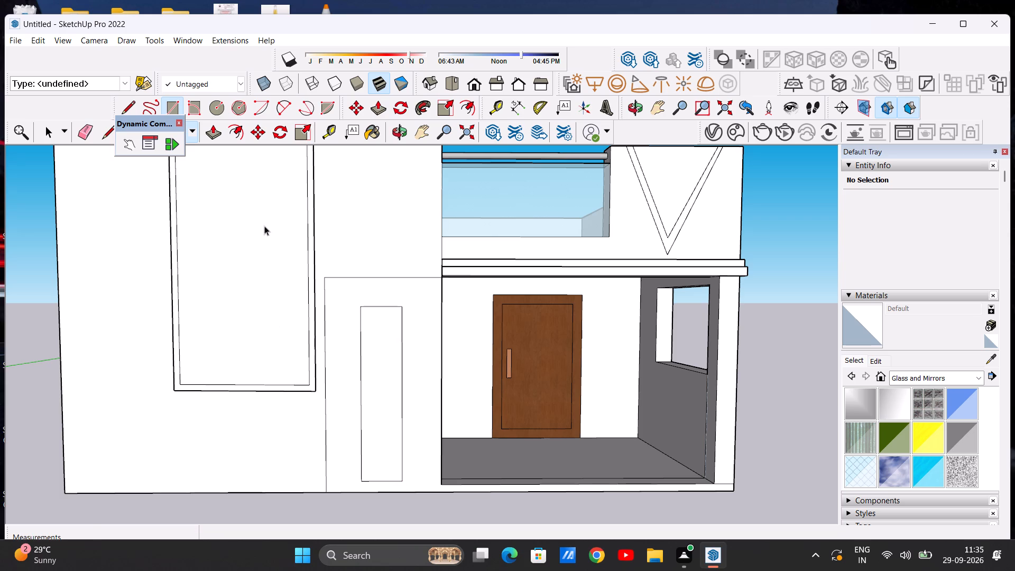
Draw a semicircular arc about 4' 1" wide across the top edge of the tall narrow rectangle beside the porch.
click(278, 105)
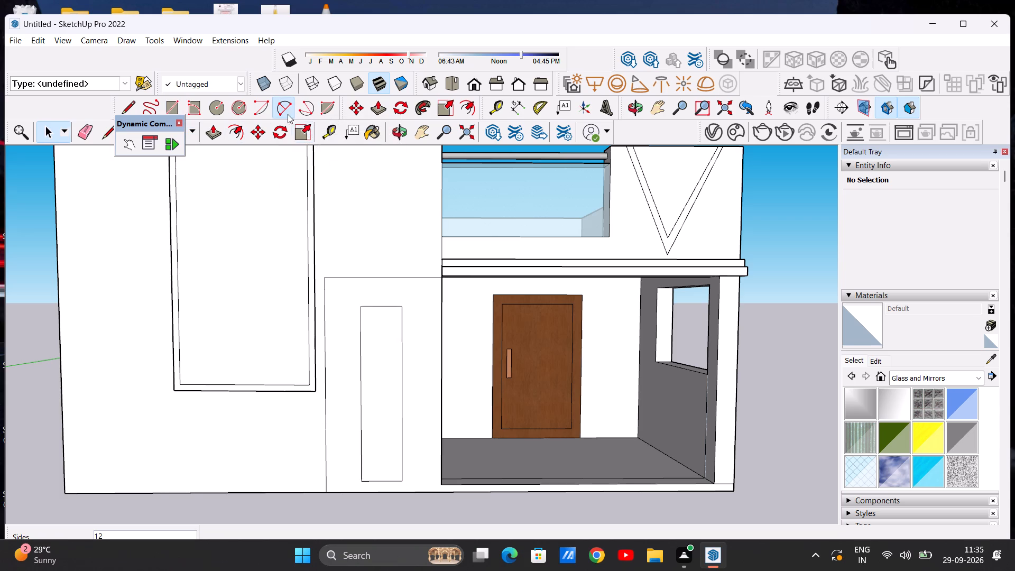
click(363, 312)
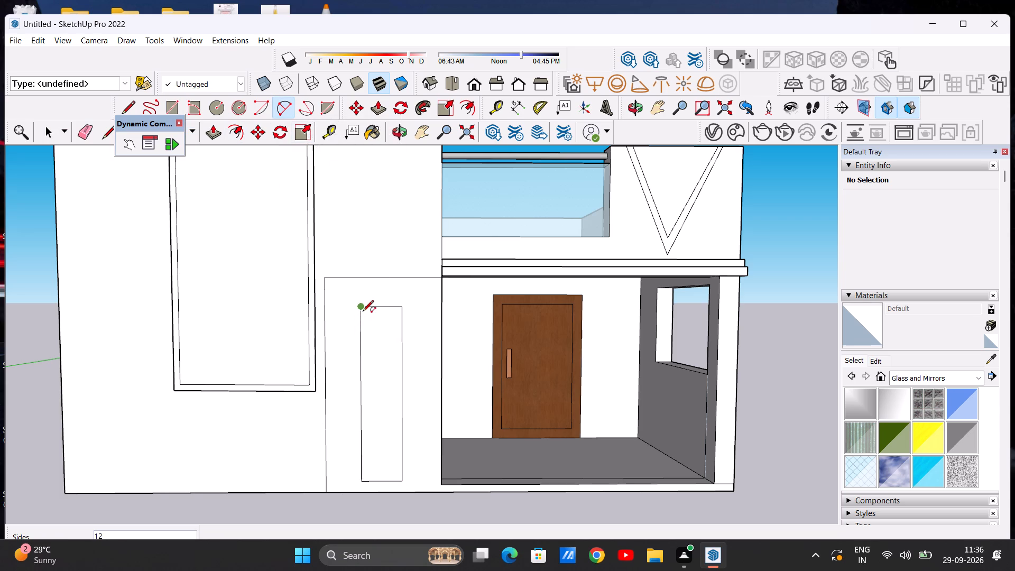
click(402, 309)
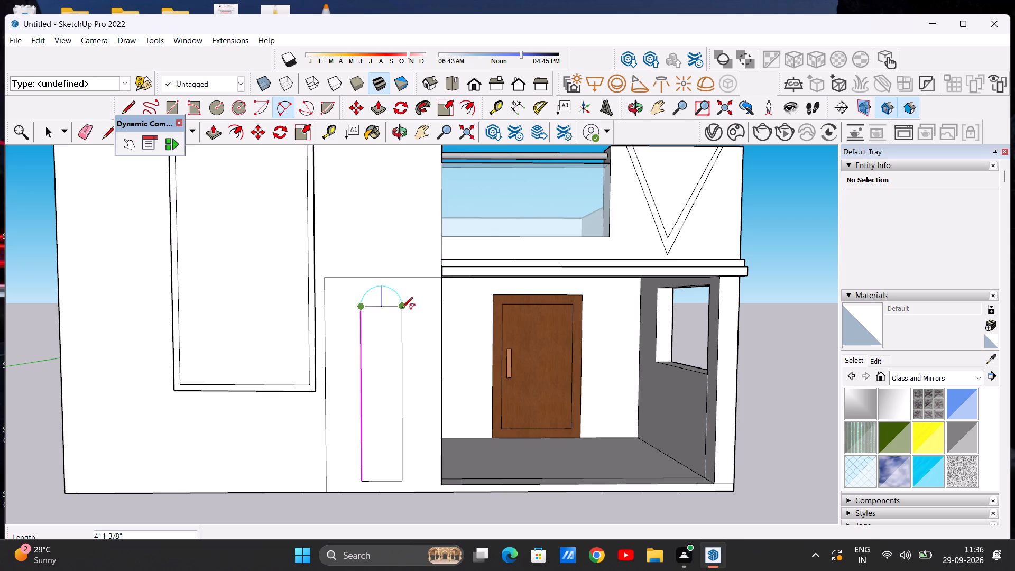
click(402, 309)
key(space)
Erase the straight line between the arc and the tall rectangle to merge them into one arched window outline.
scroll(398, 328, down, 3)
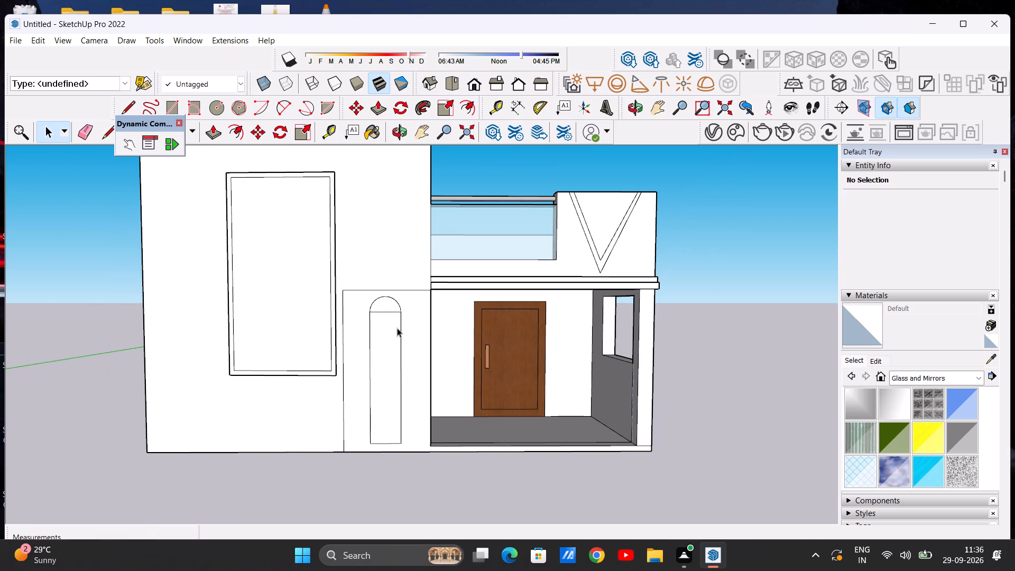
scroll(398, 287, up, 1)
scroll(384, 331, down, 2)
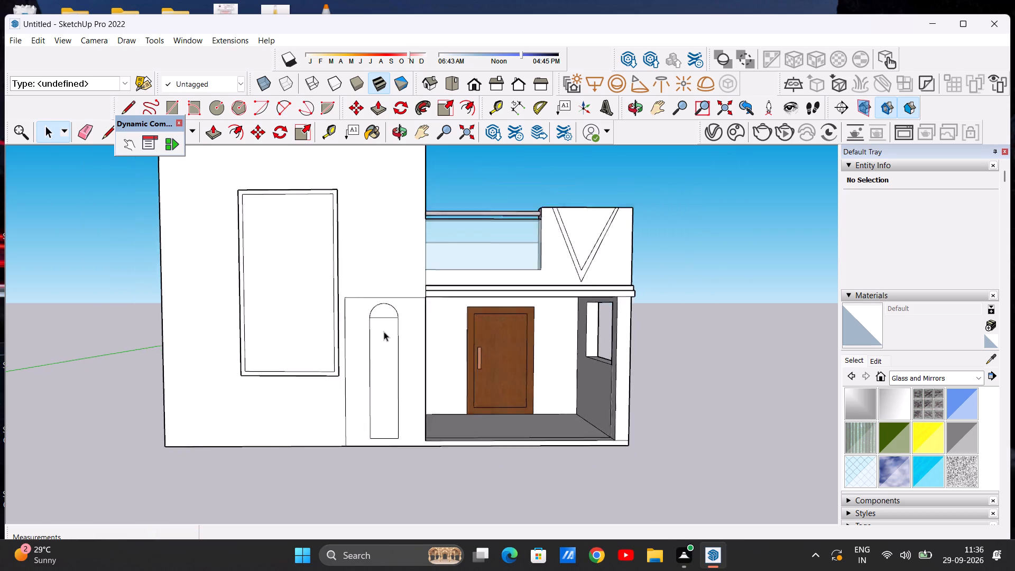
scroll(384, 331, down, 2)
scroll(403, 317, up, 6)
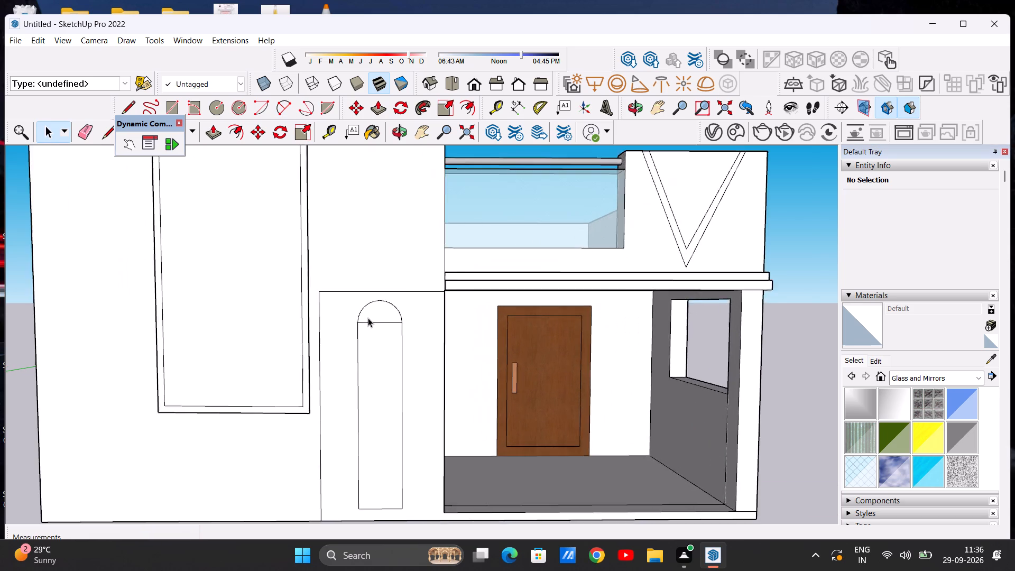
scroll(368, 318, up, 1)
scroll(385, 318, down, 2)
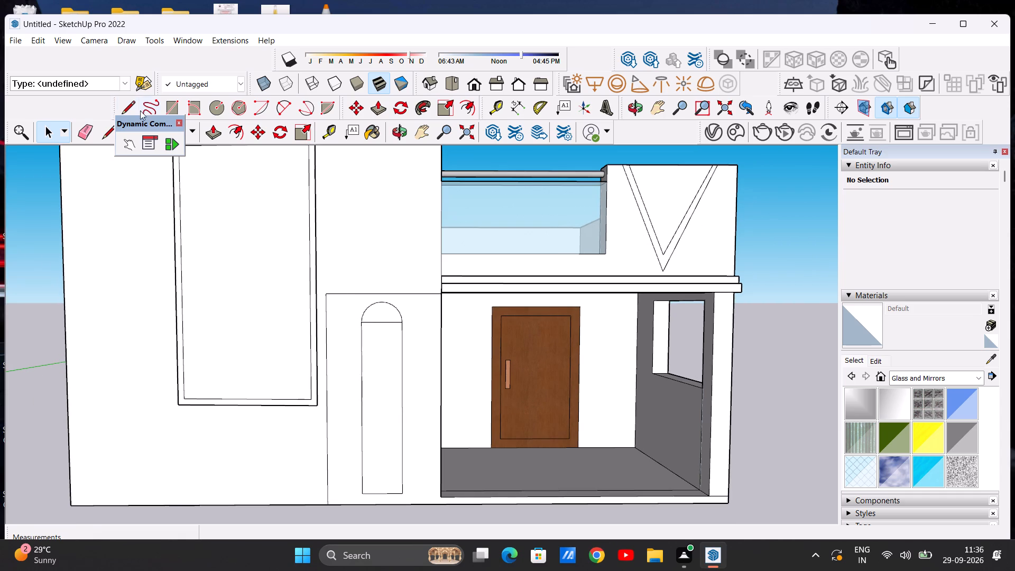
click(91, 131)
scroll(377, 362, up, 3)
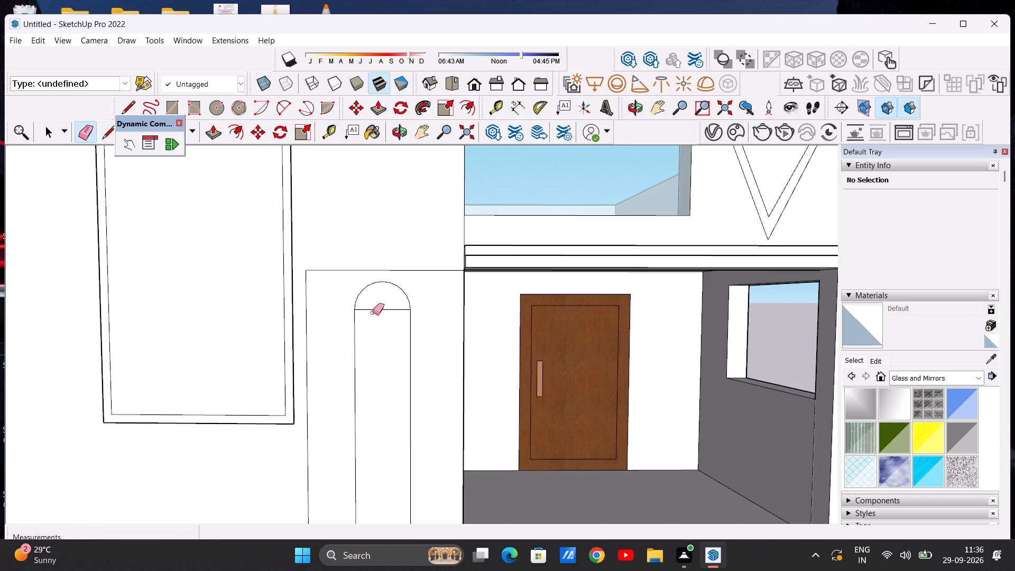
drag(373, 303, 376, 317)
key(space)
Set the window arc's segments to 60 to smooth its curve.
scroll(392, 283, up, 5)
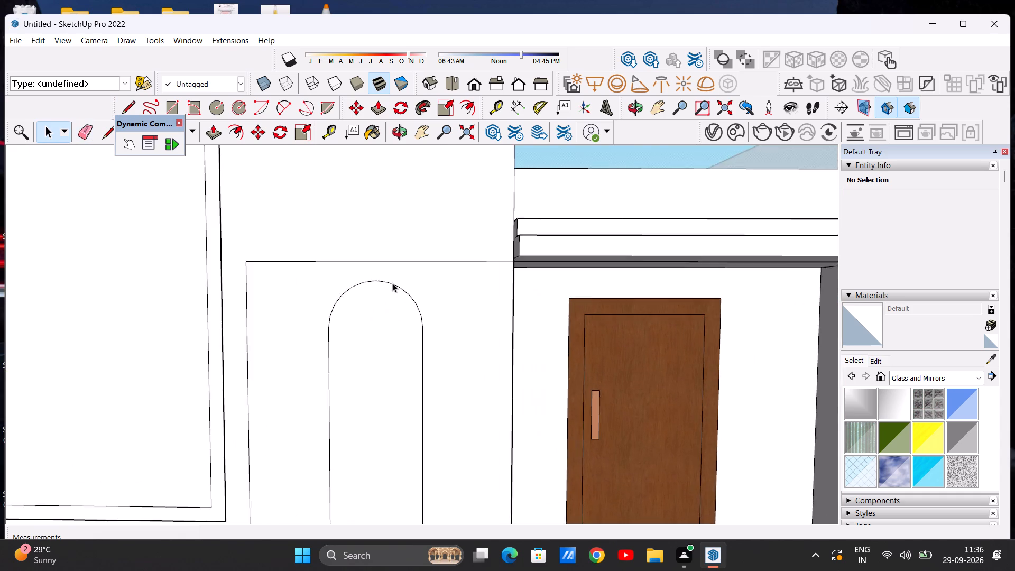
scroll(392, 283, up, 5)
click(386, 282)
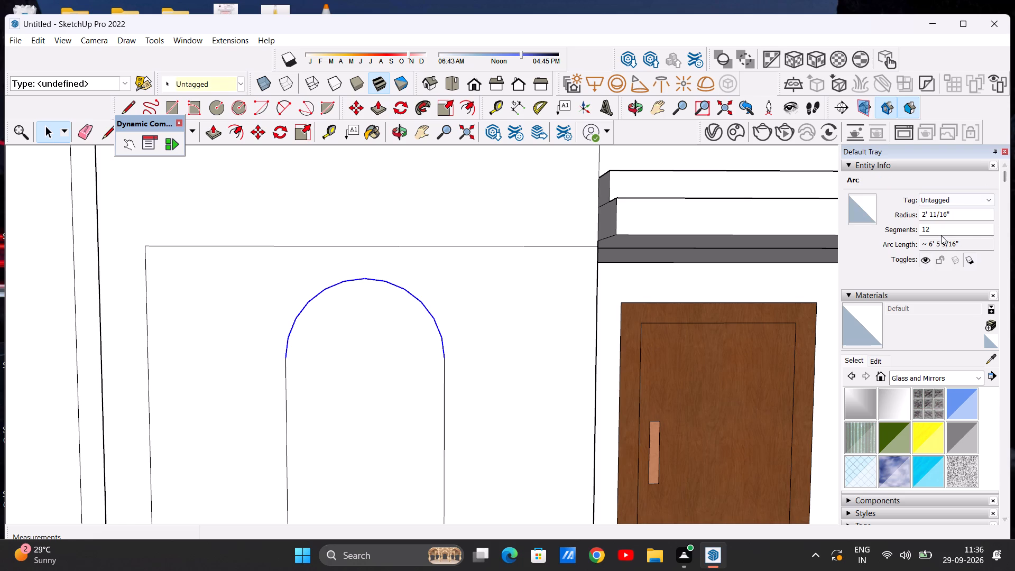
drag(937, 228, 907, 228)
key(BackSpace)
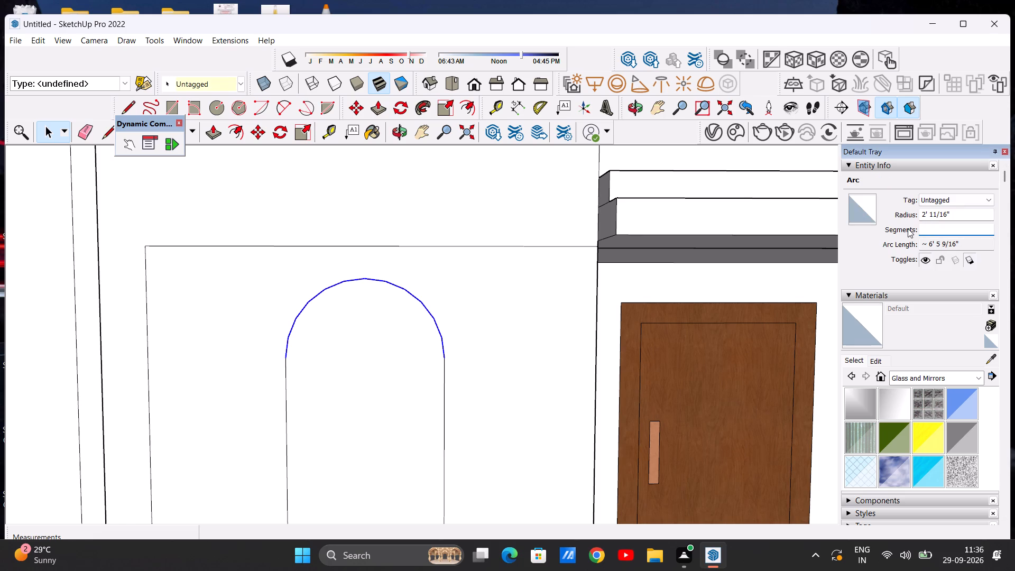
text(60)
key(Return)
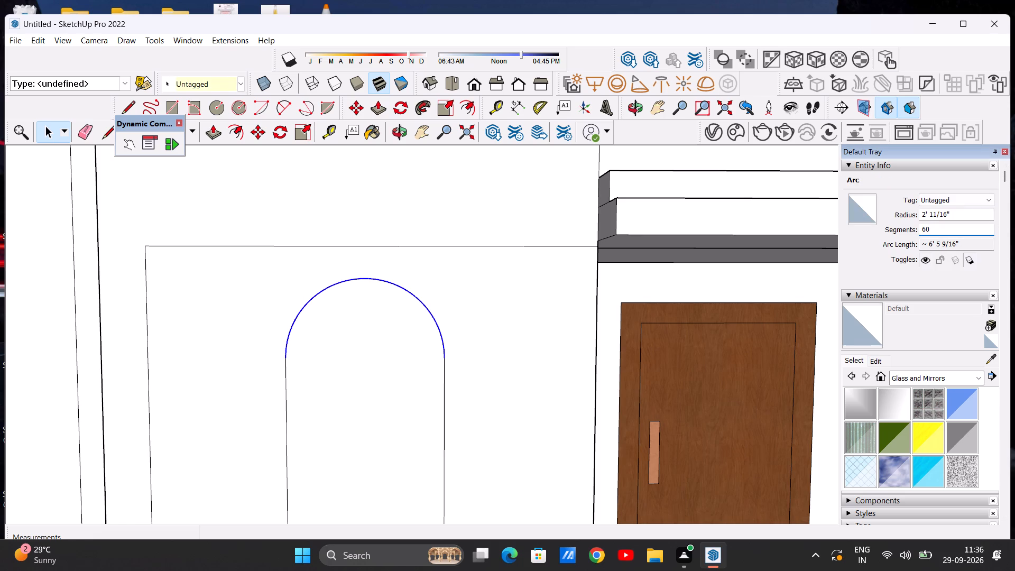
scroll(429, 355, down, 20)
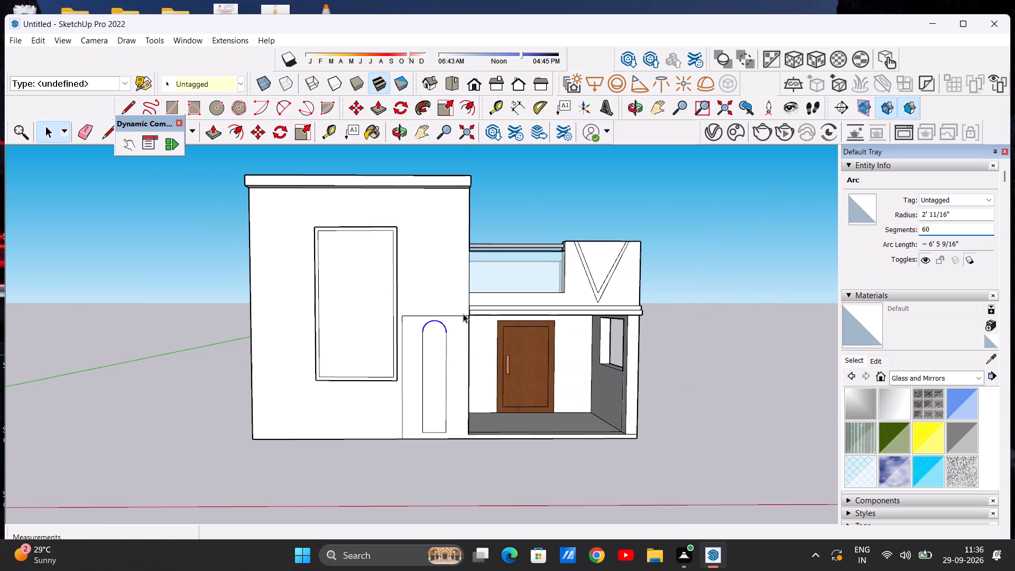
click(217, 431)
Examine the arched window outline against the large framed window and porch, from the front and at an angle.
scroll(486, 325, up, 3)
scroll(485, 325, down, 5)
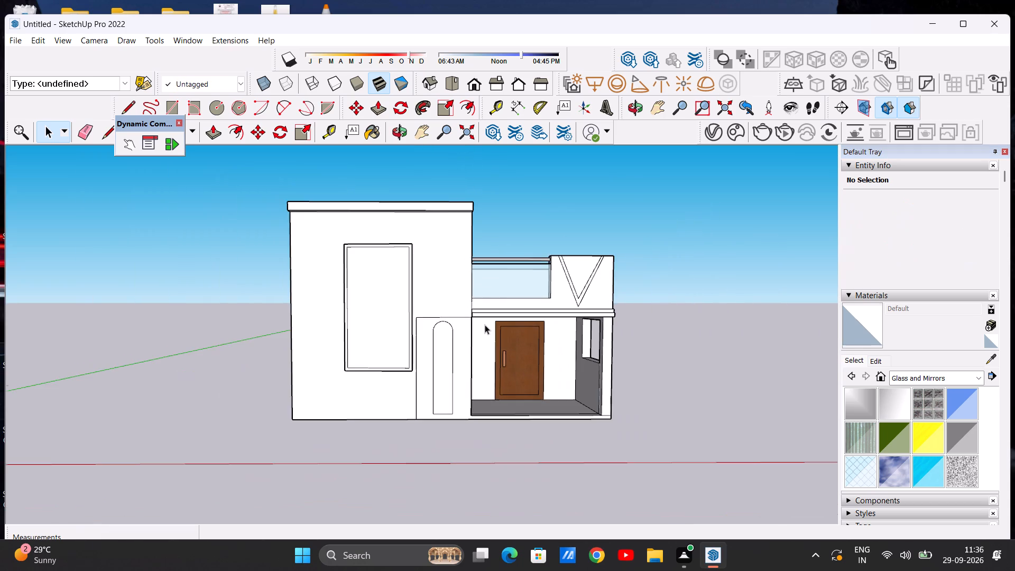
scroll(452, 333, up, 7)
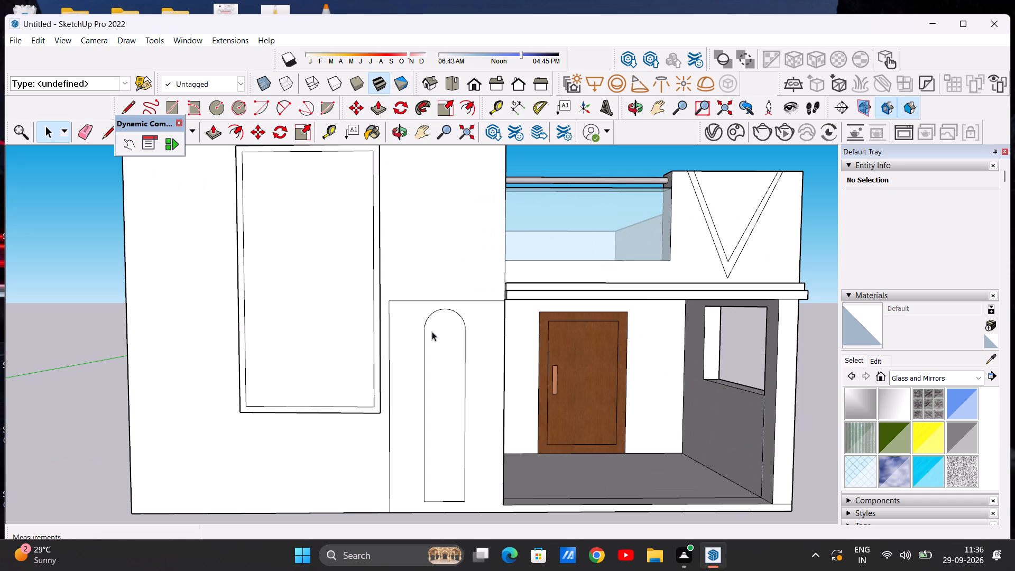
right_drag(310, 467, 260, 570)
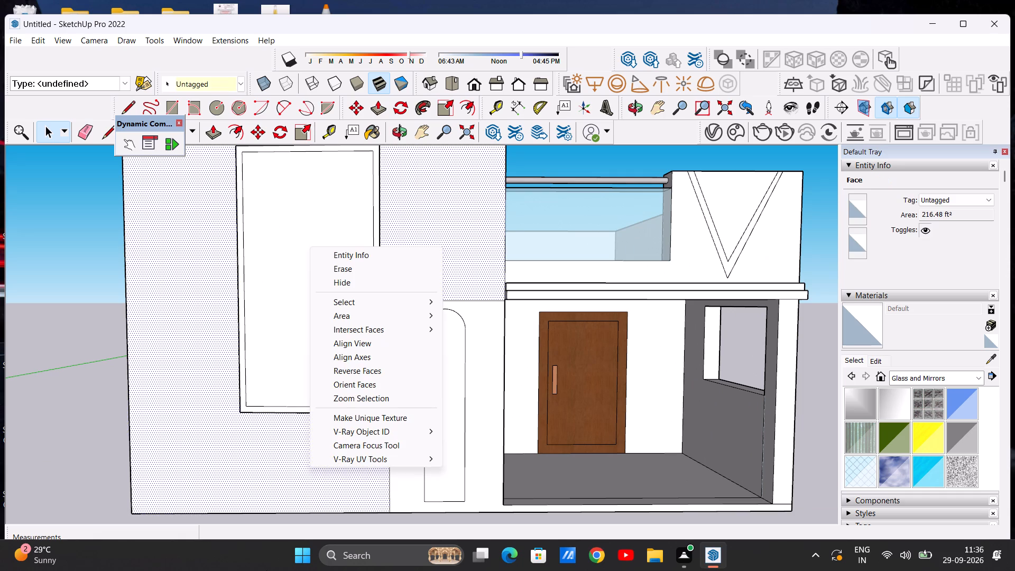
scroll(604, 392, down, 7)
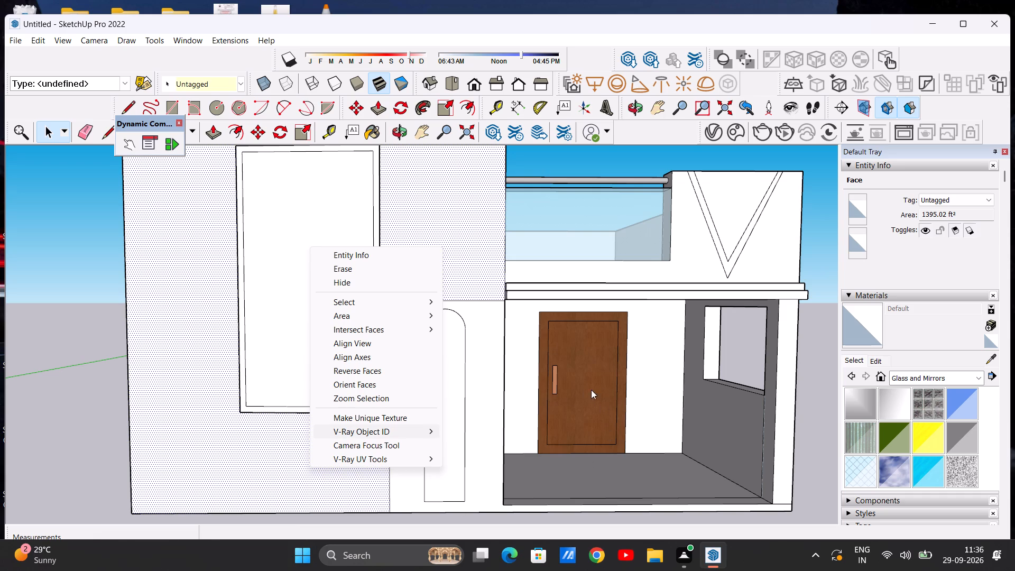
scroll(591, 390, down, 5)
click(90, 414)
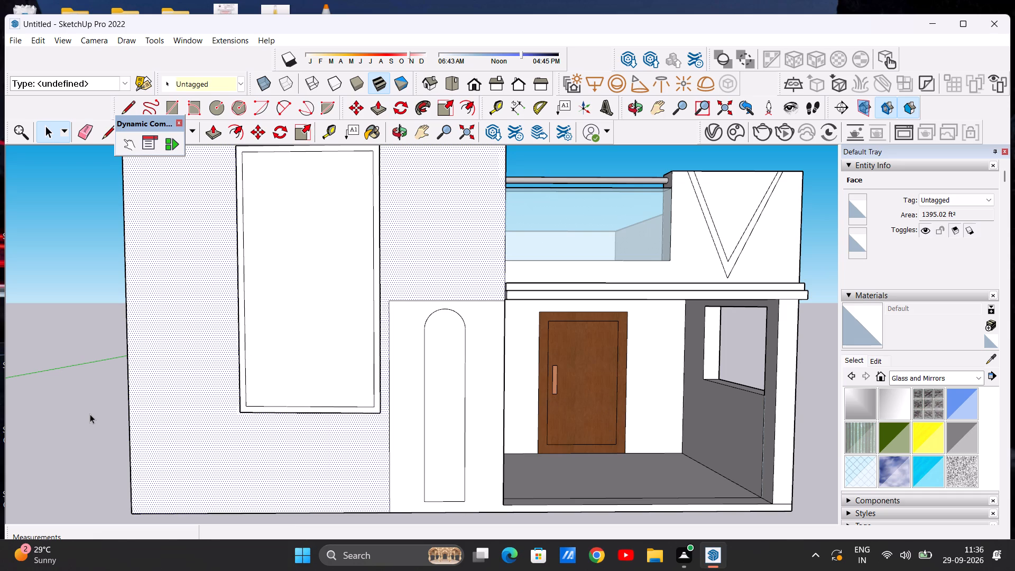
scroll(403, 349, down, 11)
scroll(374, 356, up, 6)
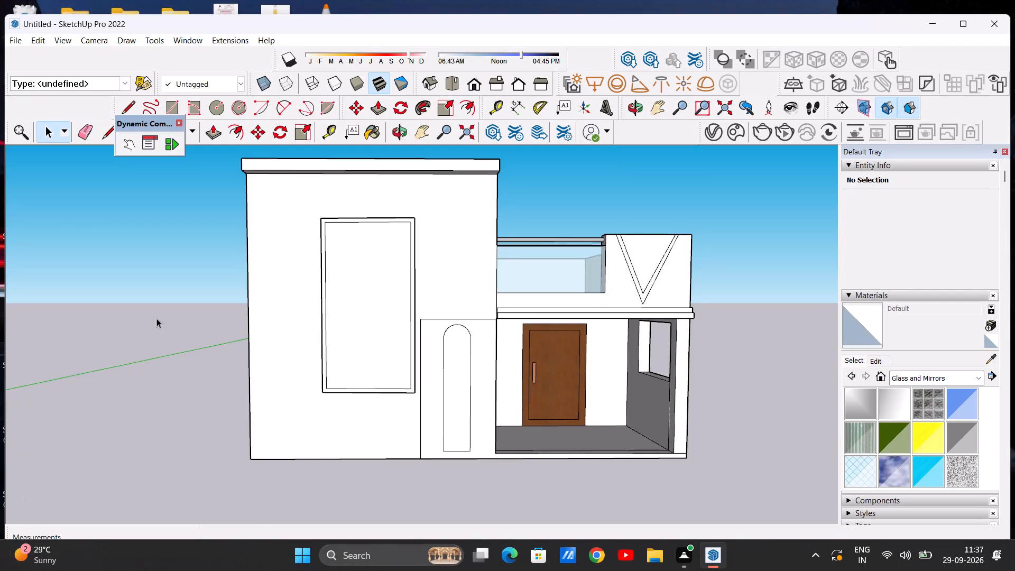
scroll(459, 324, down, 6)
scroll(515, 322, up, 6)
scroll(482, 323, down, 2)
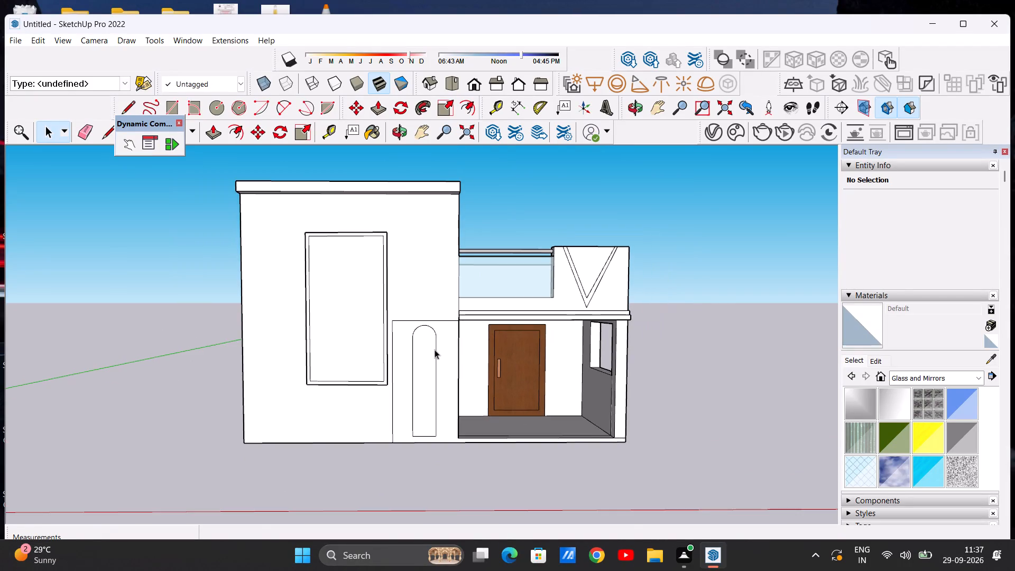
scroll(435, 349, up, 3)
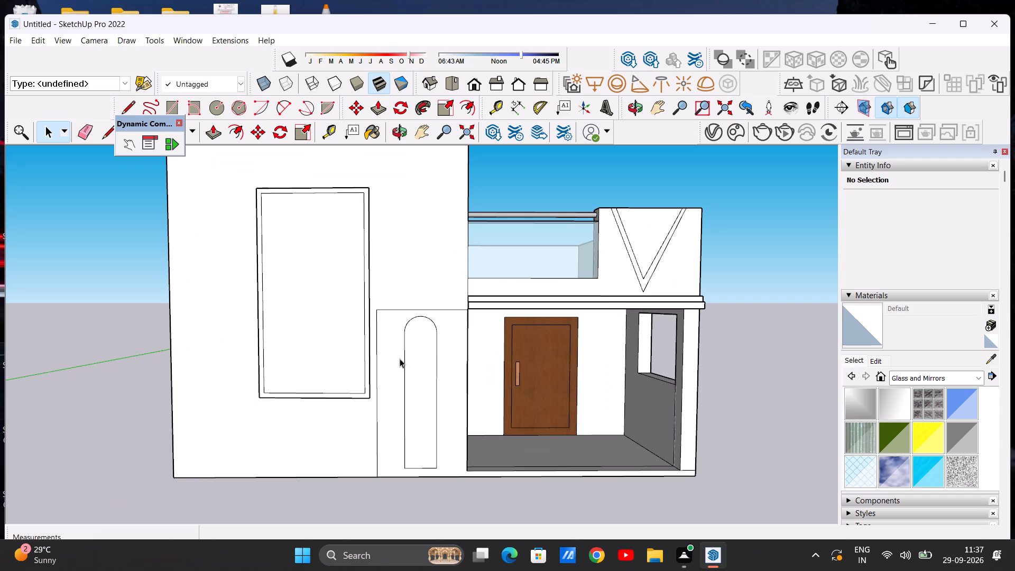
scroll(316, 344, down, 4)
scroll(395, 324, up, 4)
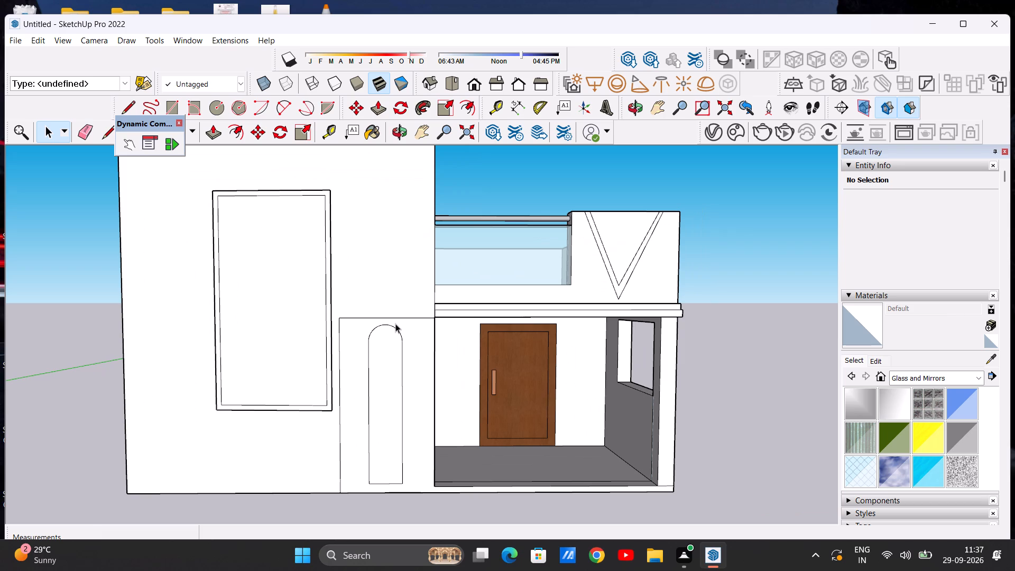
scroll(375, 314, down, 4)
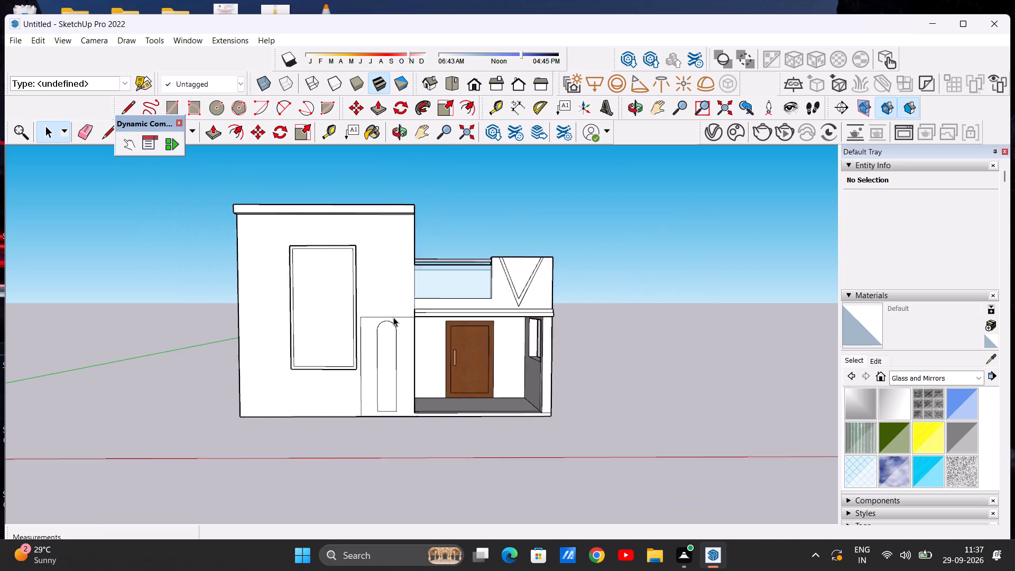
scroll(393, 317, down, 7)
scroll(379, 321, up, 11)
middle_drag(425, 355, 357, 345)
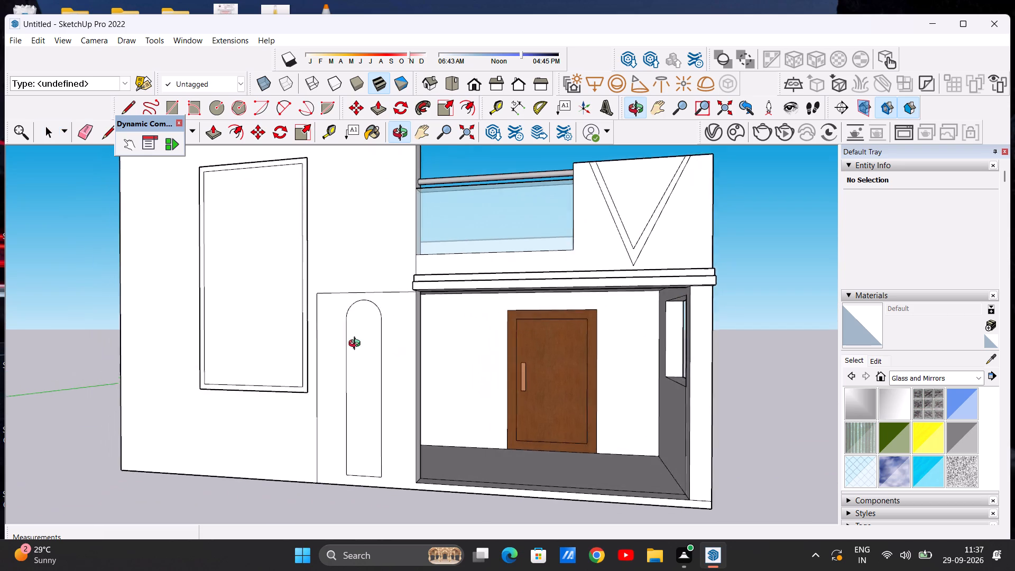
middle_drag(357, 345, 344, 349)
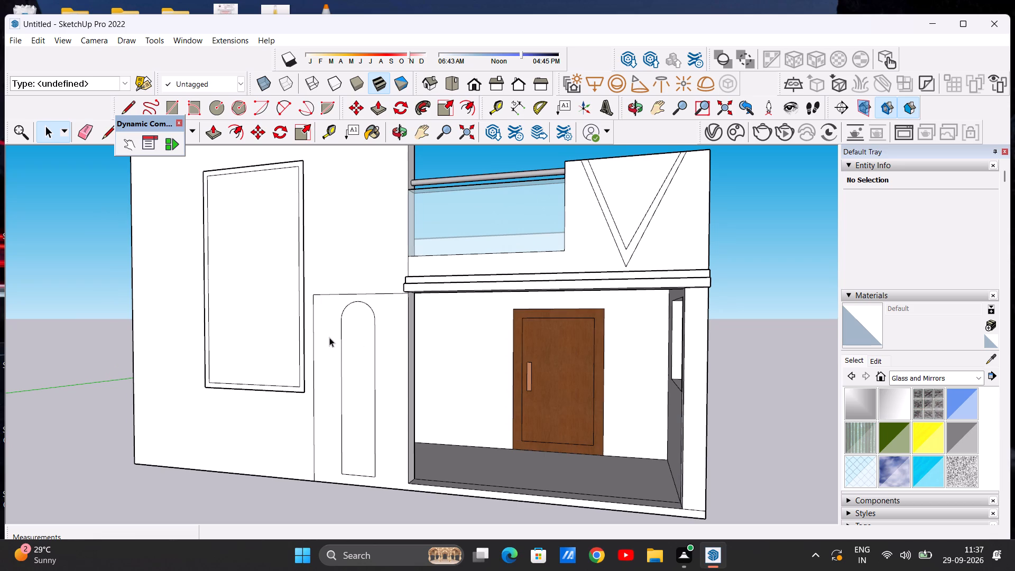
scroll(338, 277, down, 6)
scroll(301, 278, up, 4)
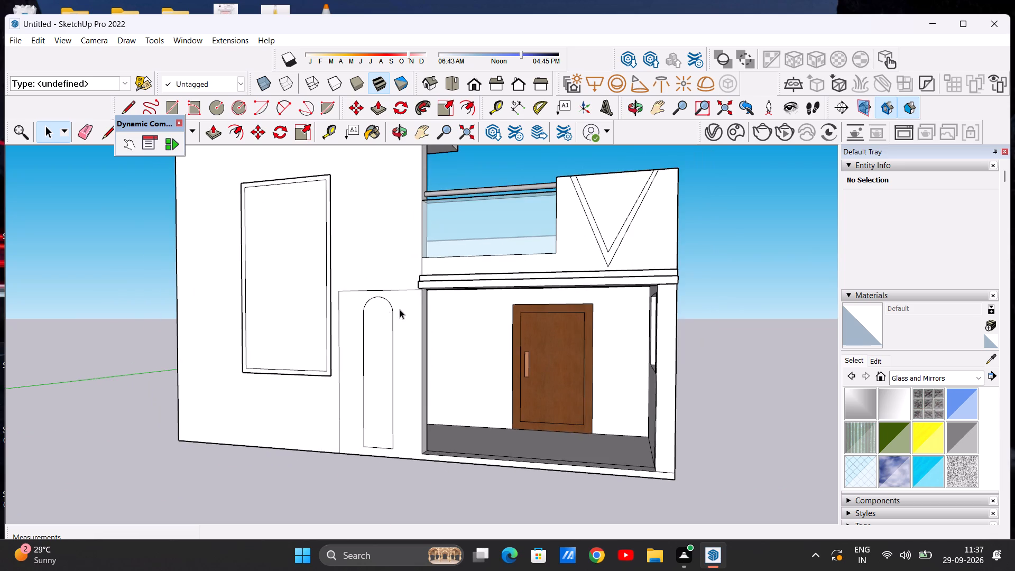
scroll(399, 309, up, 3)
scroll(392, 297, down, 1)
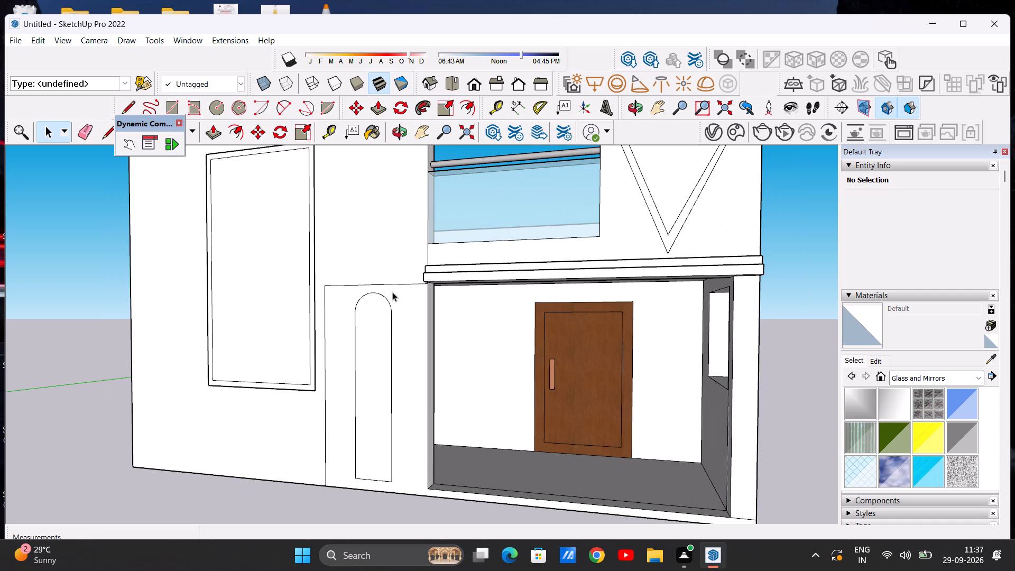
scroll(372, 331, down, 4)
scroll(368, 314, up, 5)
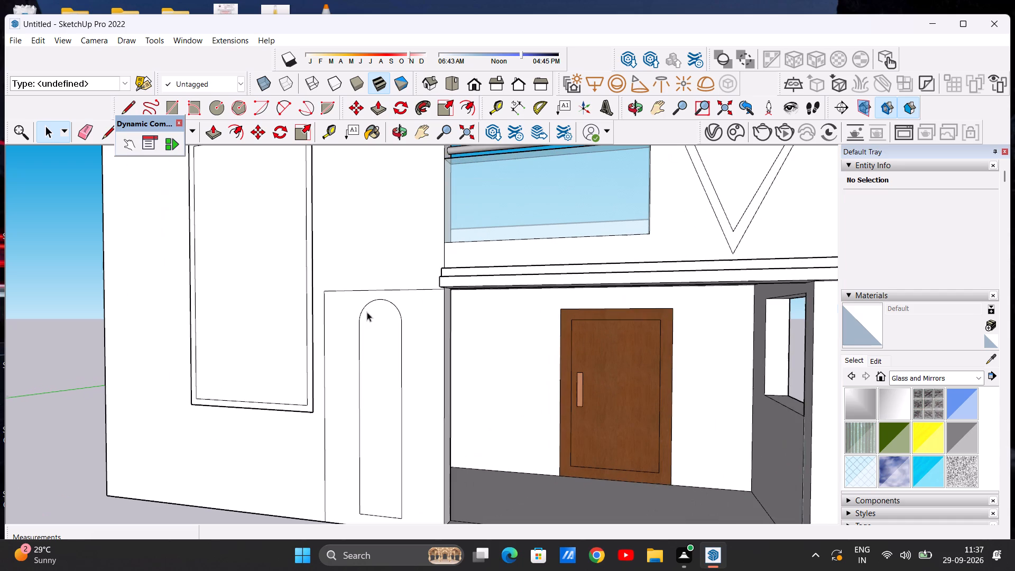
scroll(319, 303, down, 3)
scroll(362, 313, up, 2)
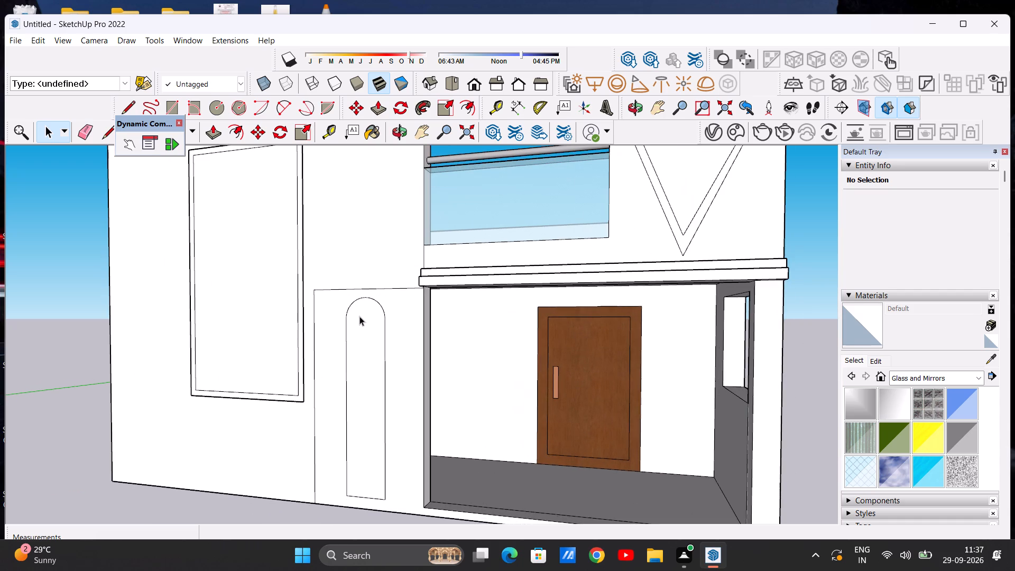
middle_drag(359, 316, 436, 327)
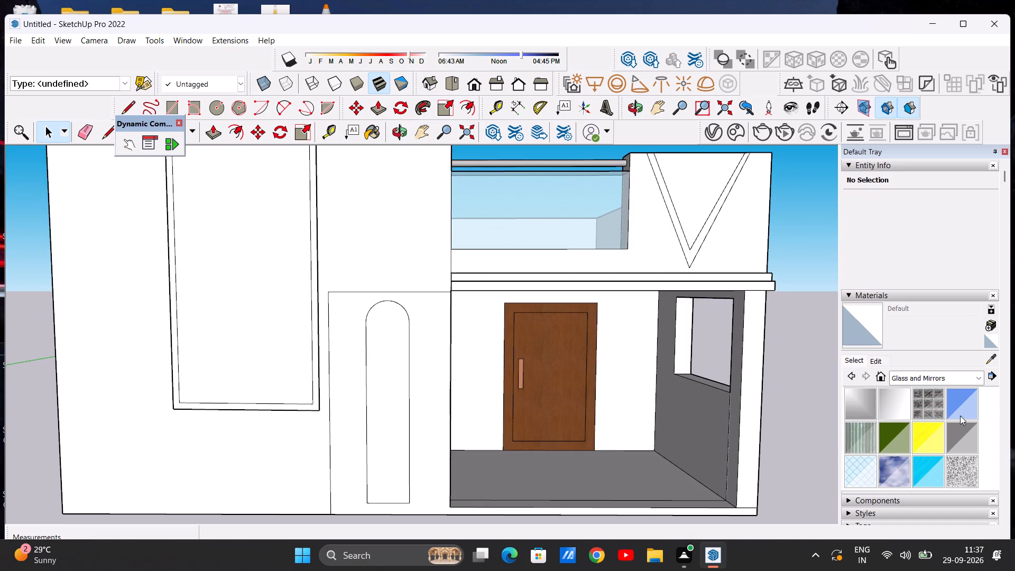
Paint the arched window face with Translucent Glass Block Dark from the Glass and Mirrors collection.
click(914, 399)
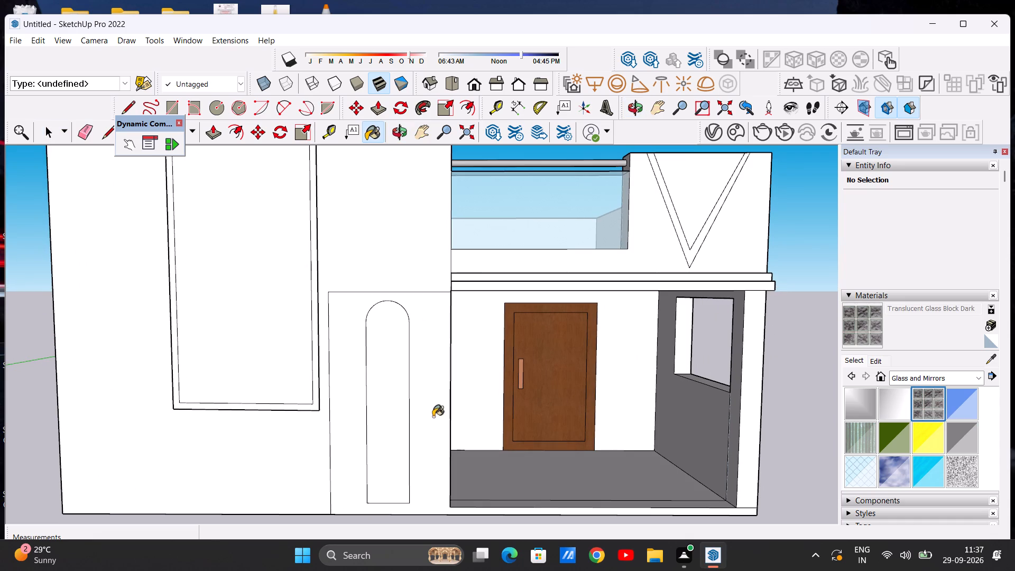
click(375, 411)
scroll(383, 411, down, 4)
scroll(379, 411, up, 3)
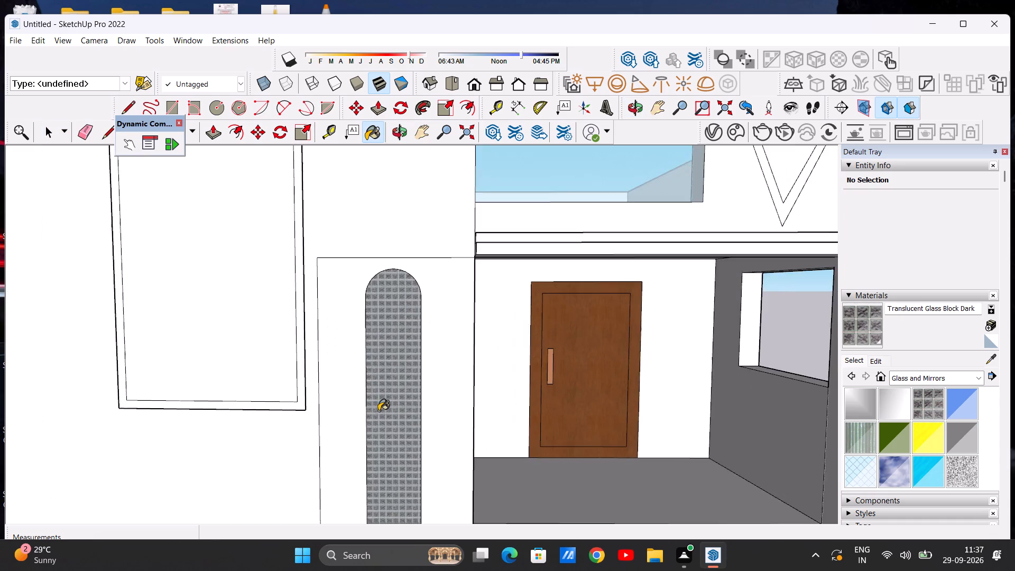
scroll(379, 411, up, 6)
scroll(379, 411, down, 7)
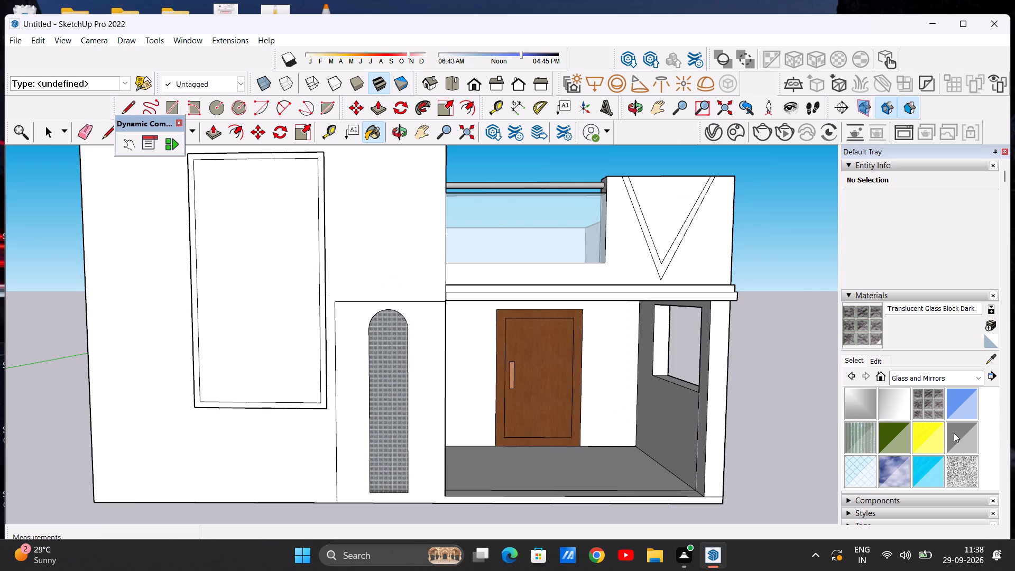
Paint the arched window face with the Translucent Glass Sky Reflection material.
click(892, 465)
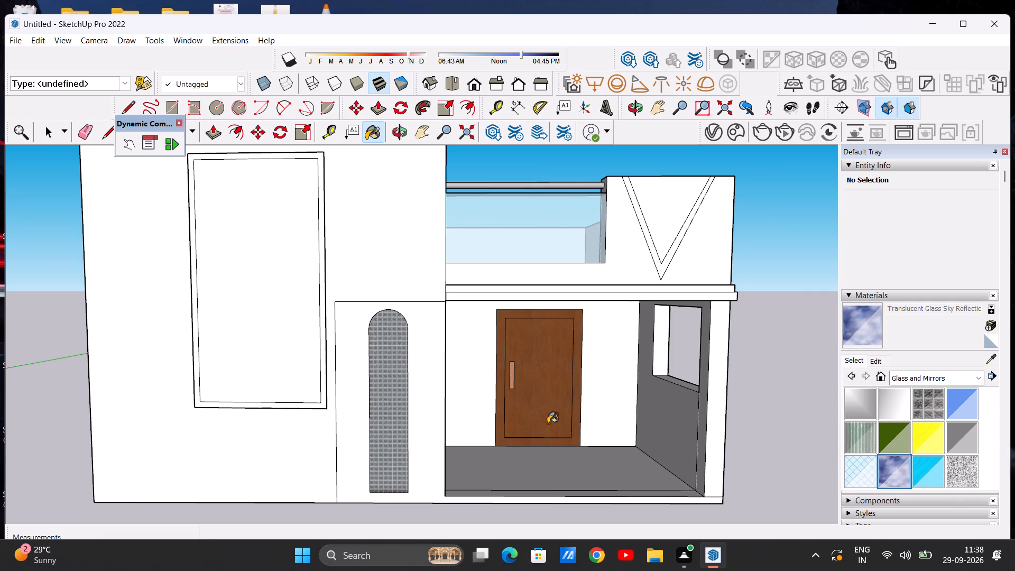
click(392, 415)
scroll(392, 415, down, 5)
scroll(385, 422, up, 6)
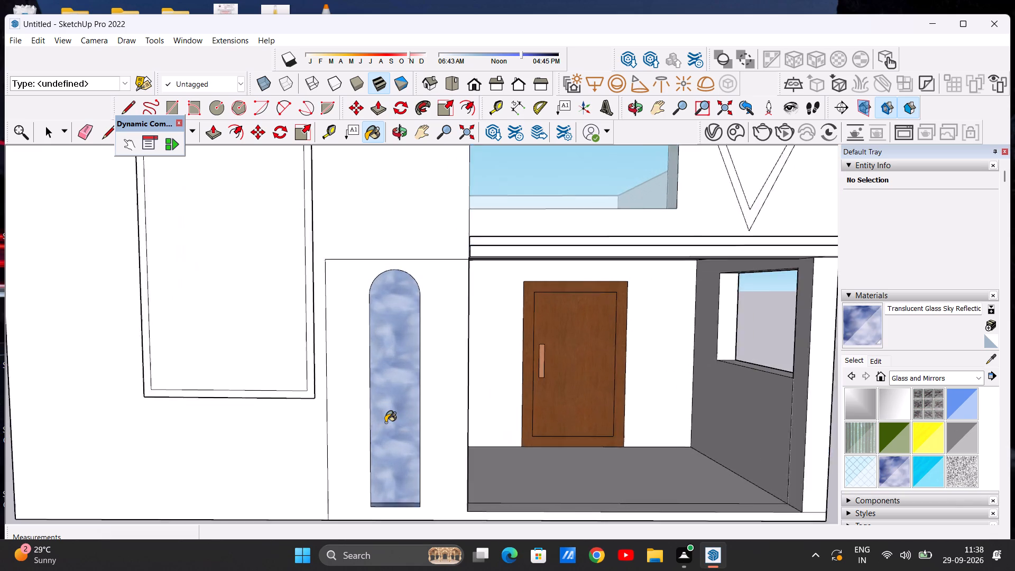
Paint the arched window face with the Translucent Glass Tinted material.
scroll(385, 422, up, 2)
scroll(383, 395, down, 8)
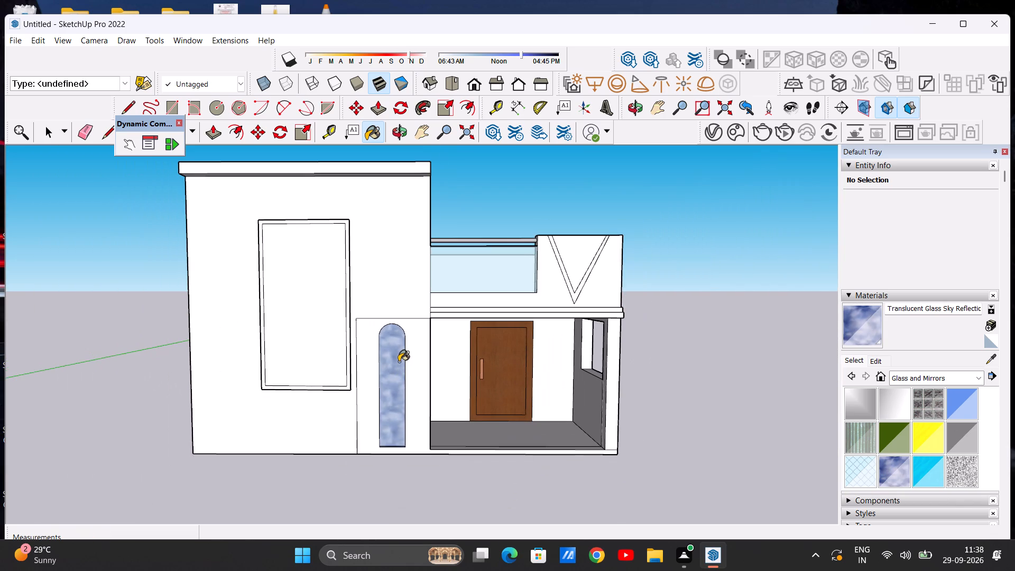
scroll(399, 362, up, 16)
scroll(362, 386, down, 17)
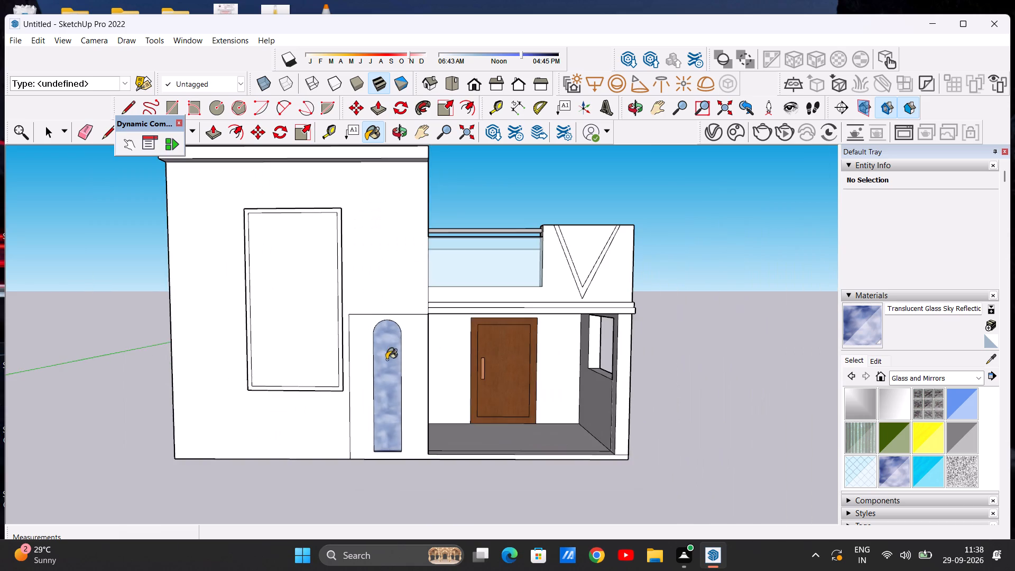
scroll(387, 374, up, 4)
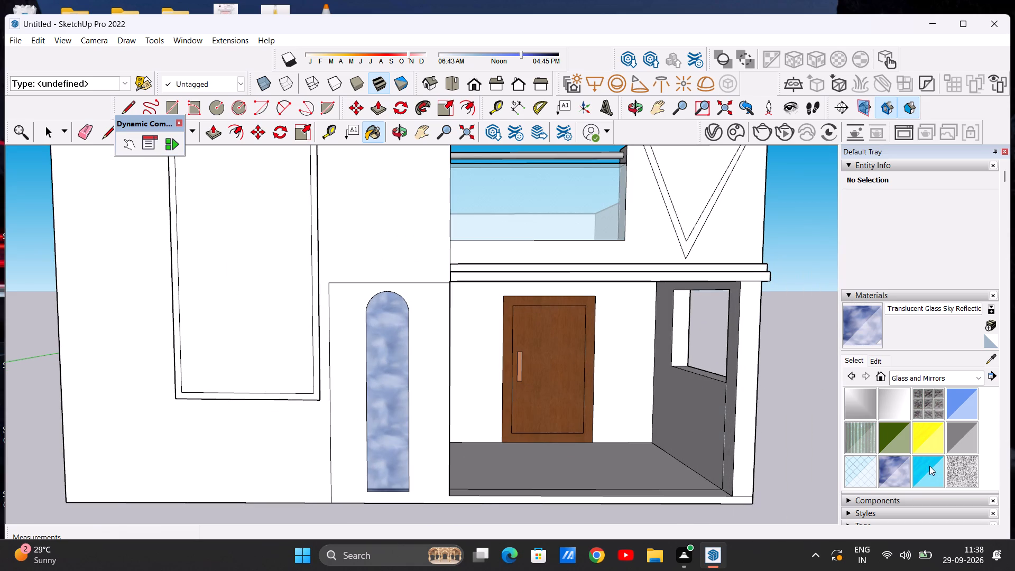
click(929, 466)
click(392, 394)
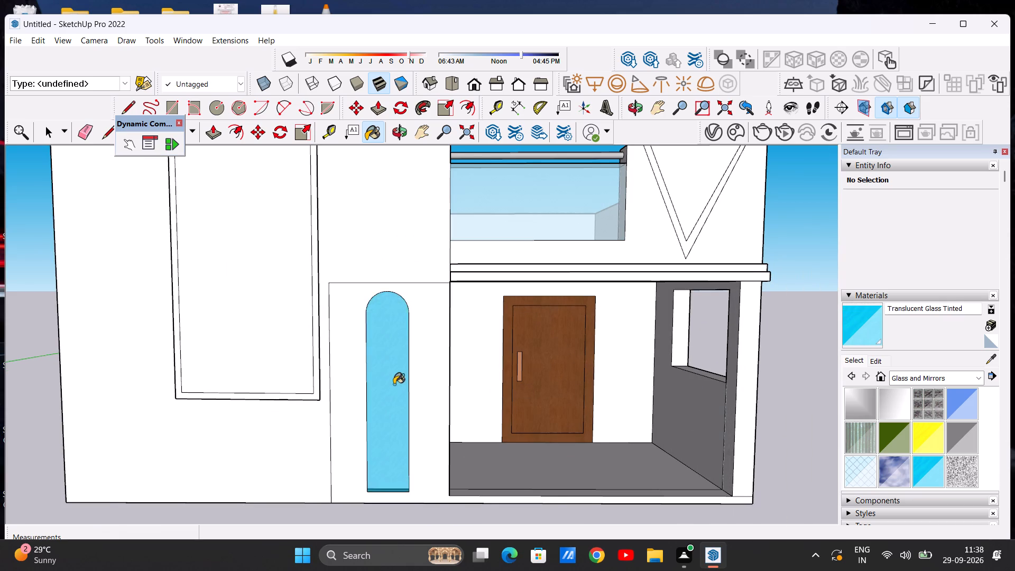
Paint the arched window face with the Translucent Glass Blue material.
scroll(394, 384, down, 2)
click(961, 398)
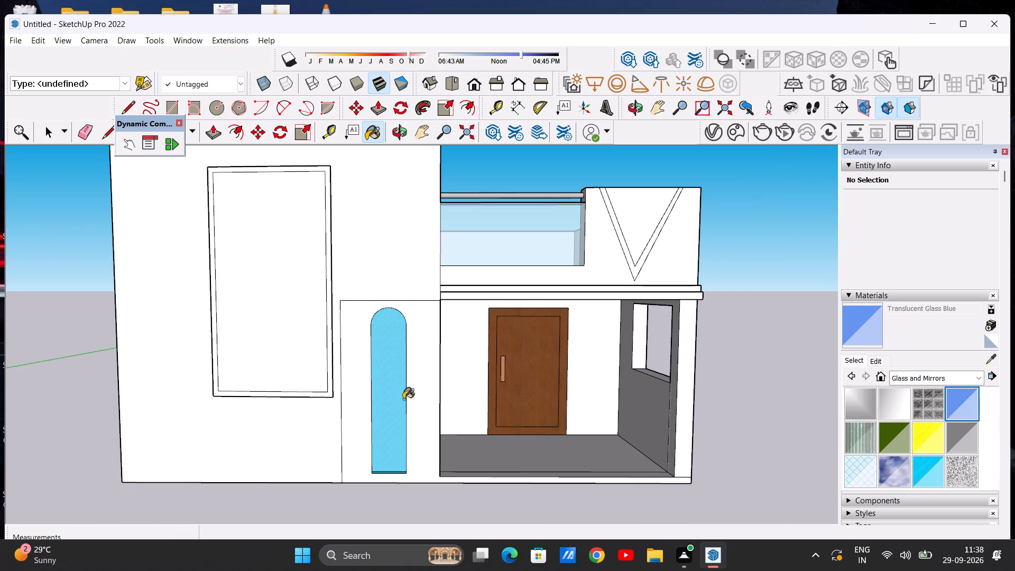
click(386, 399)
key(space)
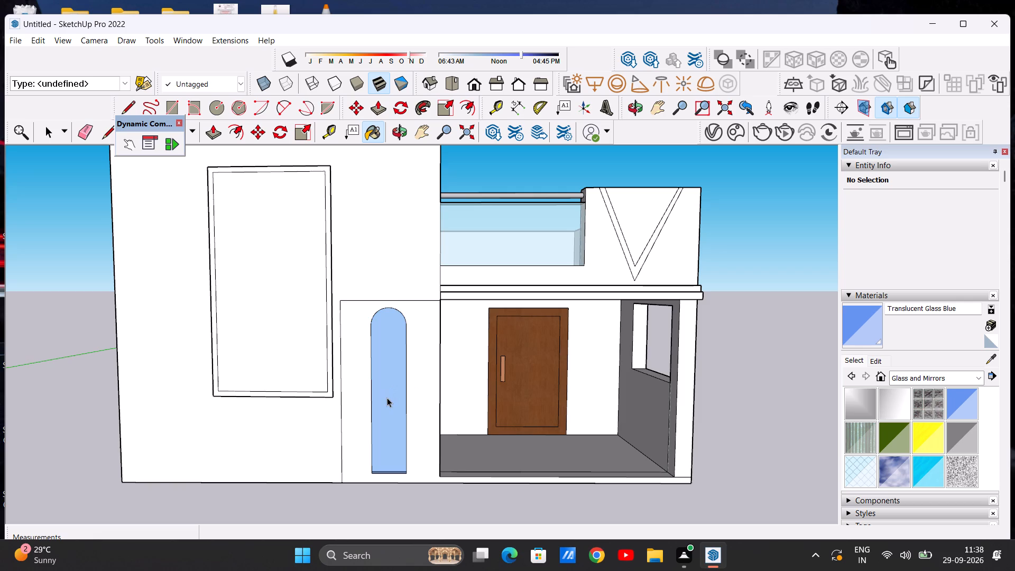
Draw a vertical line about 42' 10" long near the front wall's outer edge, from the roof band's underside down to the wall base.
scroll(541, 338, down, 8)
scroll(617, 331, up, 5)
scroll(574, 344, down, 3)
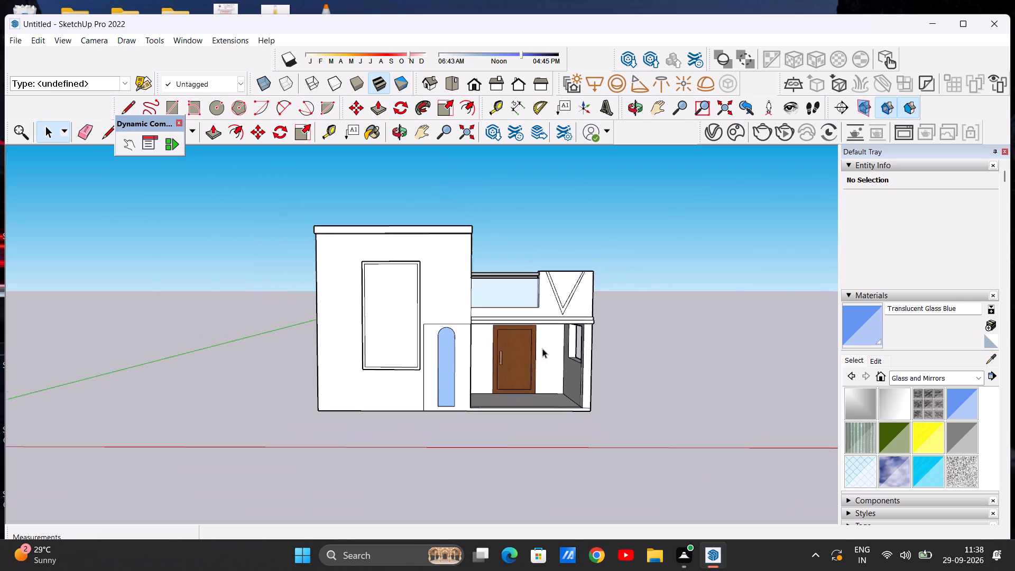
scroll(339, 271, up, 4)
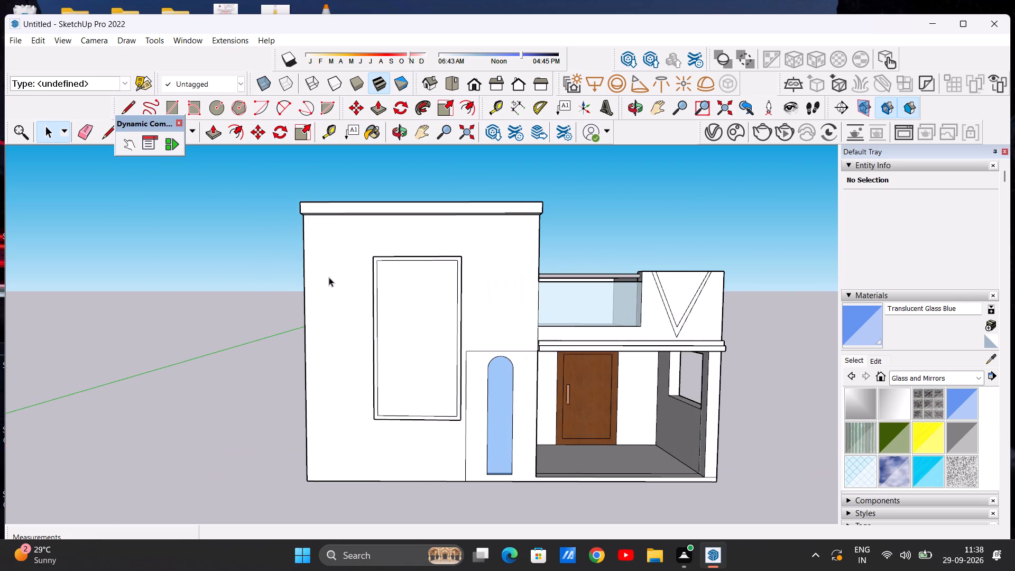
middle_drag(329, 278, 320, 295)
scroll(344, 256, up, 4)
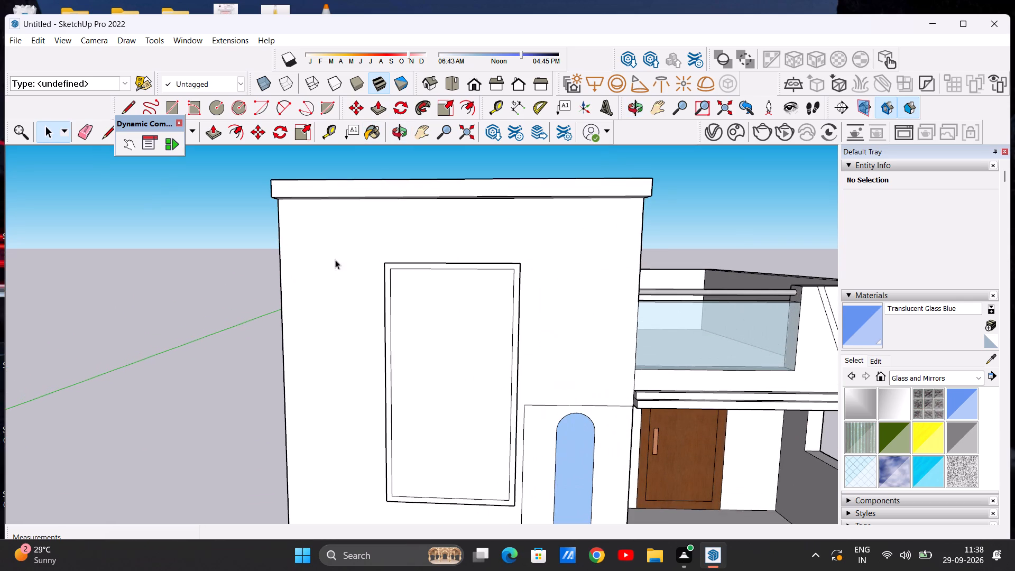
middle_drag(326, 266, 346, 200)
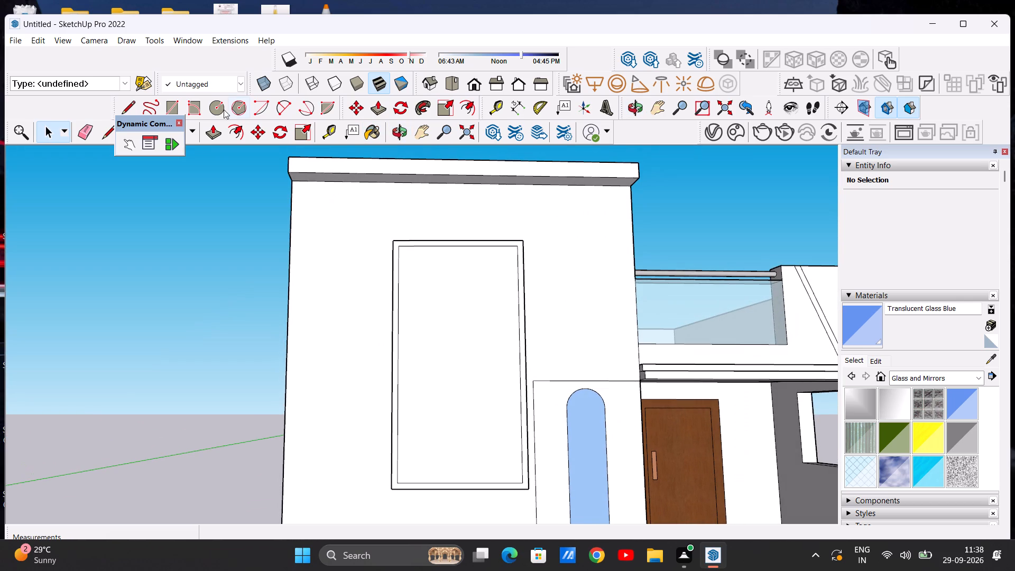
click(124, 106)
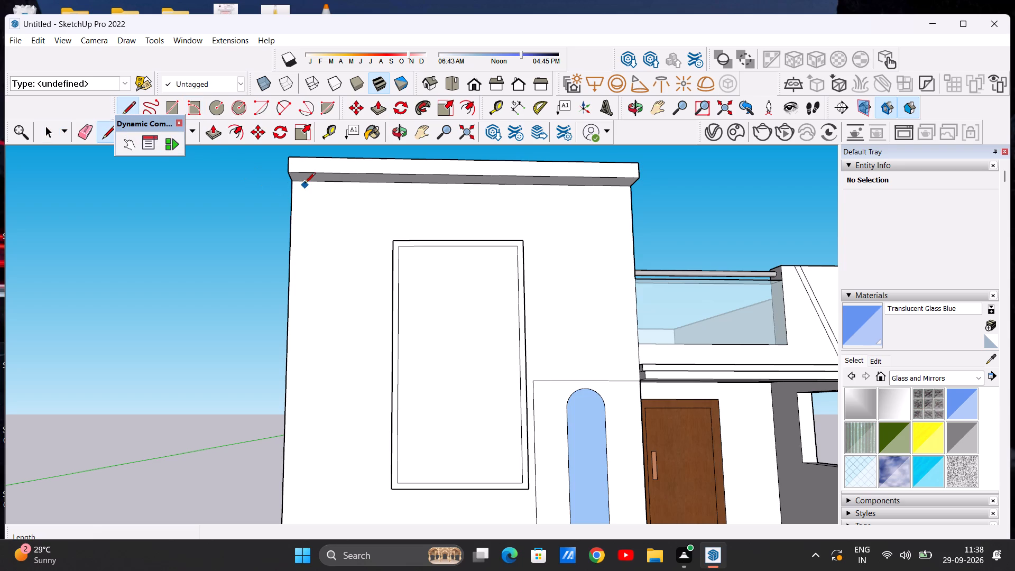
scroll(313, 184, up, 3)
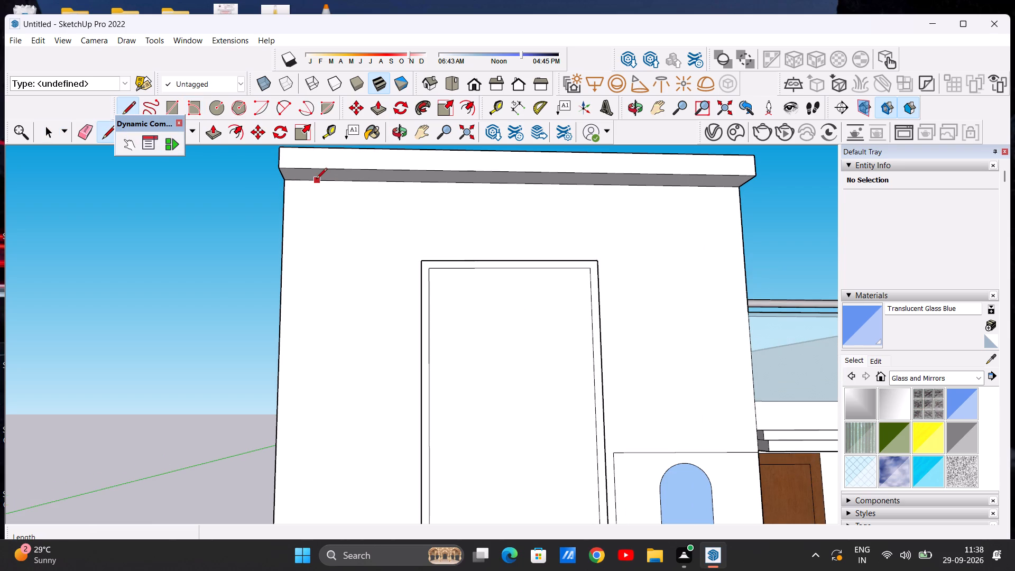
scroll(315, 187, up, 7)
click(312, 172)
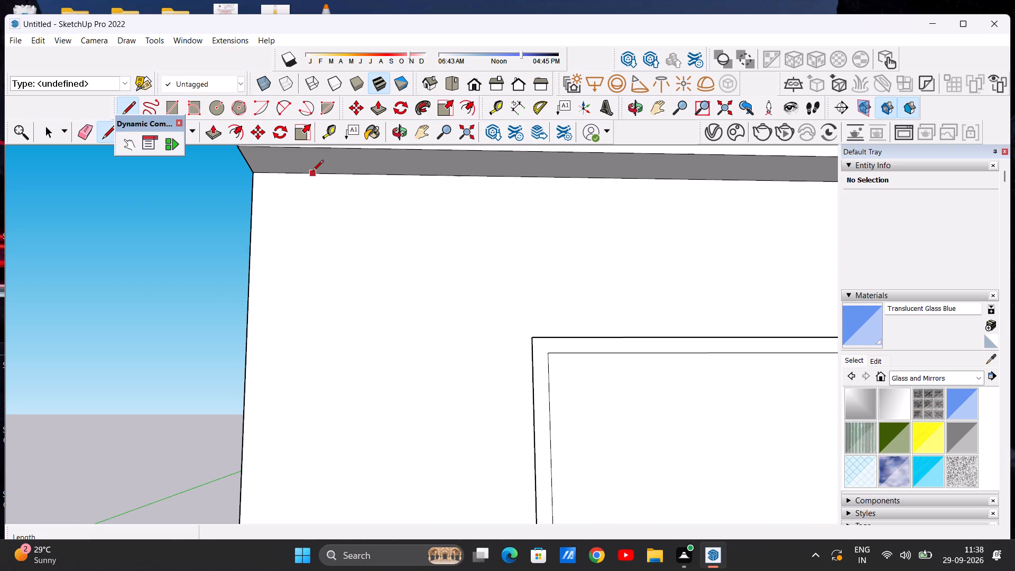
scroll(316, 254, down, 13)
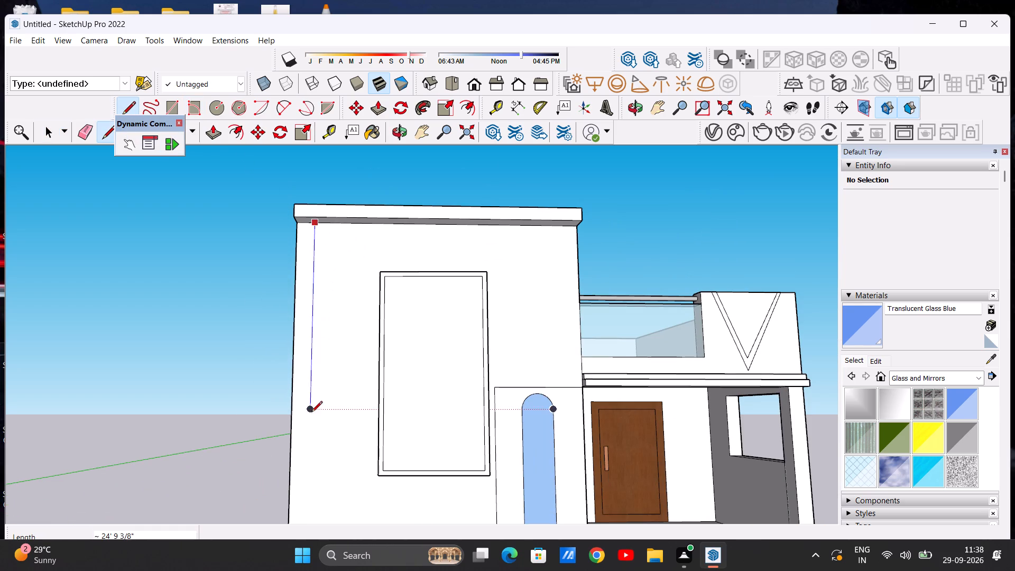
scroll(311, 414, down, 9)
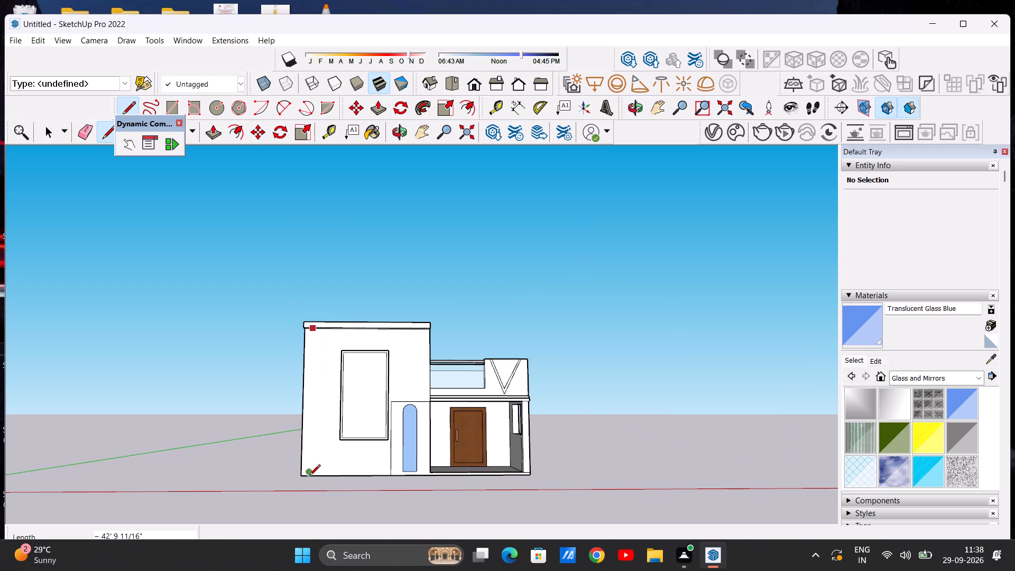
click(309, 476)
key(space)
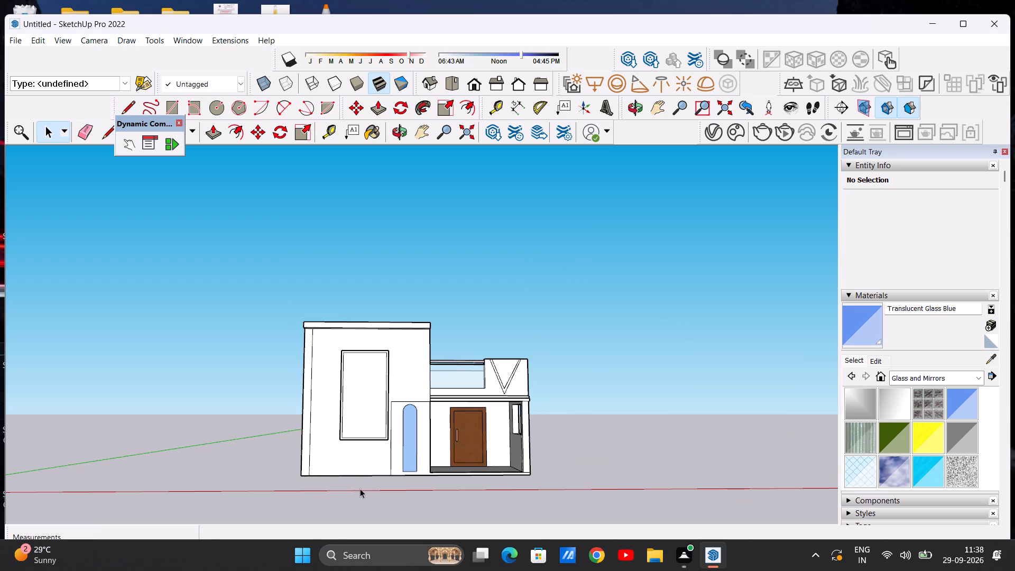
Draw a narrow rectangle about 2' 1 1/2" by 6' 4 11/16" on the wall, from the roof band down to just above the large framed window.
scroll(302, 457, up, 14)
scroll(313, 449, down, 4)
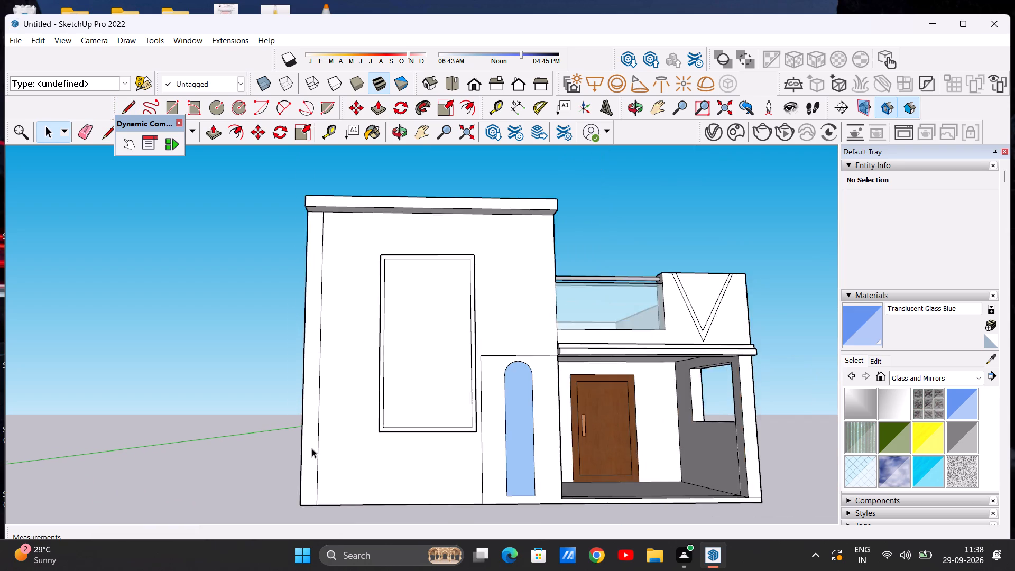
scroll(312, 448, down, 6)
middle_drag(345, 412, 366, 480)
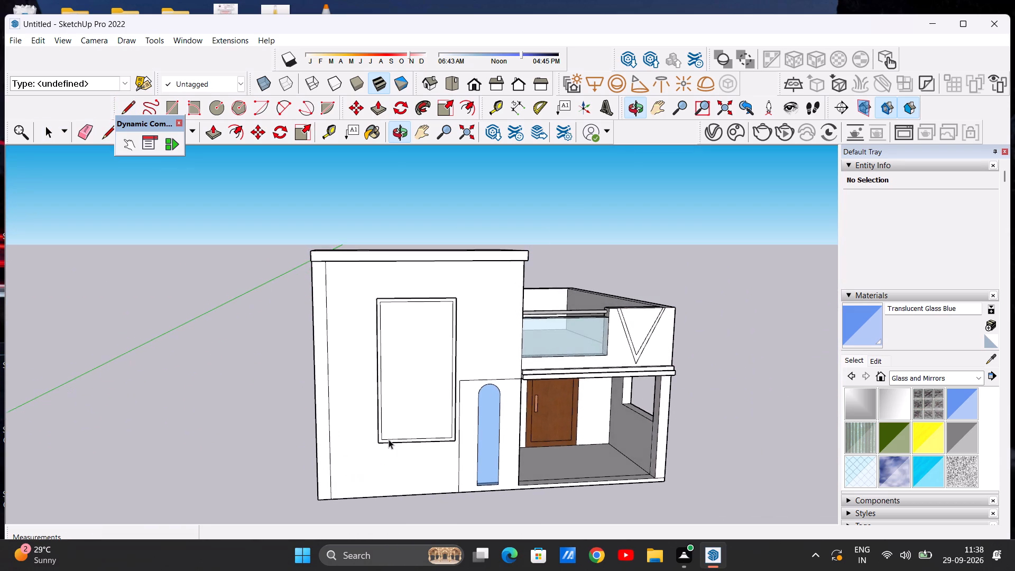
scroll(389, 439, up, 4)
scroll(334, 404, down, 4)
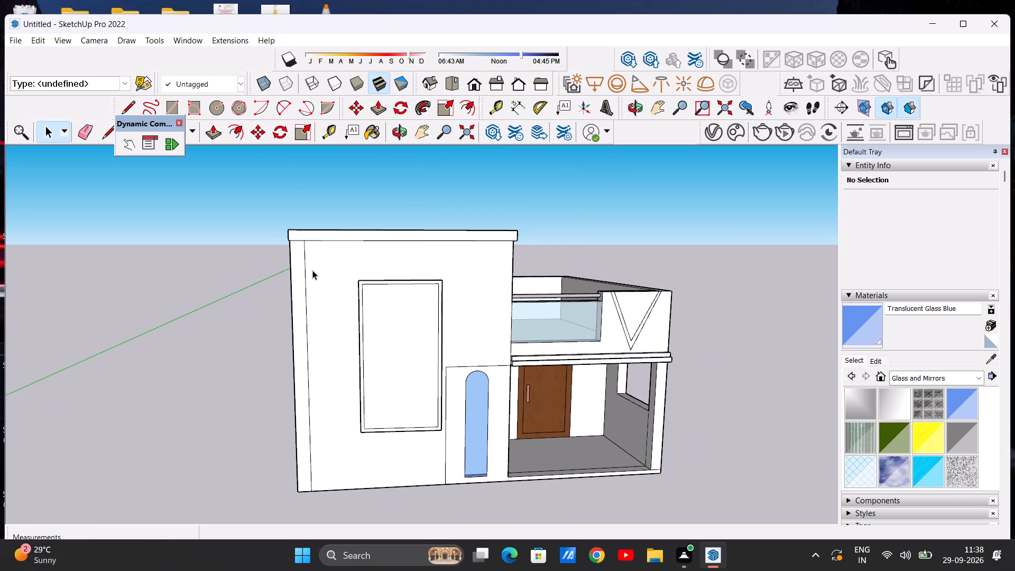
scroll(312, 270, up, 5)
middle_drag(320, 271, 280, 278)
scroll(370, 261, up, 2)
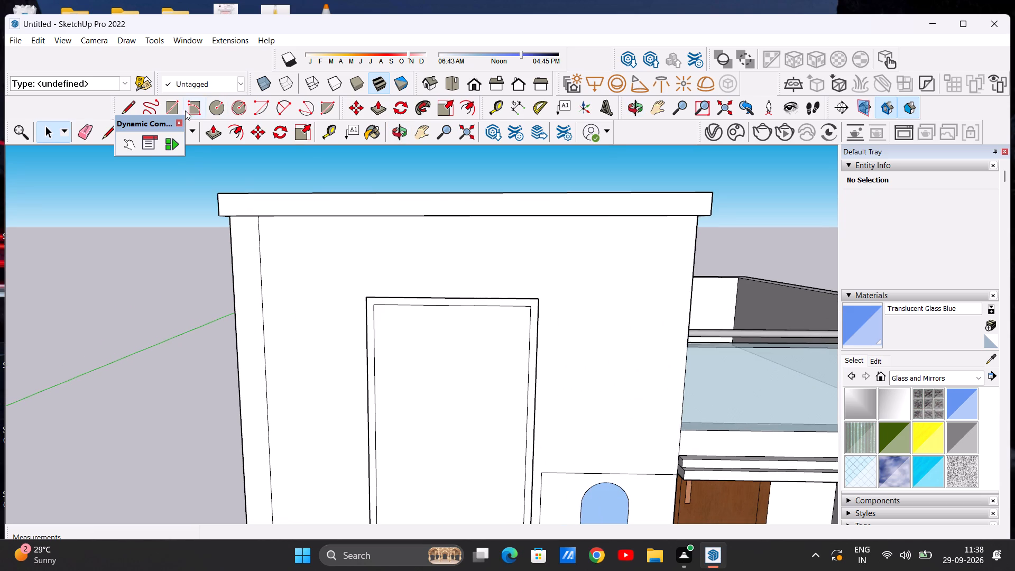
click(174, 108)
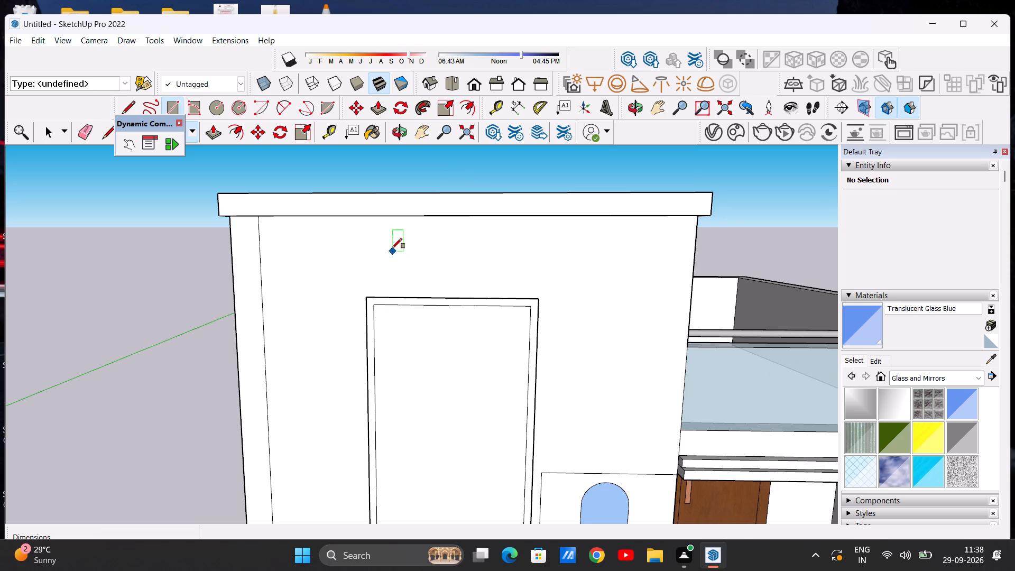
scroll(423, 246, up, 5)
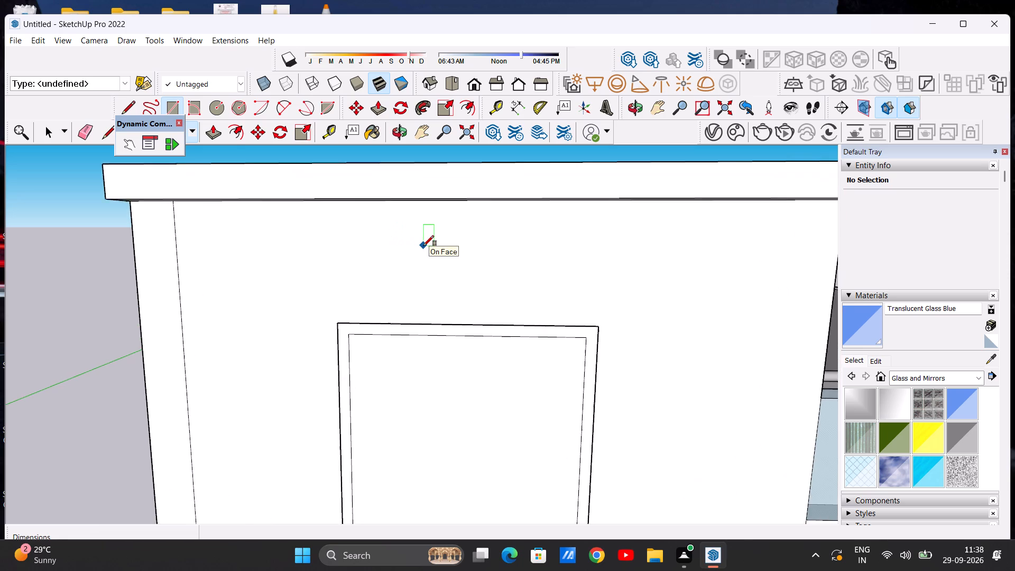
middle_drag(422, 247, 424, 209)
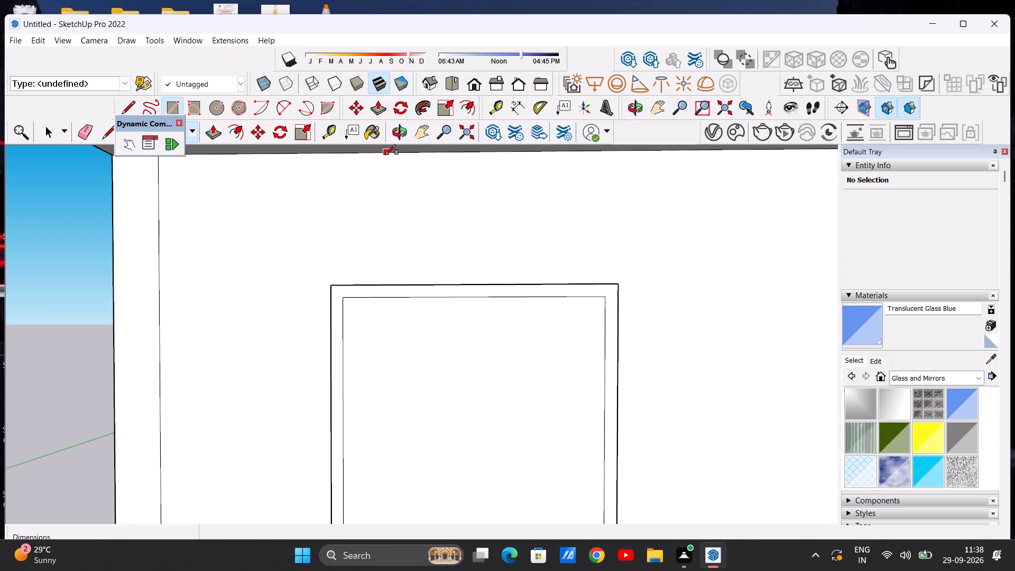
click(385, 155)
click(421, 151)
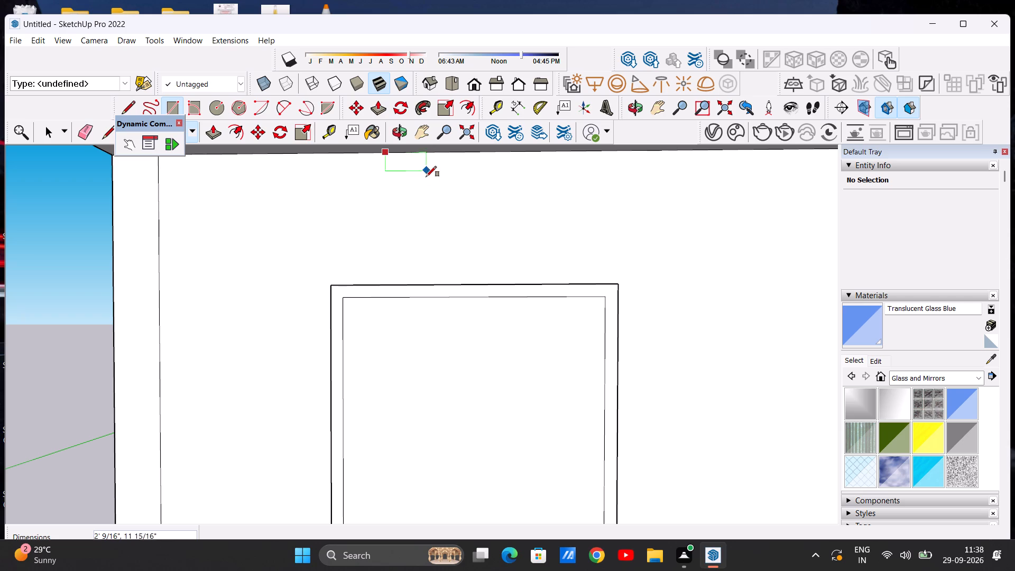
click(428, 280)
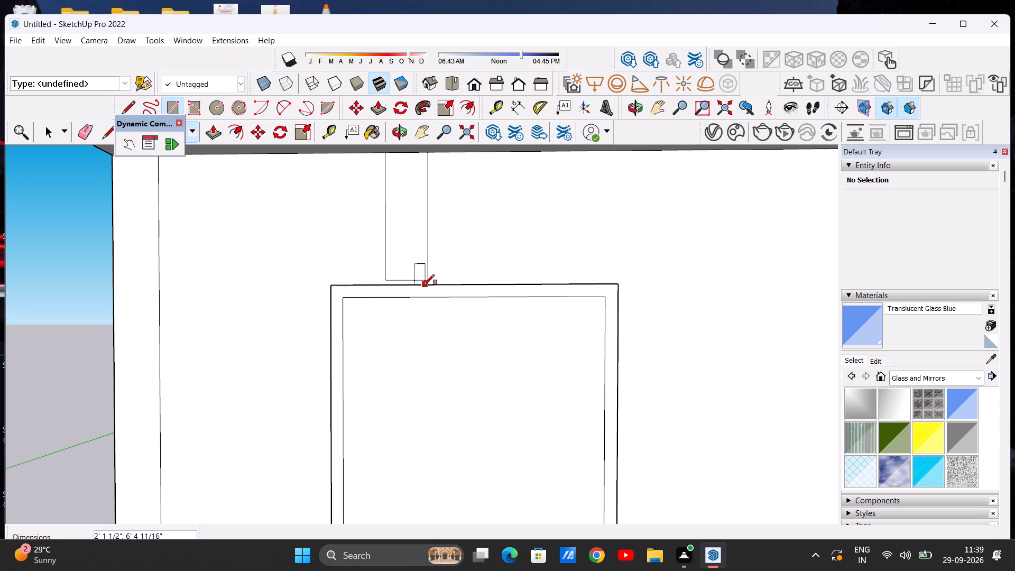
key(space)
Copy the narrow rectangle with its edges about 4' 7 3/8" sideways along the roof band's underside, towards the porch.
scroll(456, 261, down, 12)
middle_drag(440, 263, 445, 299)
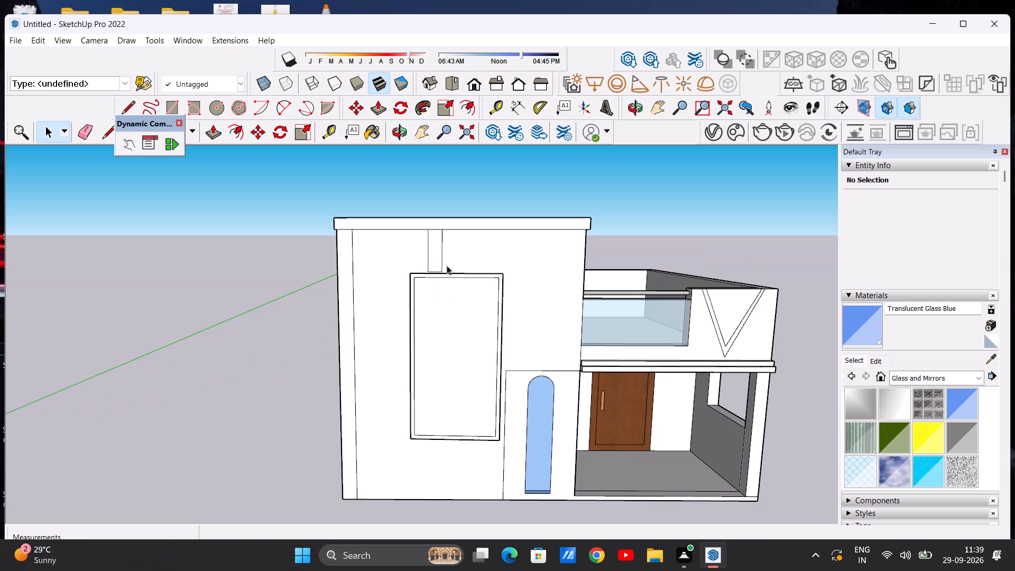
scroll(447, 260, up, 3)
double_click(432, 255)
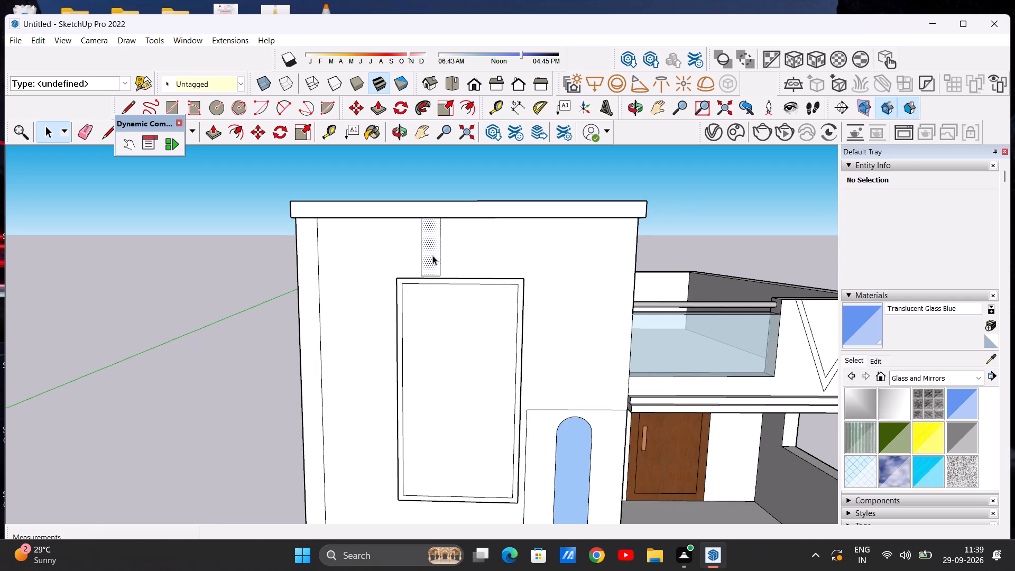
click(257, 131)
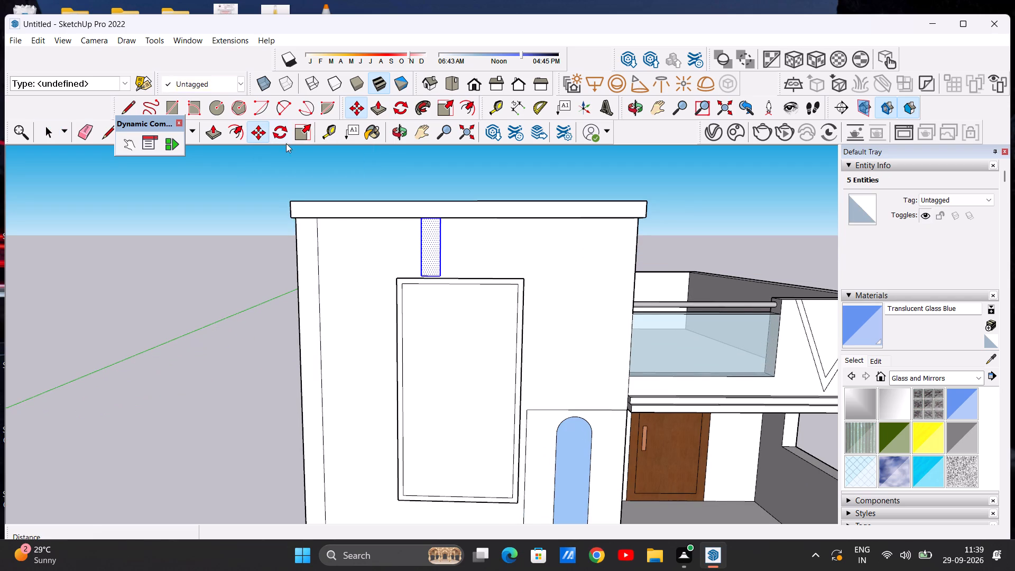
click(438, 223)
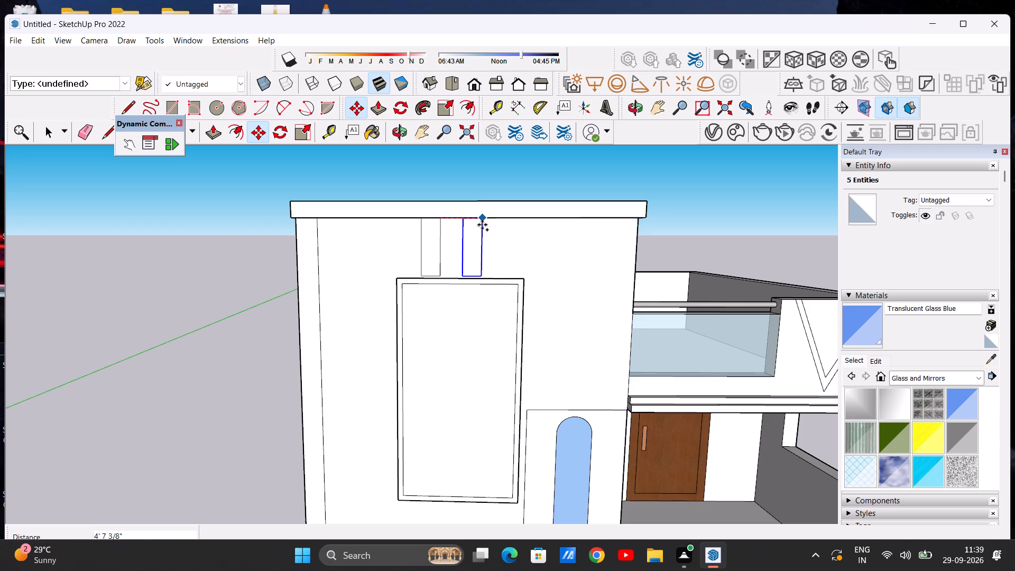
click(482, 224)
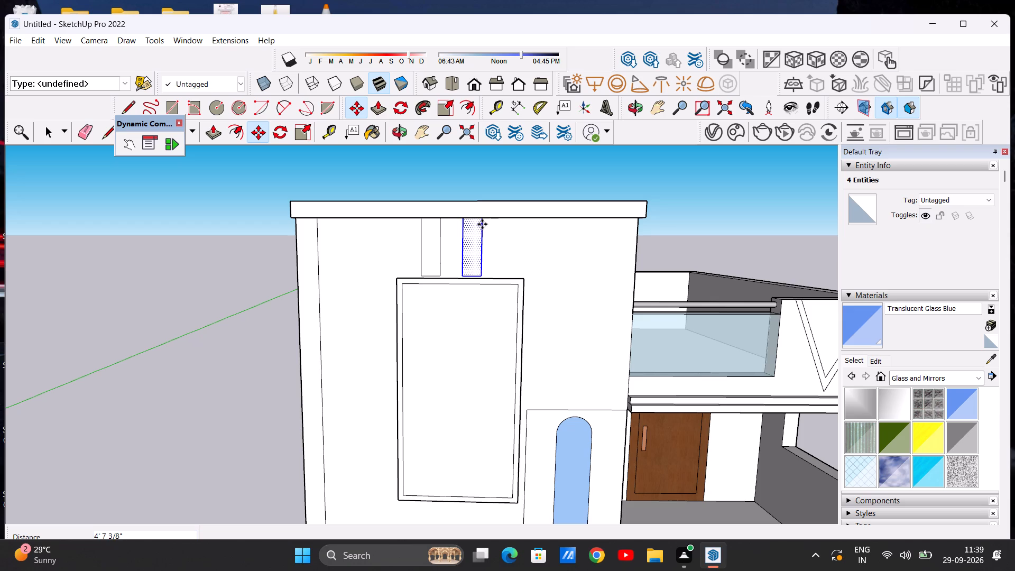
key(space)
scroll(481, 219, up, 7)
scroll(483, 229, down, 6)
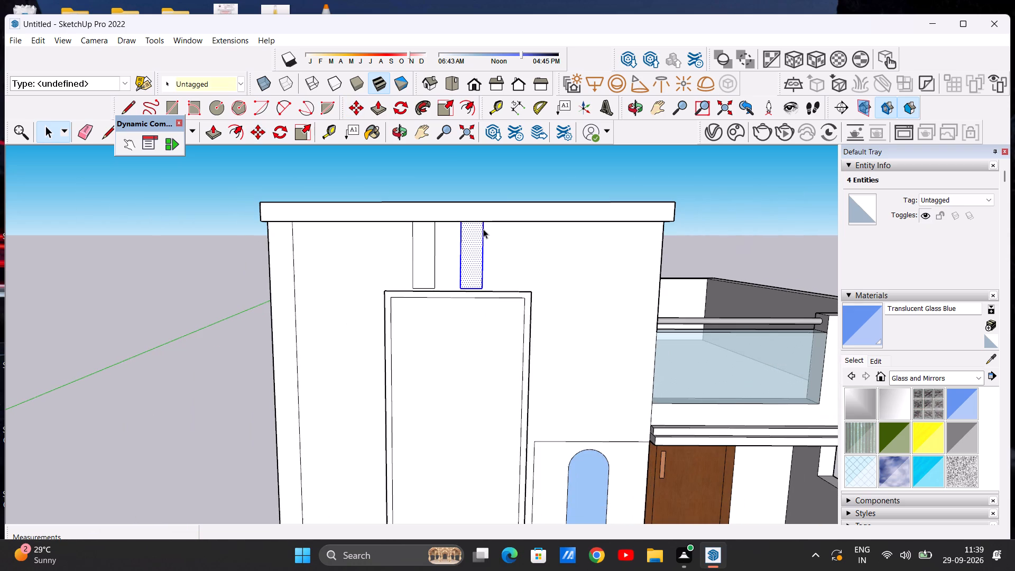
click(503, 177)
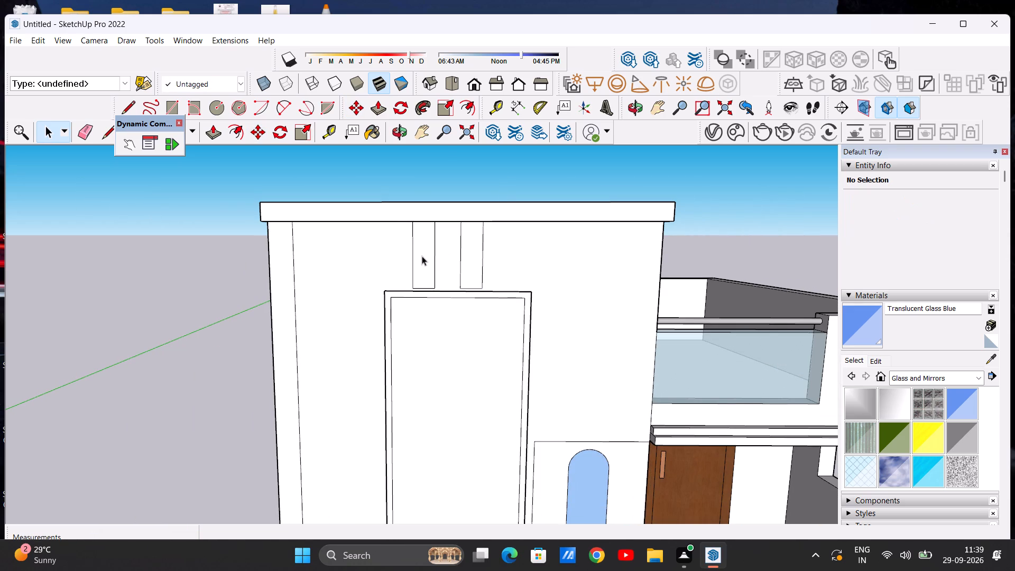
Move the original narrow rectangle above the framed window a short distance sideways towards its copy, narrowing the gap between the two strips.
triple_click(422, 256)
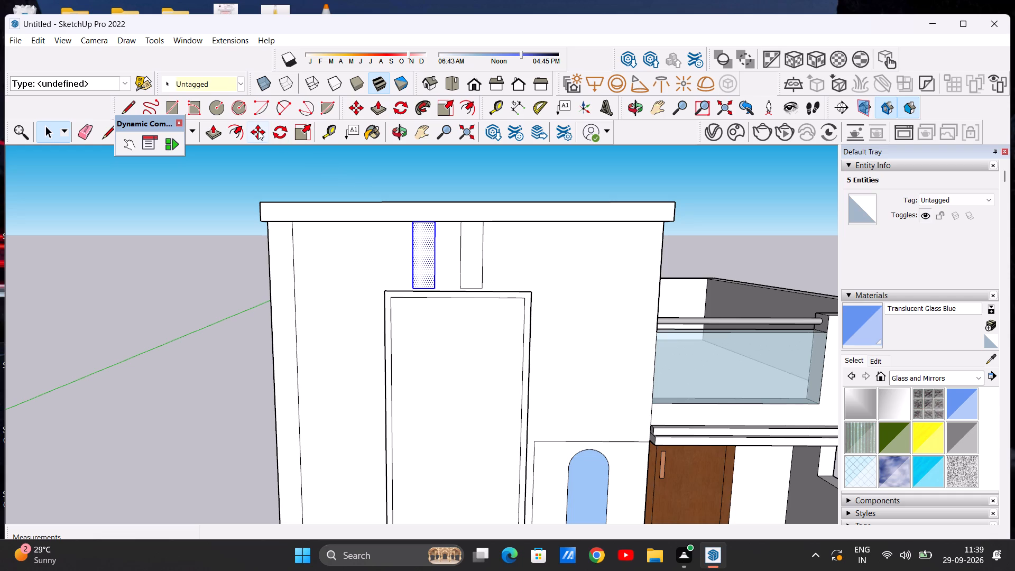
click(258, 131)
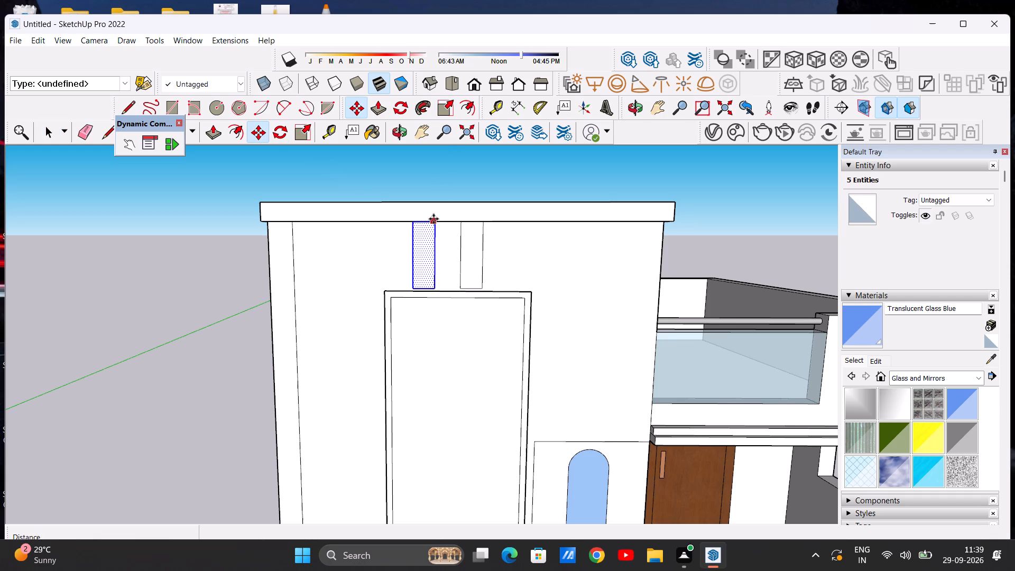
click(436, 287)
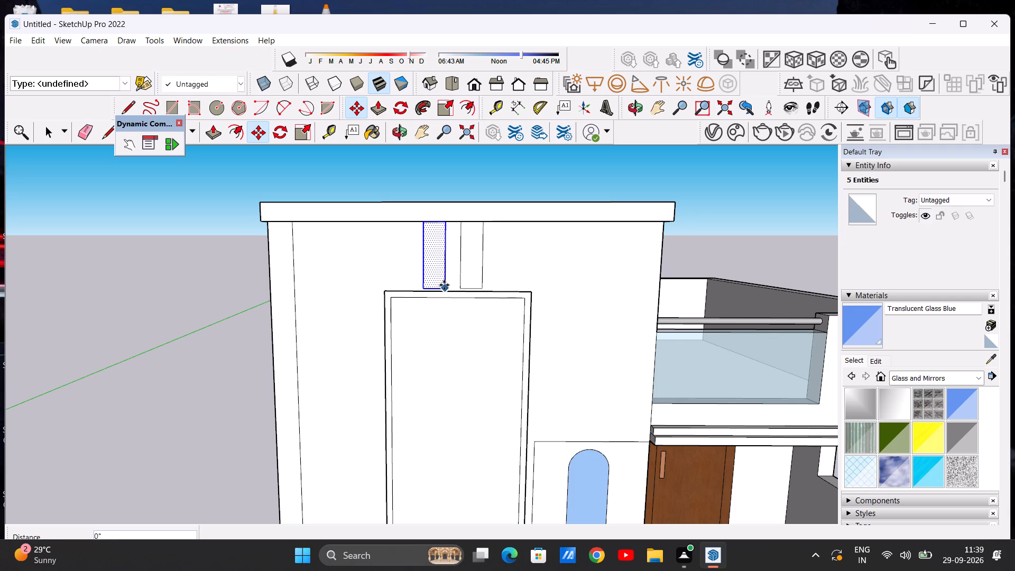
click(444, 285)
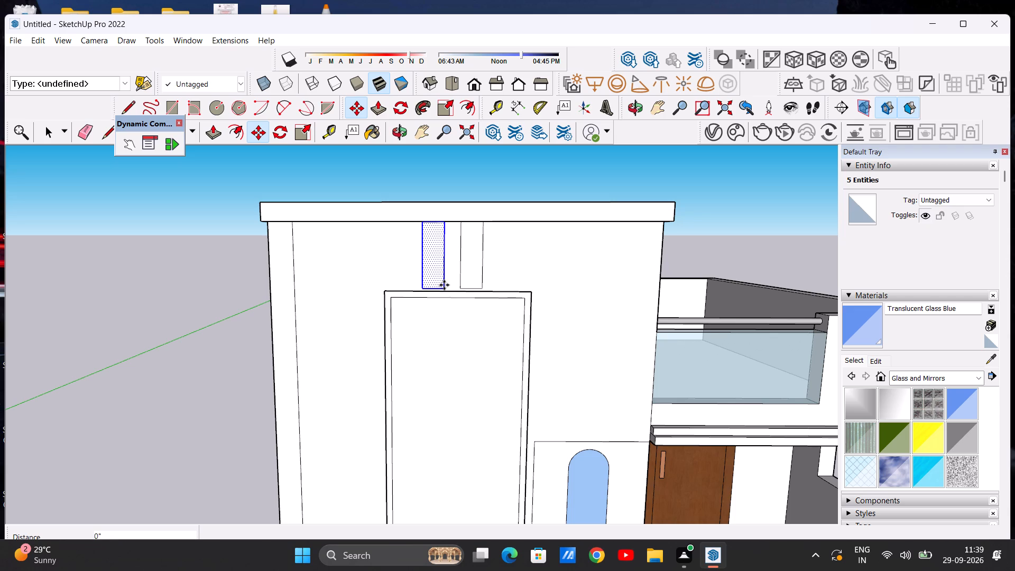
key(space)
click(441, 176)
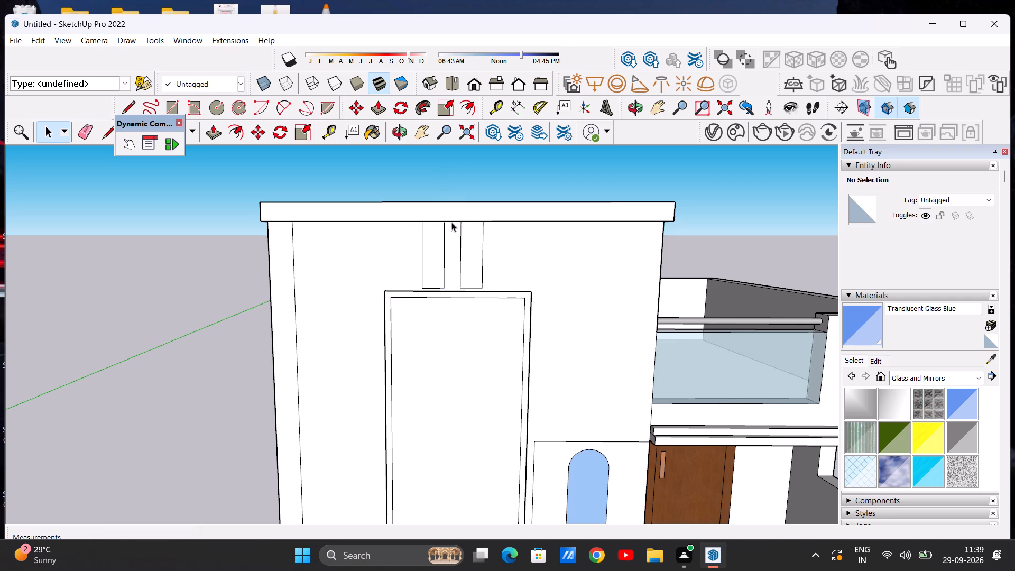
Examine the front elevation and the house's side, checking the paired strips and the framed window from several distances.
scroll(448, 227, down, 10)
scroll(447, 257, up, 7)
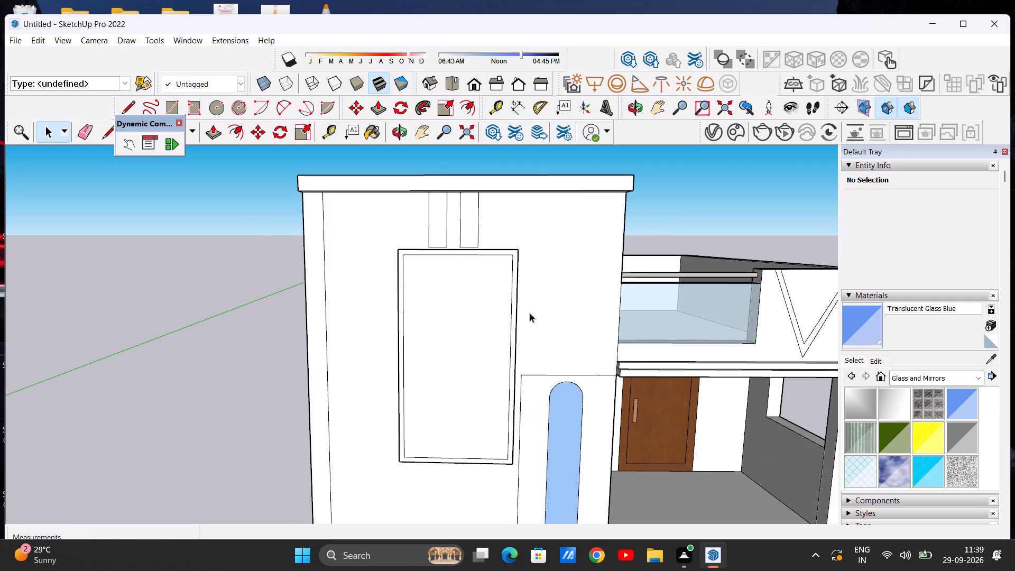
scroll(531, 269, down, 7)
scroll(573, 306, up, 3)
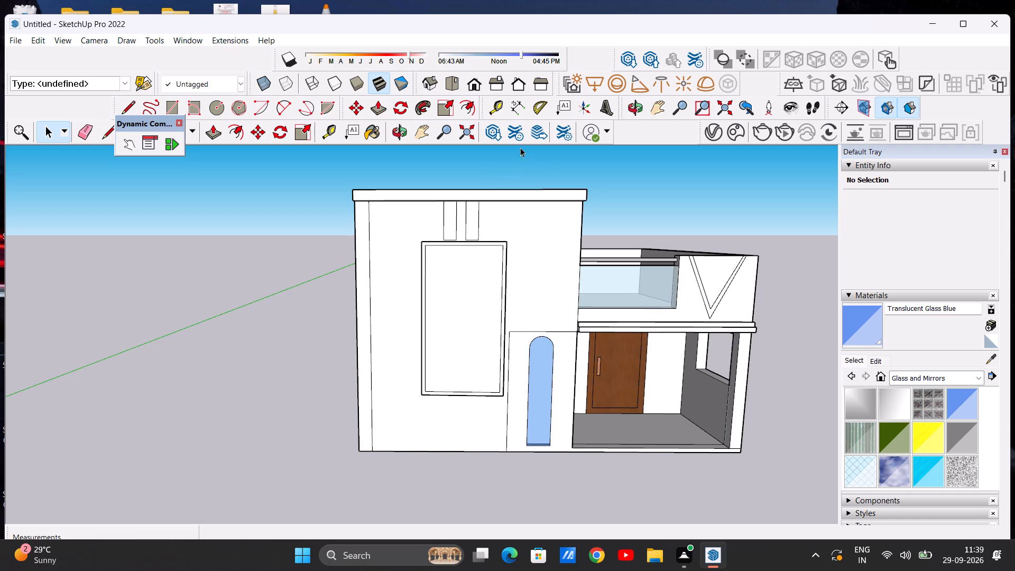
scroll(490, 241, down, 4)
scroll(578, 302, up, 6)
scroll(529, 300, down, 4)
middle_drag(444, 276, 634, 305)
scroll(469, 235, up, 6)
scroll(751, 235, down, 5)
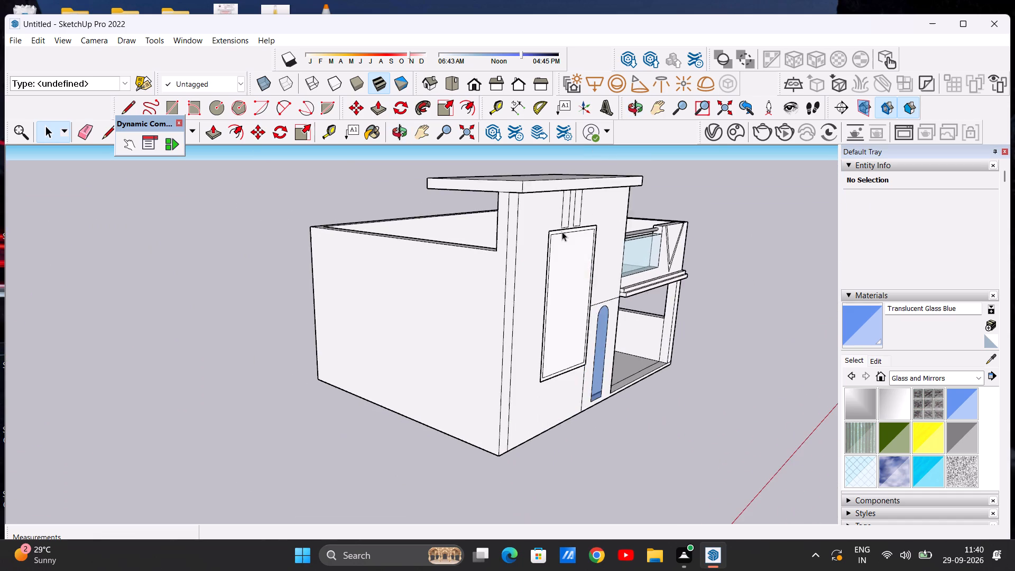
scroll(496, 232, up, 4)
scroll(558, 151, down, 5)
scroll(476, 195, down, 6)
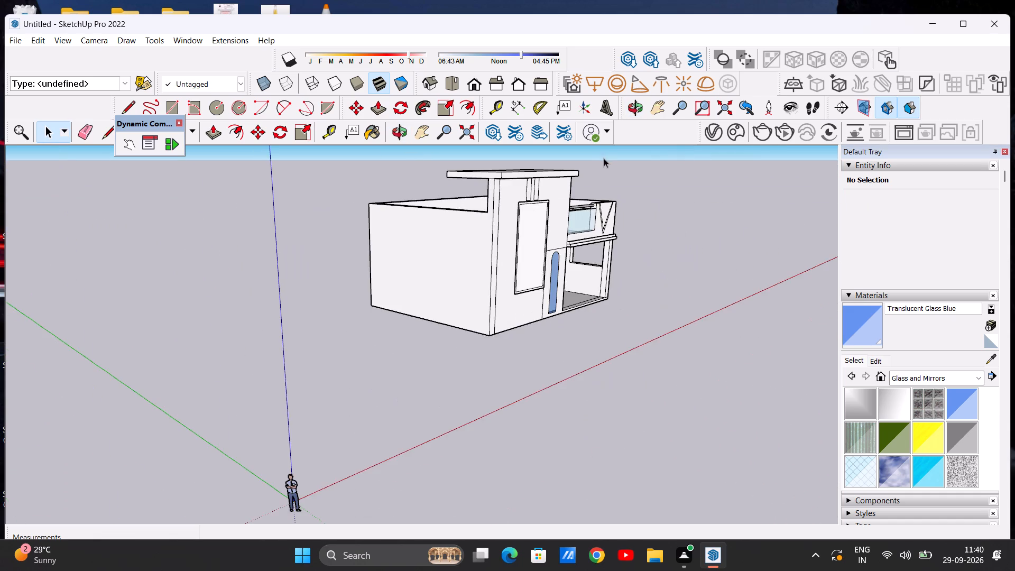
scroll(602, 162, up, 6)
scroll(508, 220, down, 2)
scroll(498, 224, up, 5)
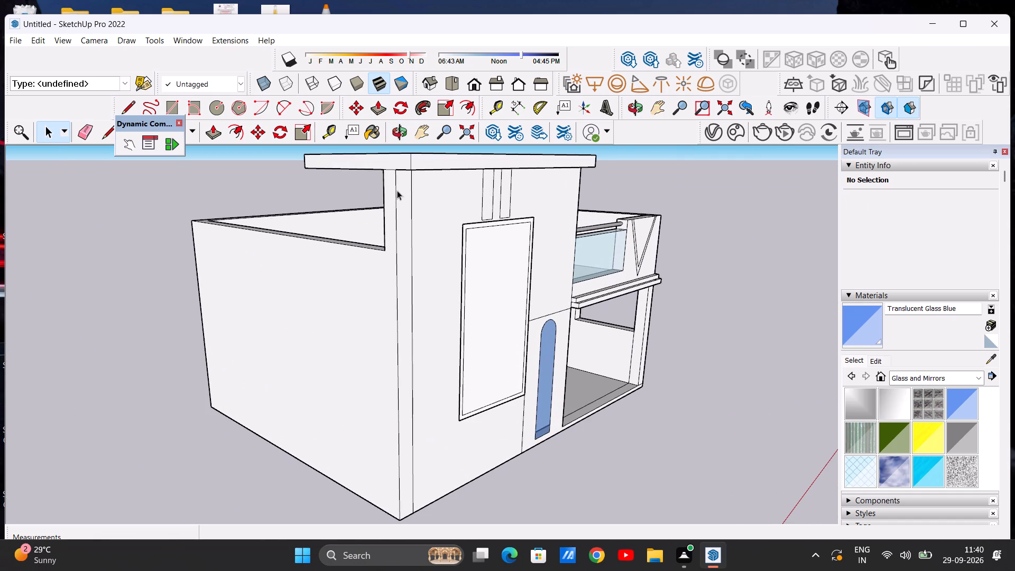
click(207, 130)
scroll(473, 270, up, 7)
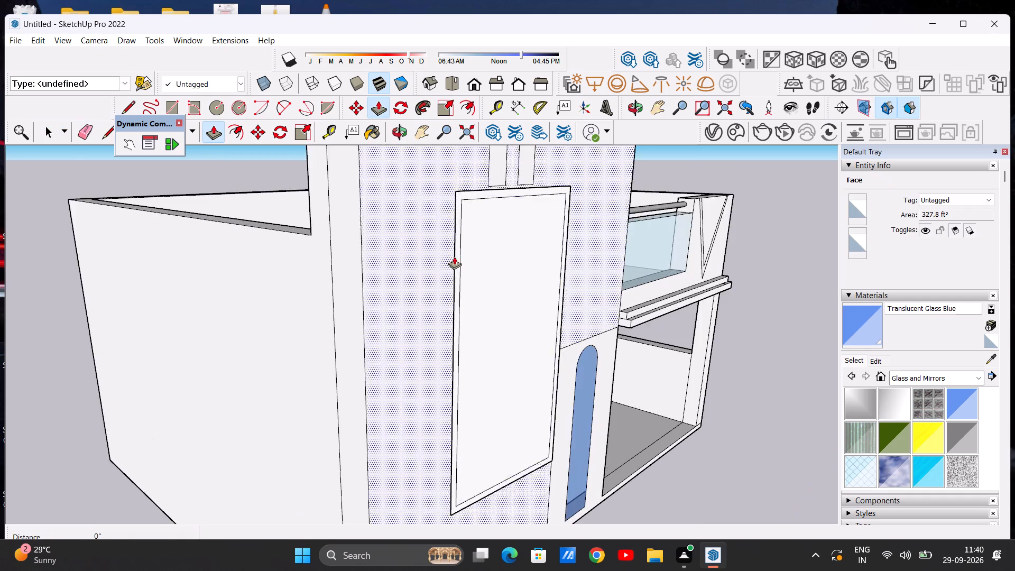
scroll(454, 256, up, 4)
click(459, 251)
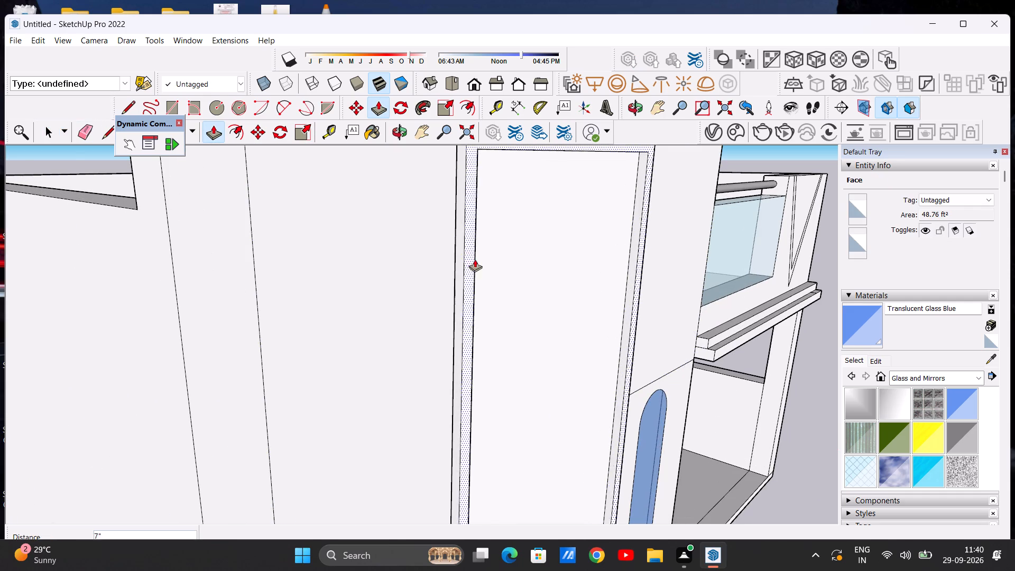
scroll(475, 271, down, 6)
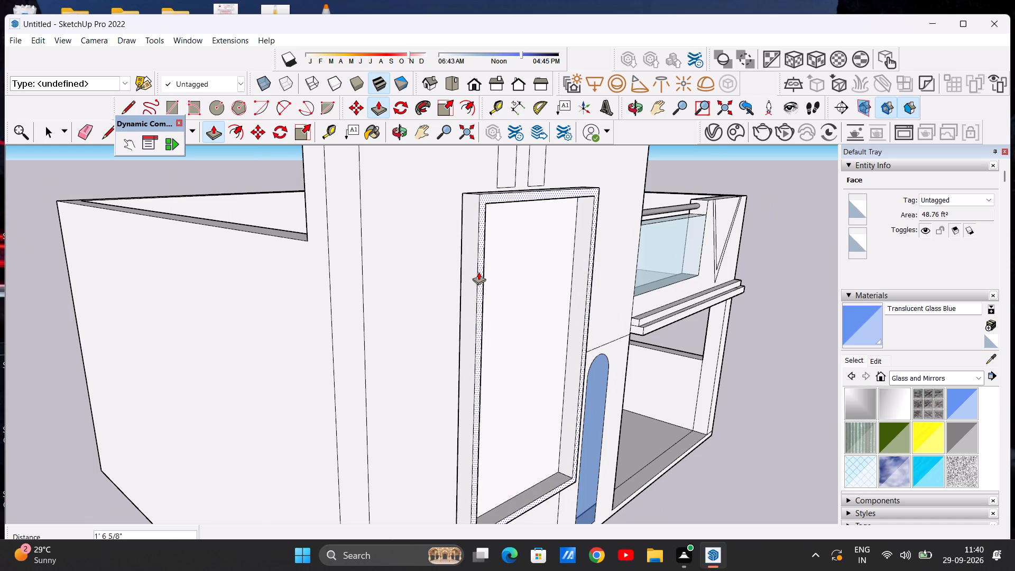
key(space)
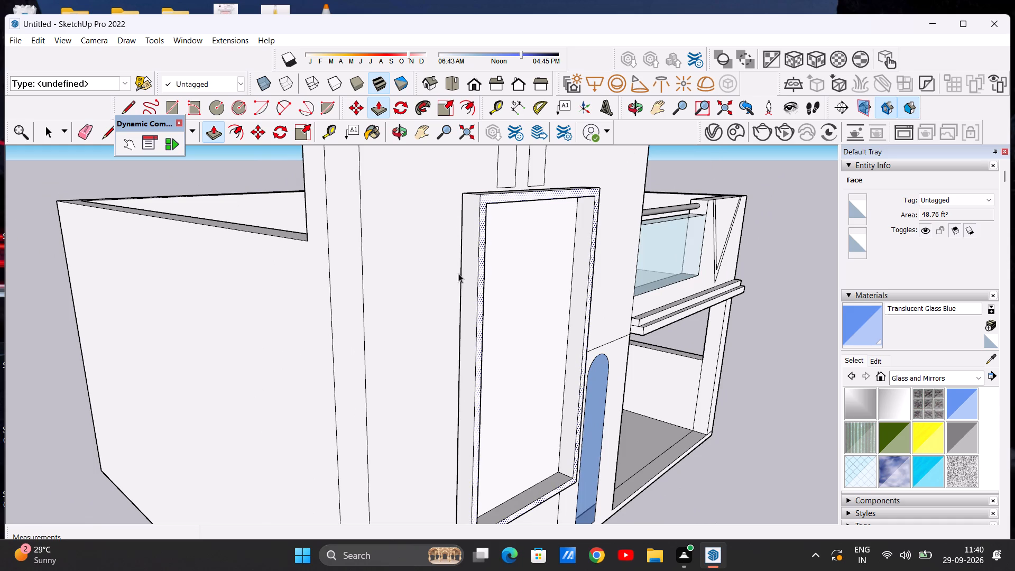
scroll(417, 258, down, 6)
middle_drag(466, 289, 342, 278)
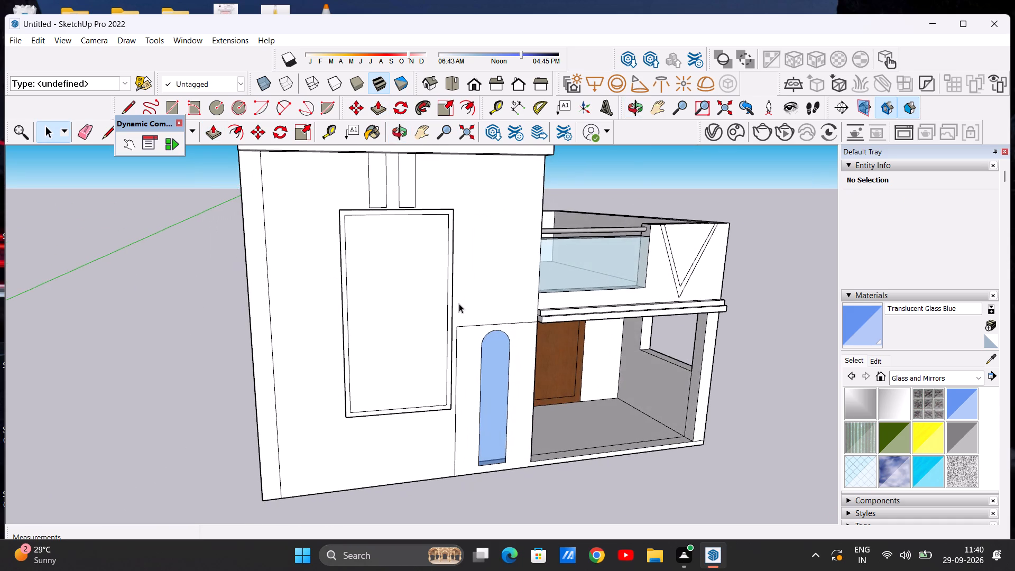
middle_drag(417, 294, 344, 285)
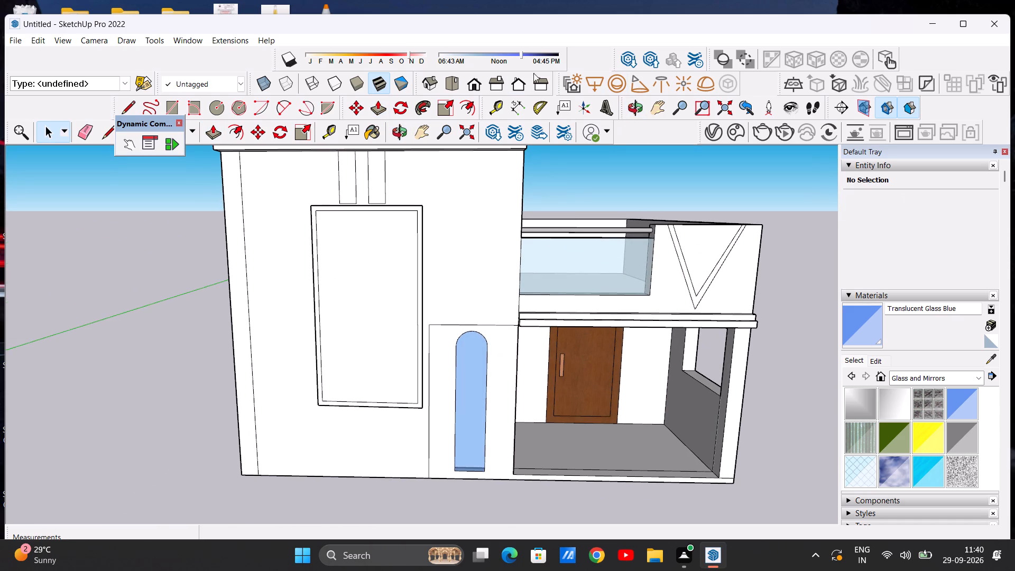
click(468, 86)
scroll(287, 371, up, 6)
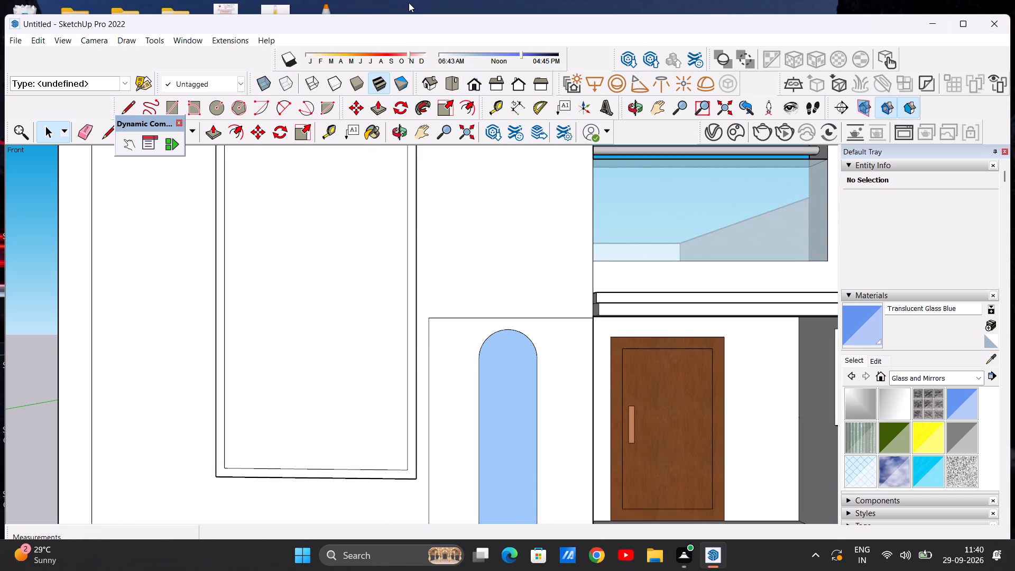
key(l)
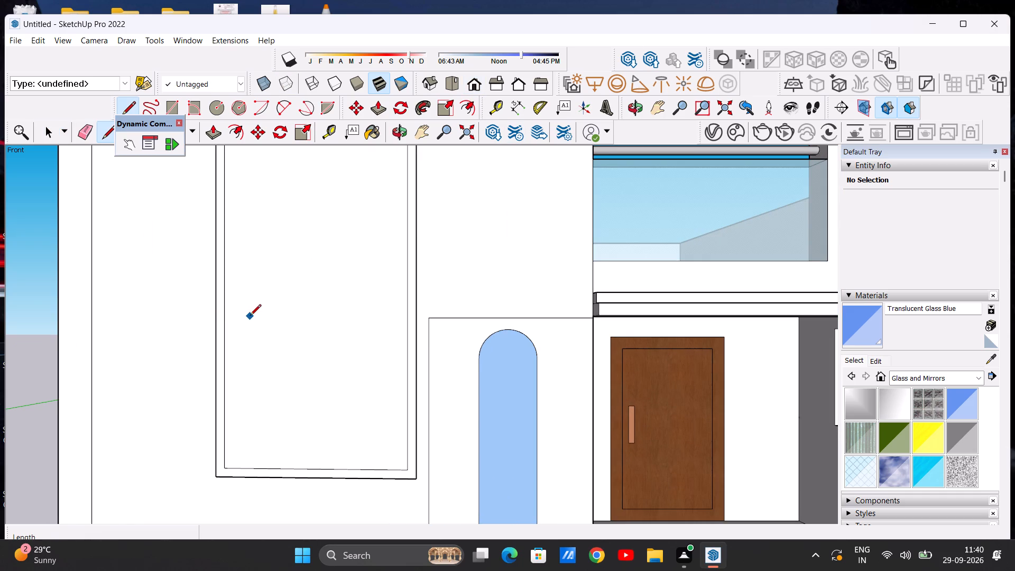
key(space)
Extrude the end face of the porch ledge's upper band about 23' 4 1/8" across the front wall, past the arched window onto the framed window.
click(208, 131)
middle_drag(431, 292, 487, 305)
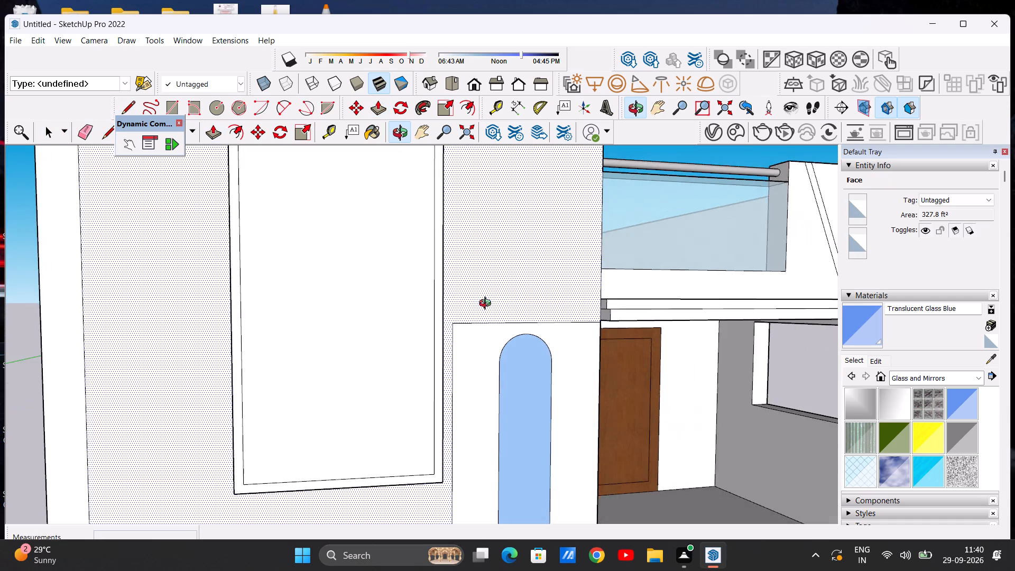
middle_drag(487, 305, 530, 308)
scroll(594, 297, up, 10)
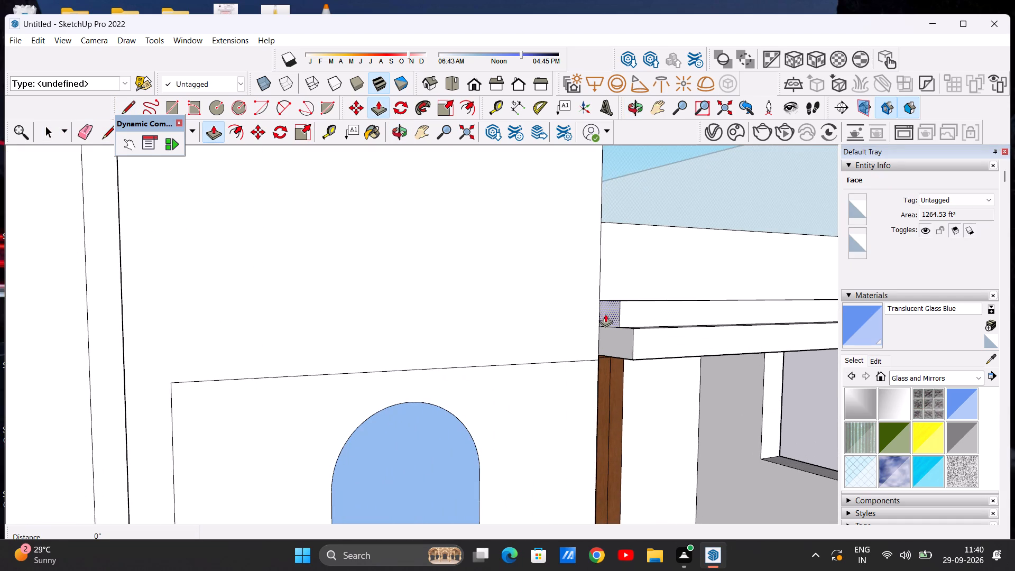
click(610, 309)
scroll(487, 306, down, 13)
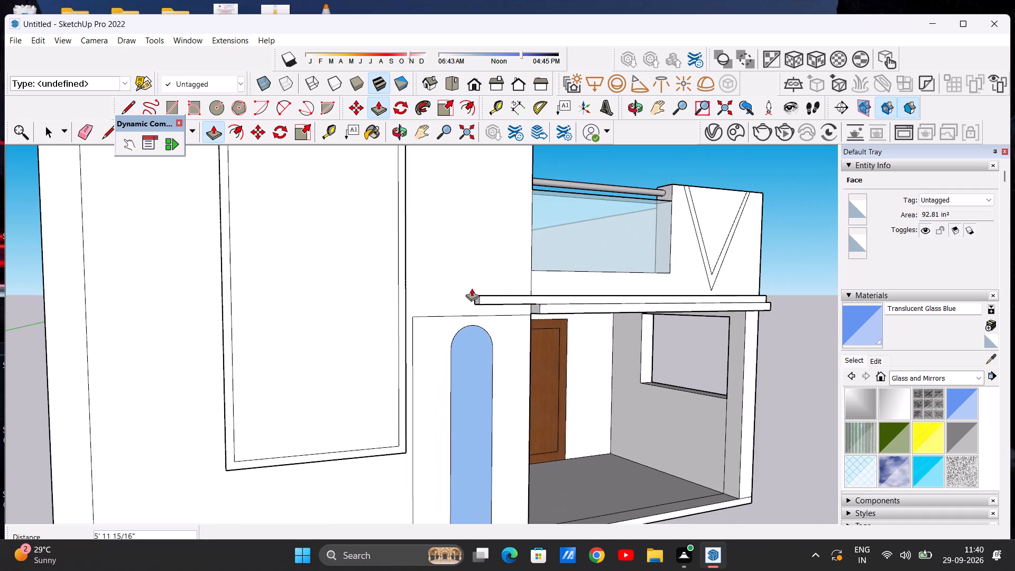
middle_drag(399, 292, 282, 300)
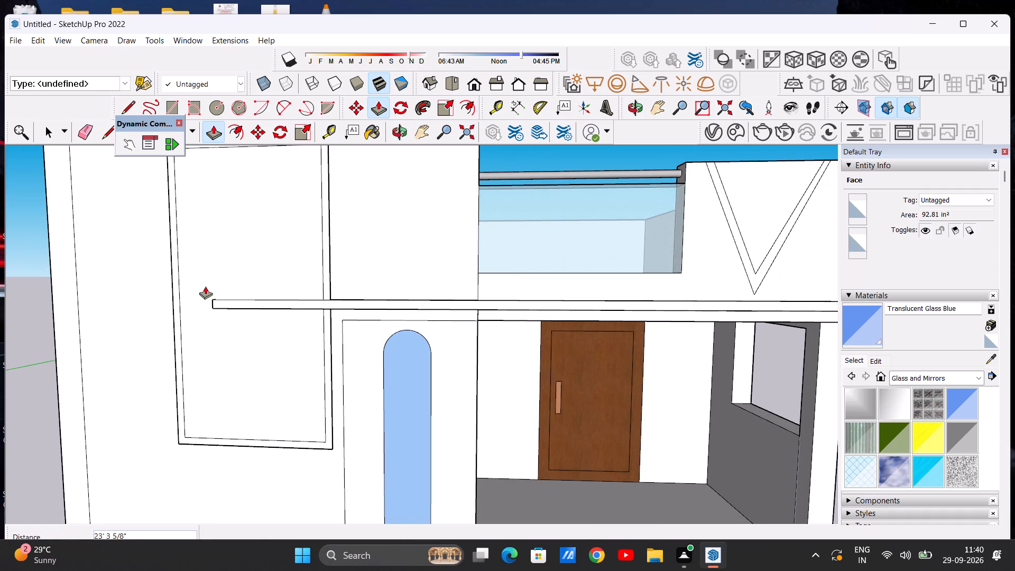
click(207, 286)
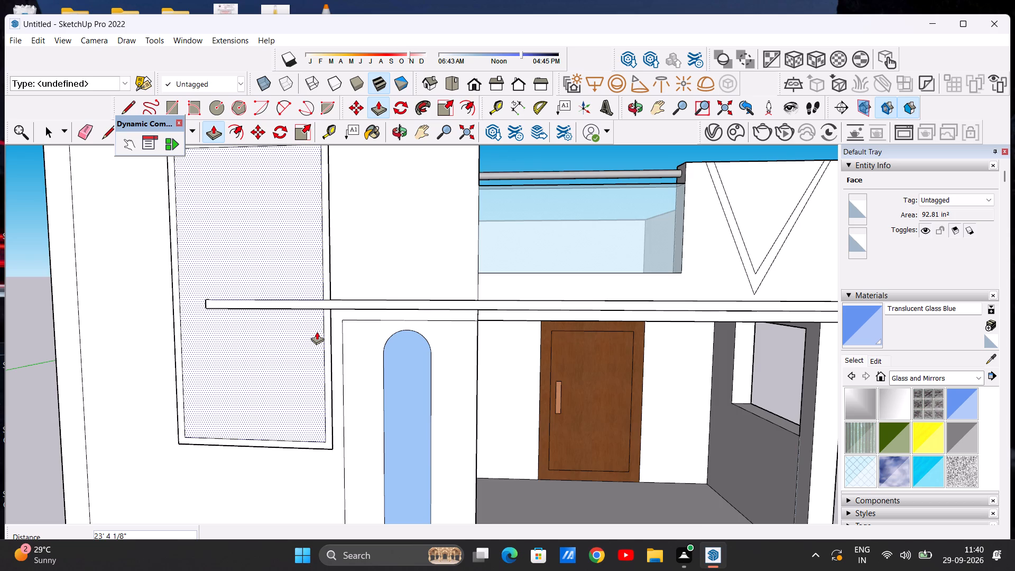
Extrude the end face of the ledge's lower band 23' 4 1/8" so it ends in line with the upper band.
middle_drag(317, 331, 449, 325)
scroll(519, 305, up, 5)
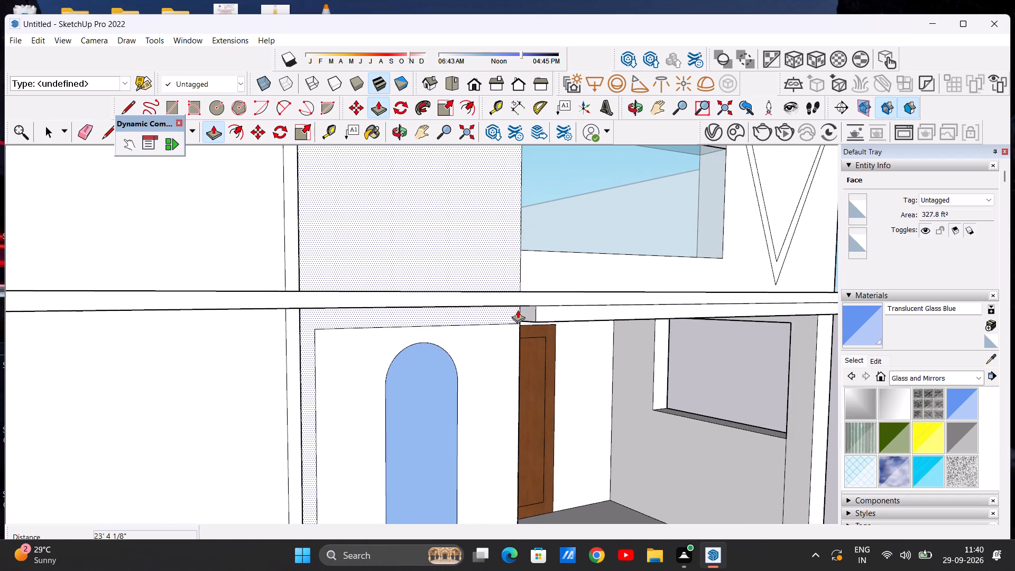
scroll(525, 307, up, 5)
click(533, 311)
scroll(407, 328, down, 7)
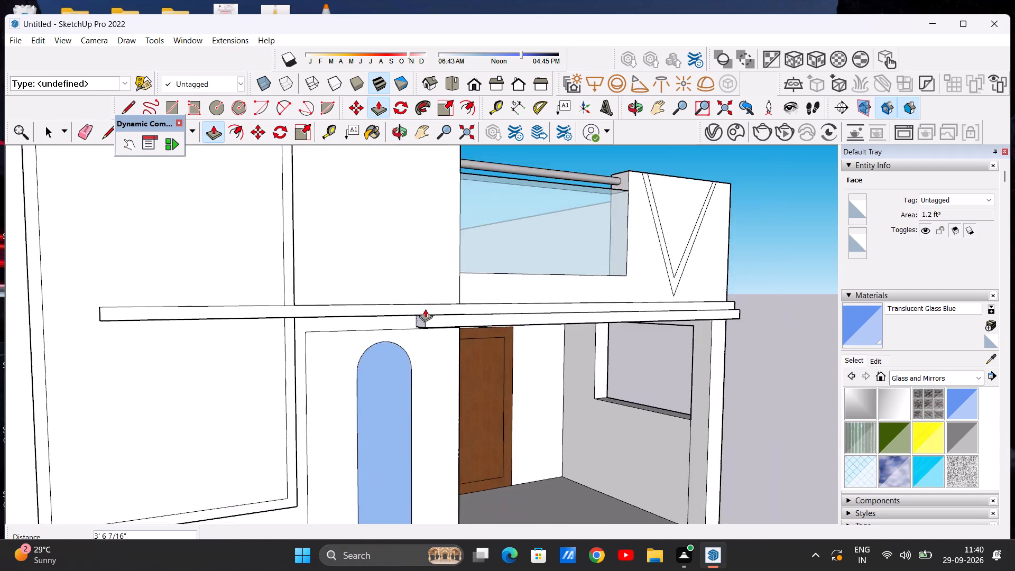
scroll(425, 309, down, 7)
scroll(248, 320, up, 9)
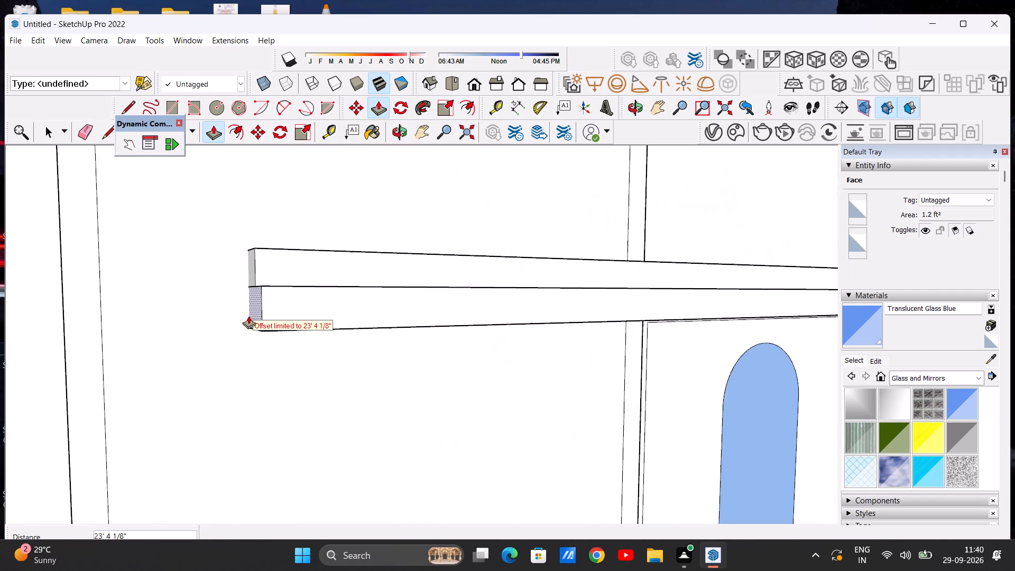
click(253, 284)
key(space)
Examine the extended two-band ledge close up from its end and within the whole front elevation.
middle_drag(265, 313, 353, 331)
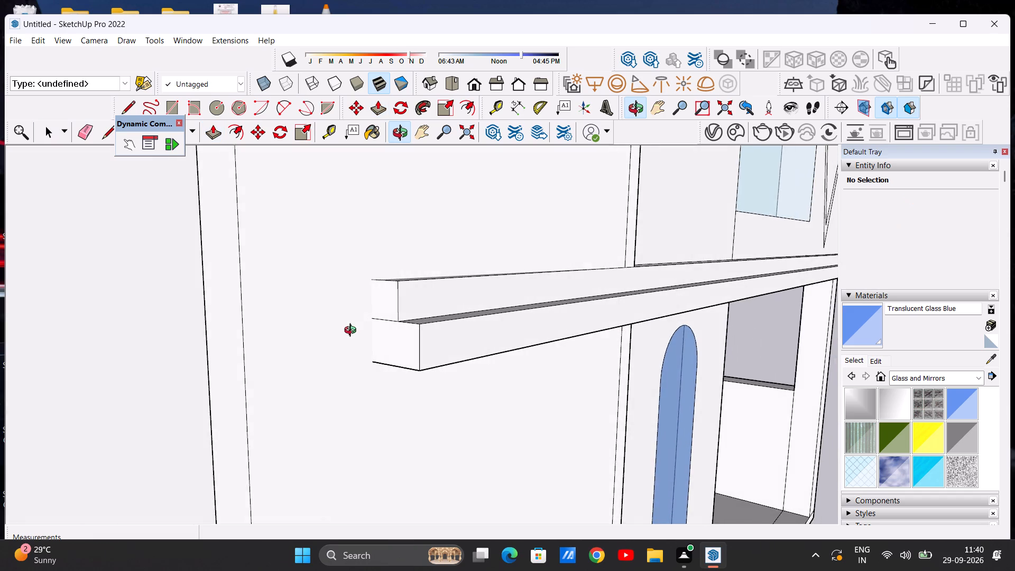
middle_drag(353, 331, 245, 347)
scroll(276, 329, down, 2)
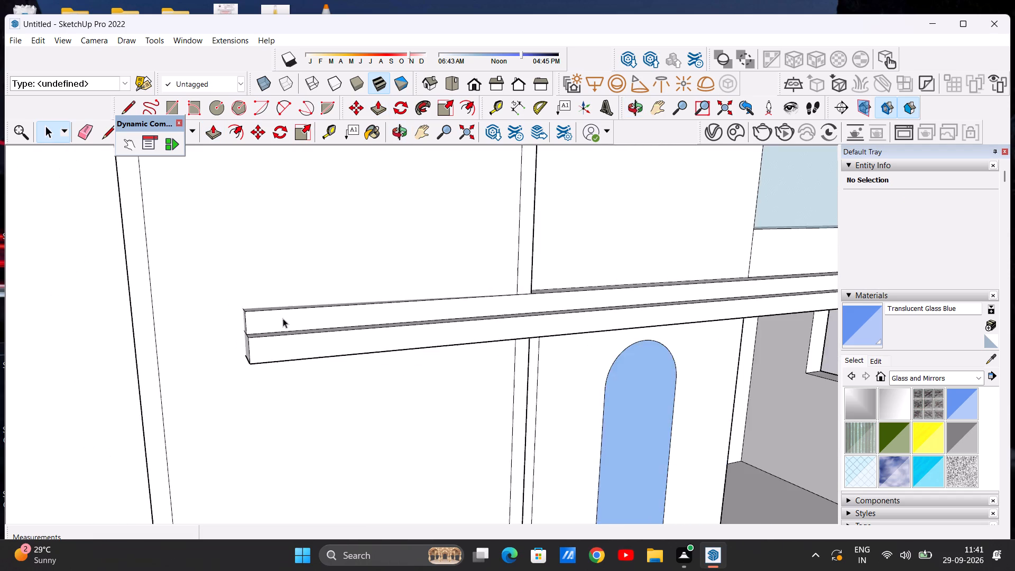
scroll(283, 318, down, 9)
middle_drag(363, 365, 310, 343)
scroll(328, 343, down, 9)
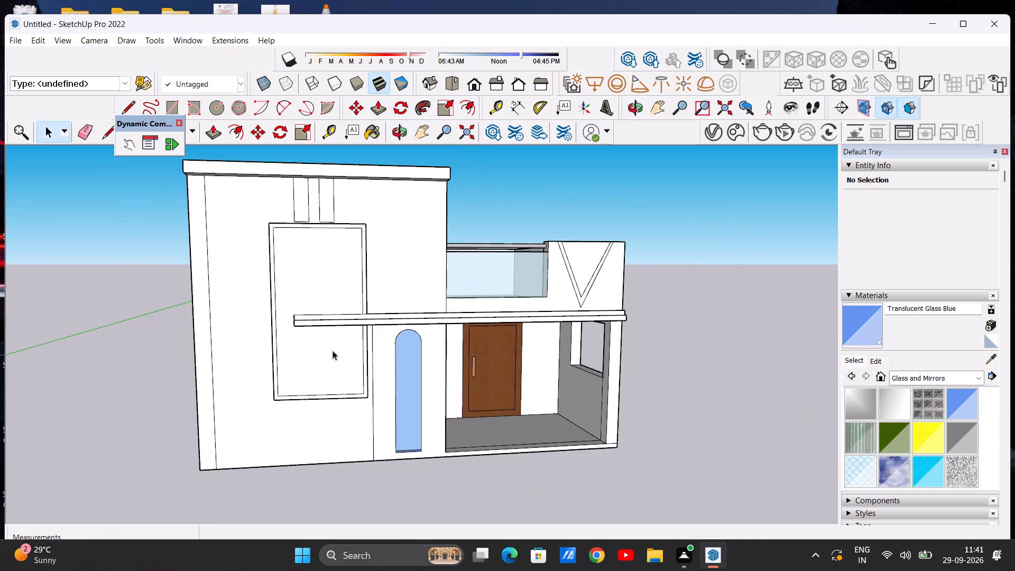
scroll(317, 366, up, 4)
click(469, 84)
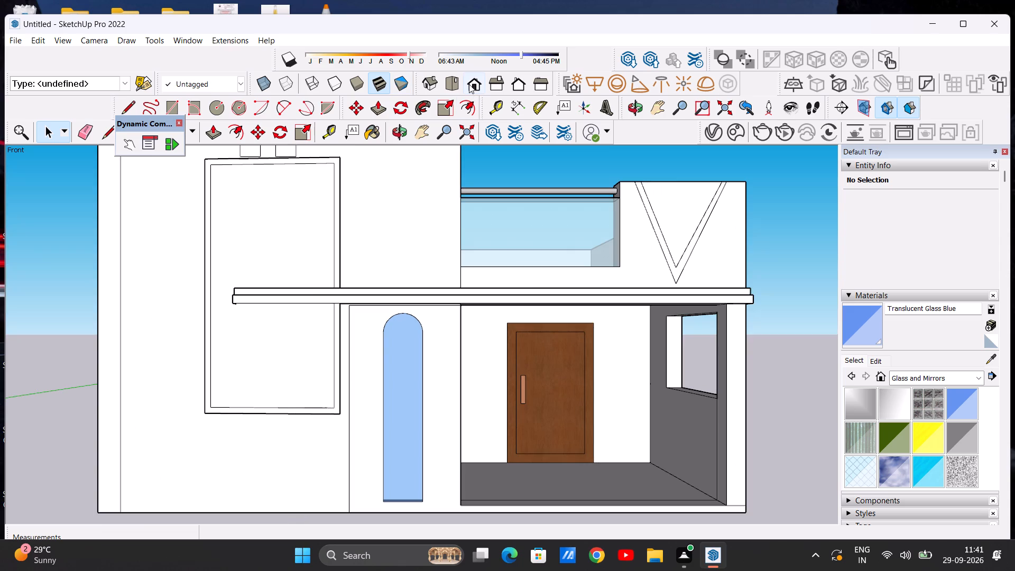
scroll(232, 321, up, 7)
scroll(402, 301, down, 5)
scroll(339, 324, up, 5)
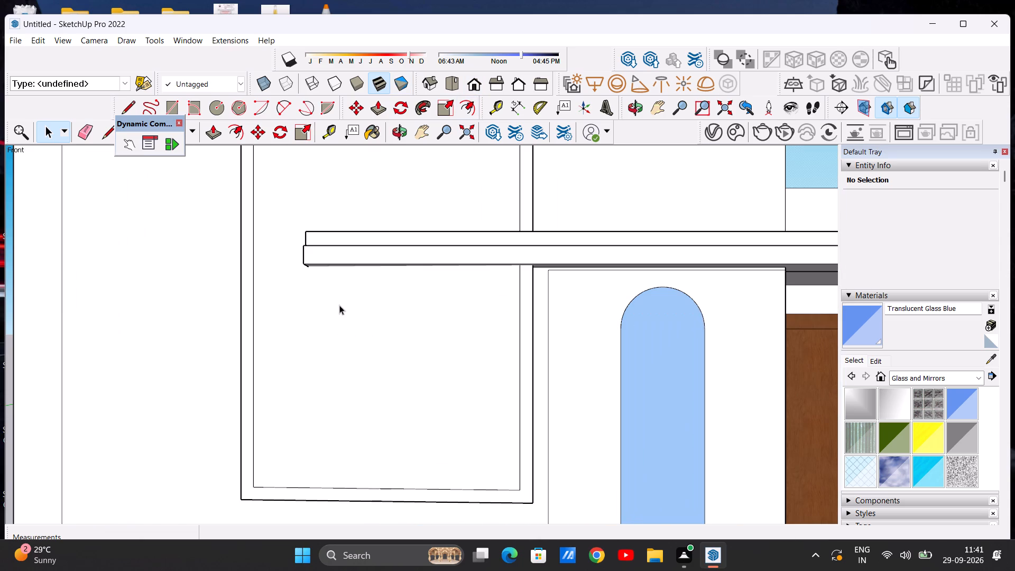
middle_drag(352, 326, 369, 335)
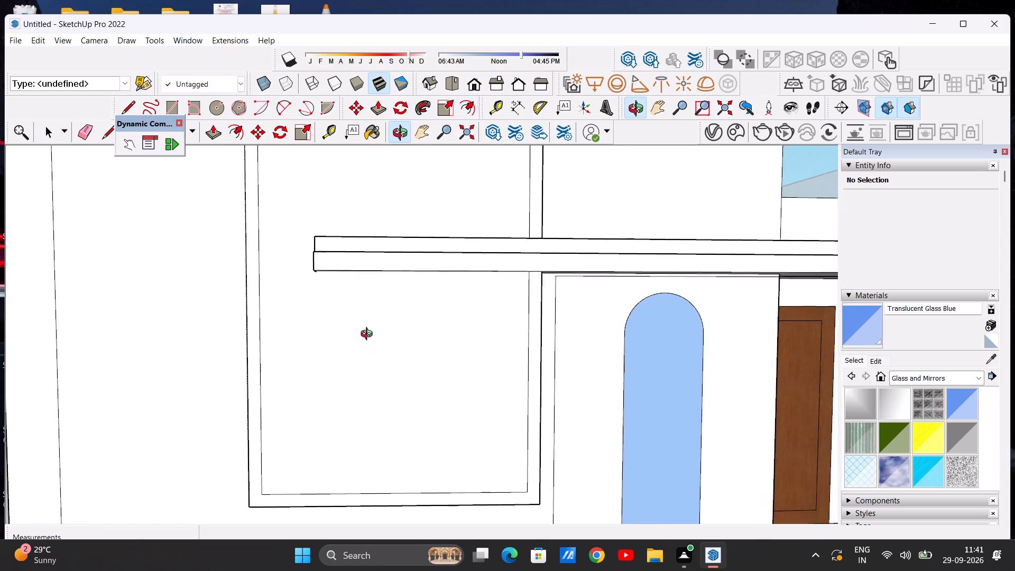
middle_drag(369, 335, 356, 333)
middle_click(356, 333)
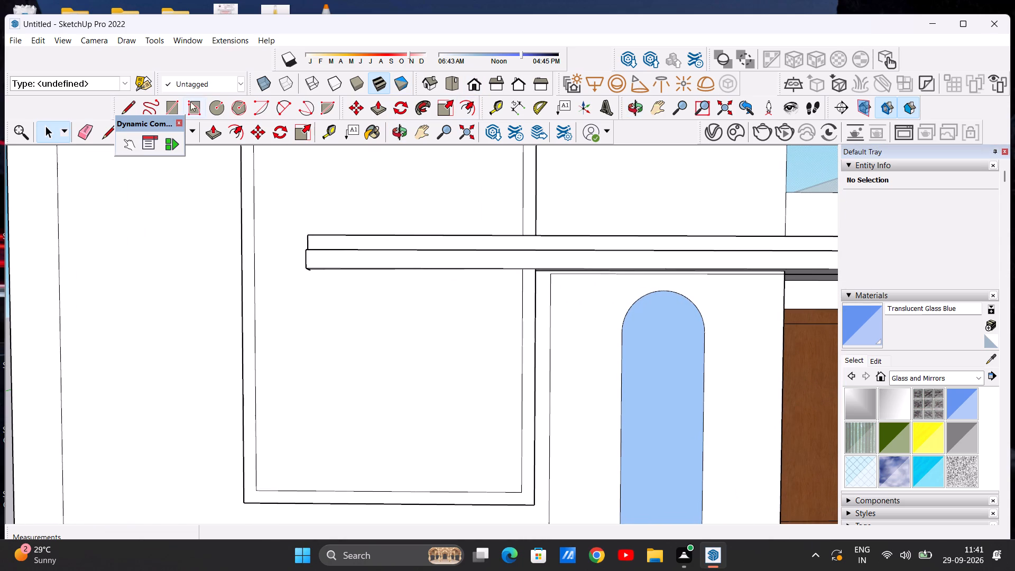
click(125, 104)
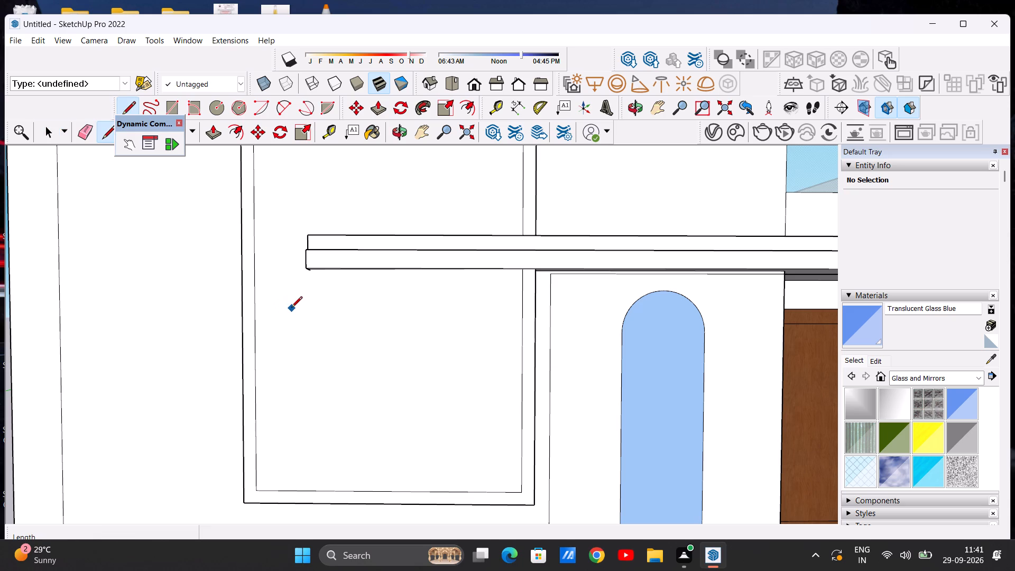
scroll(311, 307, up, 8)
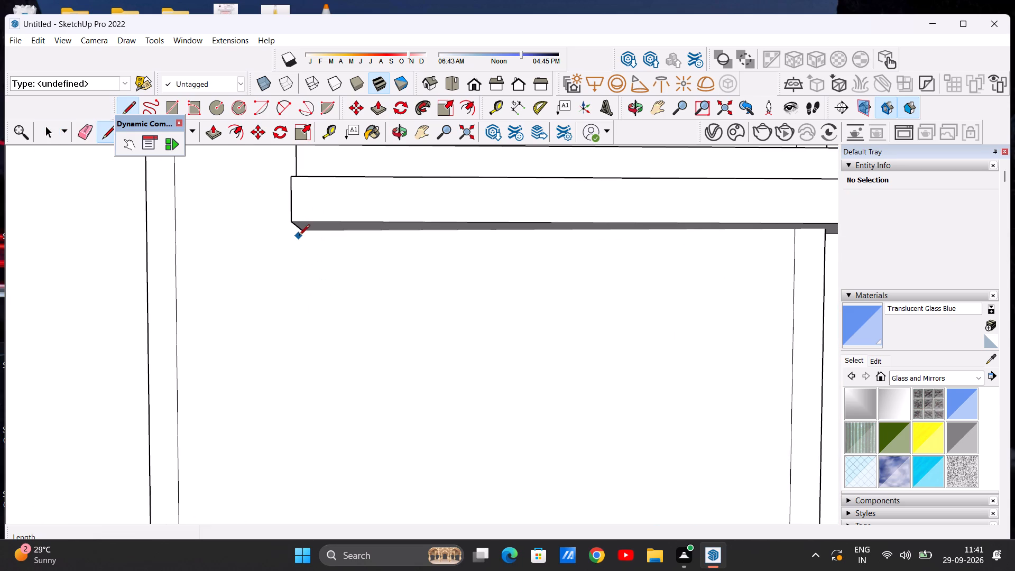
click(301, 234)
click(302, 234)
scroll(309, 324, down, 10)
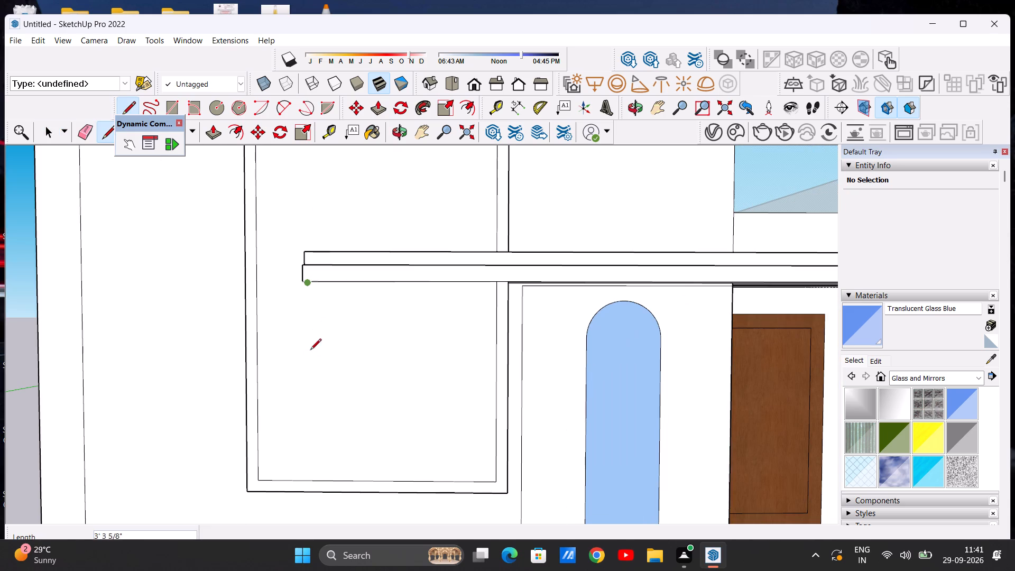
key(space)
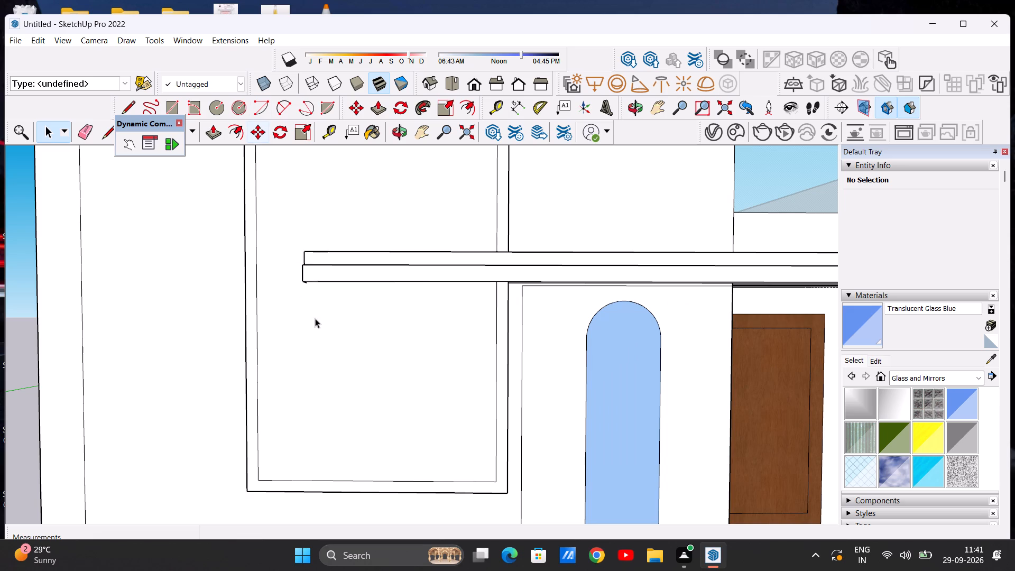
Examine the extended ledge's free end and underside where it crosses the framed window, from below, above and the front.
scroll(307, 262, up, 12)
middle_drag(392, 258, 431, 164)
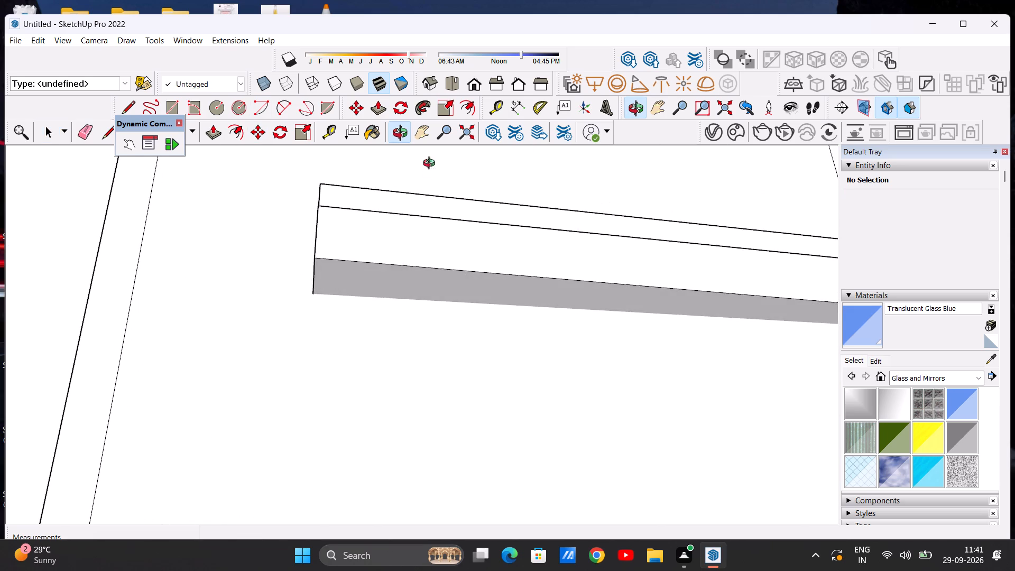
middle_drag(431, 164, 406, 142)
scroll(353, 309, down, 15)
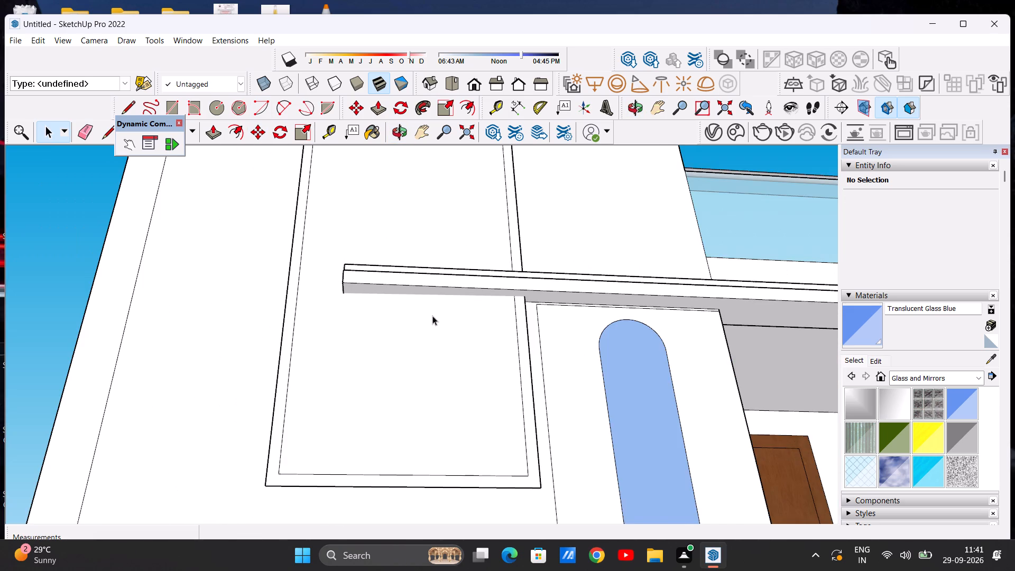
scroll(434, 318, up, 7)
scroll(407, 299, down, 5)
middle_drag(467, 290, 402, 309)
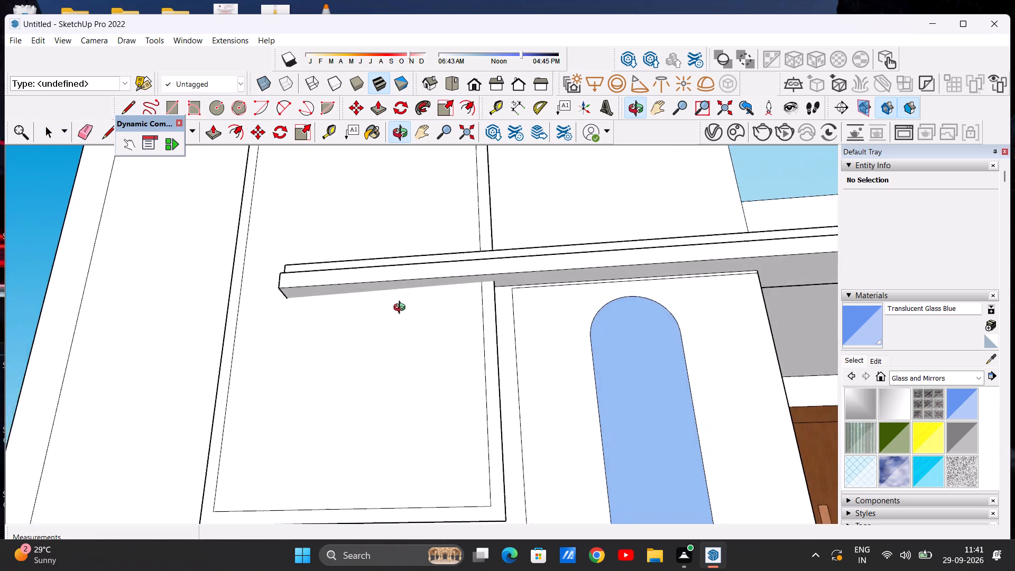
middle_drag(402, 309, 251, 447)
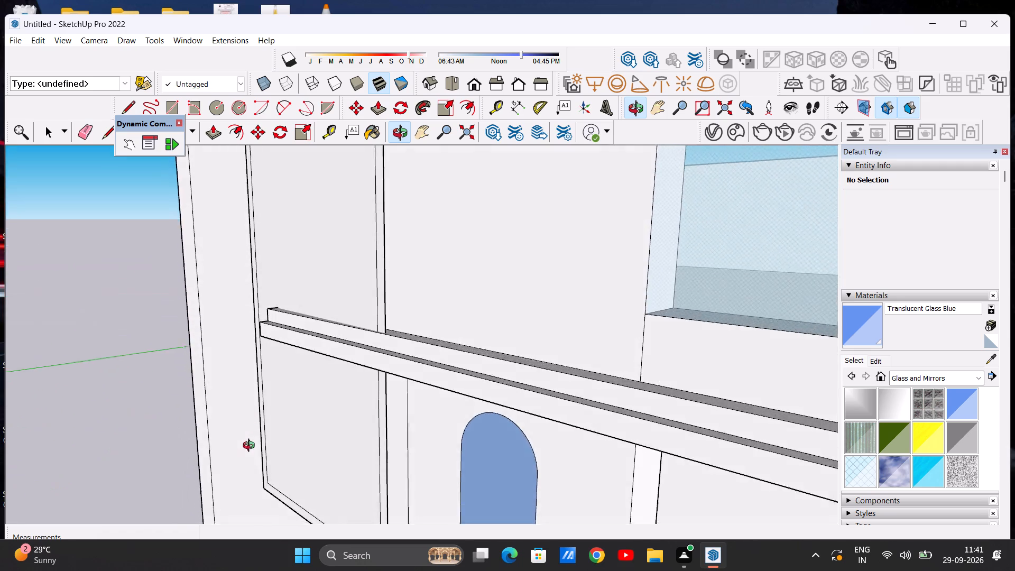
middle_drag(251, 447, 366, 472)
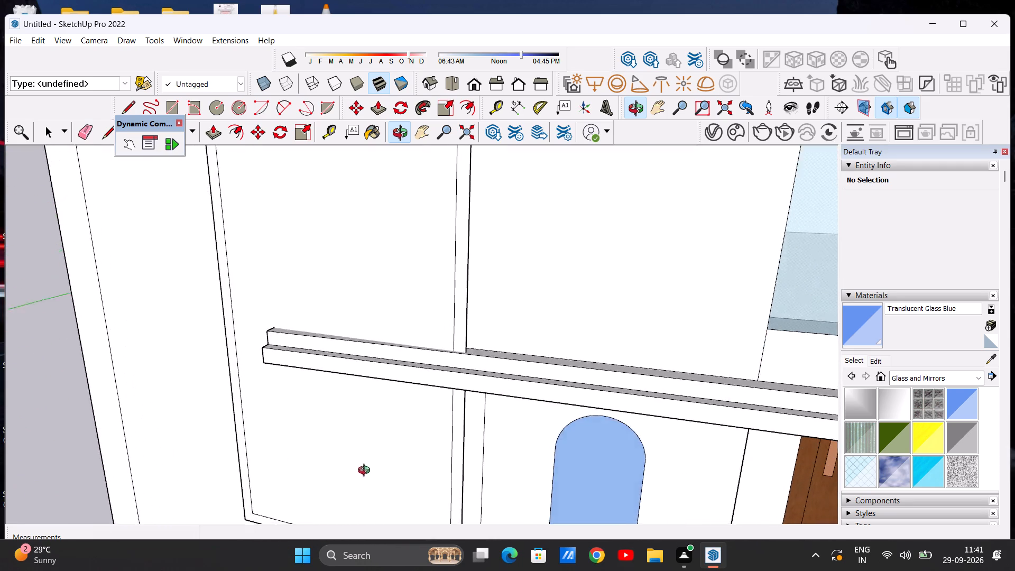
middle_drag(366, 472, 475, 247)
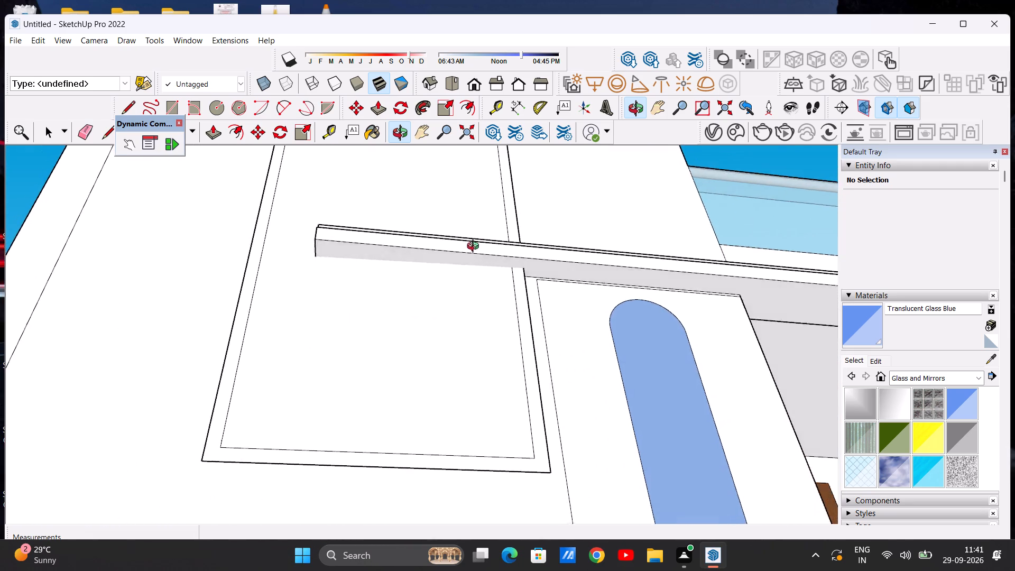
middle_drag(475, 247, 456, 241)
scroll(455, 239, up, 9)
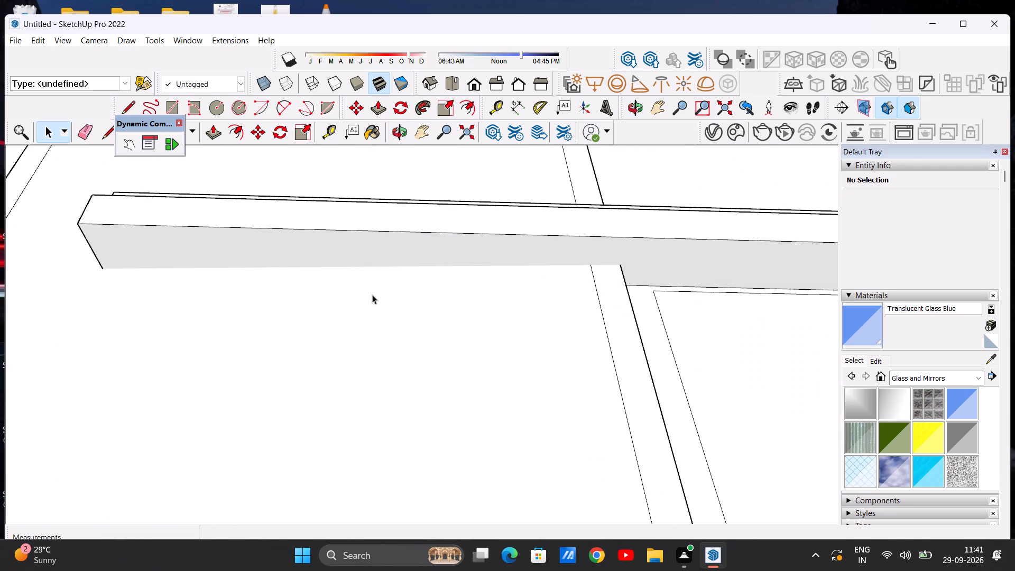
scroll(466, 272, down, 14)
middle_drag(516, 278, 404, 281)
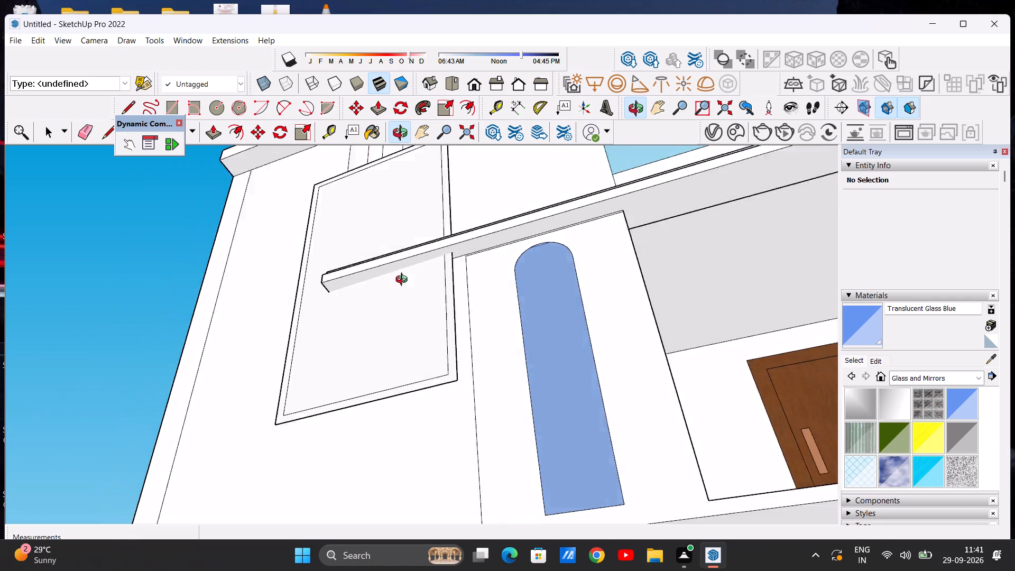
middle_drag(404, 281, 290, 307)
scroll(388, 274, up, 16)
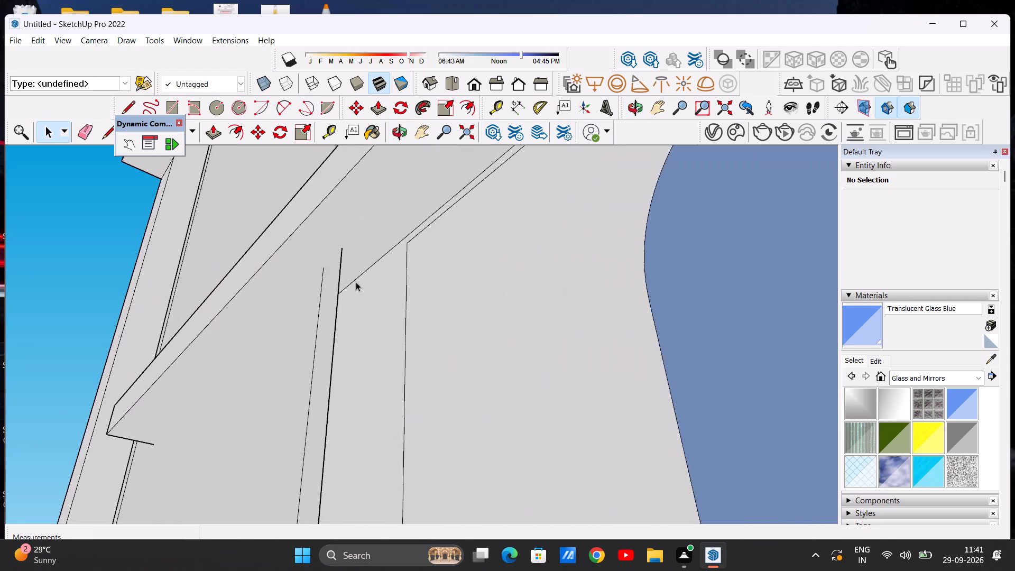
scroll(356, 282, up, 11)
scroll(334, 305, down, 20)
scroll(334, 305, down, 10)
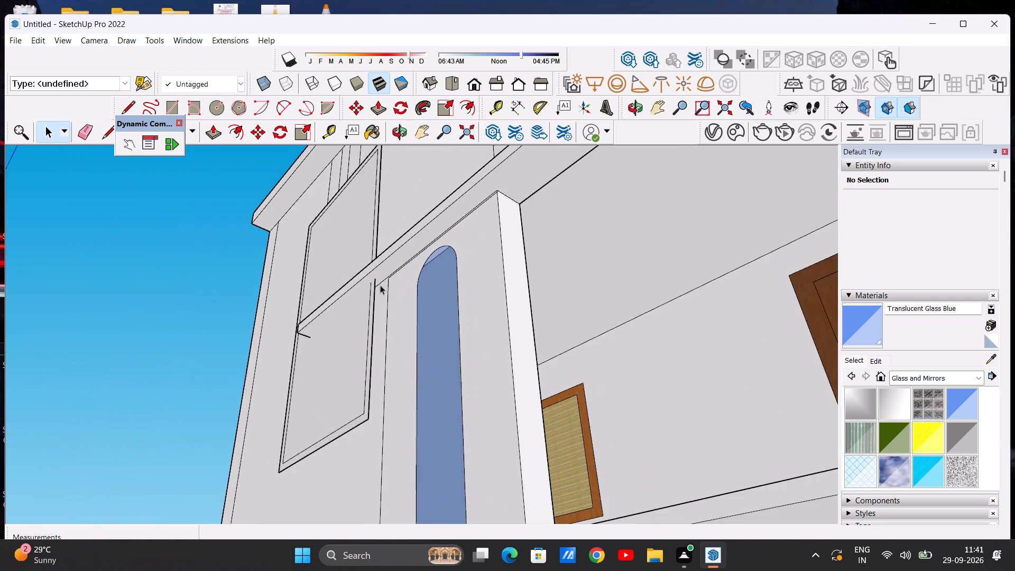
scroll(337, 292, up, 1)
middle_drag(337, 292, 547, 248)
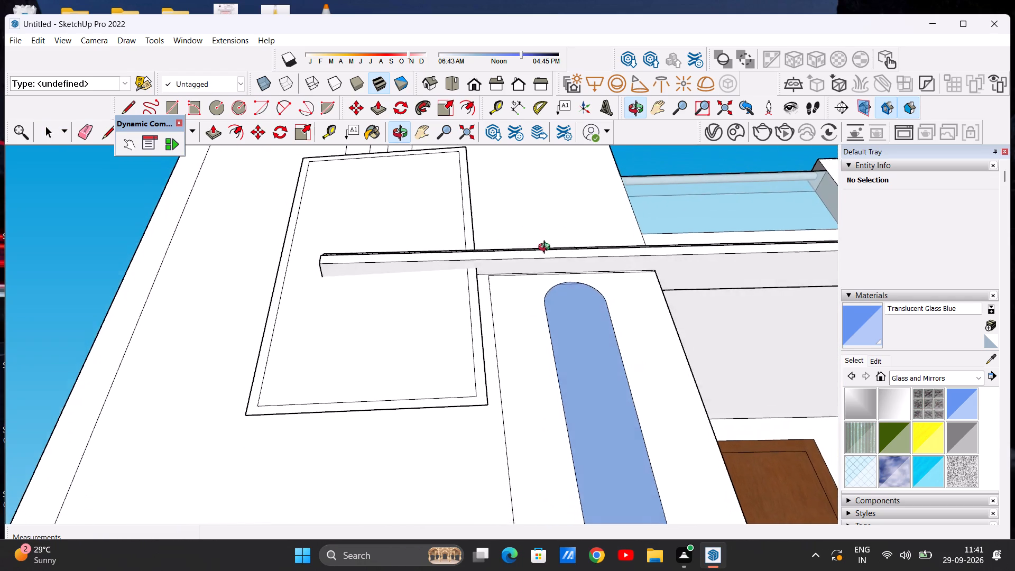
middle_drag(547, 248, 550, 238)
middle_drag(385, 335, 386, 402)
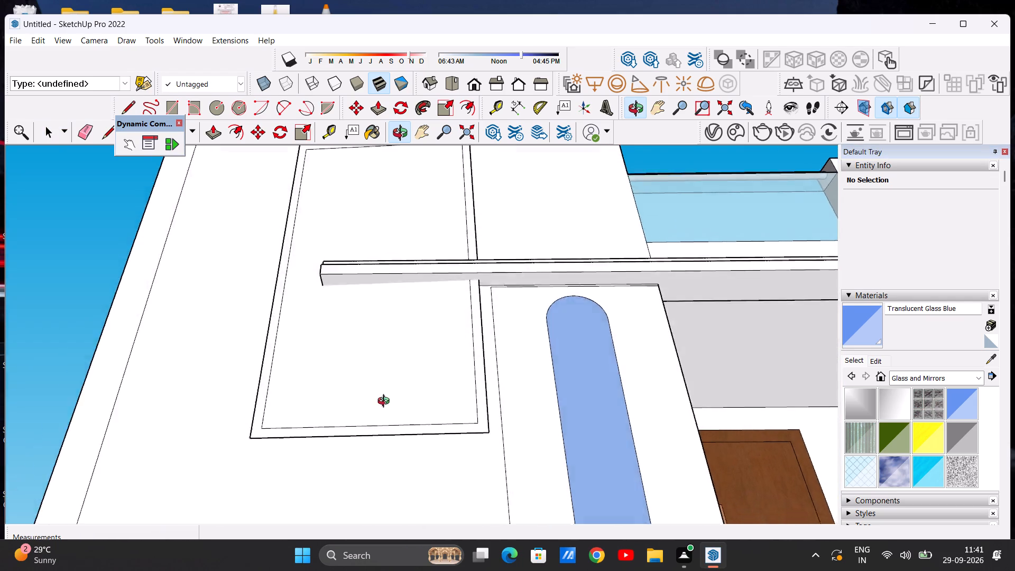
middle_drag(386, 402, 391, 524)
scroll(416, 327, down, 5)
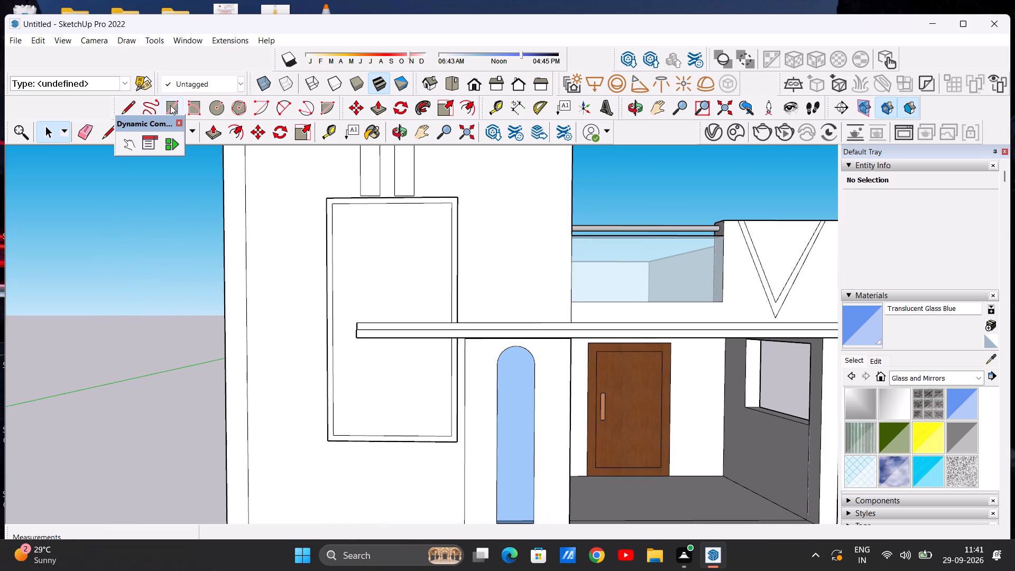
Draw a rectangle about 7' 3 3/8" by 8' 10 1/2" inside the large framed window, just below the ledge's end.
click(170, 105)
scroll(391, 371, up, 5)
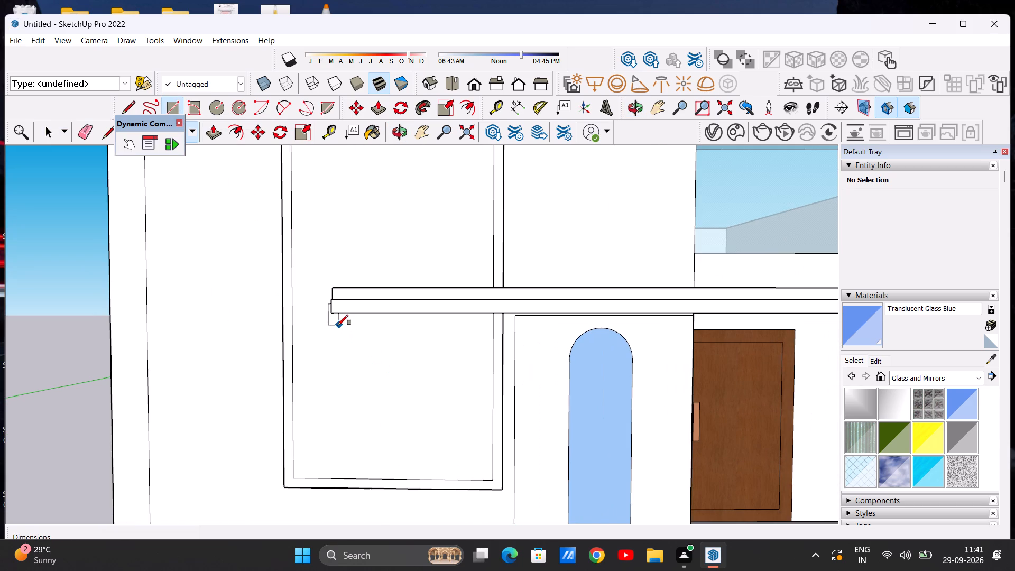
click(333, 323)
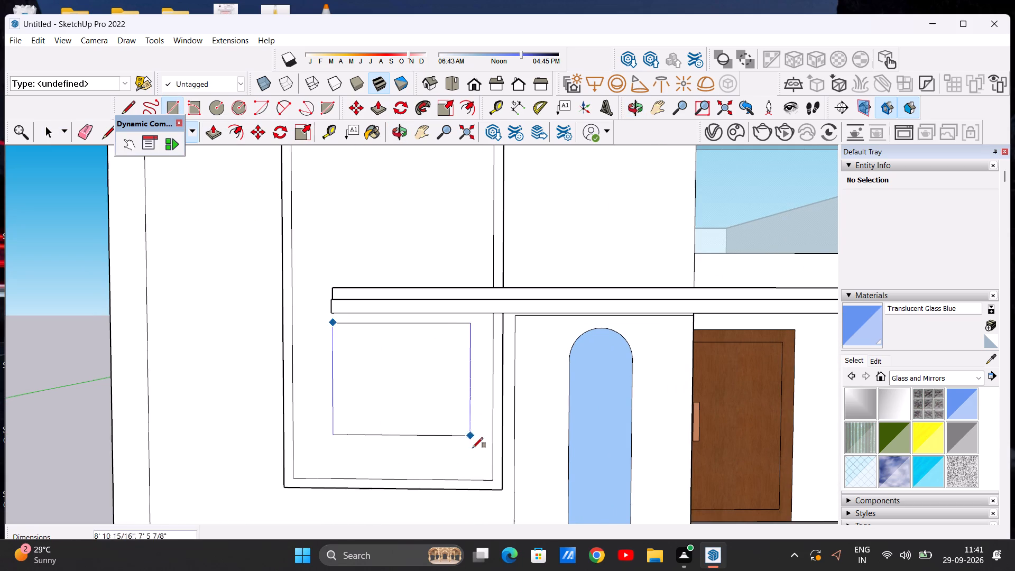
click(445, 461)
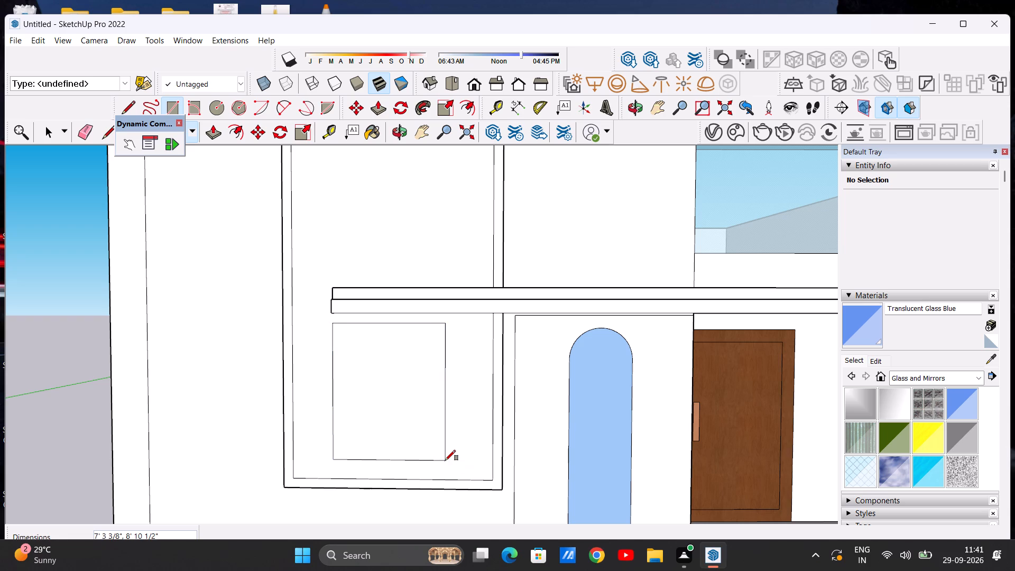
key(space)
scroll(430, 337, down, 6)
scroll(375, 386, up, 4)
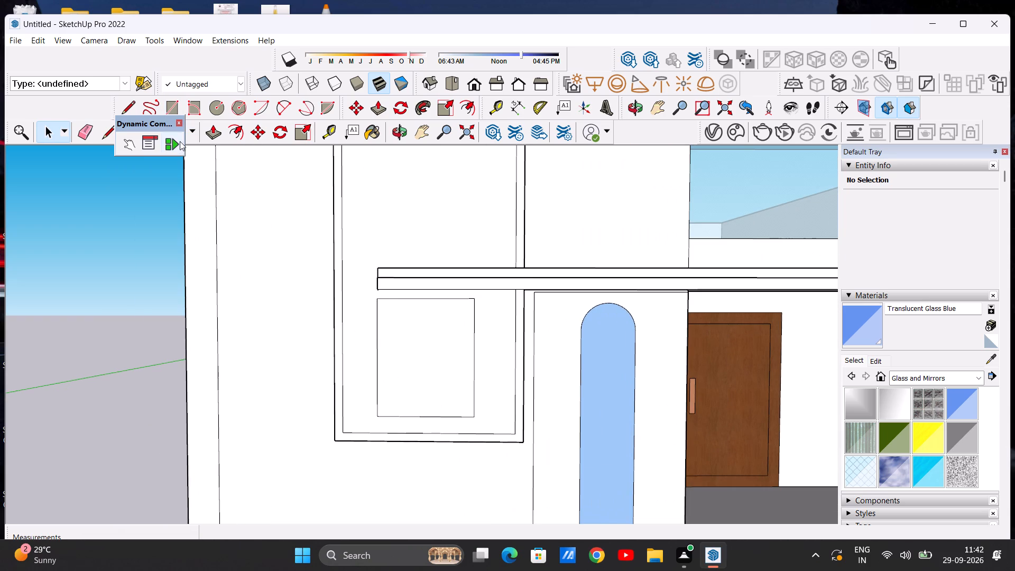
Offset the new rectangle's outline inward by about 11 7/16" to form a window border.
click(234, 135)
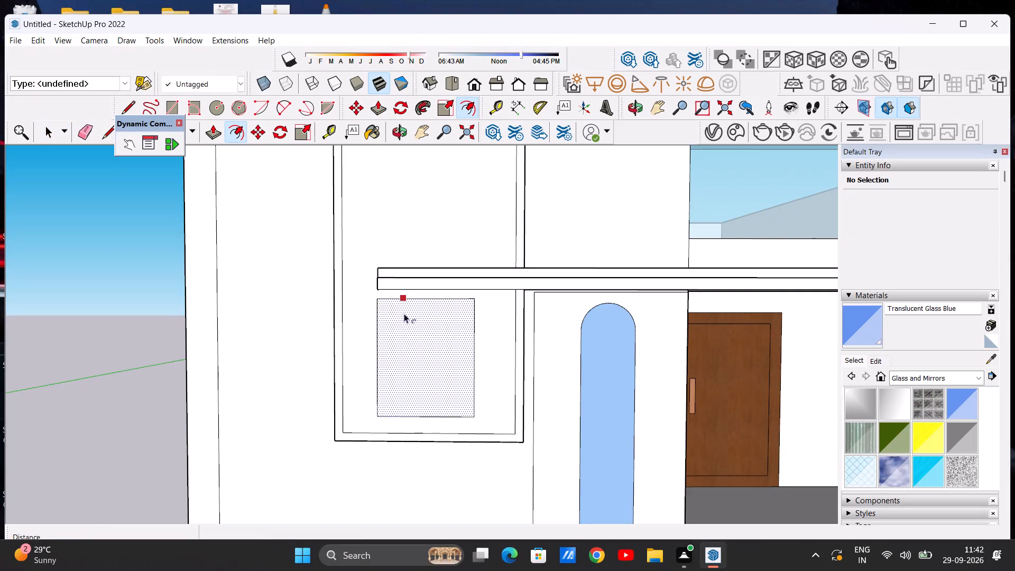
click(414, 303)
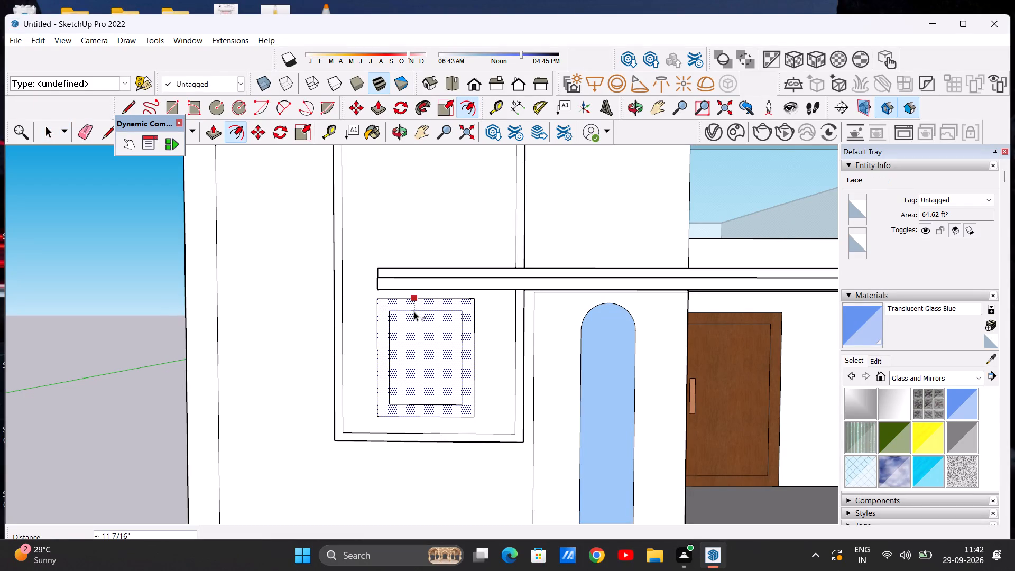
click(414, 311)
key(space)
scroll(420, 330, down, 6)
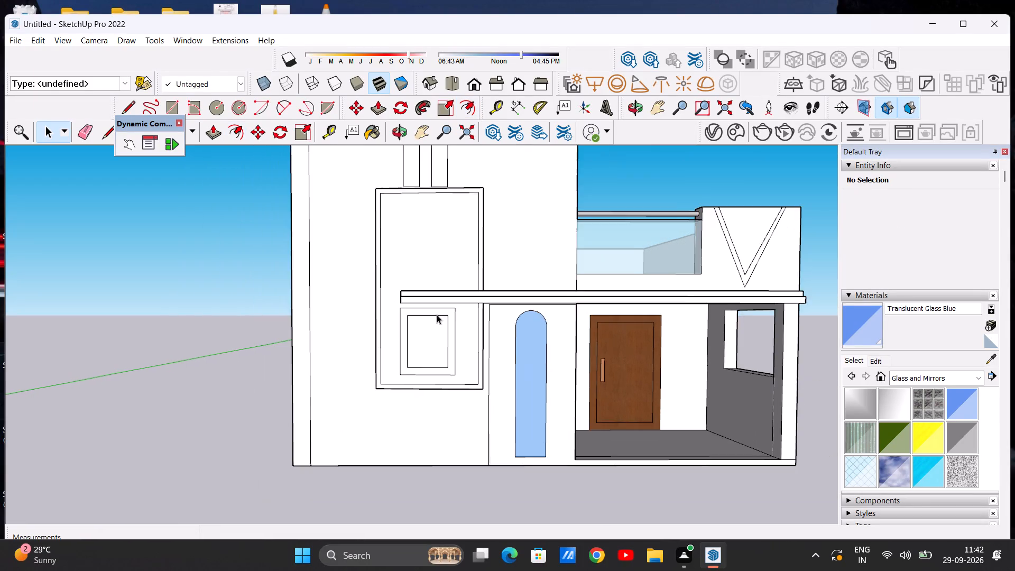
Extrude the small window's border face outward about 1' 1 7/16" to make a raised frame below the ledge.
scroll(437, 315, down, 1)
middle_drag(383, 335, 521, 391)
scroll(455, 320, up, 6)
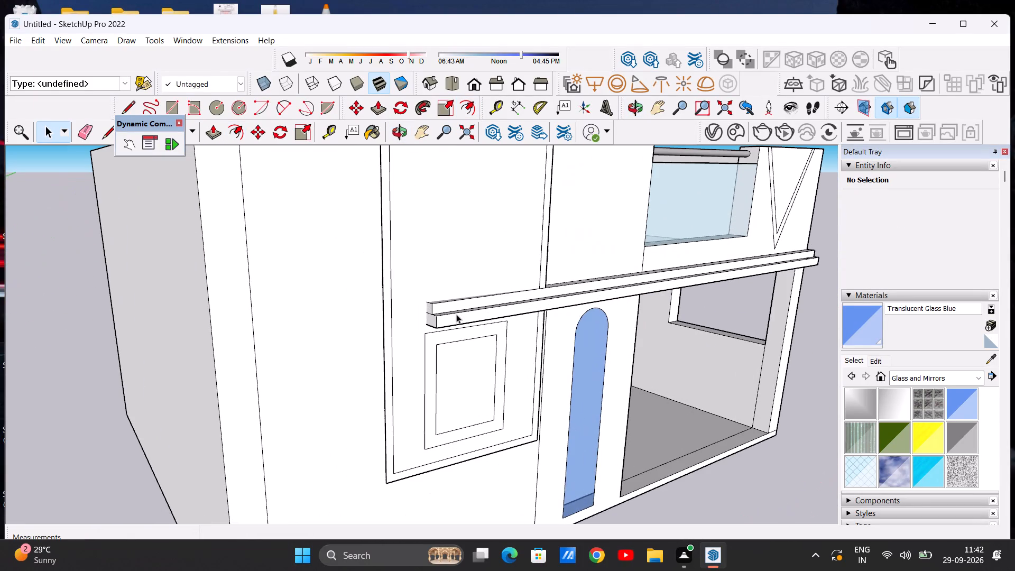
scroll(456, 314, up, 1)
click(213, 128)
scroll(450, 376, up, 2)
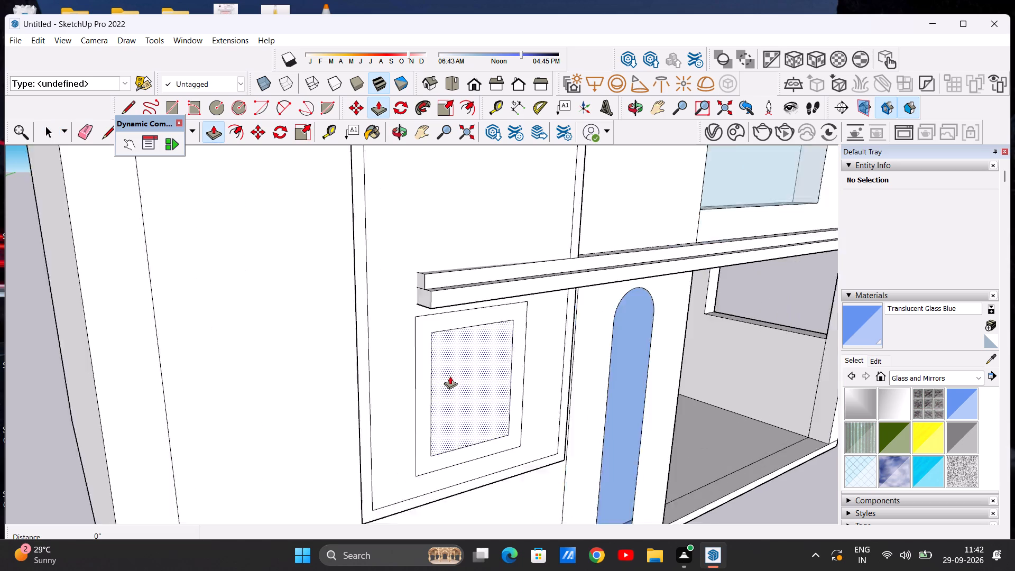
scroll(450, 376, up, 4)
click(413, 383)
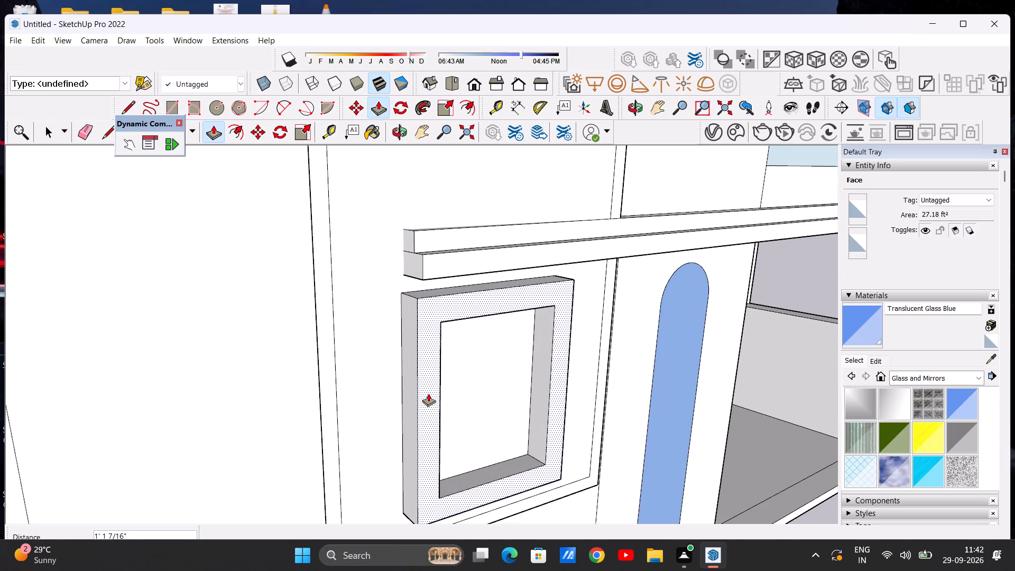
click(428, 393)
scroll(419, 372, down, 11)
key(space)
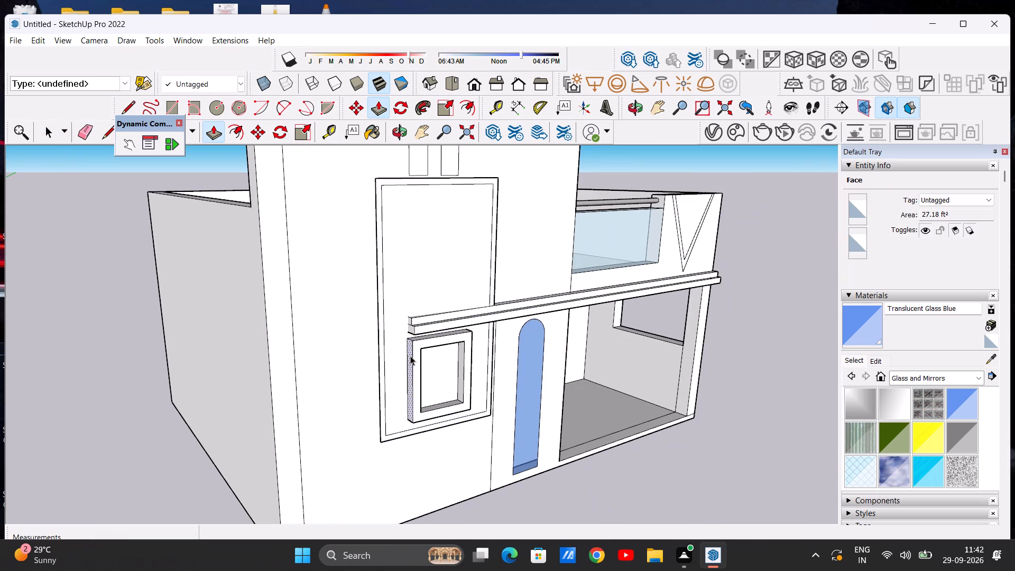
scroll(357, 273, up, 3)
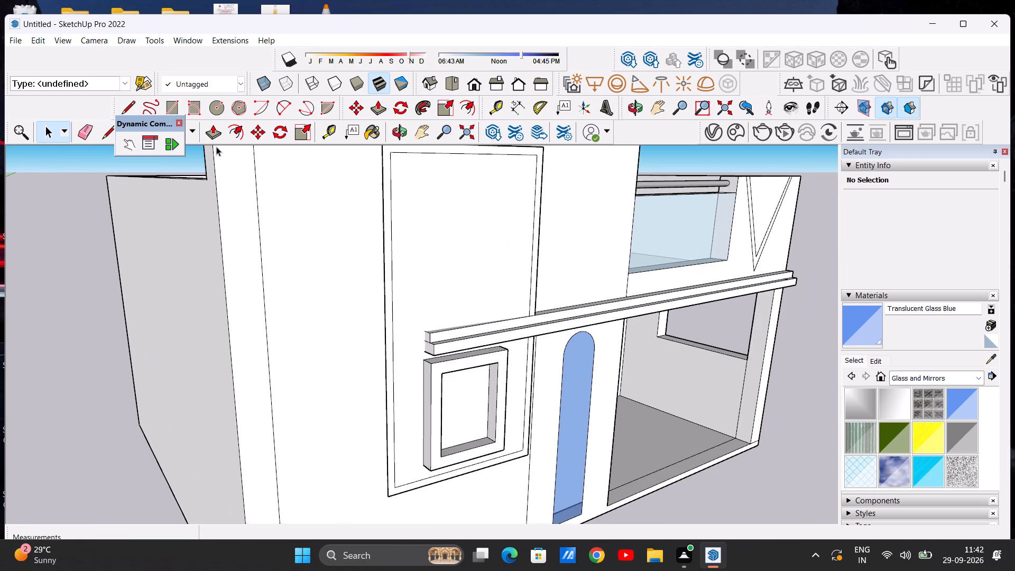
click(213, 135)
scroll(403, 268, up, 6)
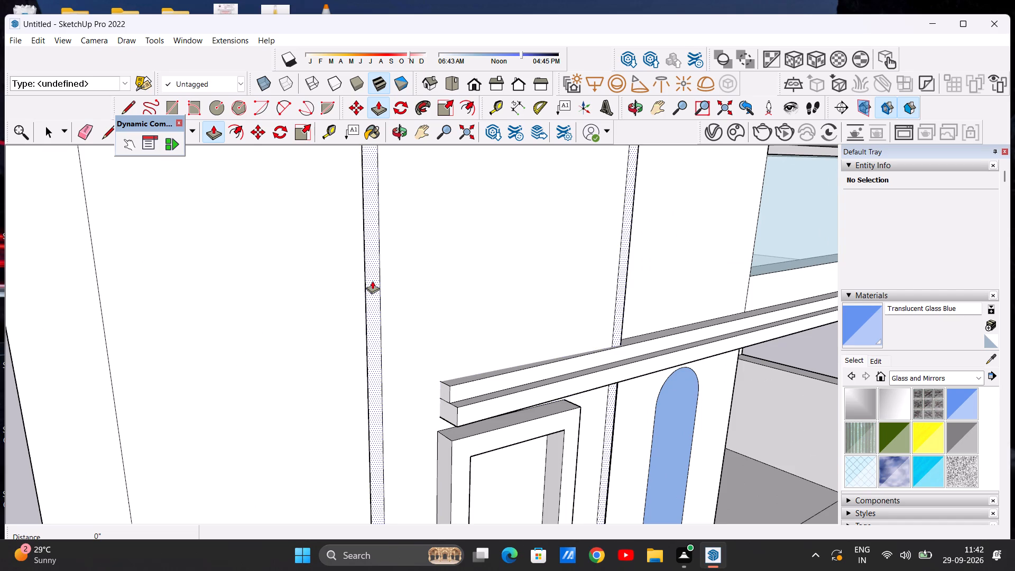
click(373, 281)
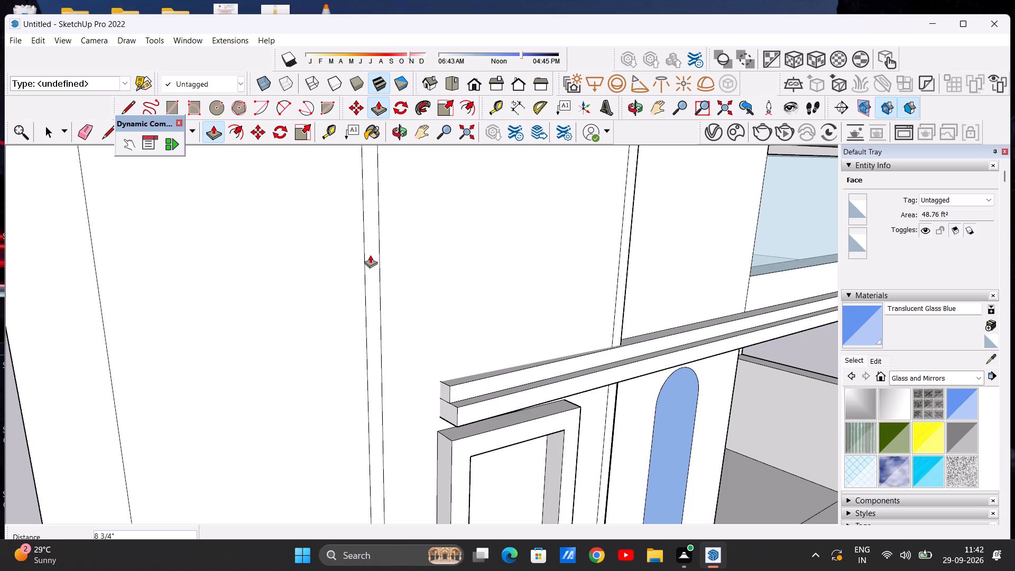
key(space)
Draw a line about 7 7/16" long across the large window's border, just above the ledge.
scroll(398, 211, down, 6)
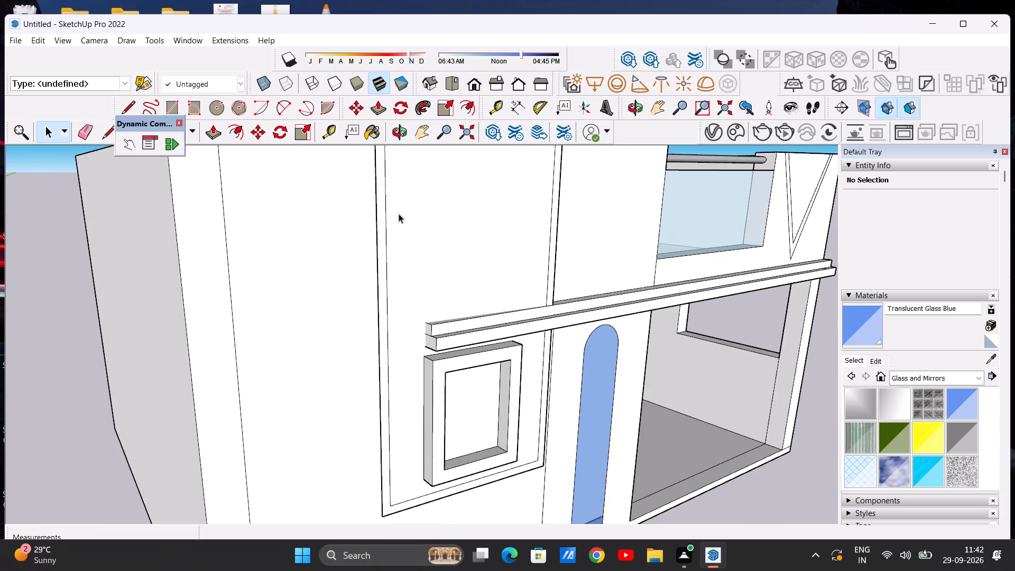
middle_drag(559, 270, 444, 340)
scroll(454, 365, up, 6)
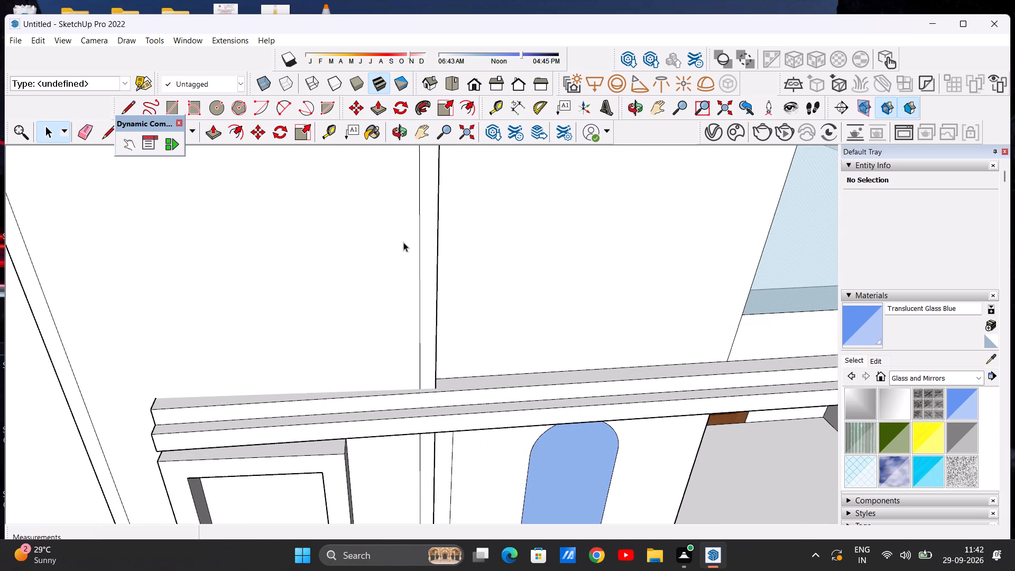
click(128, 109)
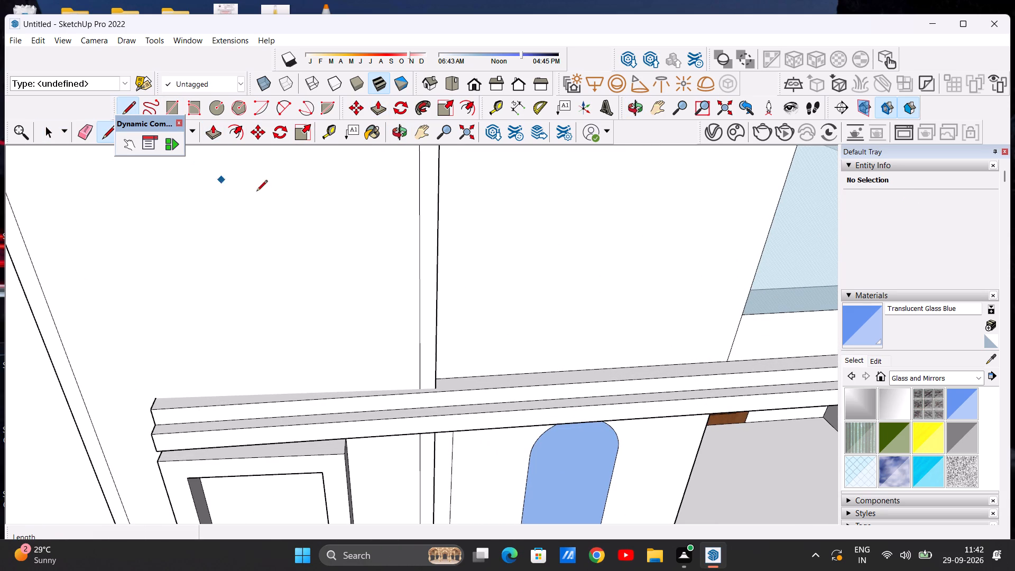
scroll(469, 419, up, 5)
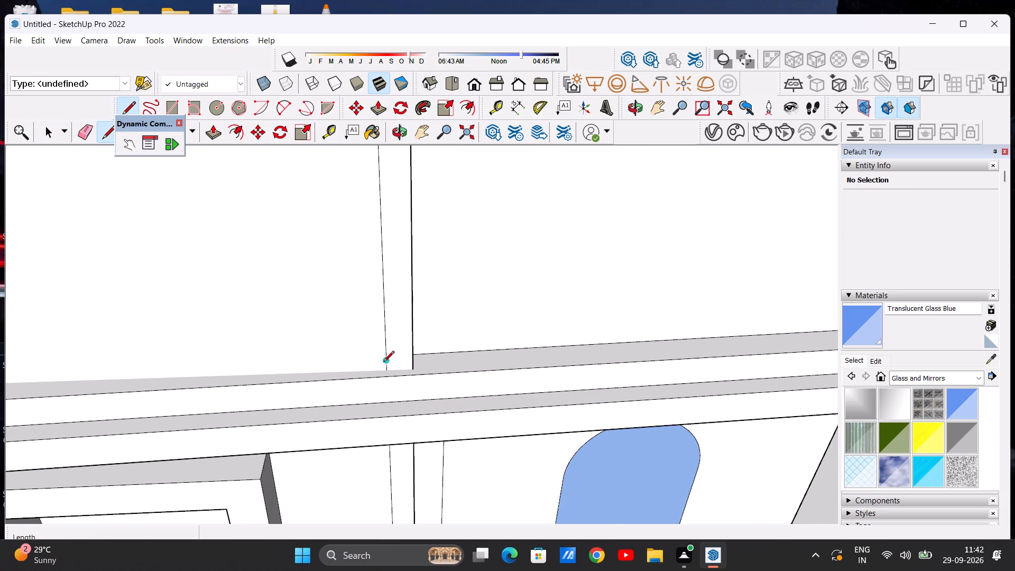
click(386, 363)
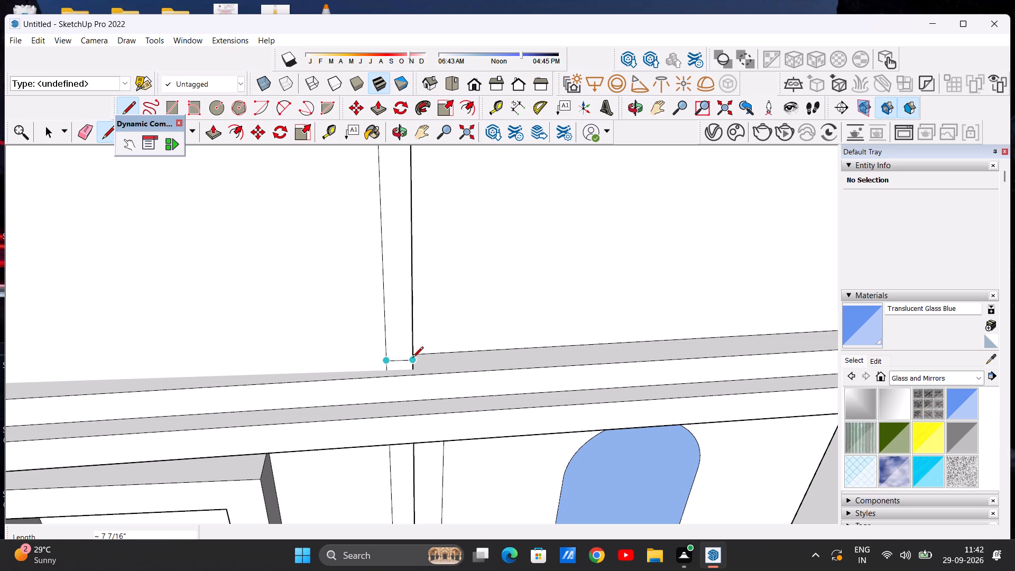
click(412, 358)
Draw a line about 7 7/16" long across the large window's border, just beneath the ledge.
scroll(402, 338, down, 7)
scroll(428, 439, up, 5)
middle_drag(411, 426, 428, 326)
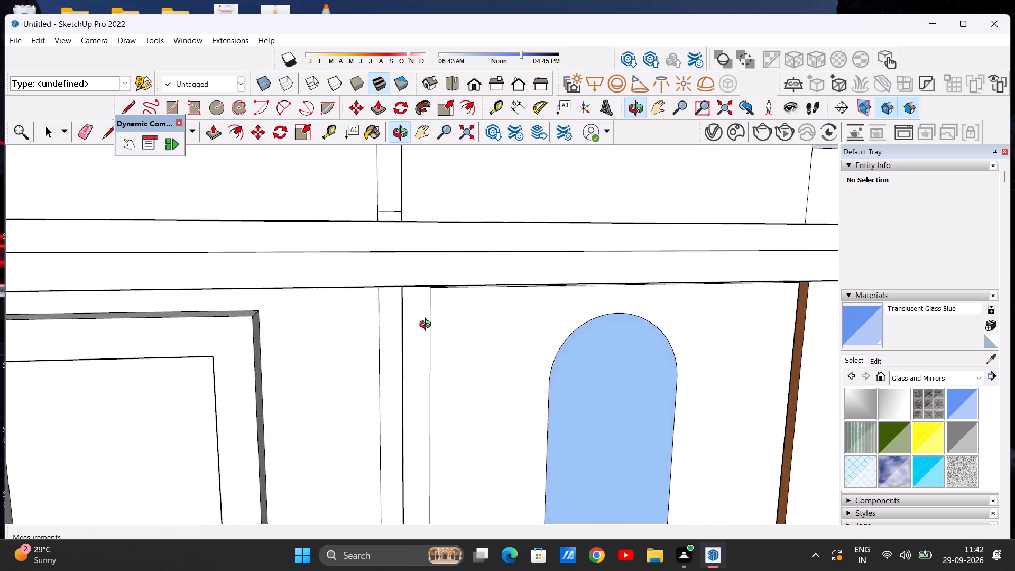
middle_drag(428, 326, 419, 294)
scroll(401, 285, up, 5)
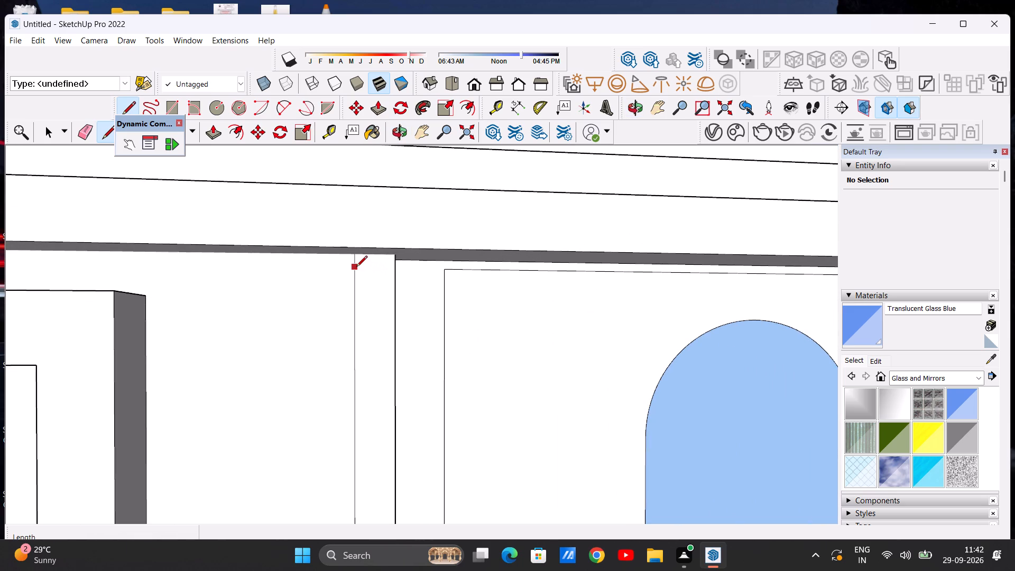
click(355, 268)
click(397, 267)
key(space)
Extrude the large window's border face outward to make a deep raised frame interrupted where the ledge crosses it.
scroll(418, 326, down, 20)
scroll(334, 197, down, 3)
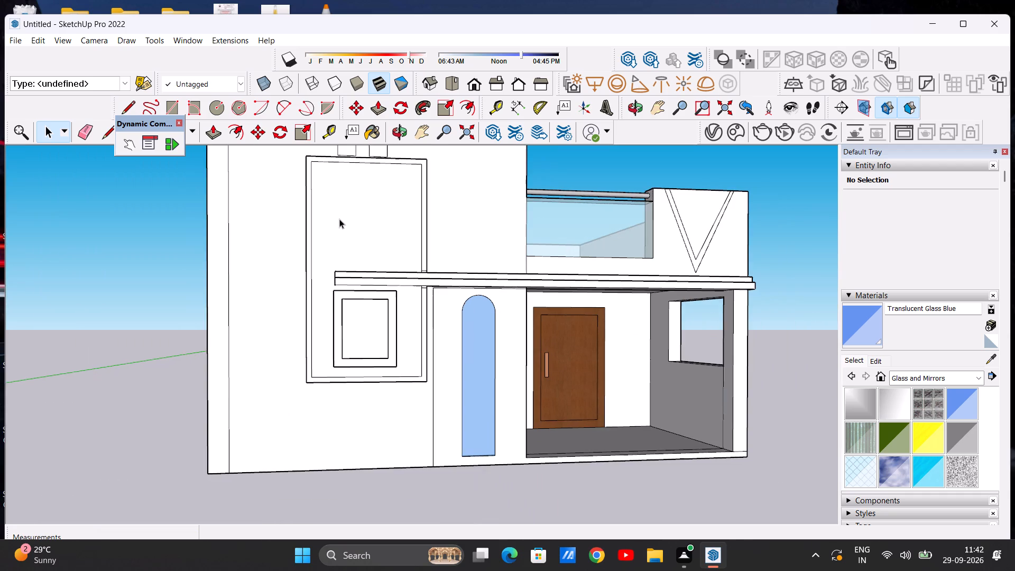
scroll(319, 182, up, 6)
click(213, 126)
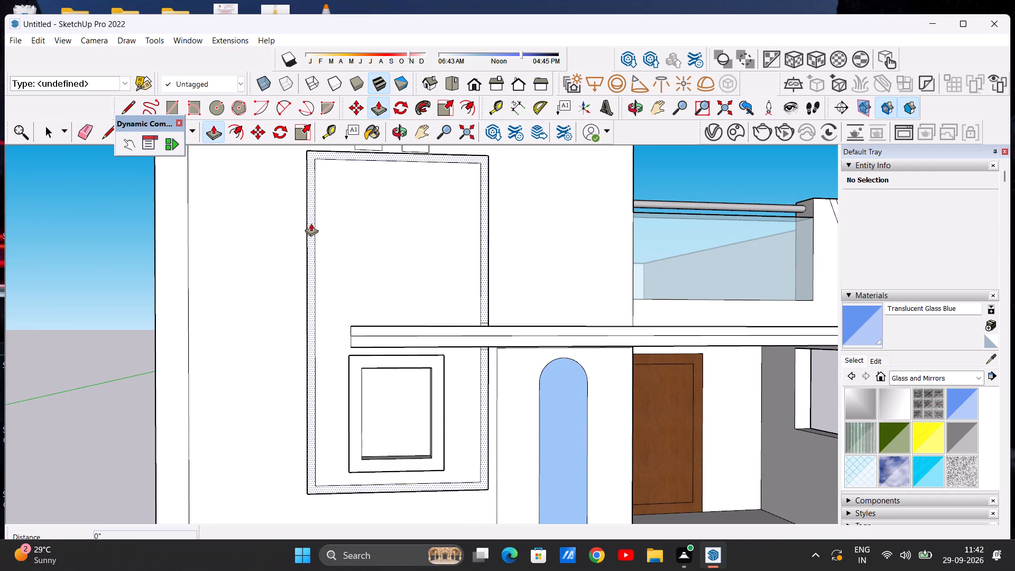
middle_drag(312, 231, 376, 282)
scroll(337, 249, up, 4)
click(337, 250)
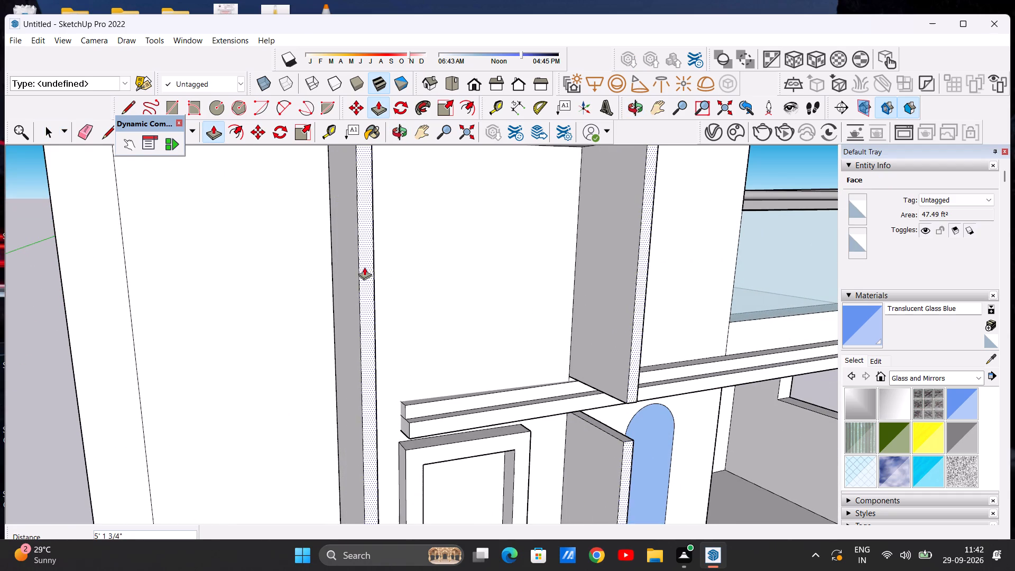
scroll(355, 260, down, 5)
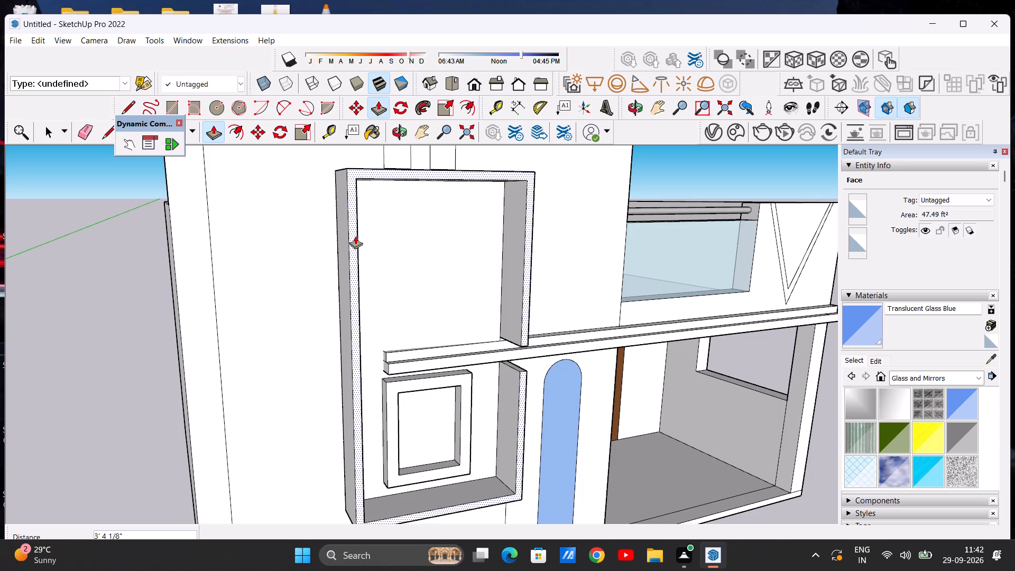
click(354, 235)
key(space)
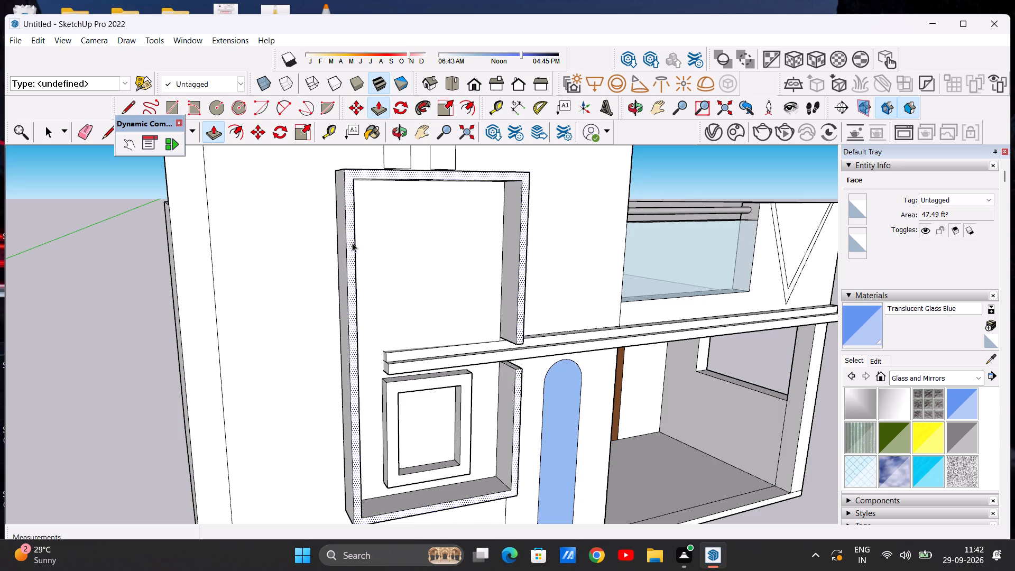
Examine the raised large frame, ledge and small window frame against the whole front elevation from several angles.
middle_drag(408, 250, 334, 255)
scroll(349, 234, down, 6)
middle_drag(462, 249, 350, 251)
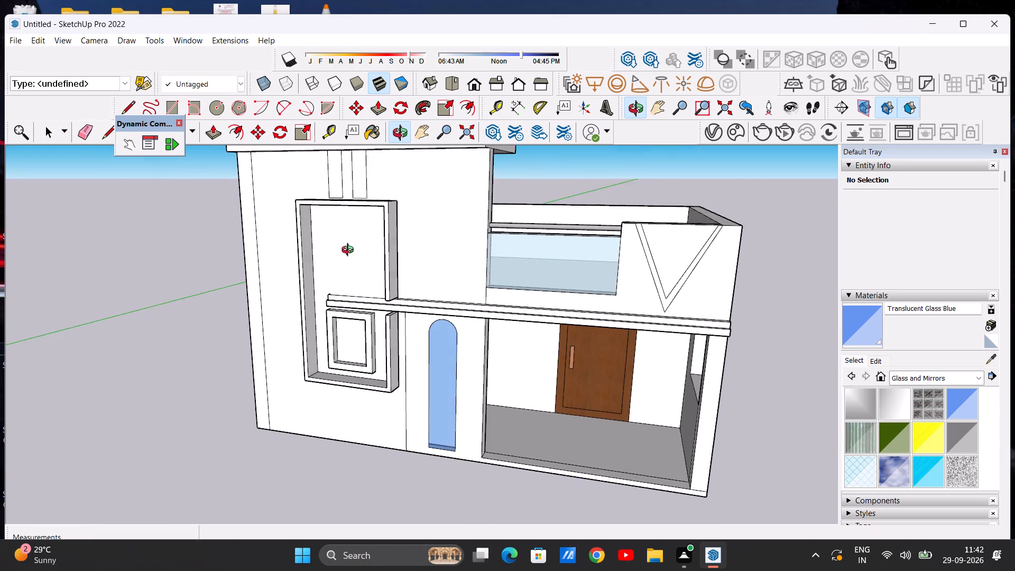
middle_drag(350, 251, 332, 247)
scroll(370, 247, down, 6)
scroll(358, 215, up, 8)
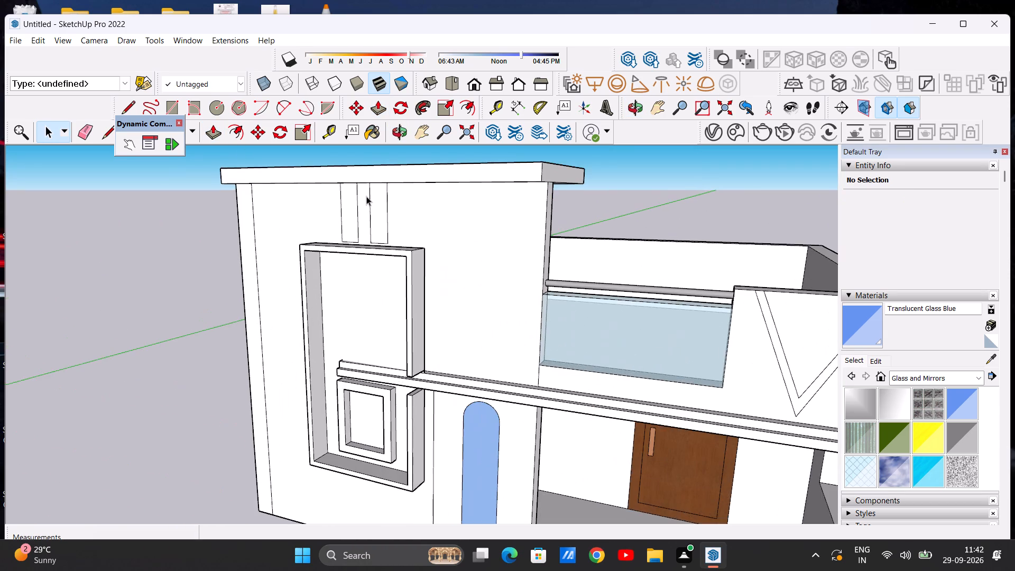
scroll(345, 205, up, 2)
middle_drag(345, 205, 456, 197)
scroll(435, 232, down, 9)
scroll(472, 260, down, 3)
scroll(531, 283, up, 3)
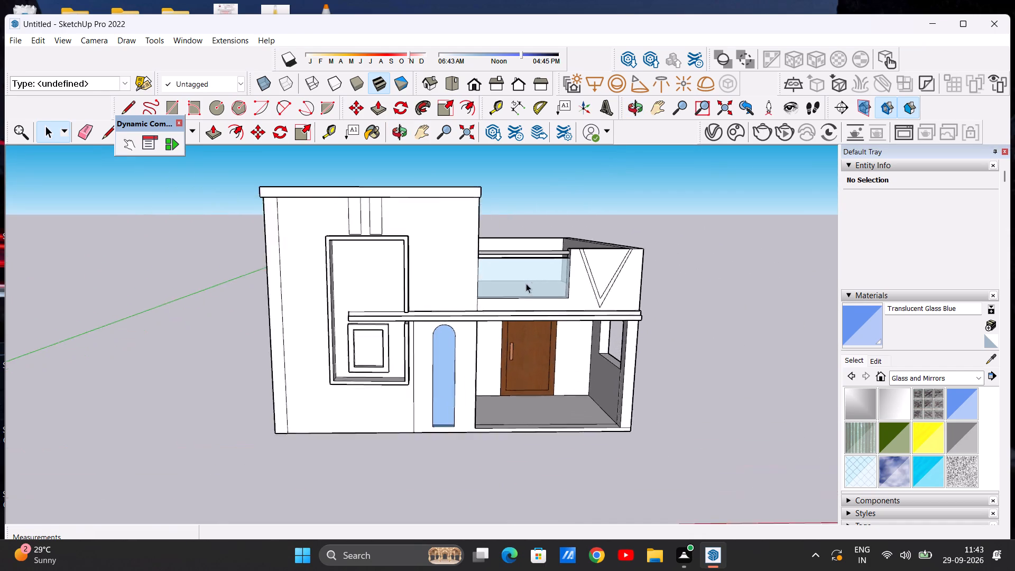
scroll(526, 283, up, 3)
scroll(380, 258, down, 4)
middle_drag(416, 306, 395, 283)
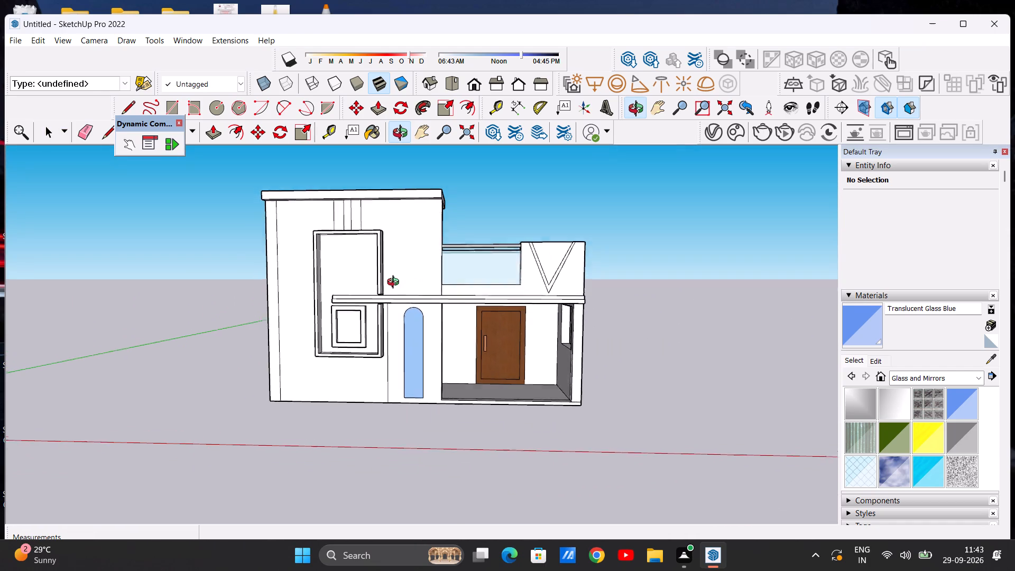
middle_drag(395, 283, 399, 299)
scroll(339, 255, up, 9)
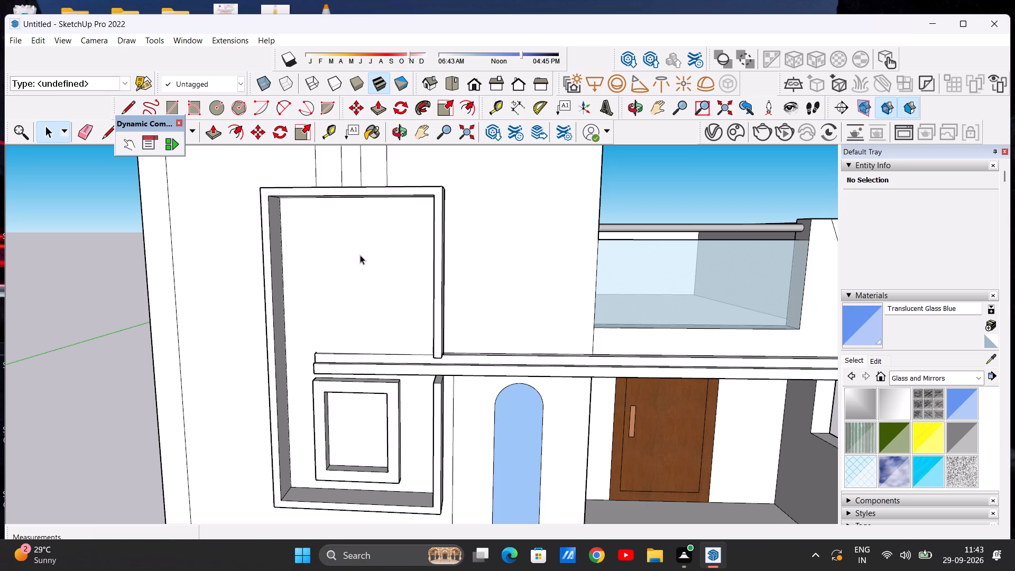
middle_drag(360, 255, 377, 253)
scroll(342, 259, down, 3)
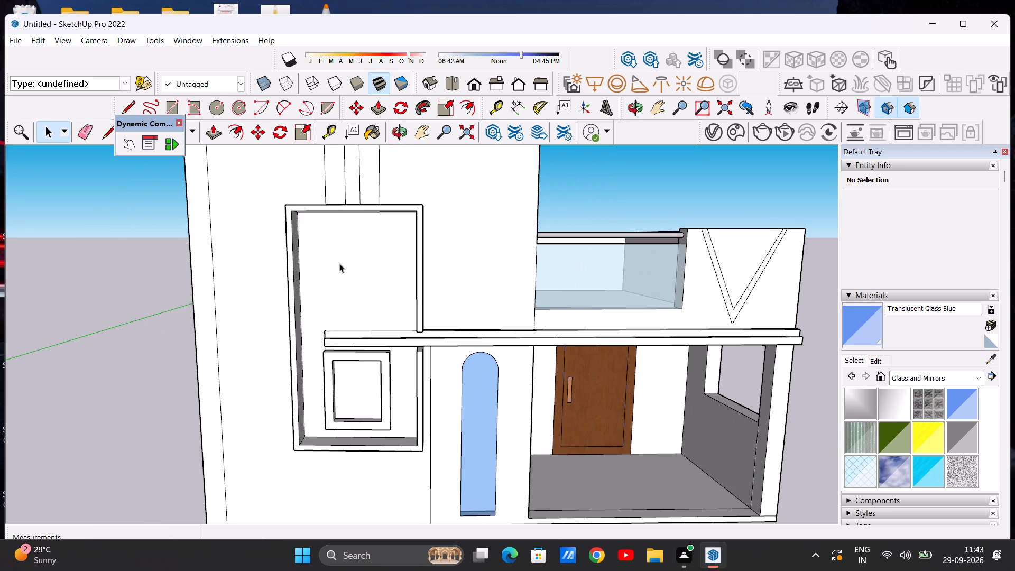
Draw a circle with a radius of about 2' 2 13/16" on the wall inside the large frame, above the ledge.
scroll(379, 257, up, 3)
middle_drag(365, 267, 369, 254)
scroll(400, 244, up, 4)
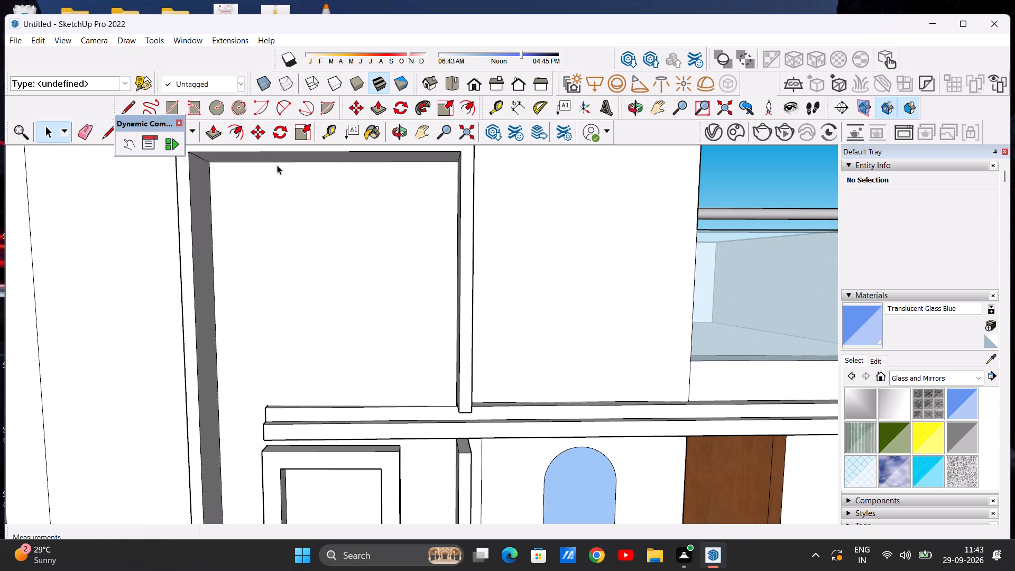
click(215, 105)
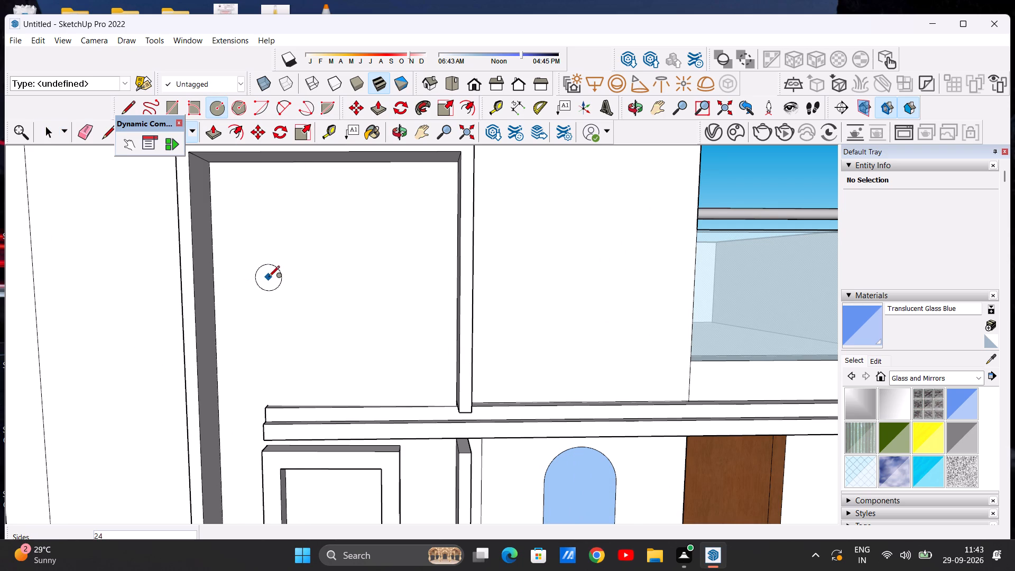
click(269, 264)
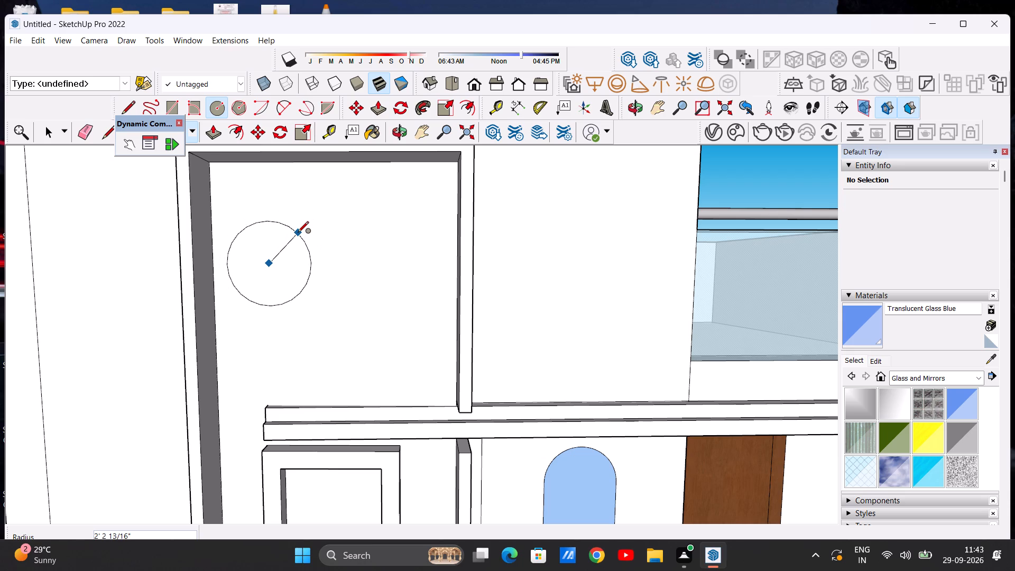
click(298, 233)
key(space)
Move the circle with its face about 1' 3 1/2" towards the middle of the large frame.
scroll(363, 248, down, 4)
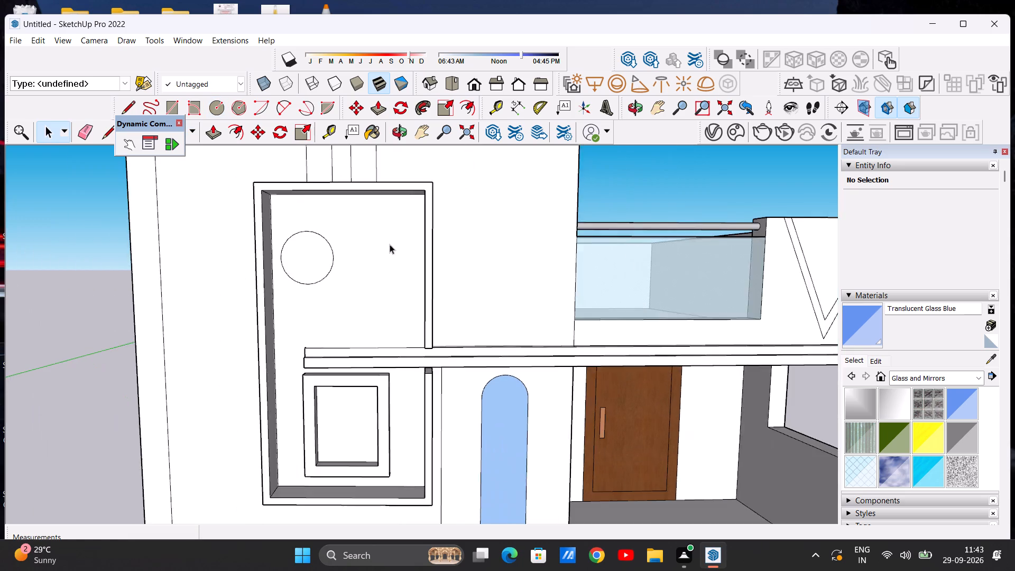
scroll(390, 244, down, 3)
scroll(346, 263, up, 4)
double_click(326, 268)
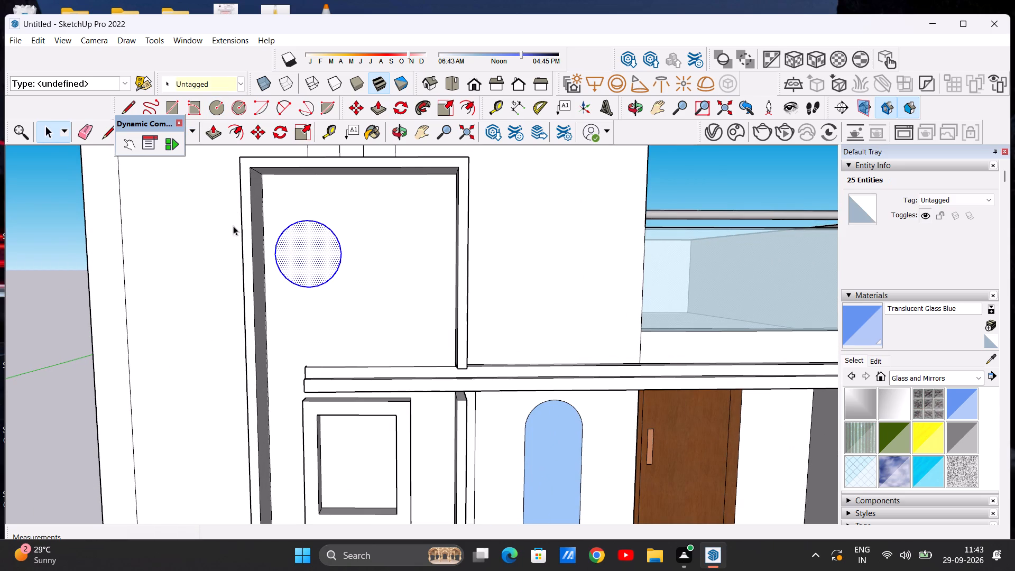
click(258, 133)
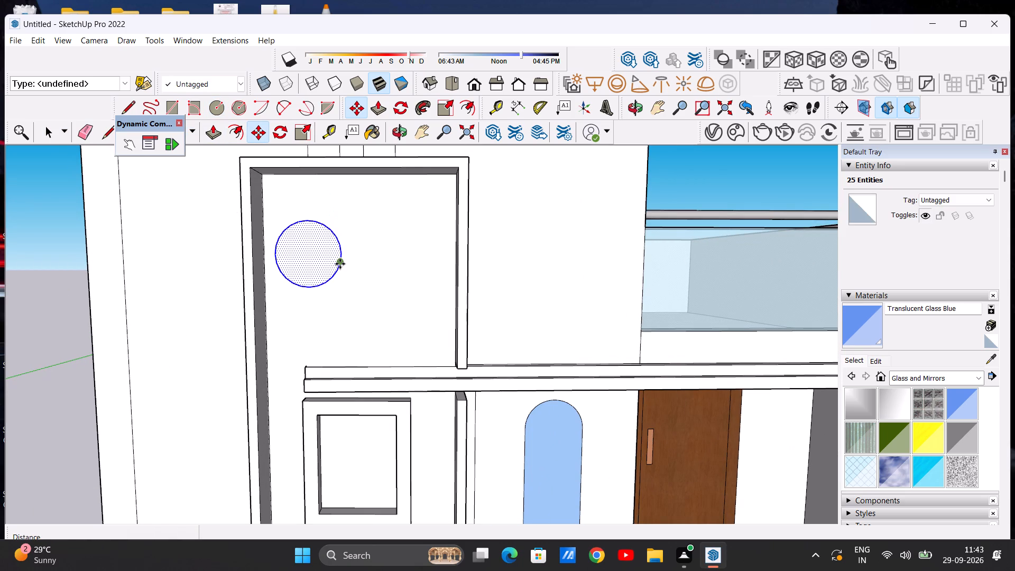
click(340, 264)
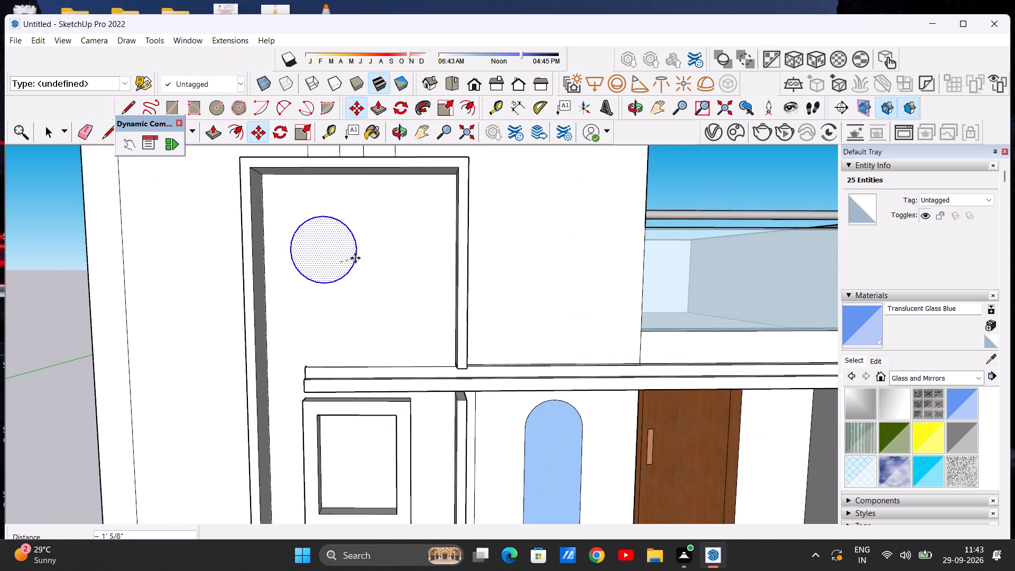
click(359, 258)
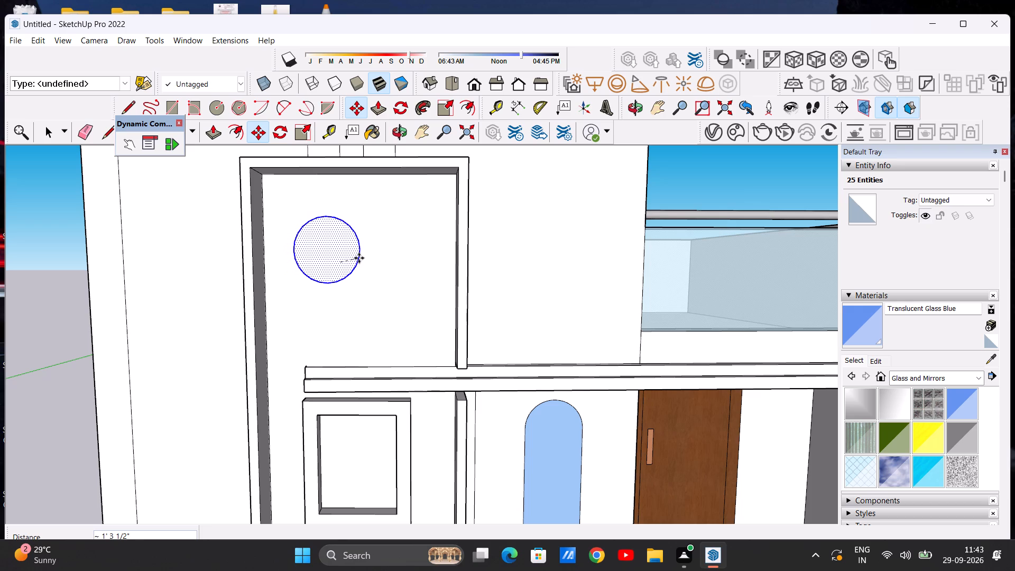
key(space)
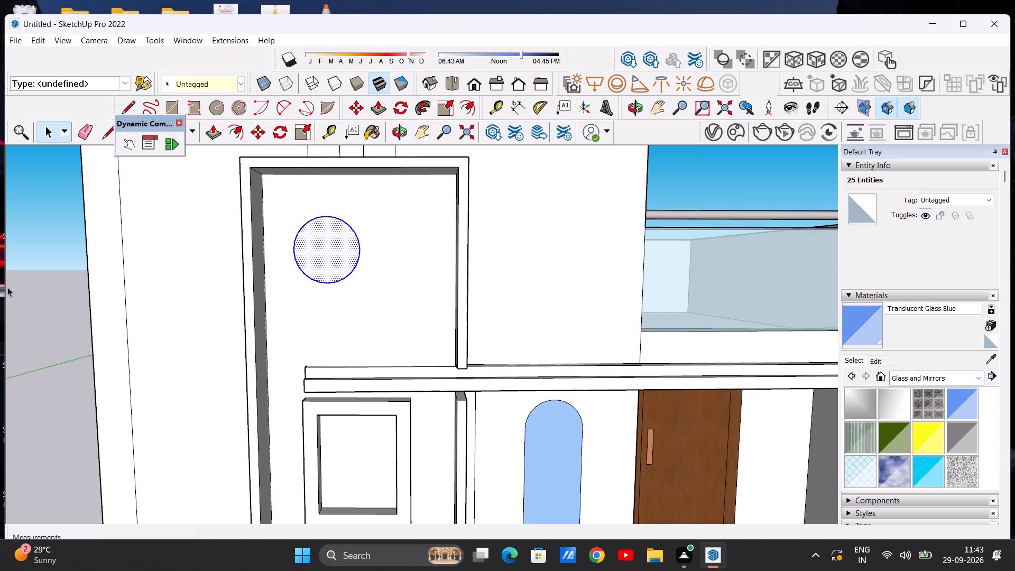
click(53, 369)
Set the segment count of the circle inside the large frame to 60.
scroll(348, 272, up, 3)
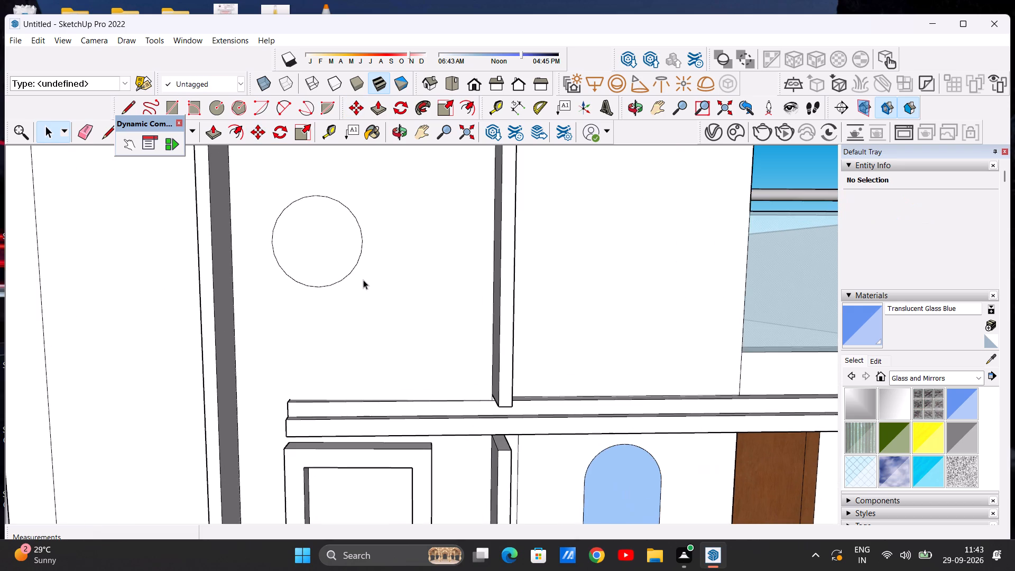
scroll(317, 207, down, 3)
scroll(326, 202, up, 4)
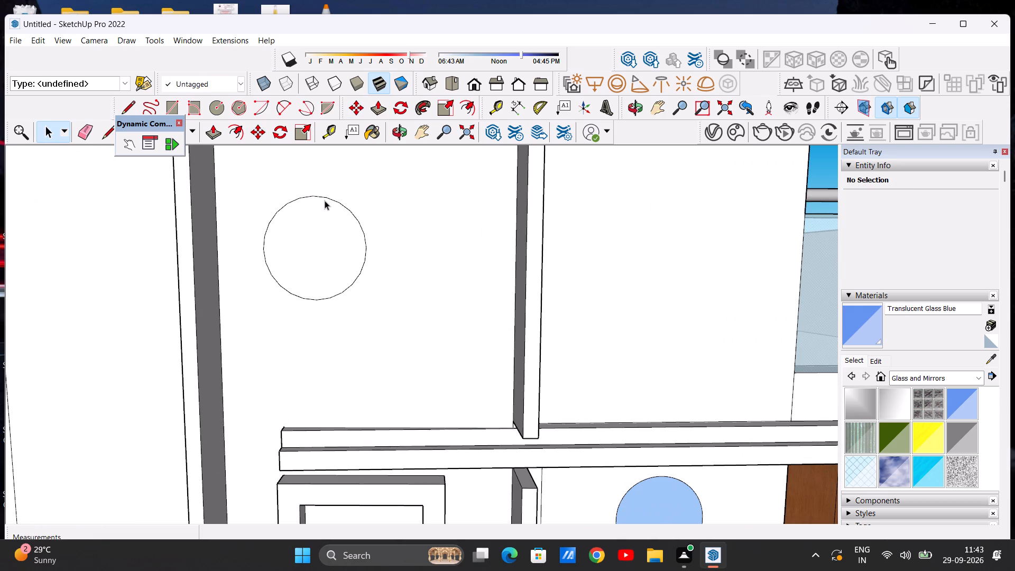
click(323, 197)
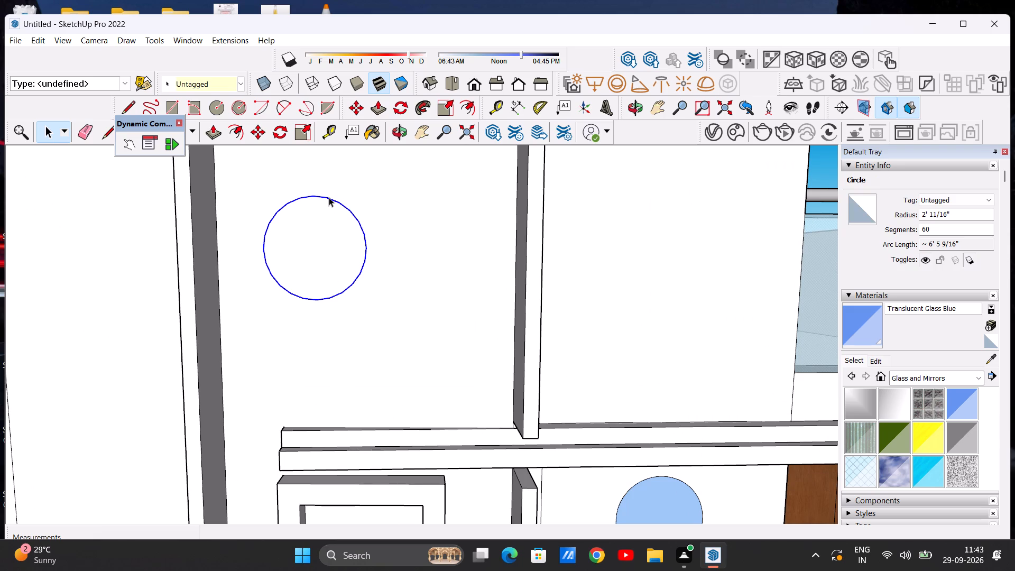
drag(934, 224, 902, 227)
drag(931, 220, 915, 226)
drag(929, 225, 922, 229)
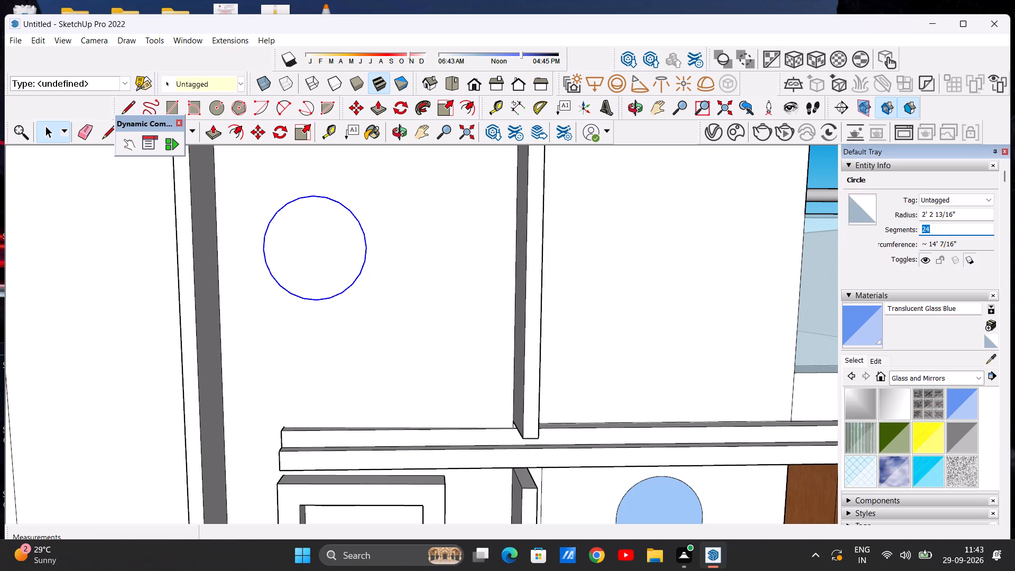
key(6)
key(0)
key(Return)
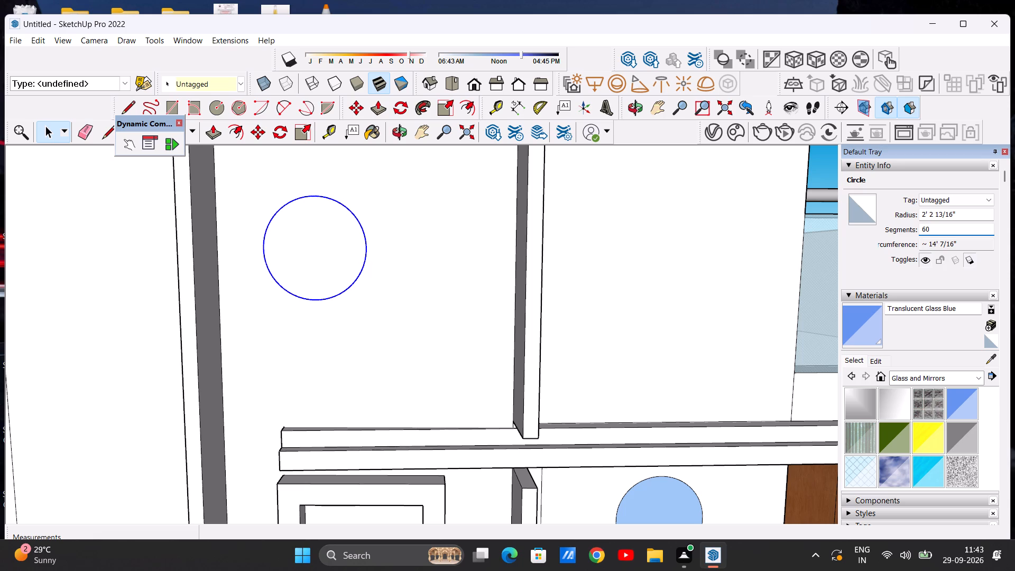
scroll(837, 247, down, 10)
scroll(761, 271, down, 7)
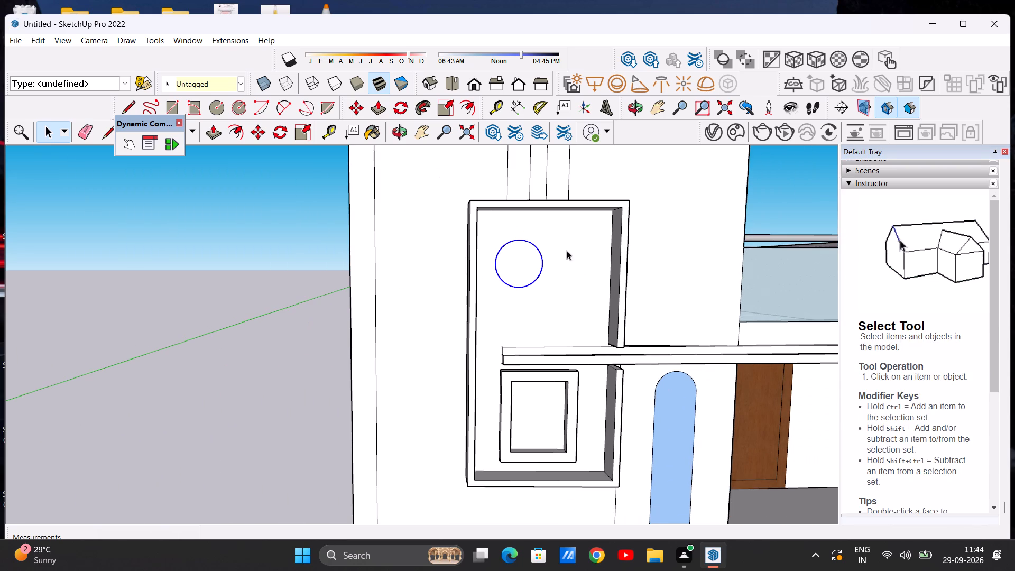
click(336, 347)
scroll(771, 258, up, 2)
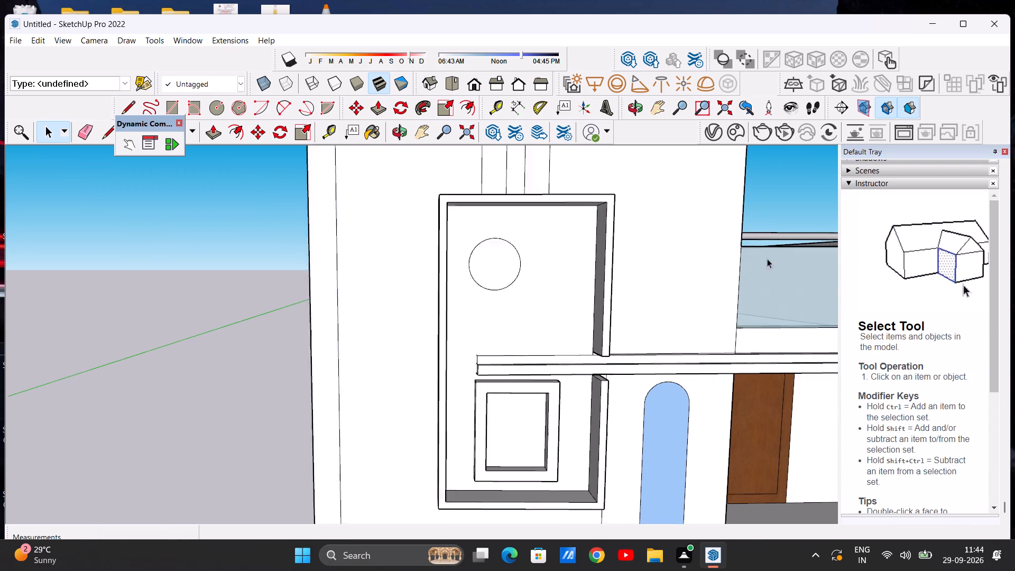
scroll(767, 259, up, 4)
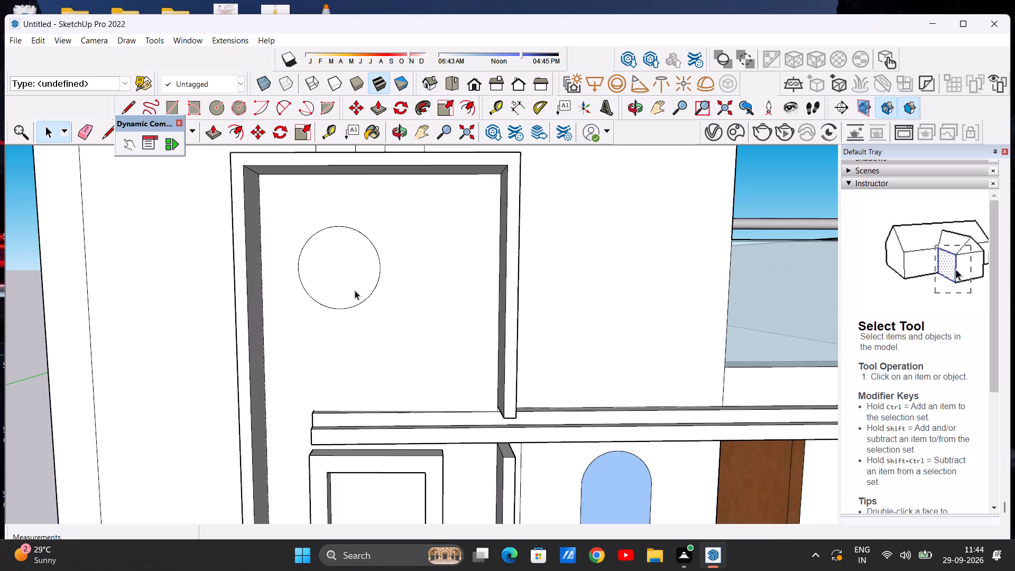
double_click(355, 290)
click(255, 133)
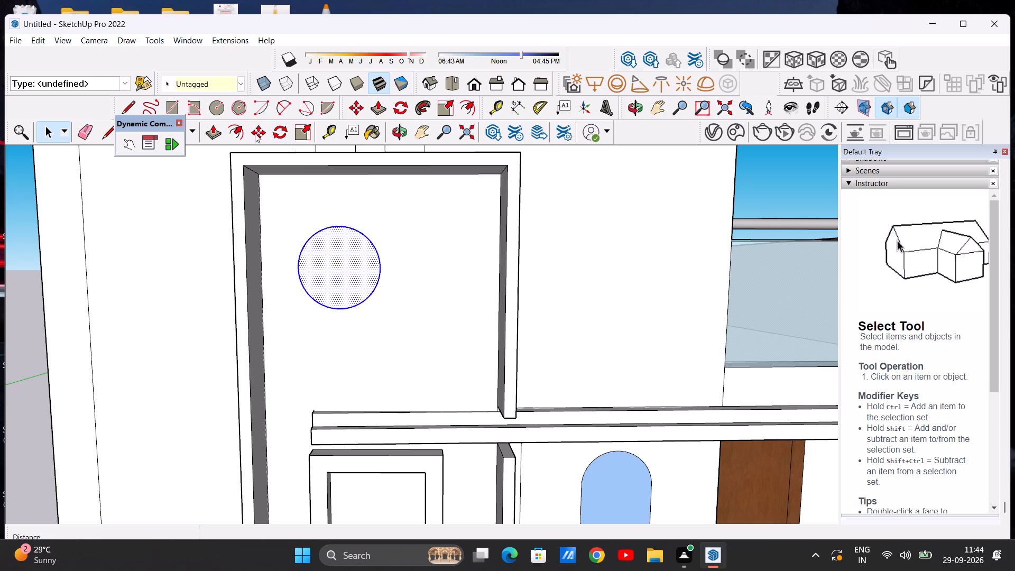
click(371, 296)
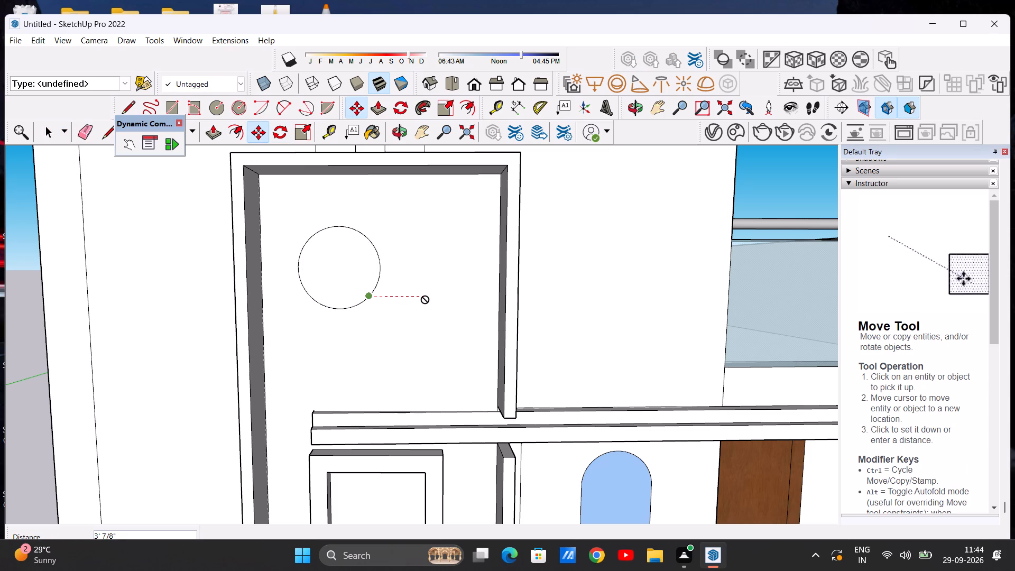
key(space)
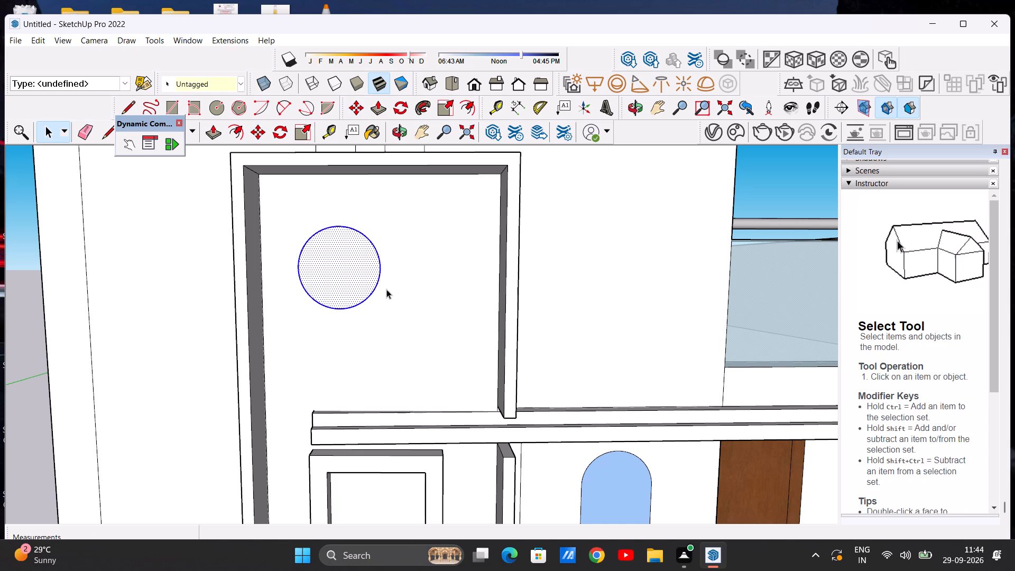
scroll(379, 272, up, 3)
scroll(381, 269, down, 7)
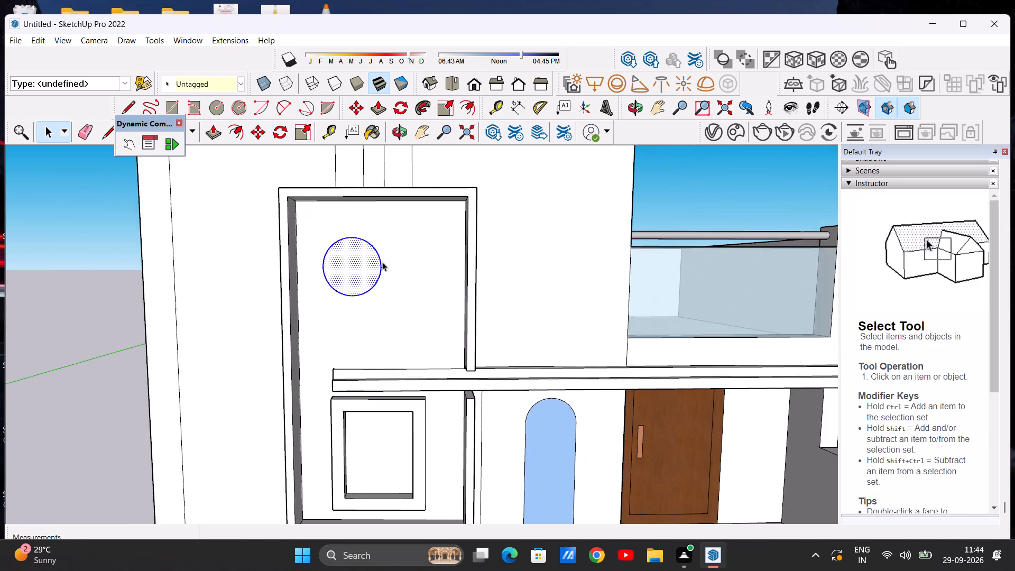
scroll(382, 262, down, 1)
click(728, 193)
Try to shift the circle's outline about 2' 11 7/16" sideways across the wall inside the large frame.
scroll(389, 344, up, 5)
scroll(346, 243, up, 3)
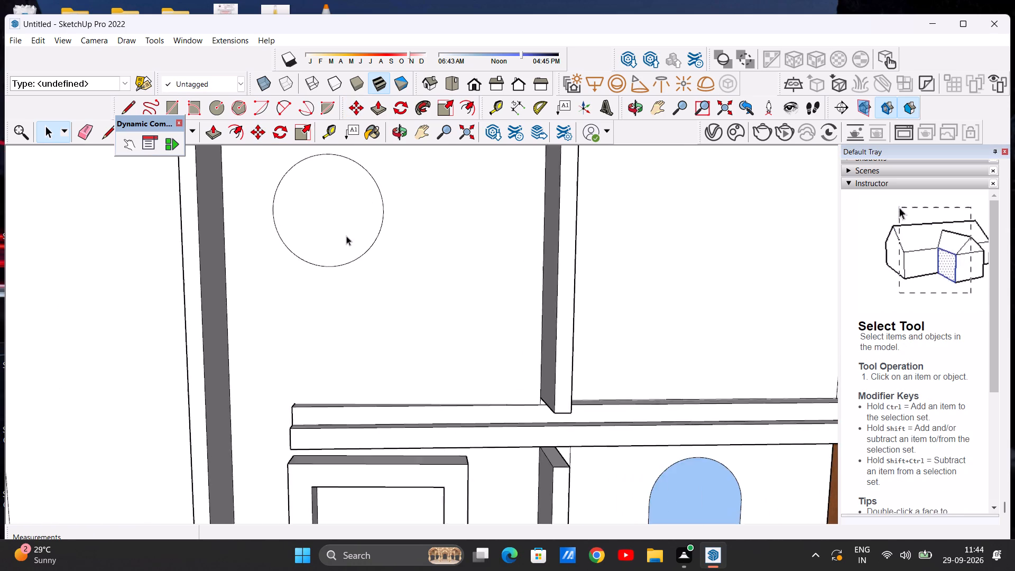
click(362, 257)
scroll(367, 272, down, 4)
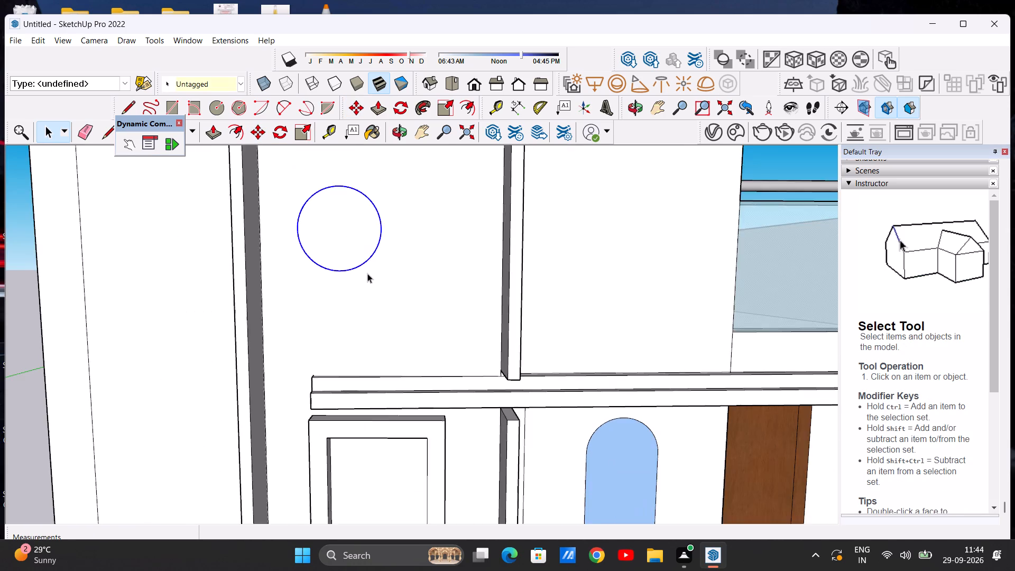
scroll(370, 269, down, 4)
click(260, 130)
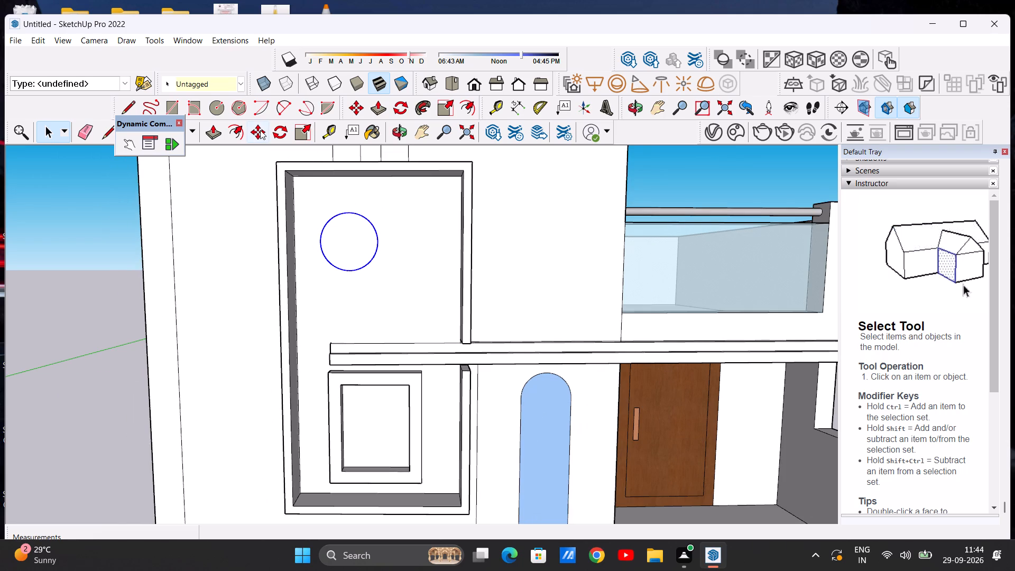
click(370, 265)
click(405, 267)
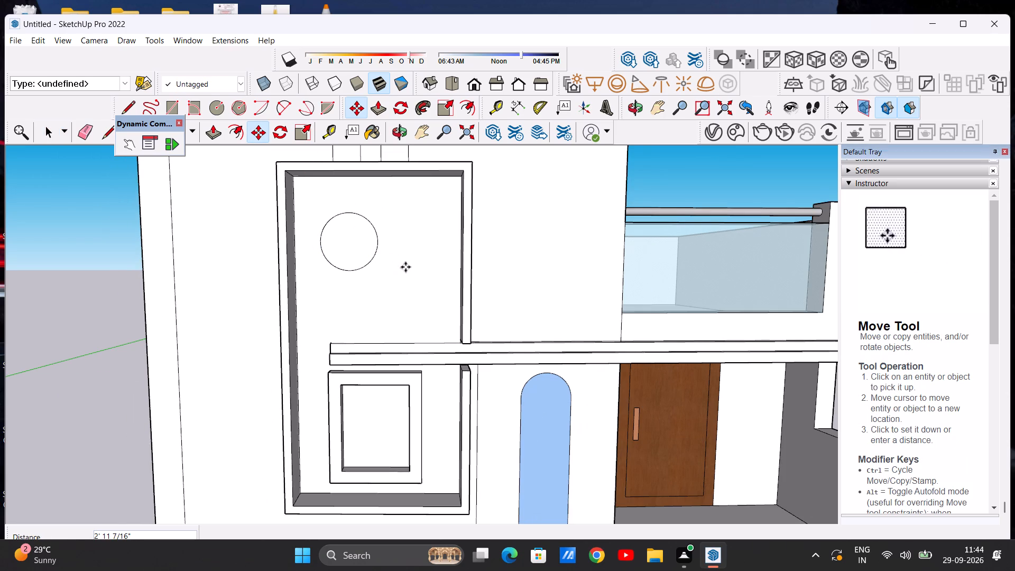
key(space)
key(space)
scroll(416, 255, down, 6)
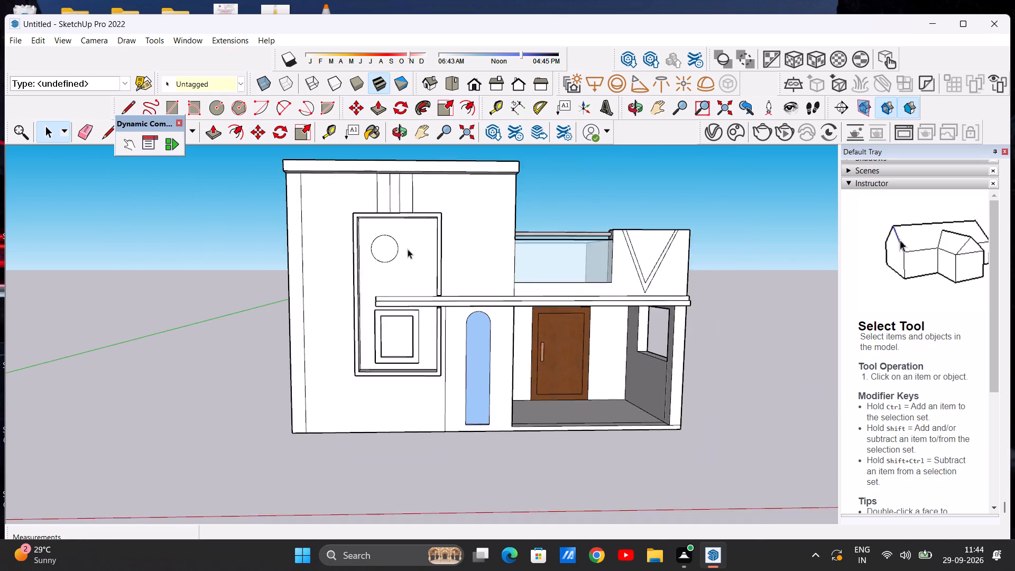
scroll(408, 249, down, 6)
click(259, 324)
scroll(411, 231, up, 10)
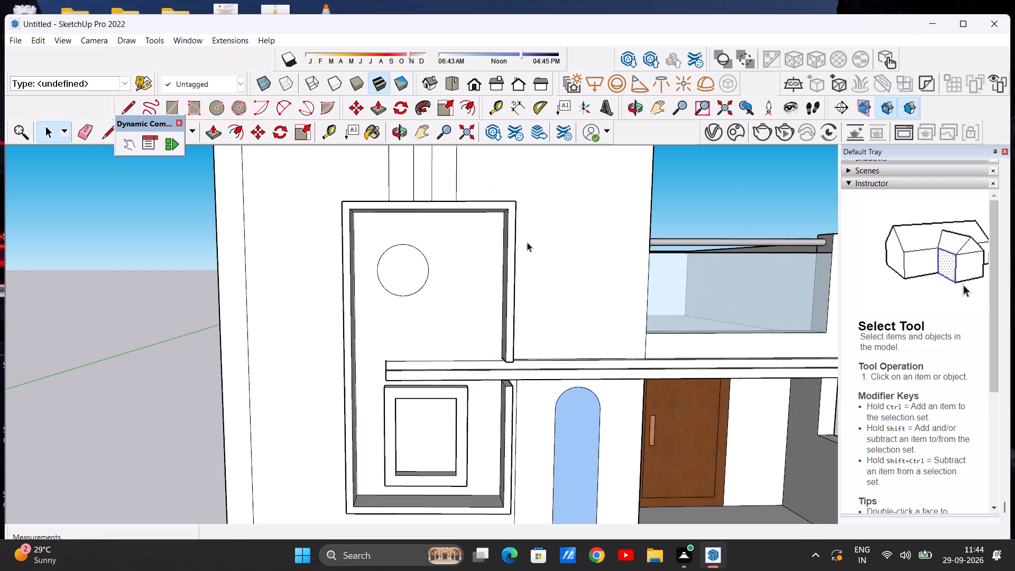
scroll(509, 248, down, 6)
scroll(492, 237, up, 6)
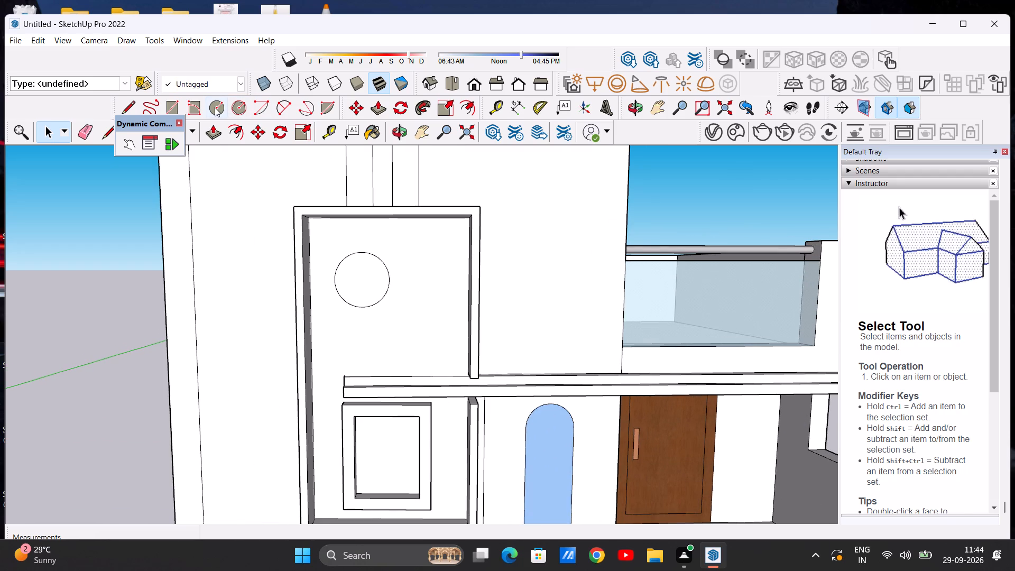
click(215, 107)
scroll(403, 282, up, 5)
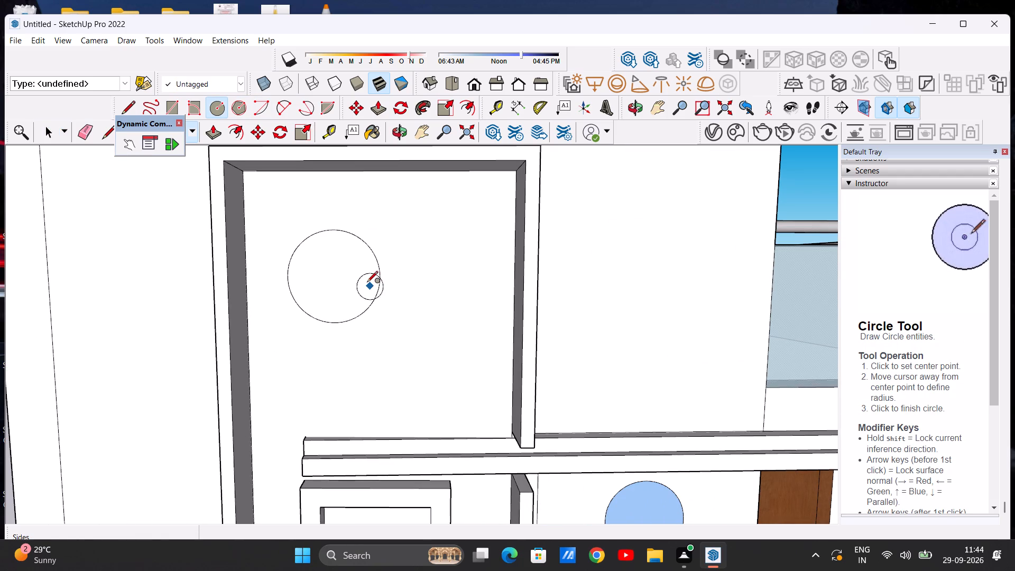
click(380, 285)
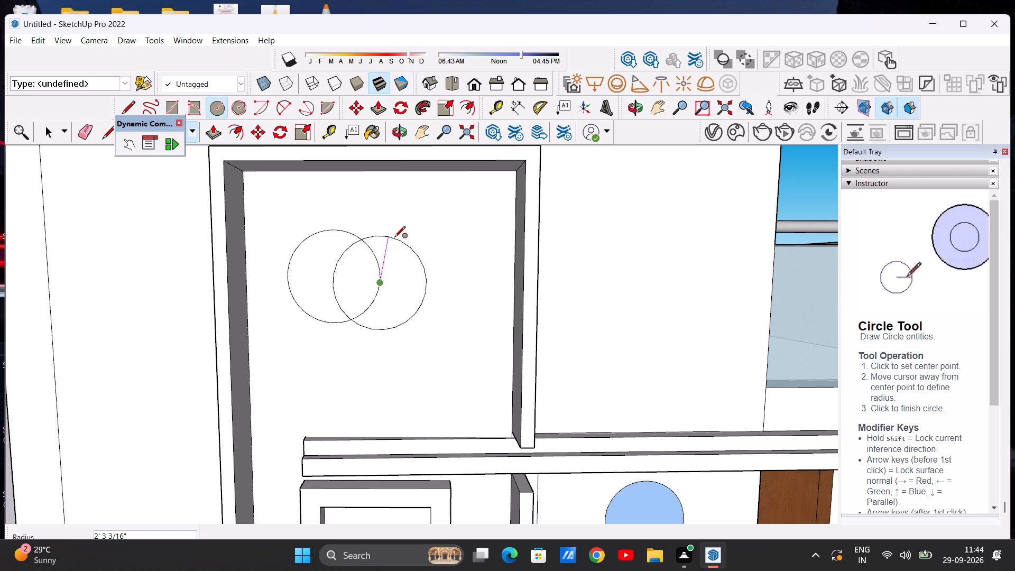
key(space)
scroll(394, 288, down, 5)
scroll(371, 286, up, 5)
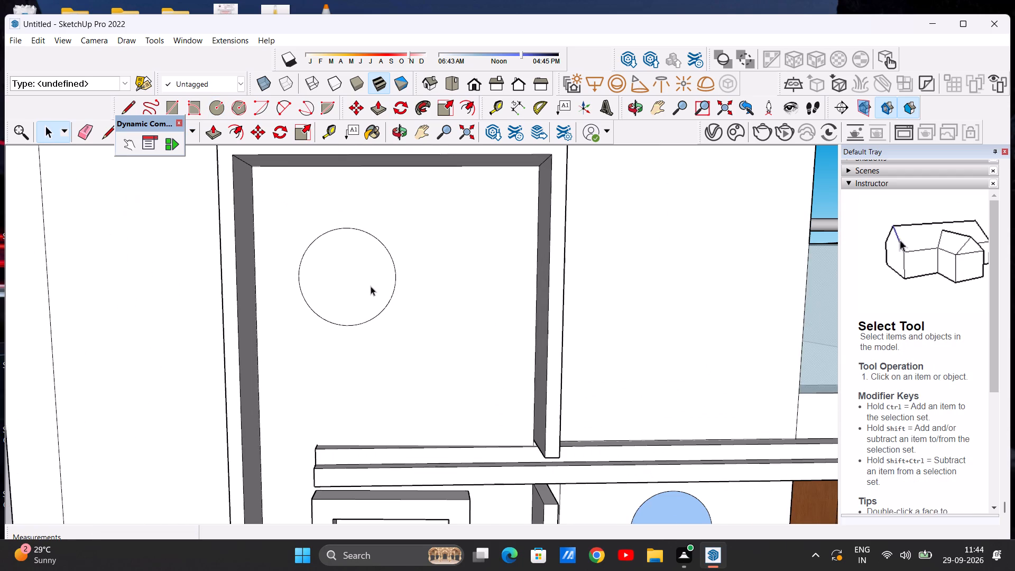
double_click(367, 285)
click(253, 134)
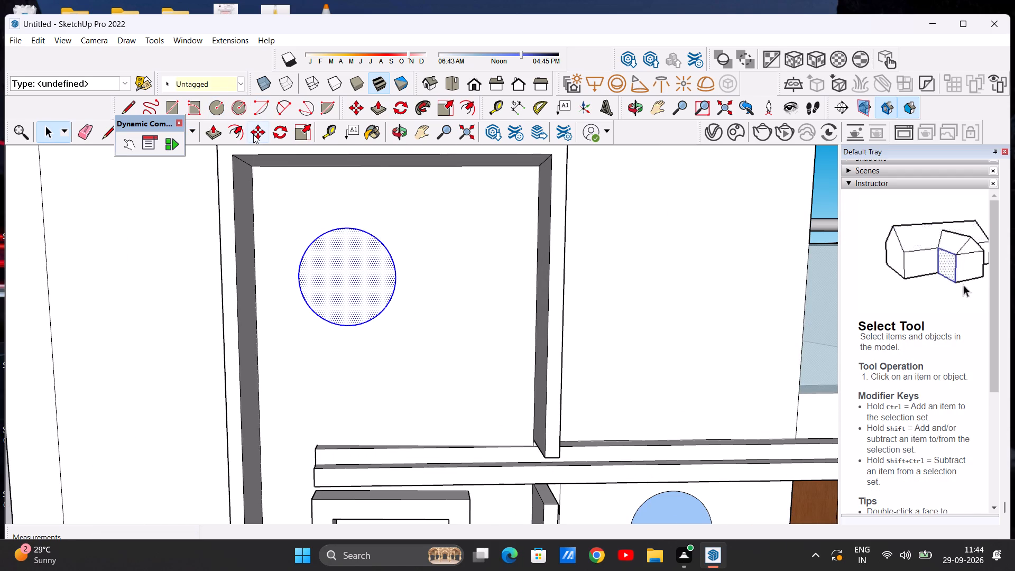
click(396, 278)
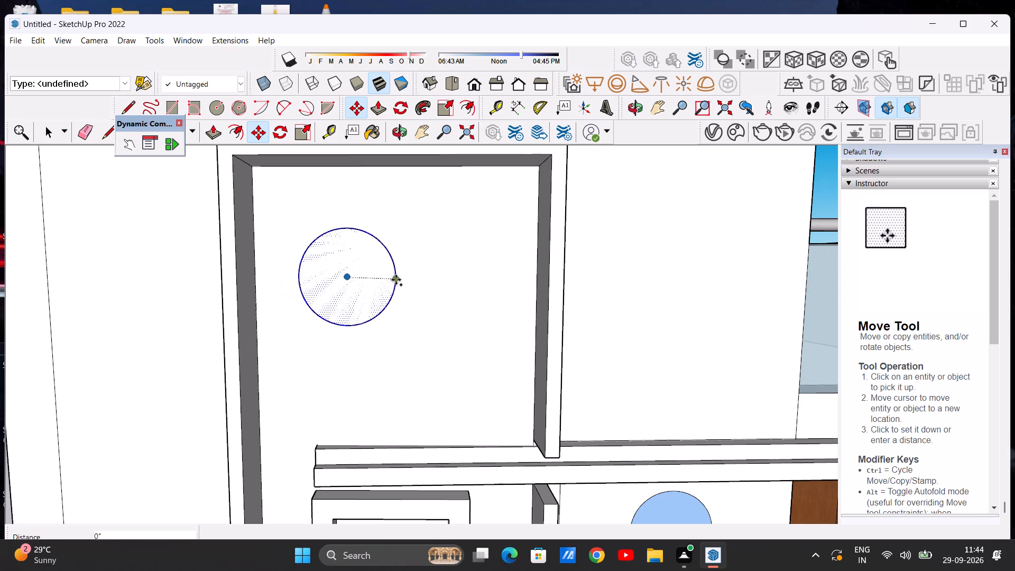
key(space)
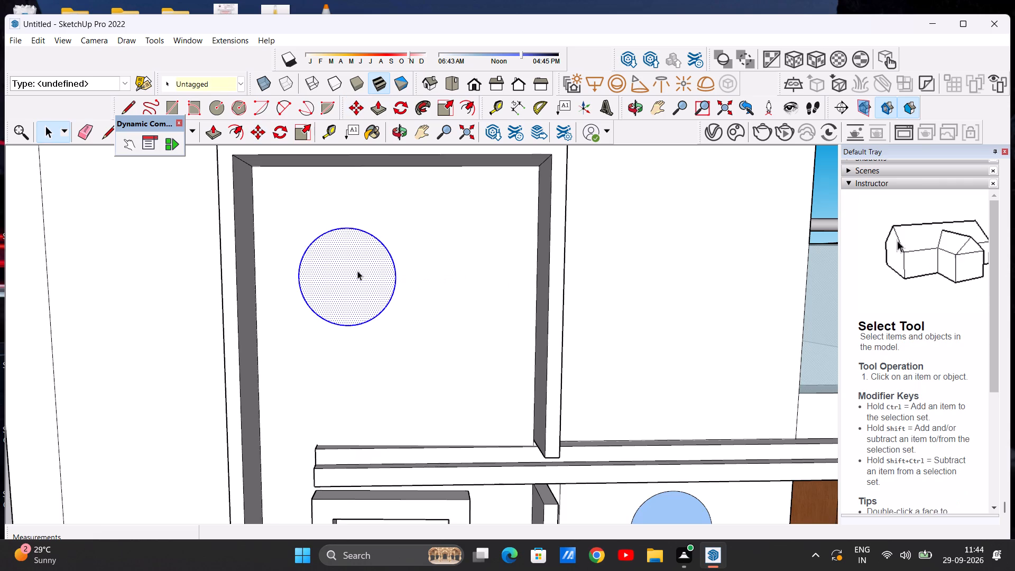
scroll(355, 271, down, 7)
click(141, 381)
Copy the circle's outline about 3' 7 5/16" sideways inside the large frame so that it overlaps the original circle.
scroll(413, 272, up, 3)
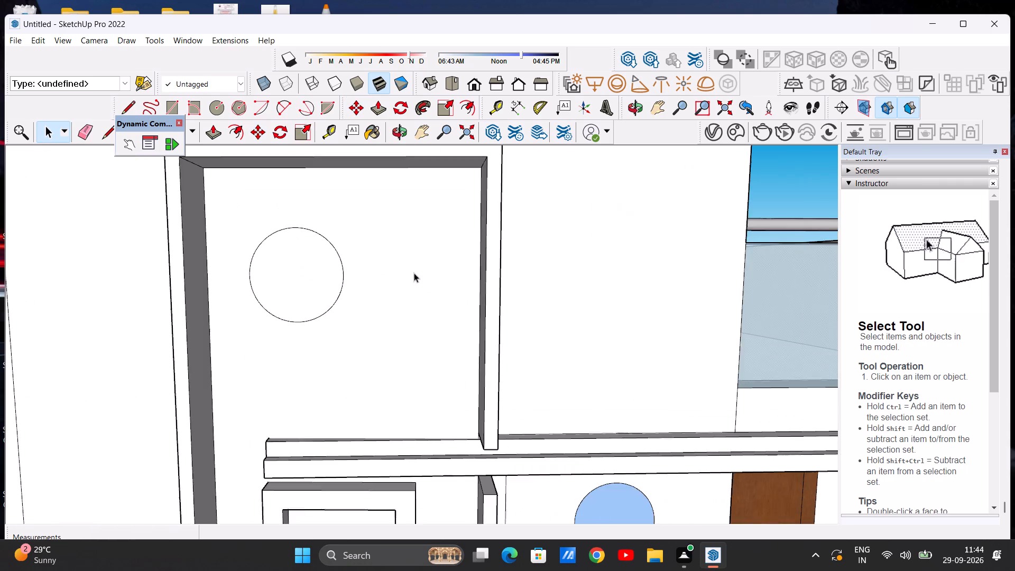
scroll(414, 273, up, 6)
click(314, 309)
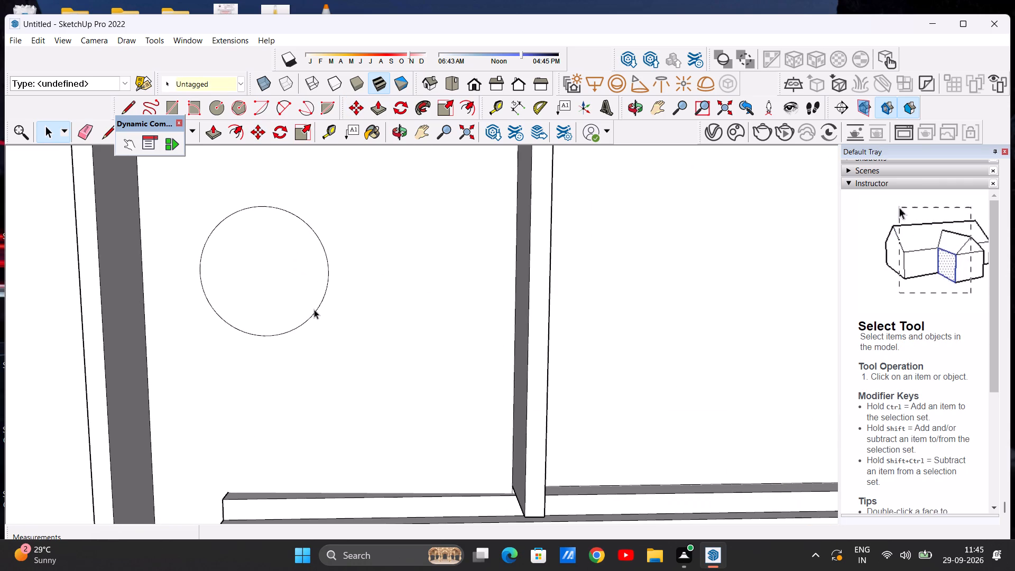
scroll(334, 270, down, 5)
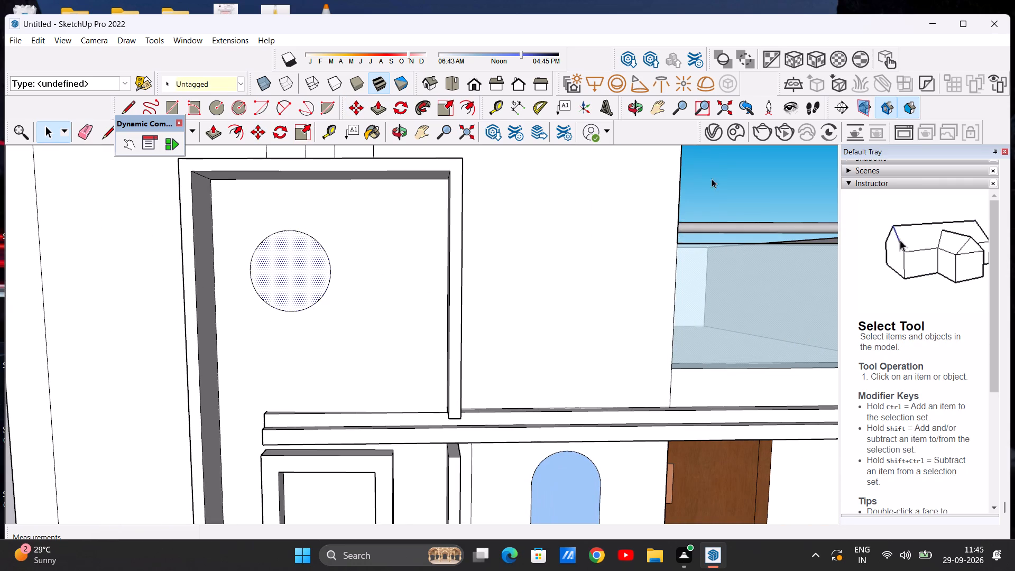
click(735, 173)
scroll(313, 286, up, 5)
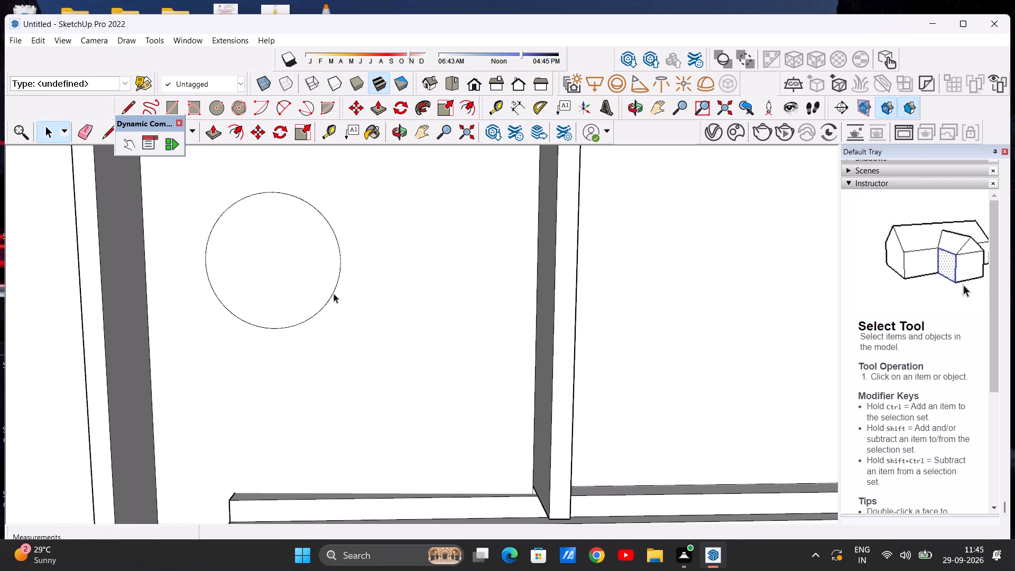
click(333, 293)
scroll(335, 286, down, 6)
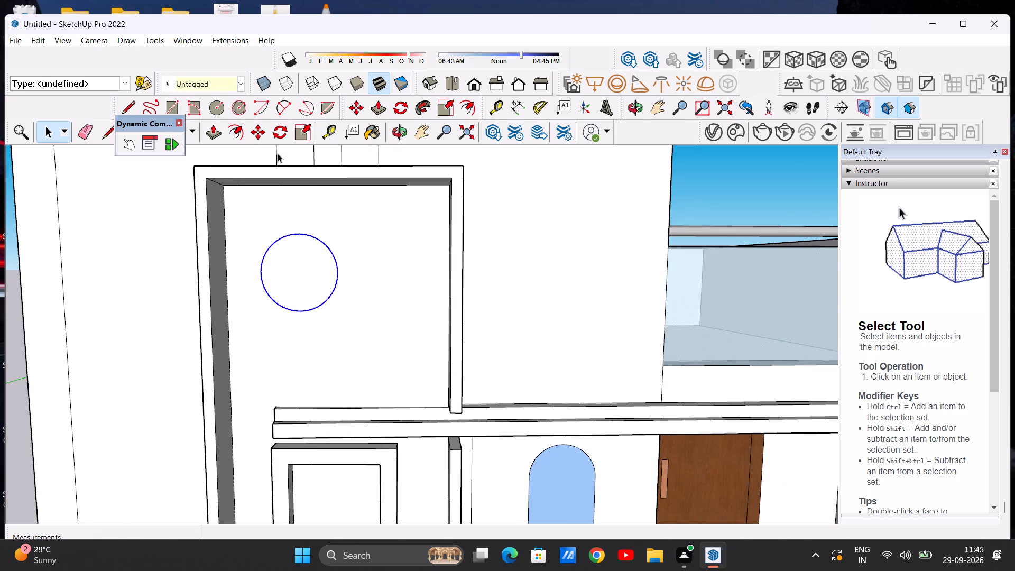
click(261, 133)
scroll(346, 315, up, 5)
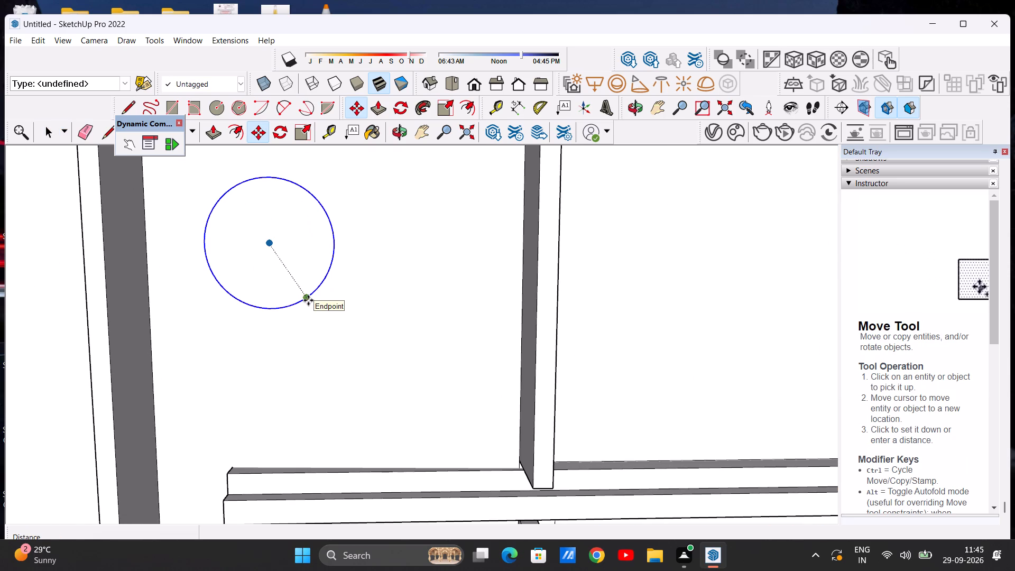
click(308, 300)
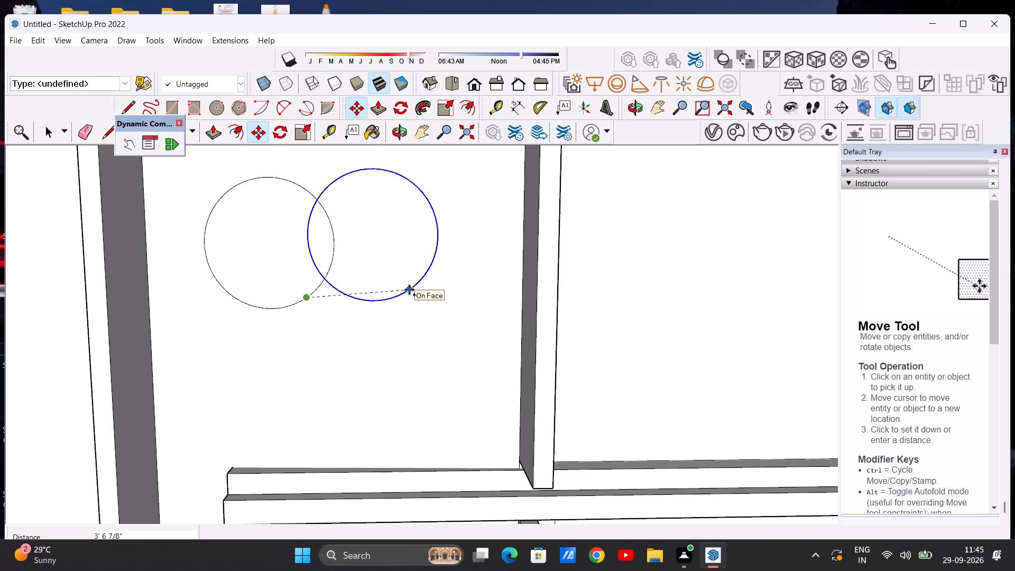
click(410, 289)
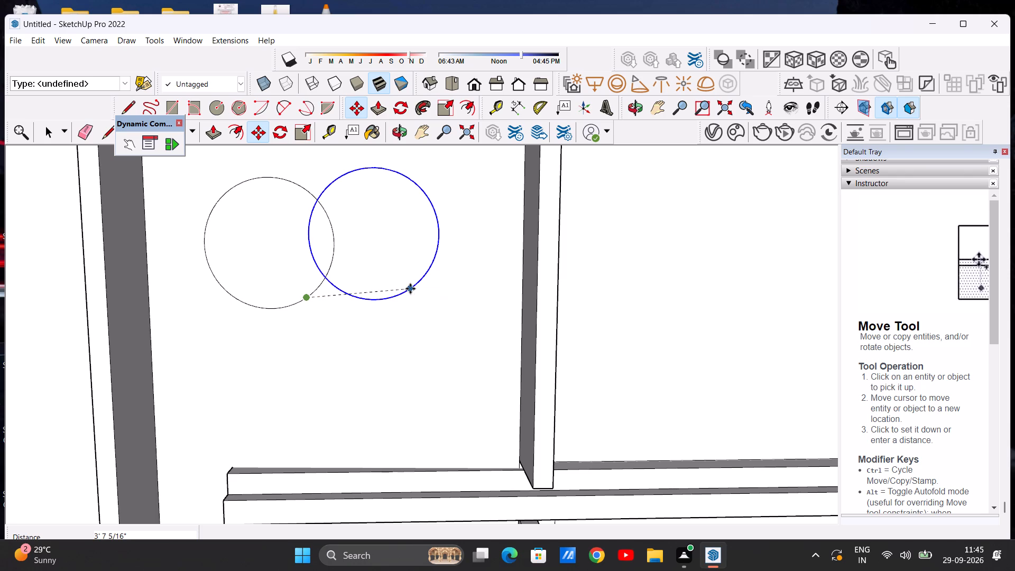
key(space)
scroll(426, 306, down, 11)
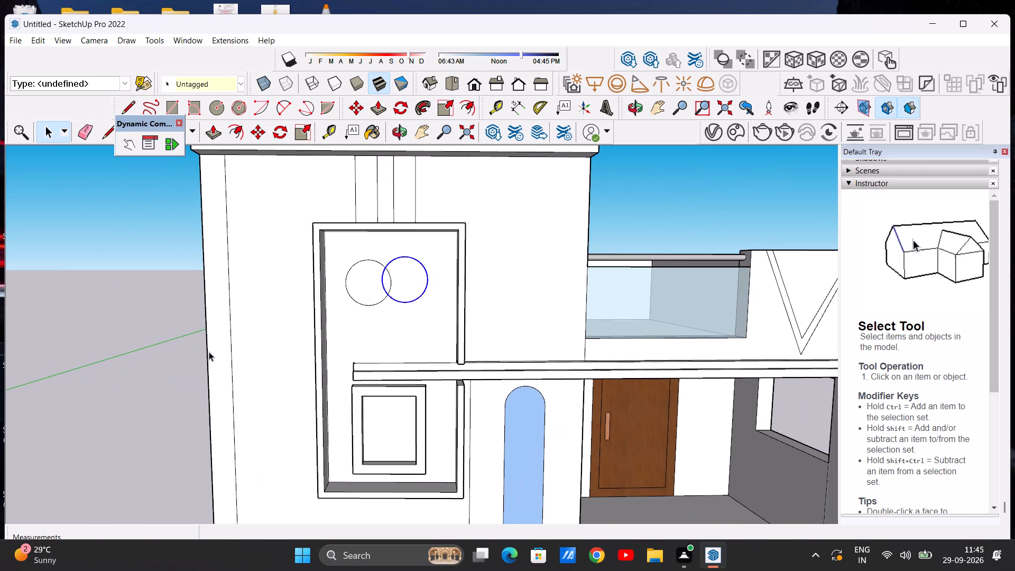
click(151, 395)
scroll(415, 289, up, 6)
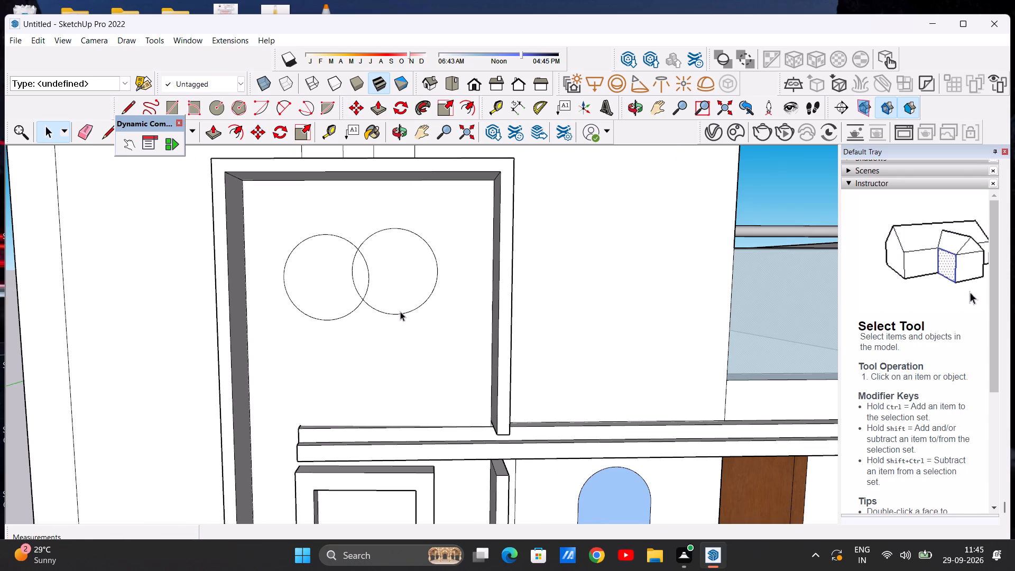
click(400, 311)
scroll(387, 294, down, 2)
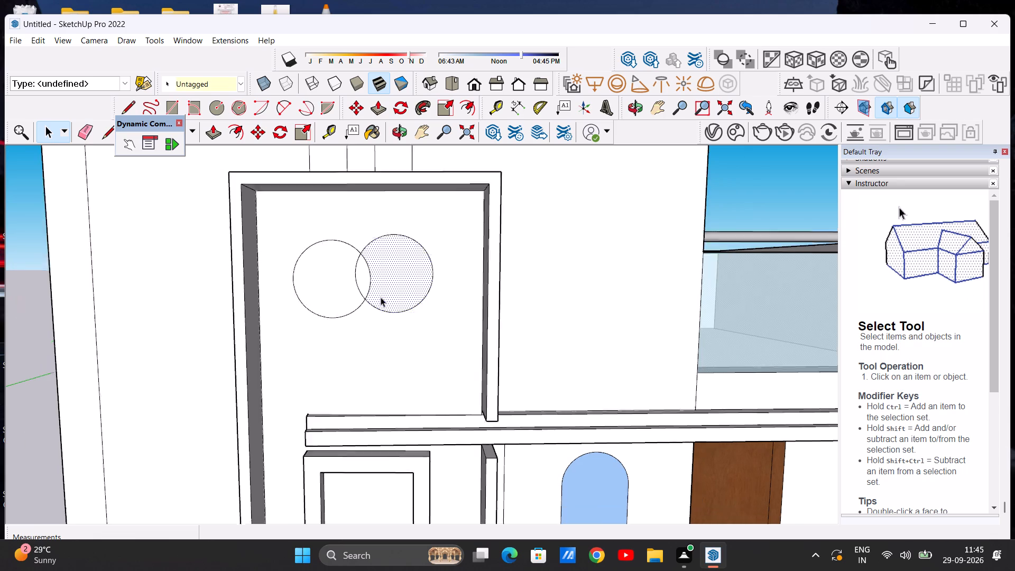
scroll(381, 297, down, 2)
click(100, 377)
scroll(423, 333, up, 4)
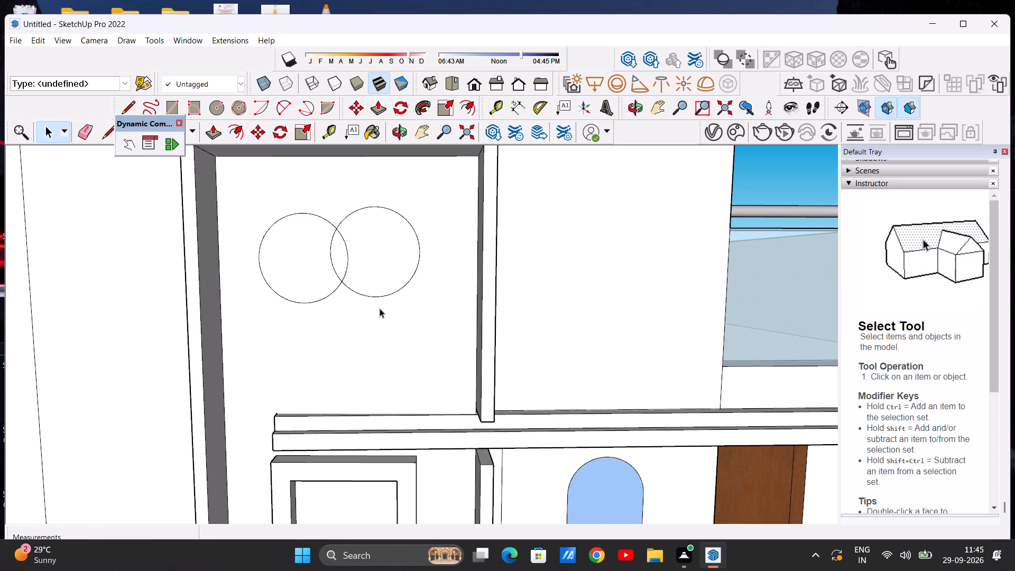
Move the copied circle's full outline, together with the circle overlapping it, about 4 3/8" down inside the large frame.
click(377, 296)
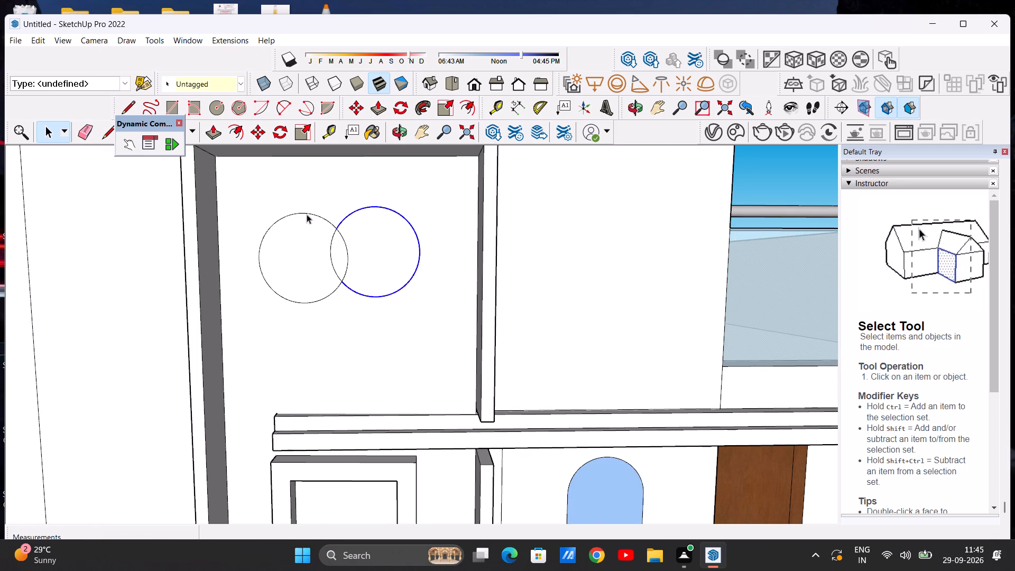
scroll(338, 259, up, 5)
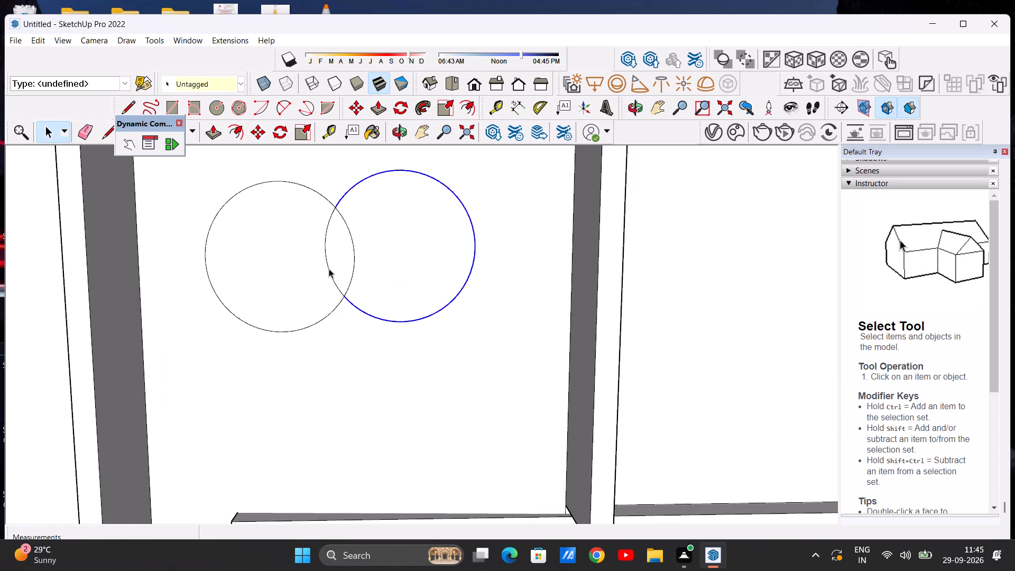
ctrl+click(329, 270)
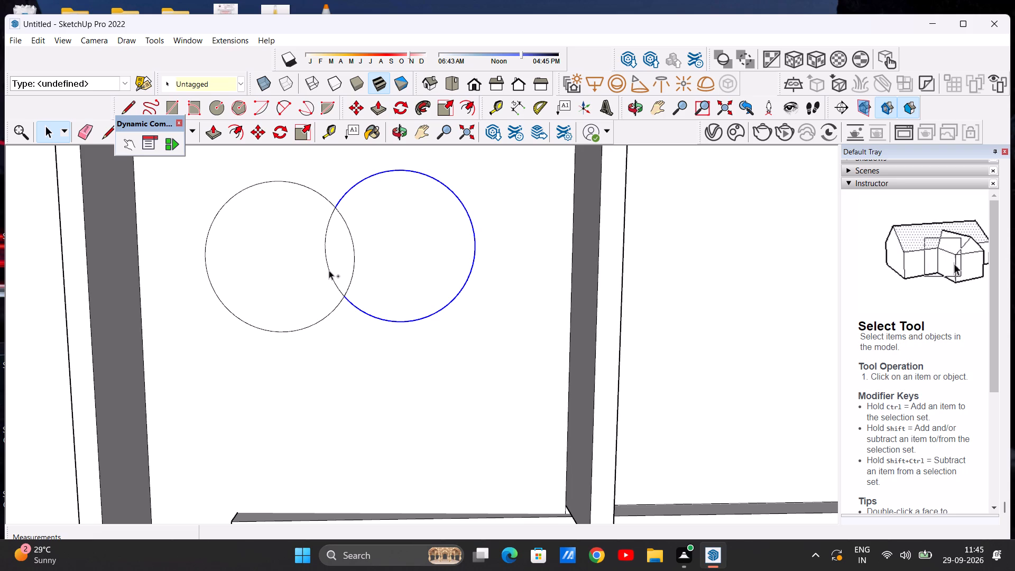
scroll(324, 277, down, 5)
click(261, 137)
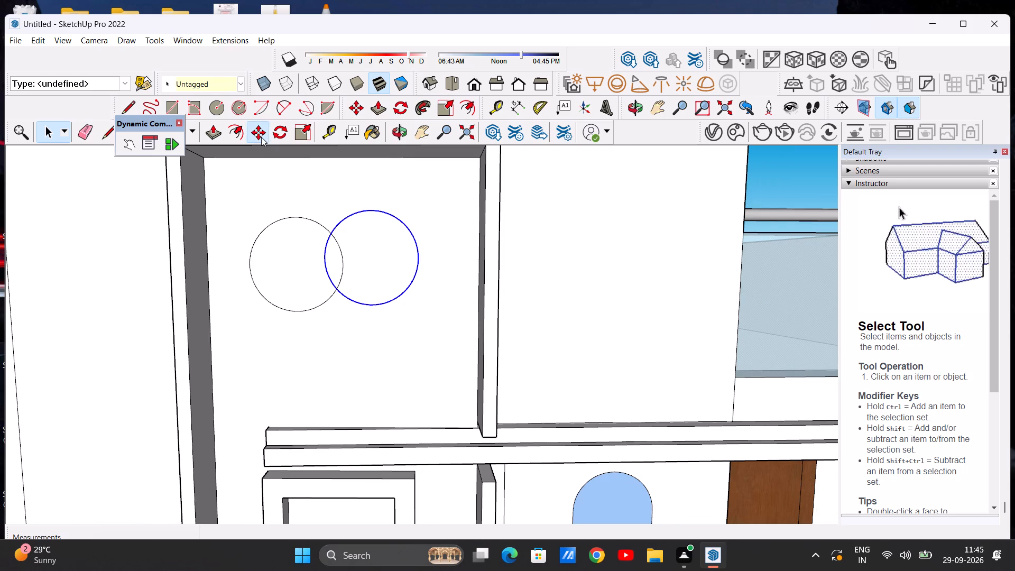
click(371, 304)
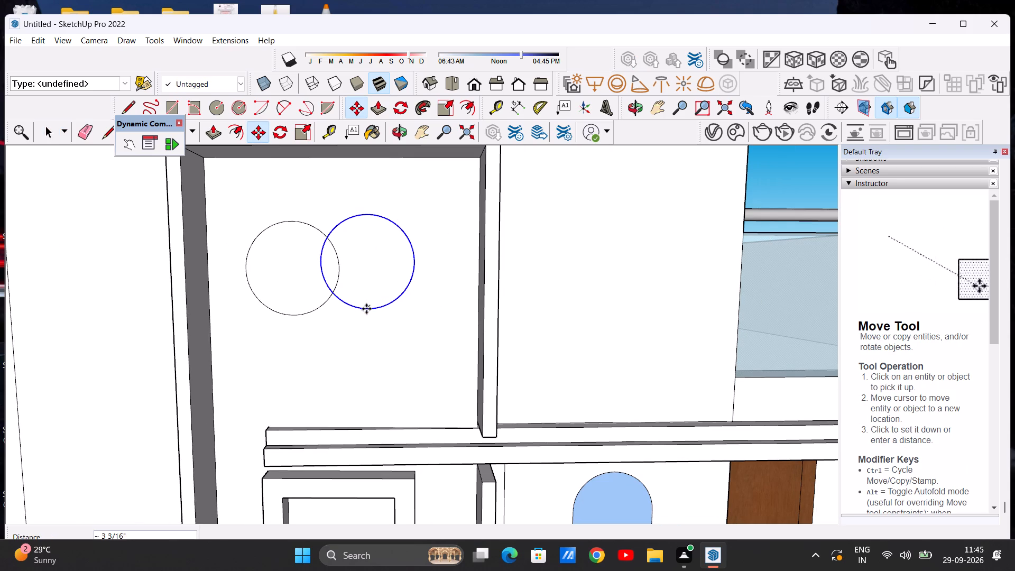
click(366, 312)
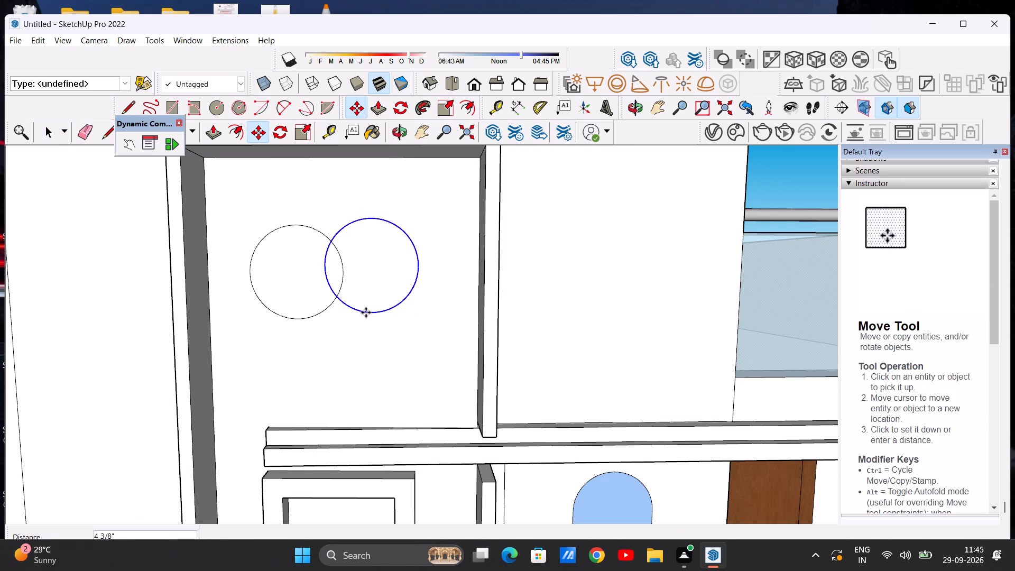
key(space)
scroll(349, 299, down, 7)
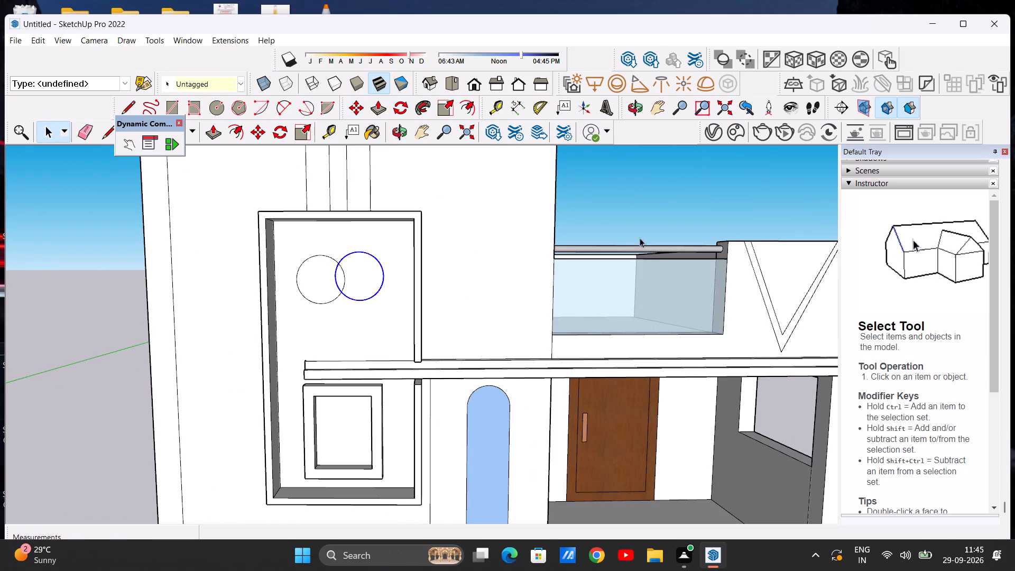
click(695, 208)
Examine the placement of the overlapping circles inside the large frame from oblique and front views.
scroll(459, 287, down, 4)
scroll(424, 297, up, 3)
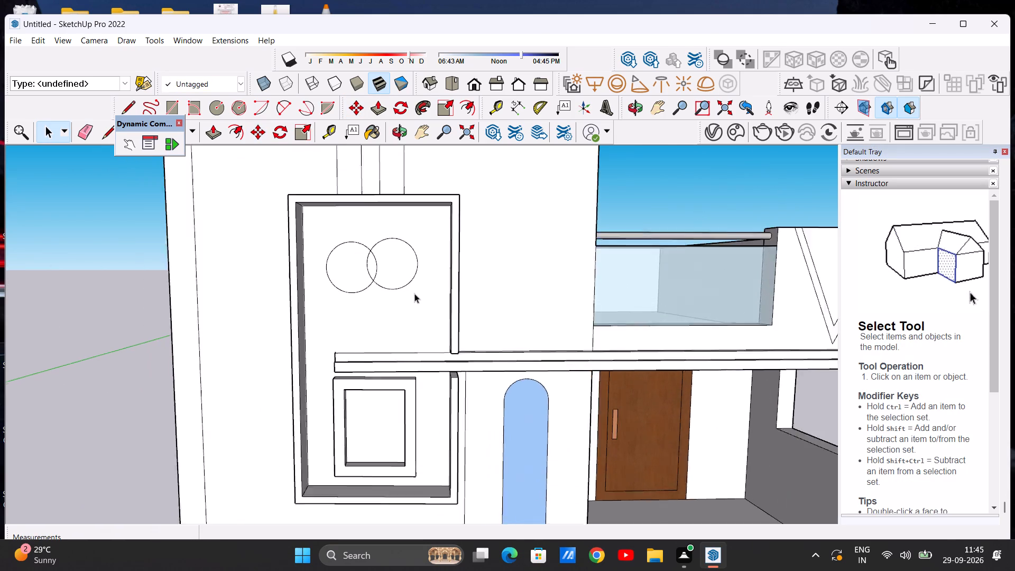
scroll(414, 293, up, 2)
scroll(796, 222, down, 10)
middle_drag(755, 220, 675, 223)
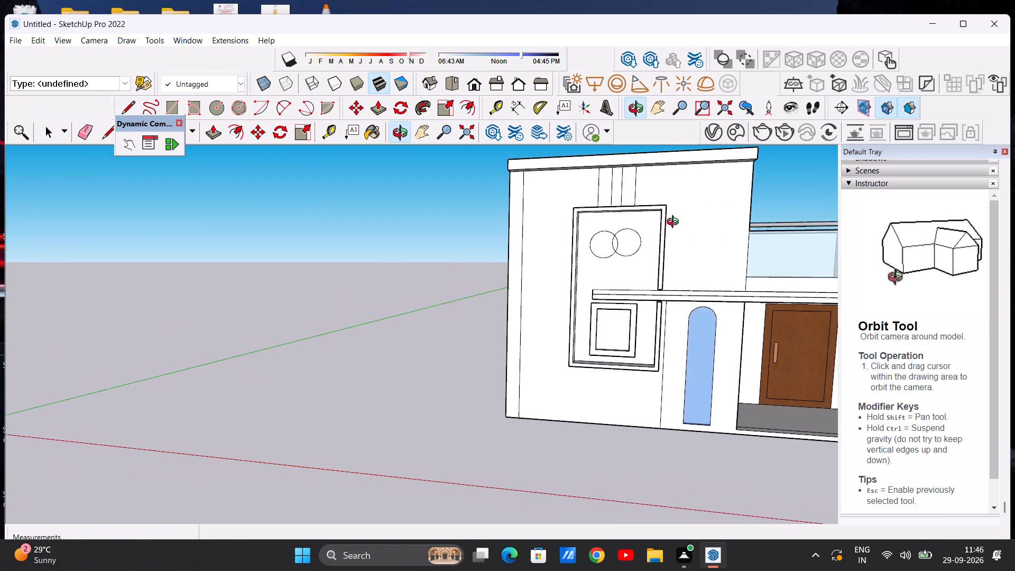
middle_drag(675, 223, 647, 274)
scroll(610, 289, up, 8)
scroll(596, 261, down, 2)
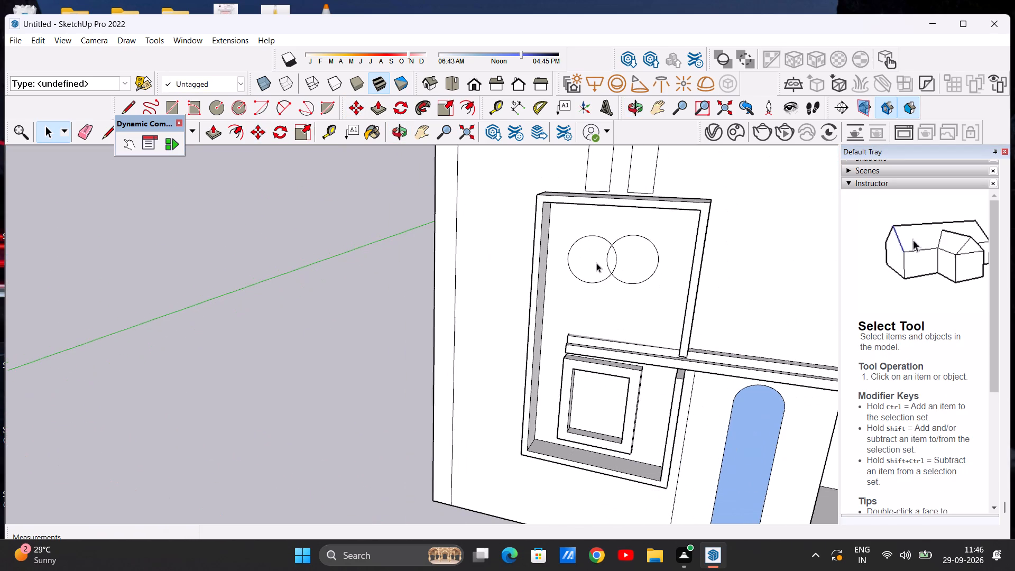
scroll(596, 263, down, 2)
scroll(621, 277, up, 4)
middle_drag(605, 282, 652, 289)
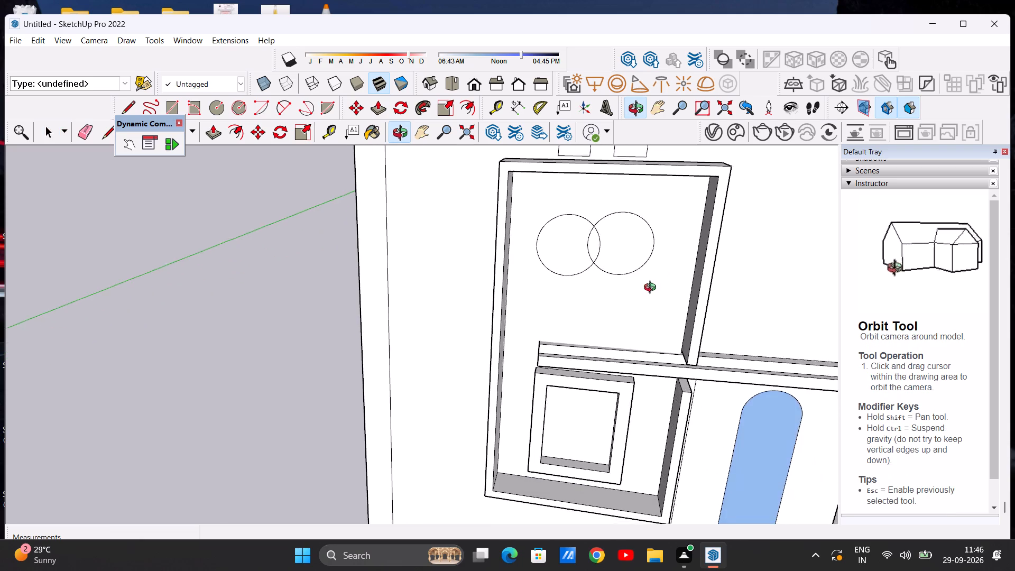
middle_drag(652, 289, 654, 262)
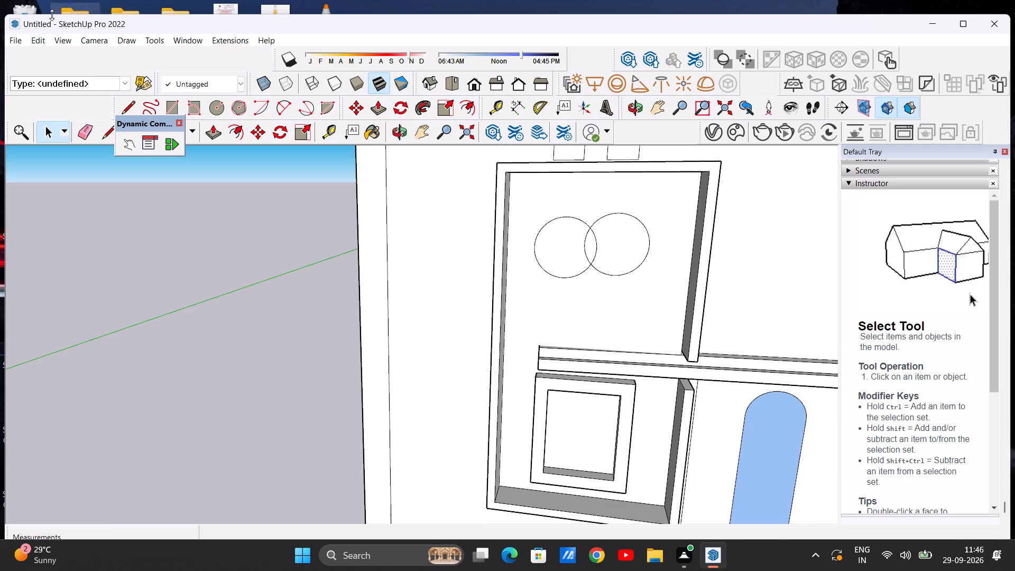
click(471, 91)
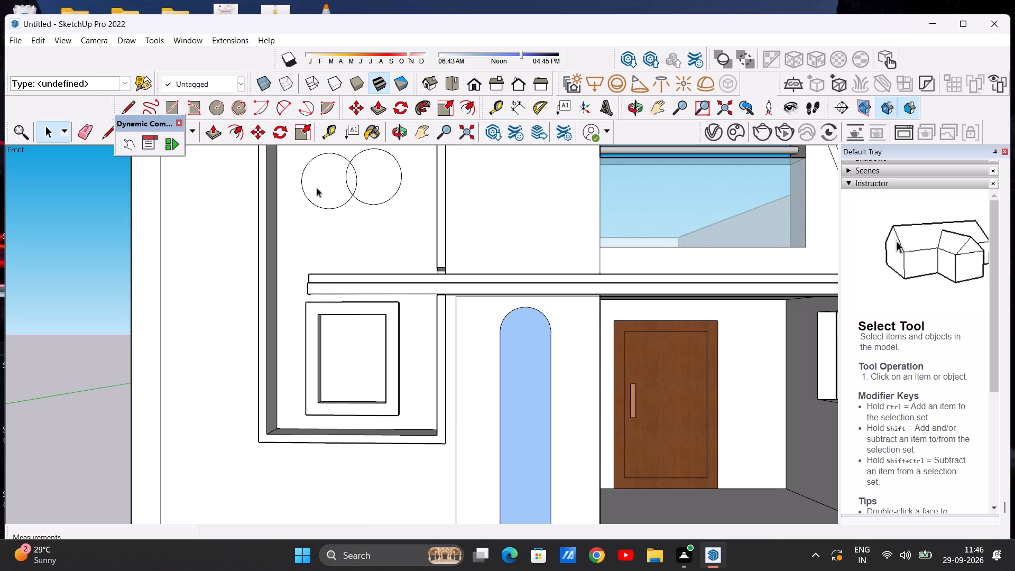
scroll(325, 233, down, 7)
scroll(329, 189, up, 12)
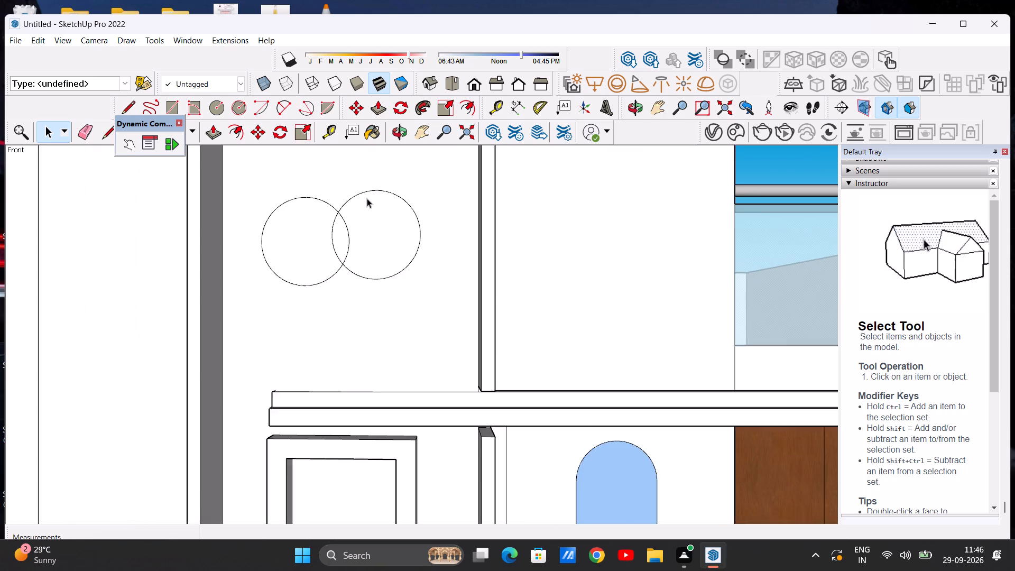
scroll(367, 198, up, 1)
scroll(384, 224, down, 15)
scroll(370, 205, up, 6)
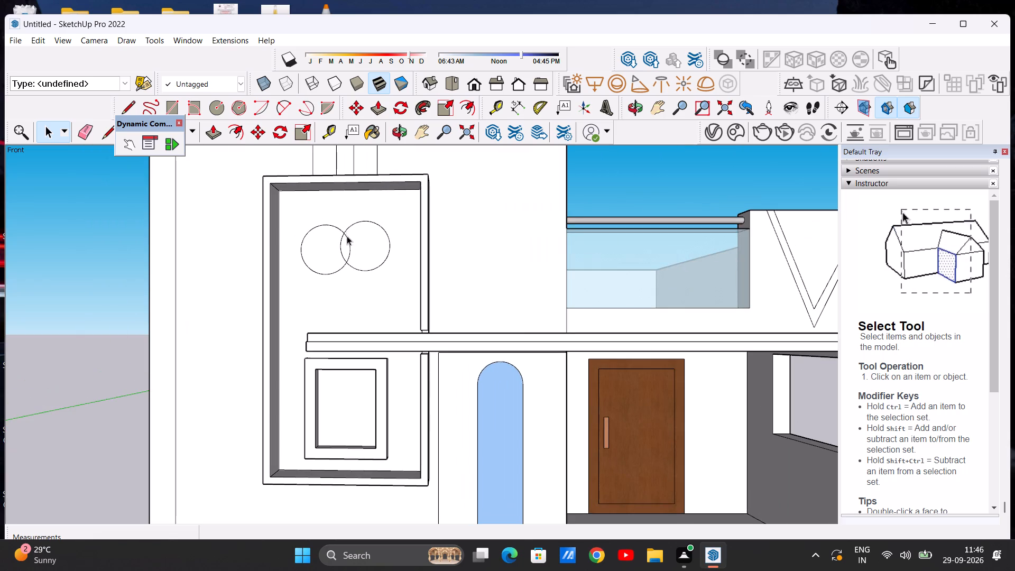
middle_drag(347, 229, 348, 268)
scroll(354, 260, up, 3)
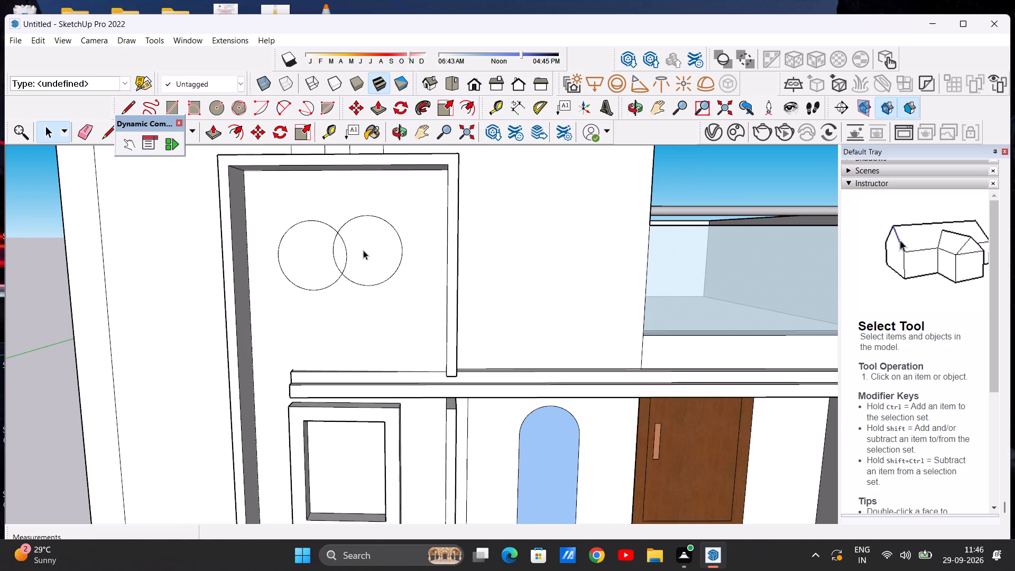
Offset the original circle's crescent face about 5 7/8" inward, outside the area where the two circles overlap.
scroll(370, 245, up, 2)
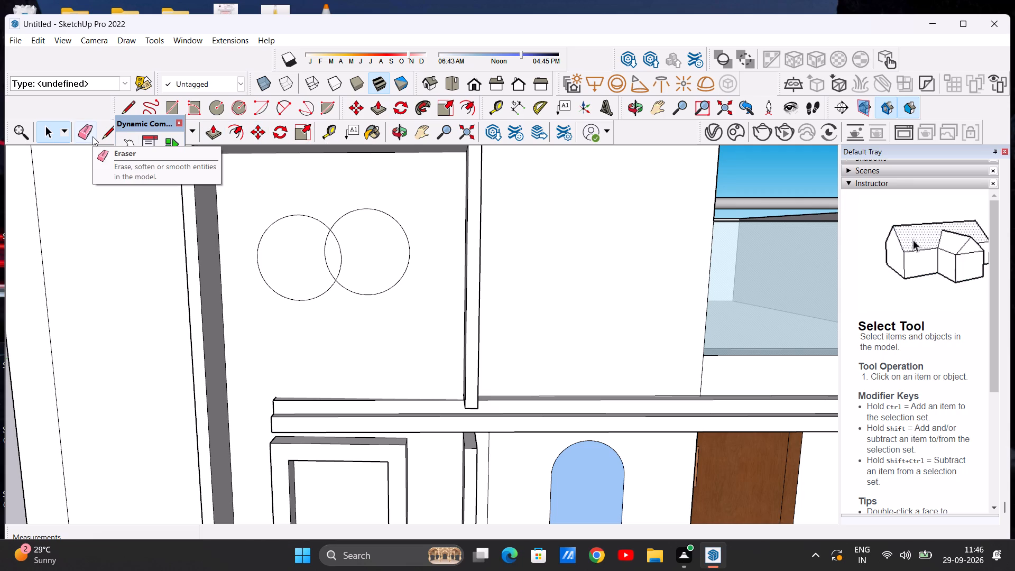
click(241, 134)
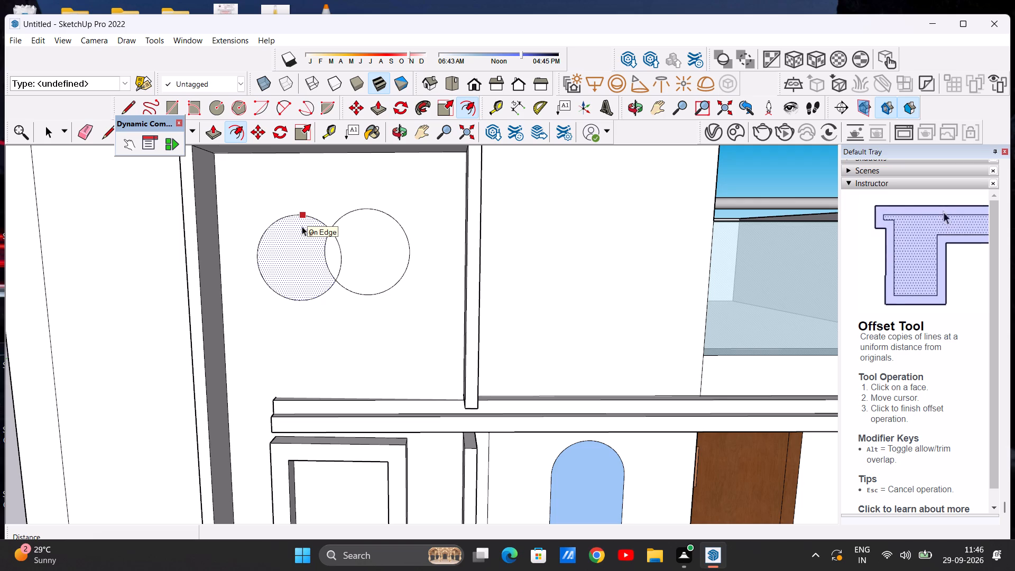
scroll(302, 227, down, 4)
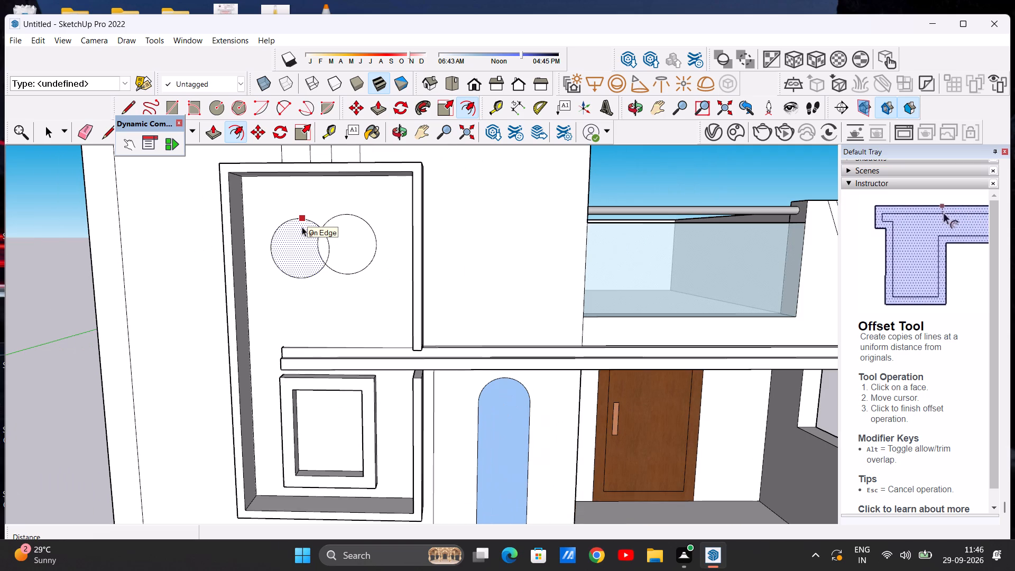
key(space)
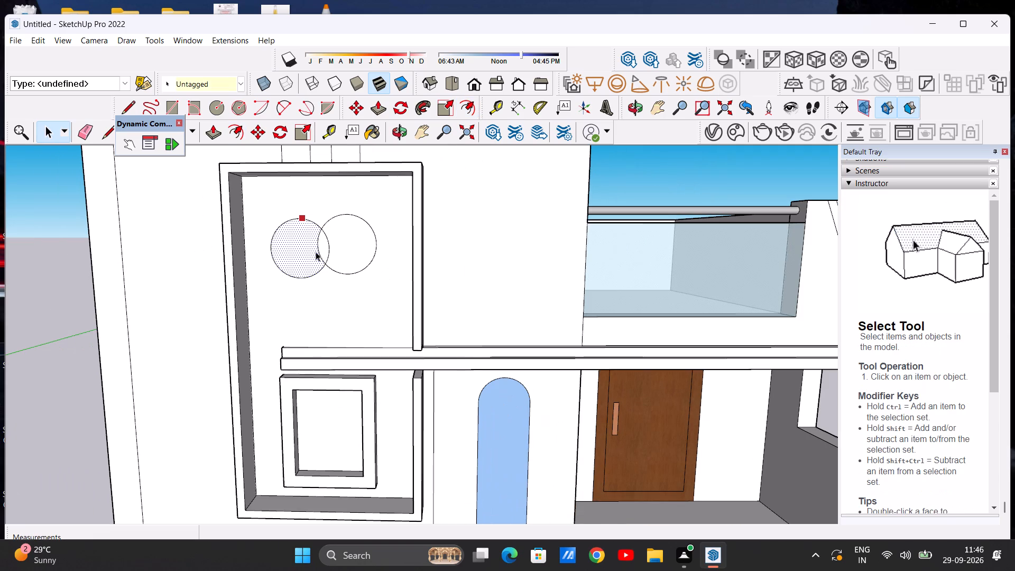
scroll(314, 251, up, 2)
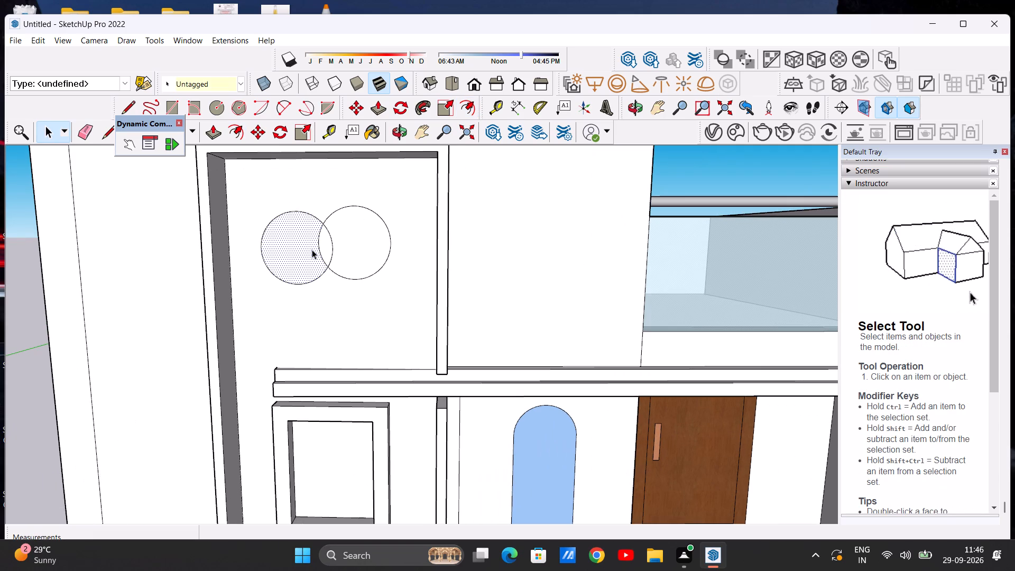
click(236, 132)
click(278, 220)
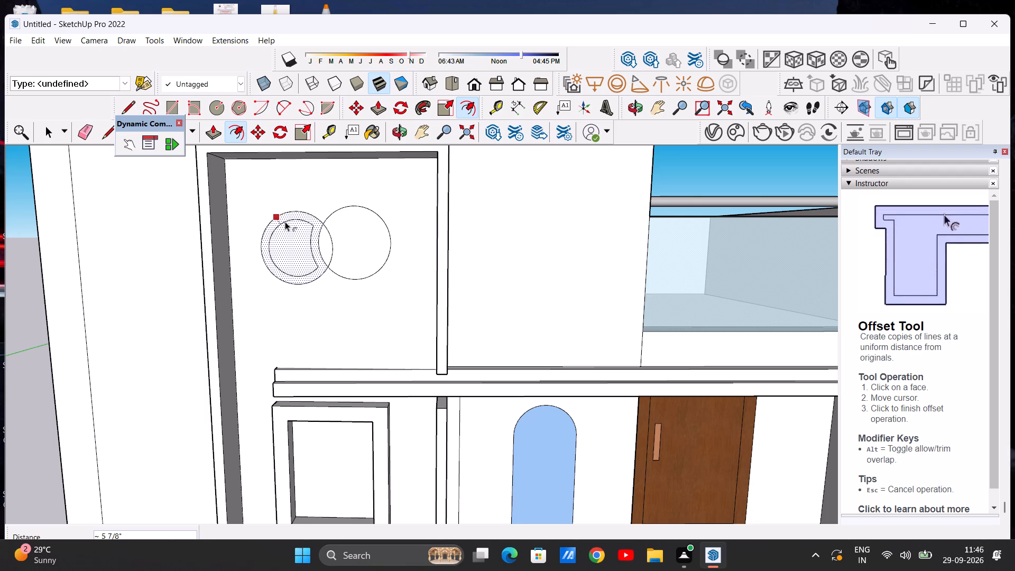
click(285, 222)
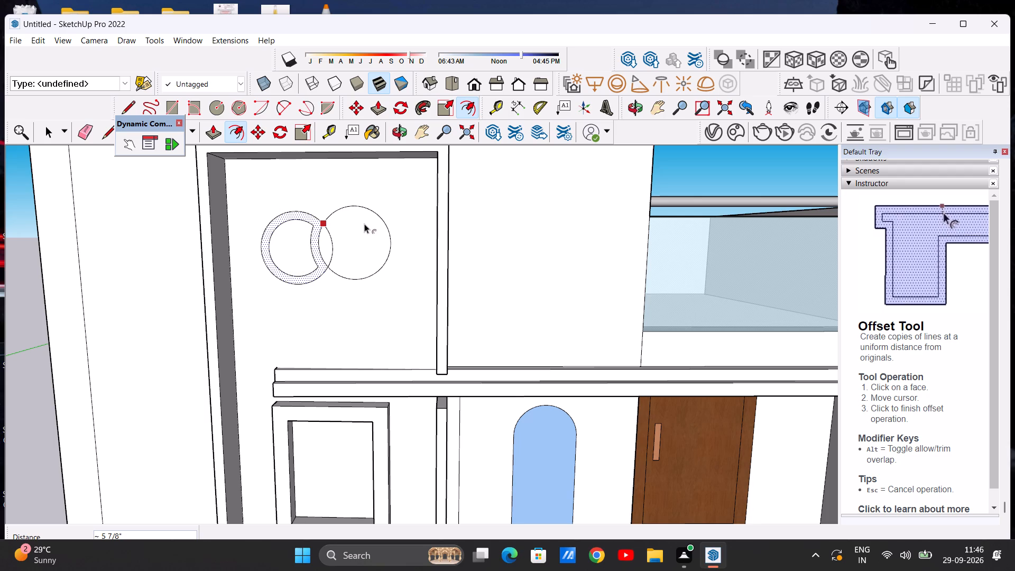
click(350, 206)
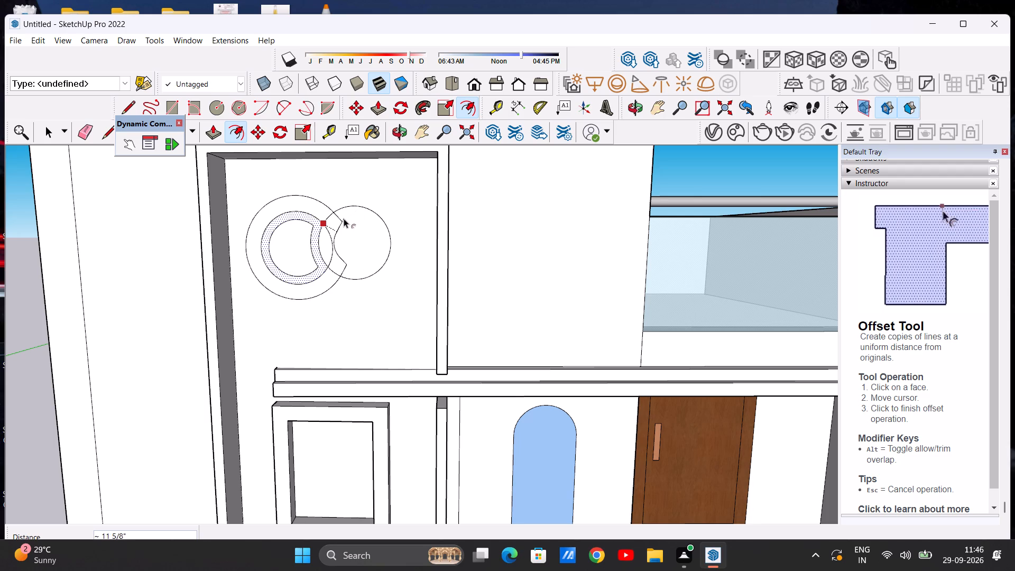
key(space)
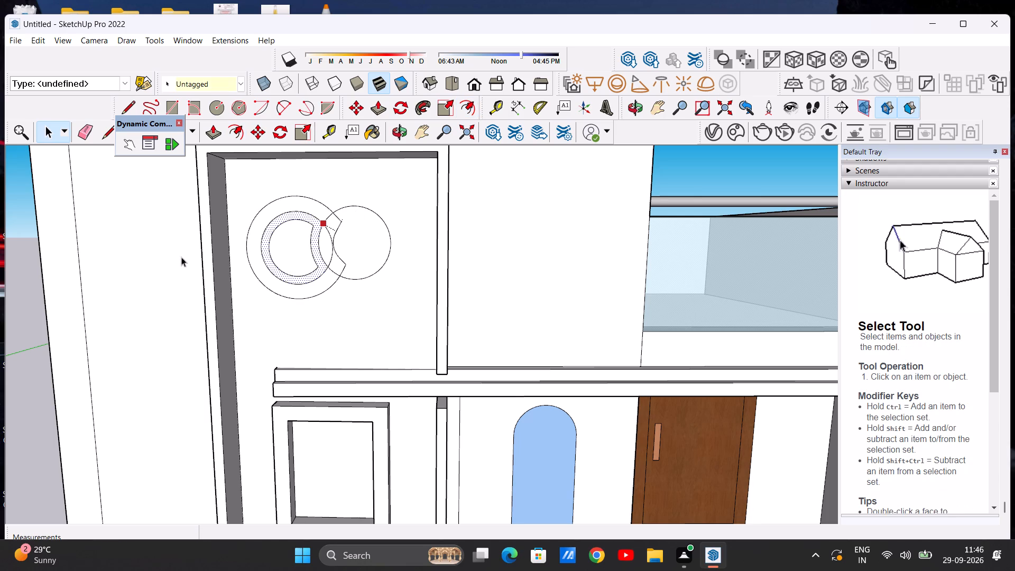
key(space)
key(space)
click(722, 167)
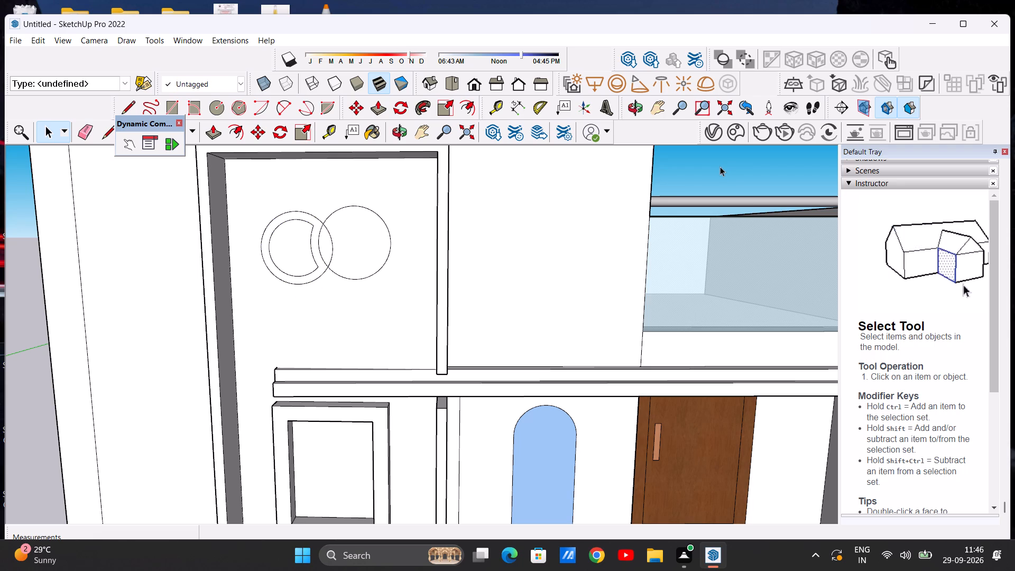
Offset the copied circle's crescent face about 5 5/16" inward to form a second ring beside the first.
scroll(321, 243, down, 2)
scroll(348, 240, up, 3)
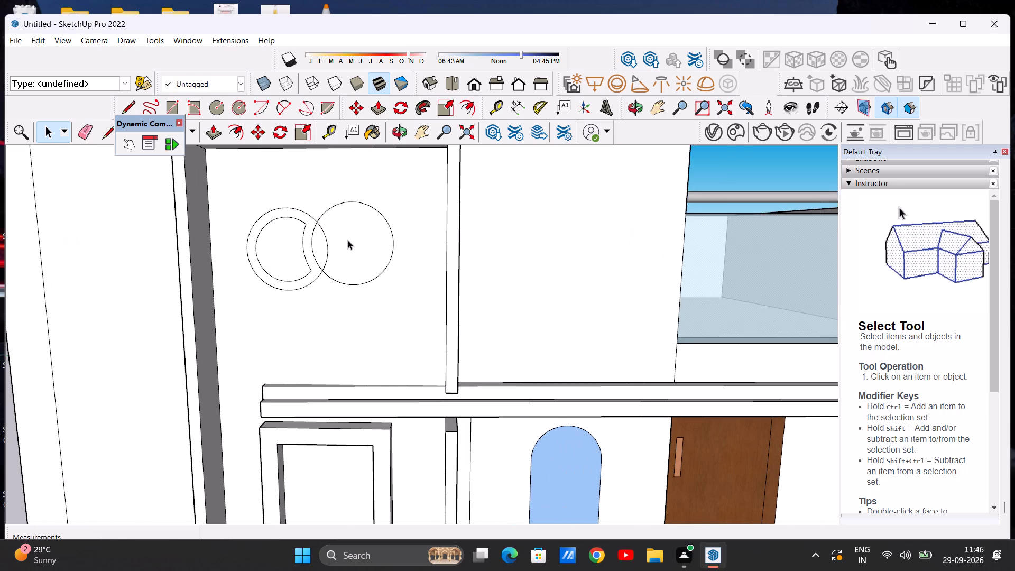
click(234, 128)
click(349, 204)
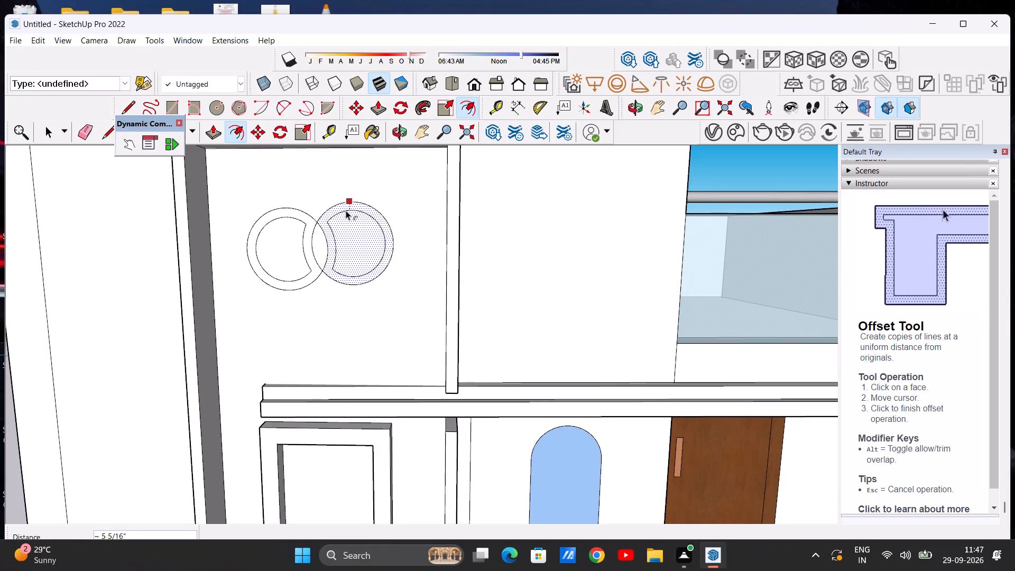
click(346, 210)
key(space)
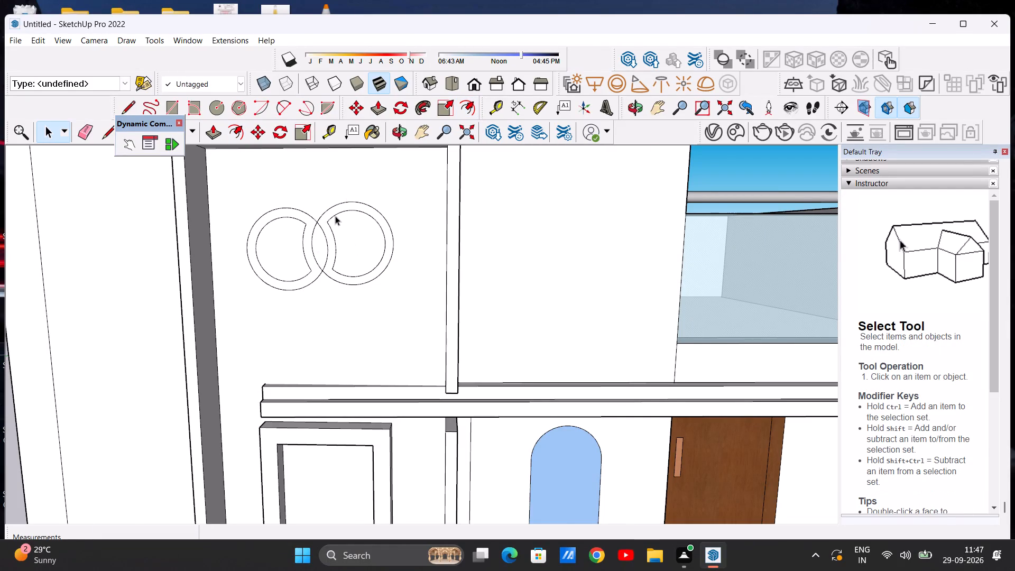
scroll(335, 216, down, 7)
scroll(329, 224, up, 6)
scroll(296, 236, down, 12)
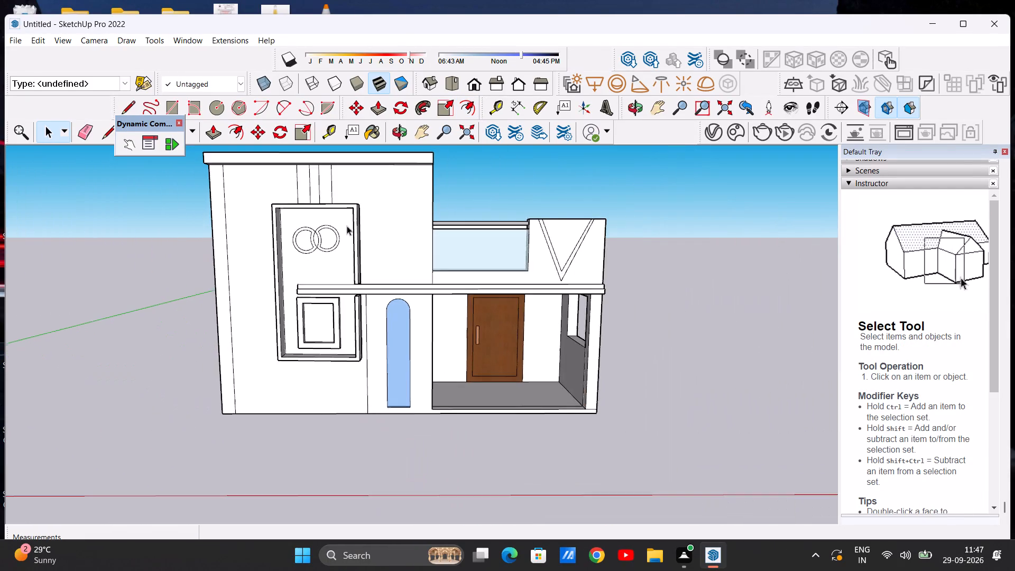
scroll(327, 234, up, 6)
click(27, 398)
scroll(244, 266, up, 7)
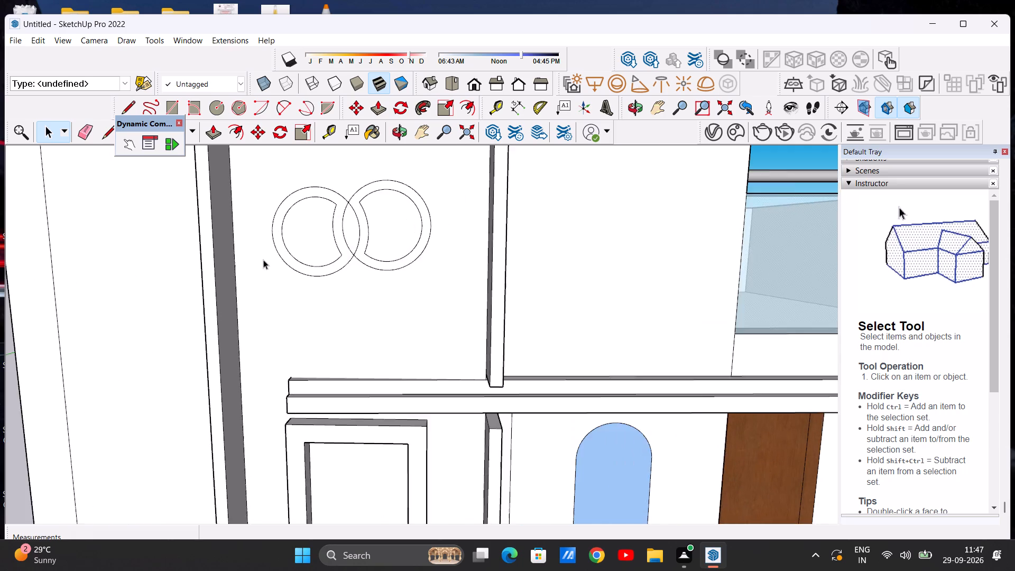
Examine the two overlapping crescent rings inside the large frame from close, distant and oblique views.
scroll(272, 257, down, 16)
middle_drag(346, 264, 357, 249)
scroll(347, 264, up, 1)
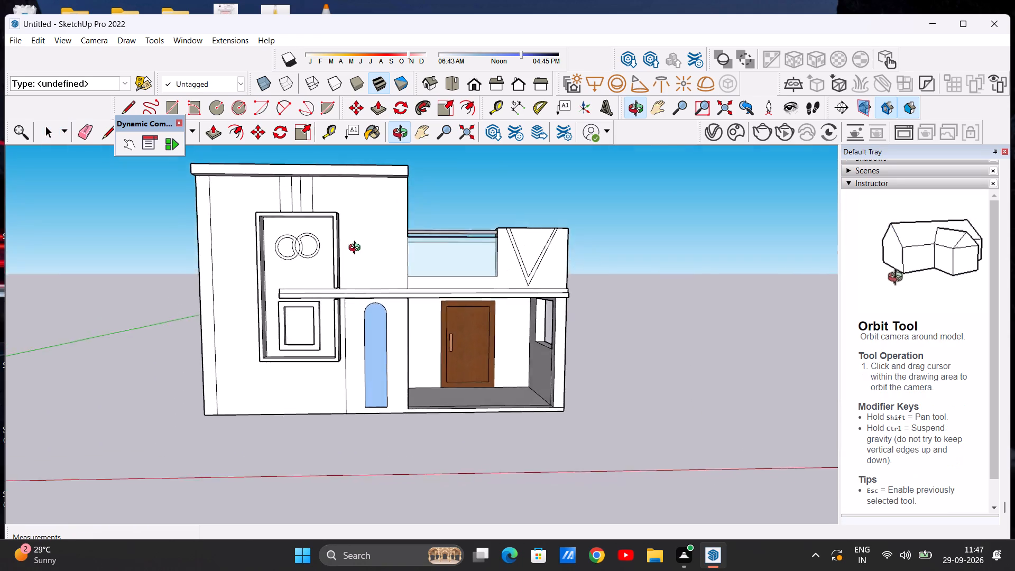
middle_drag(357, 249, 329, 259)
scroll(294, 242, up, 12)
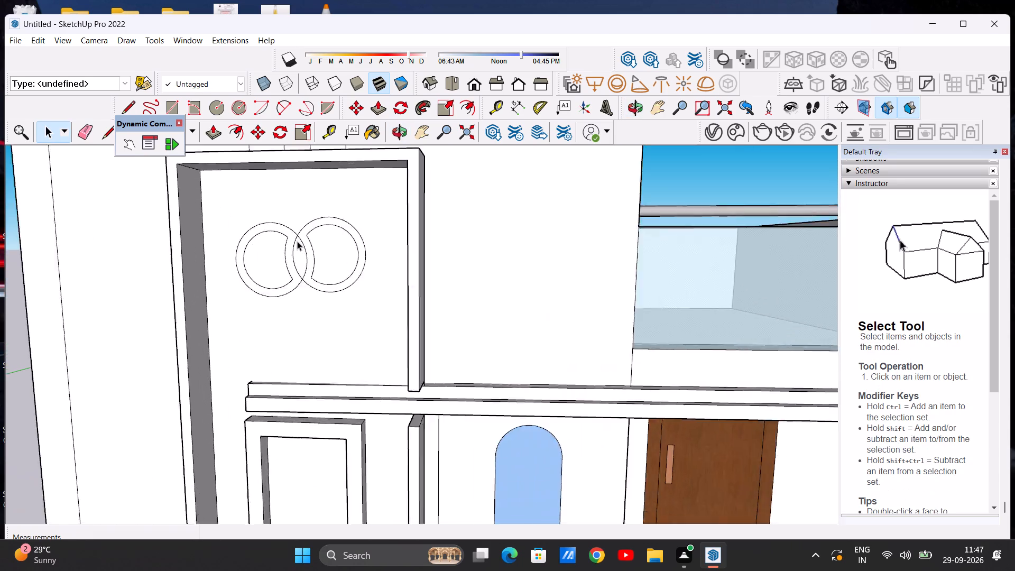
scroll(297, 241, up, 3)
scroll(302, 244, down, 8)
scroll(301, 253, up, 11)
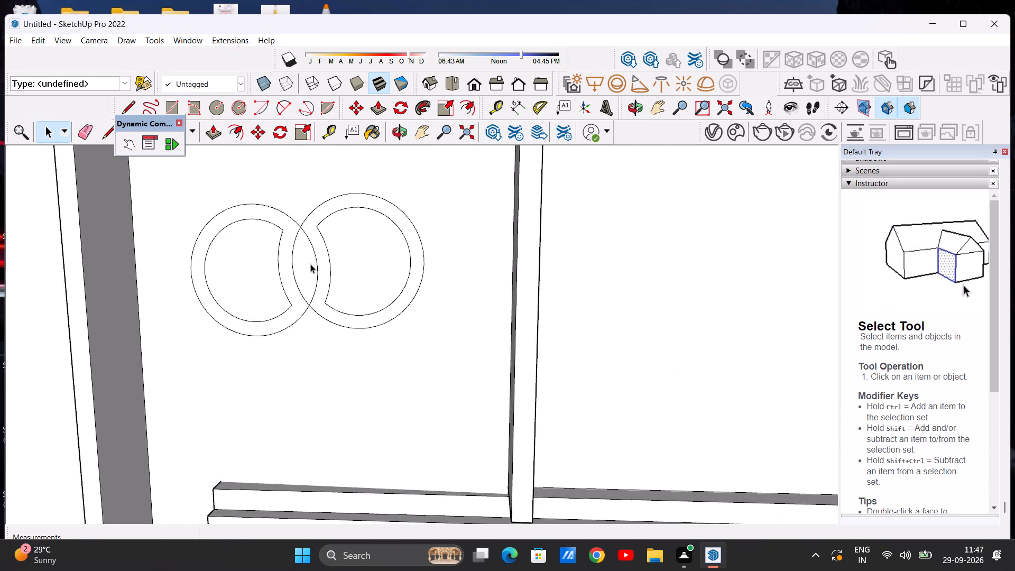
scroll(310, 264, up, 7)
scroll(310, 264, down, 19)
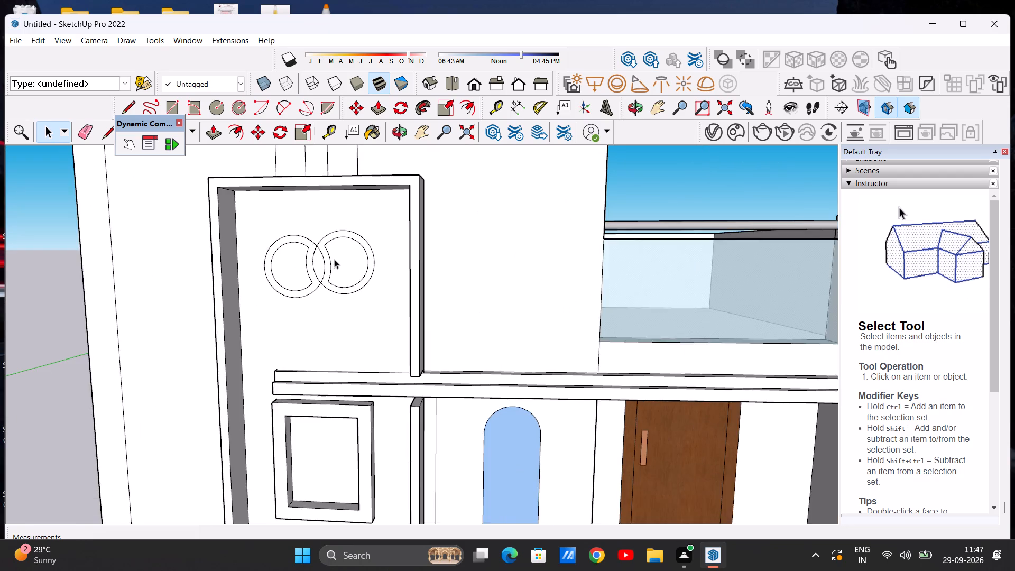
scroll(335, 259, down, 4)
scroll(324, 273, up, 5)
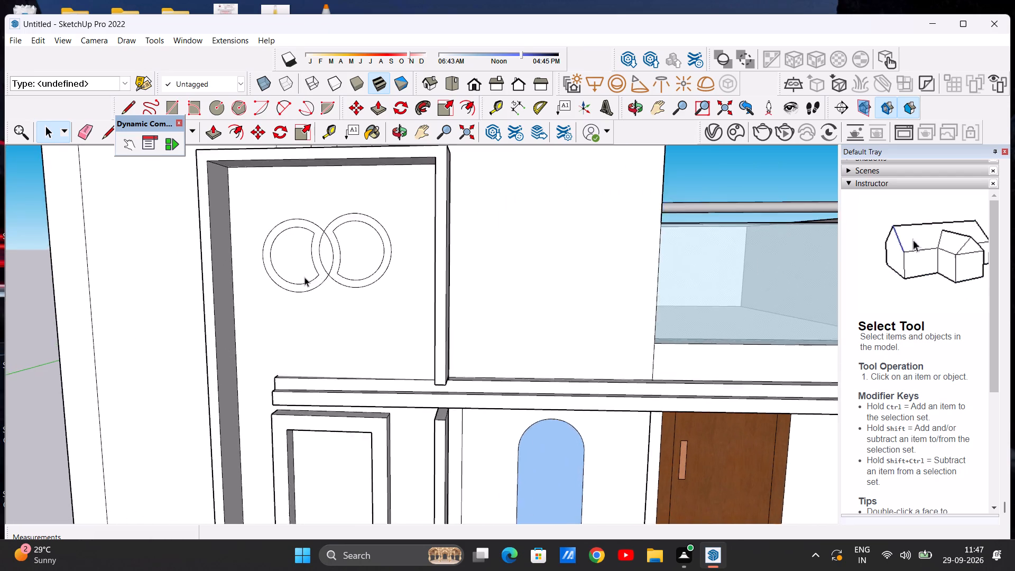
scroll(304, 277, up, 3)
scroll(281, 277, down, 5)
scroll(388, 225, up, 6)
scroll(342, 242, down, 1)
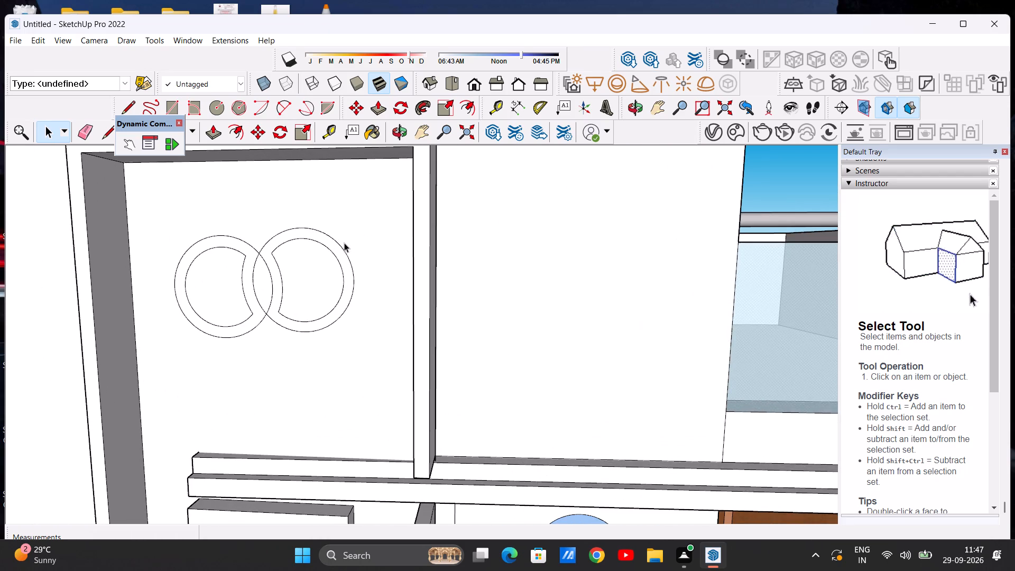
scroll(344, 243, down, 2)
Undo both crescent offsets and the overlapping circles, back to the blank face inside the large frame.
key(ctrl+z)
key(ctrl+z)
key(ctrl+z)
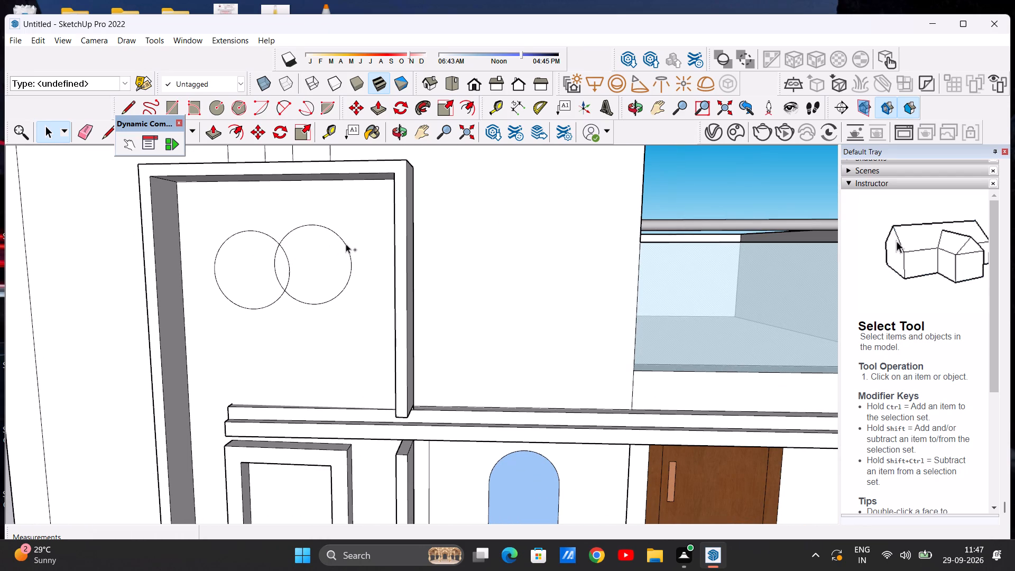
key(ctrl+z)
key(ctrl+z)
key(ctrl+z)
key(ctrl+z)
key(ctrl+z)
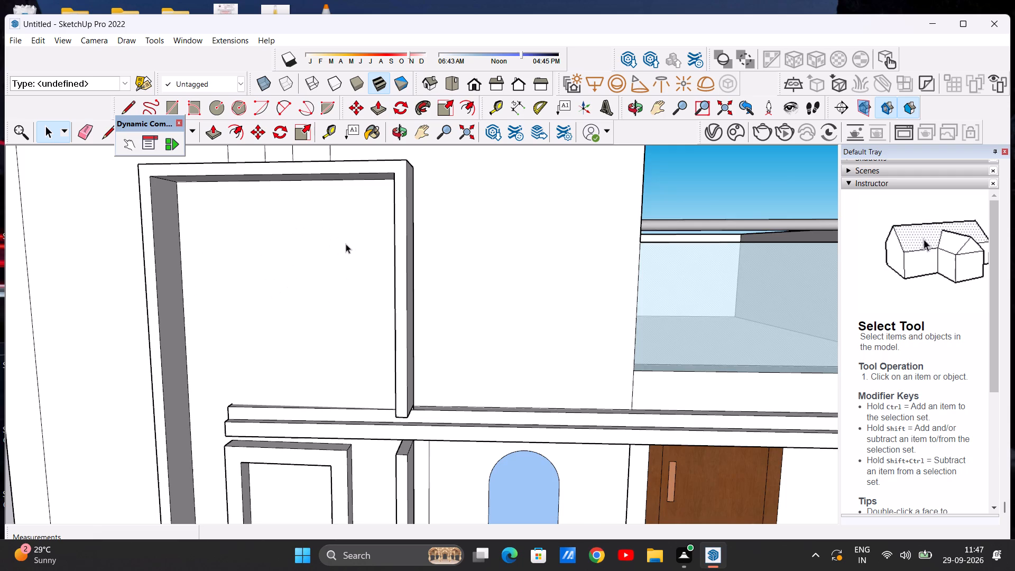
Draw a circle with a radius of about 2' 7 5/8" on the upper left part of the large frame's recessed face.
scroll(346, 244, down, 8)
middle_drag(316, 239, 327, 228)
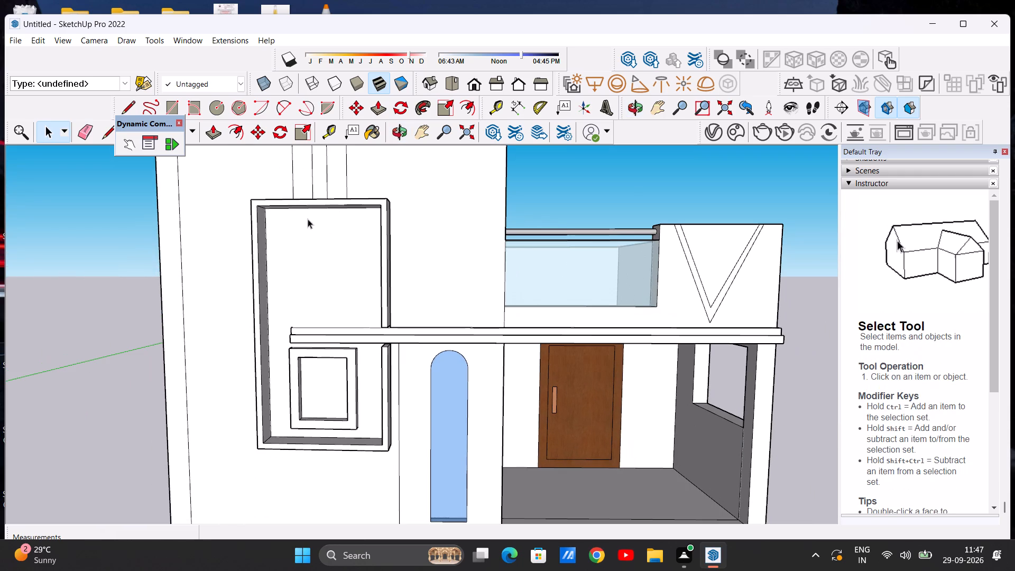
click(217, 105)
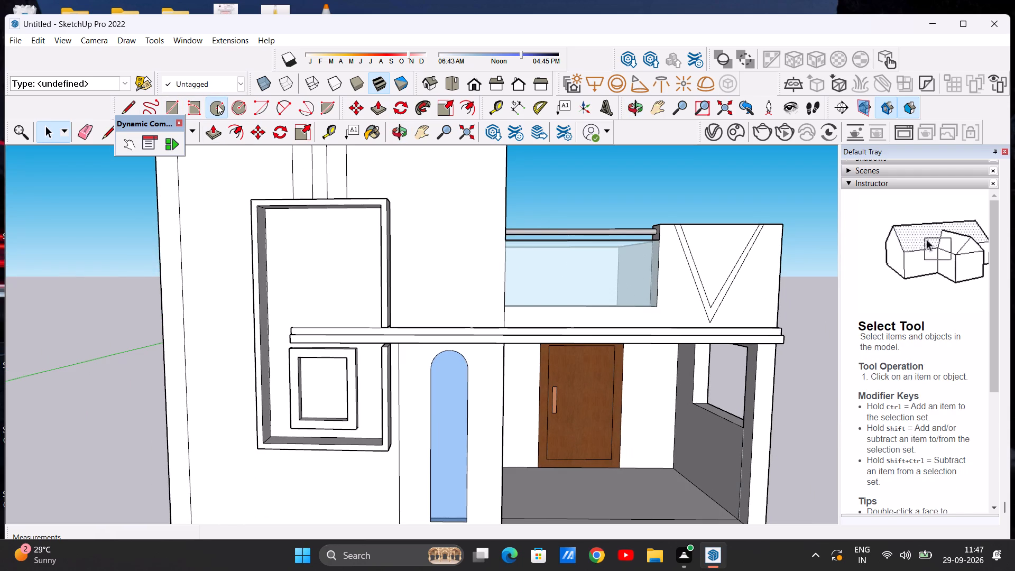
scroll(291, 254, up, 6)
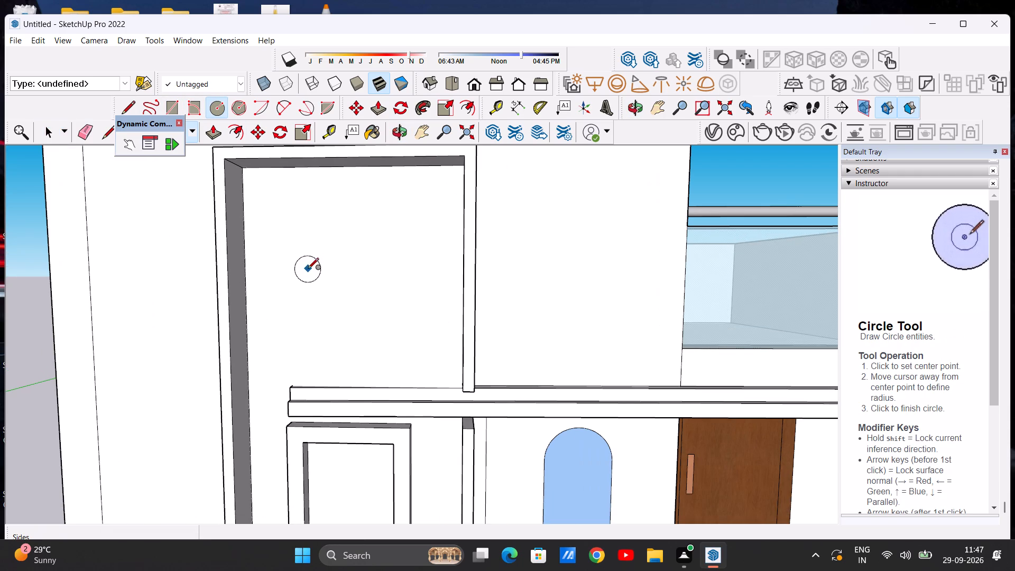
click(300, 273)
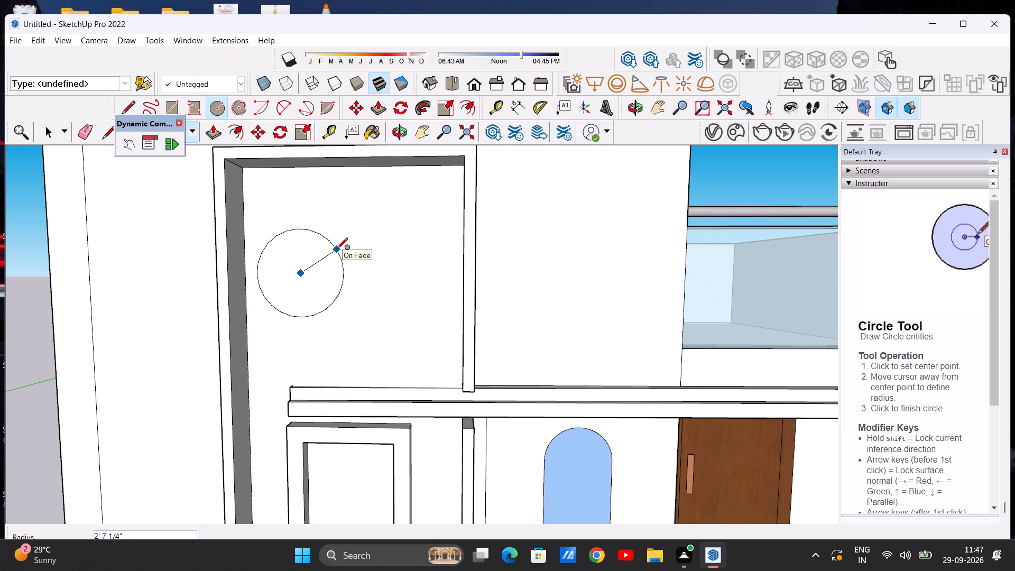
click(337, 250)
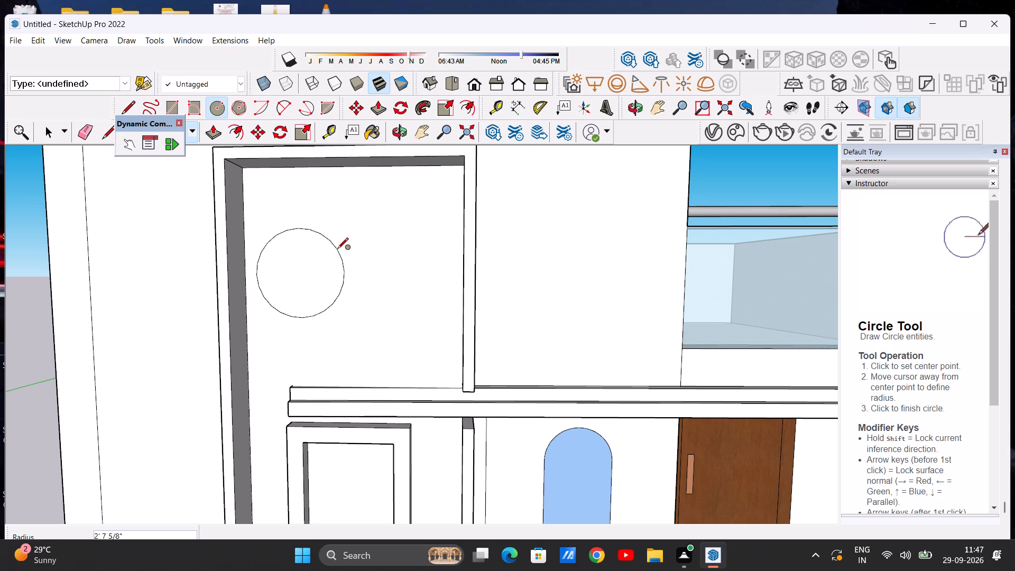
key(space)
Set the new circle's segments to 60 to smooth its outline.
scroll(315, 291, down, 6)
scroll(325, 274, up, 6)
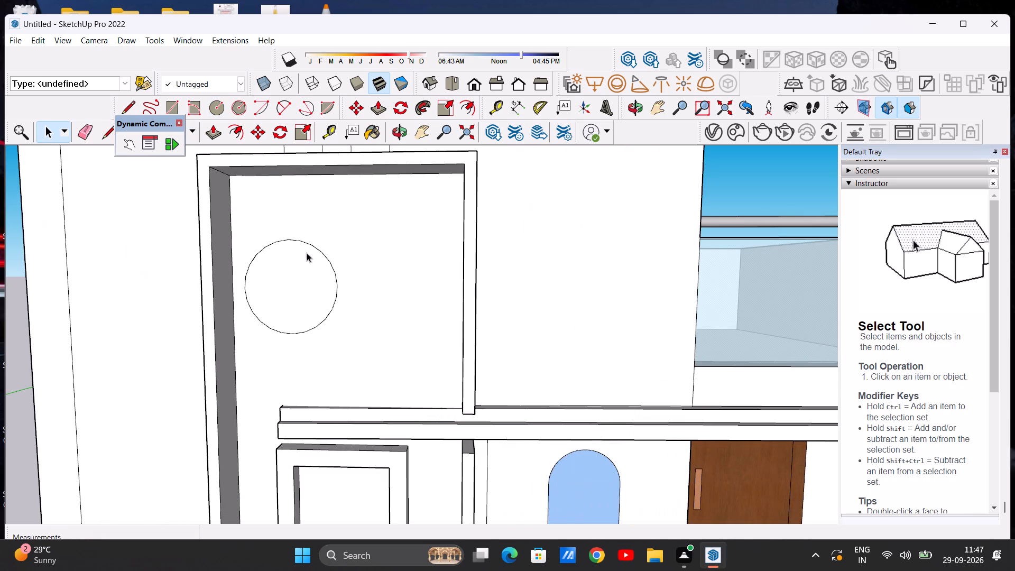
scroll(304, 241, up, 5)
click(304, 243)
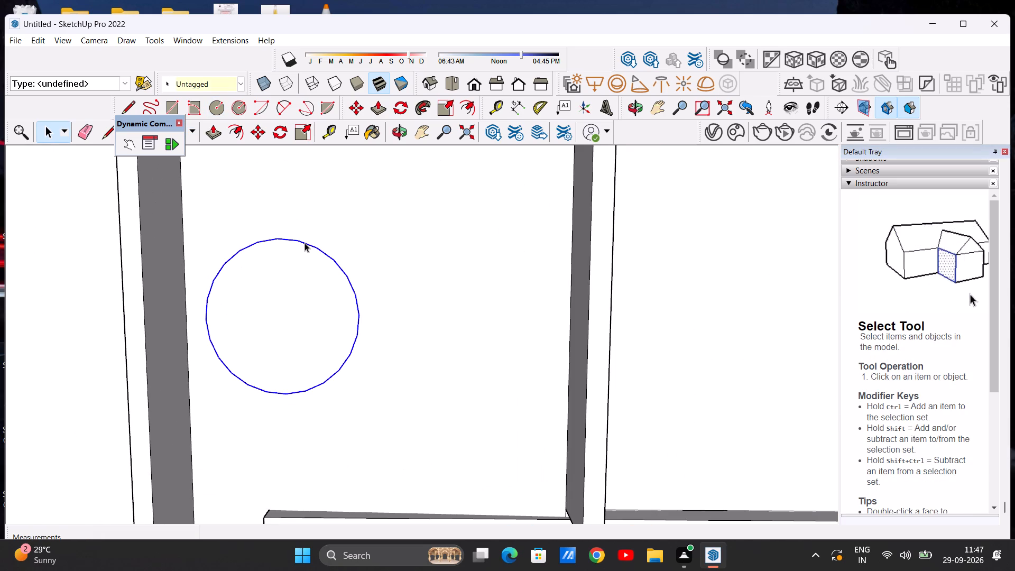
scroll(927, 252, down, 3)
scroll(917, 269, up, 3)
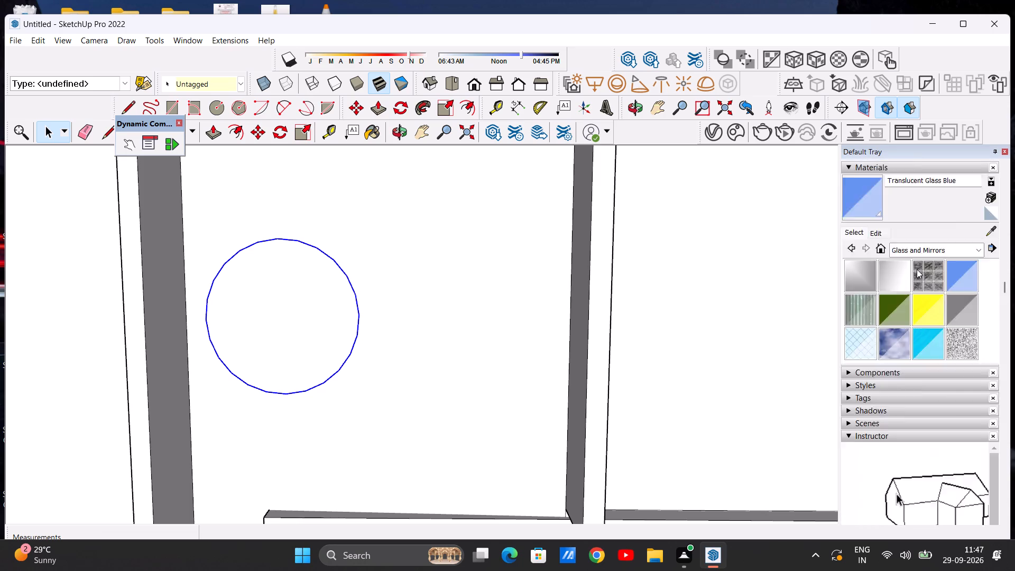
scroll(917, 269, up, 3)
drag(935, 225, 907, 228)
text(60)
key(Return)
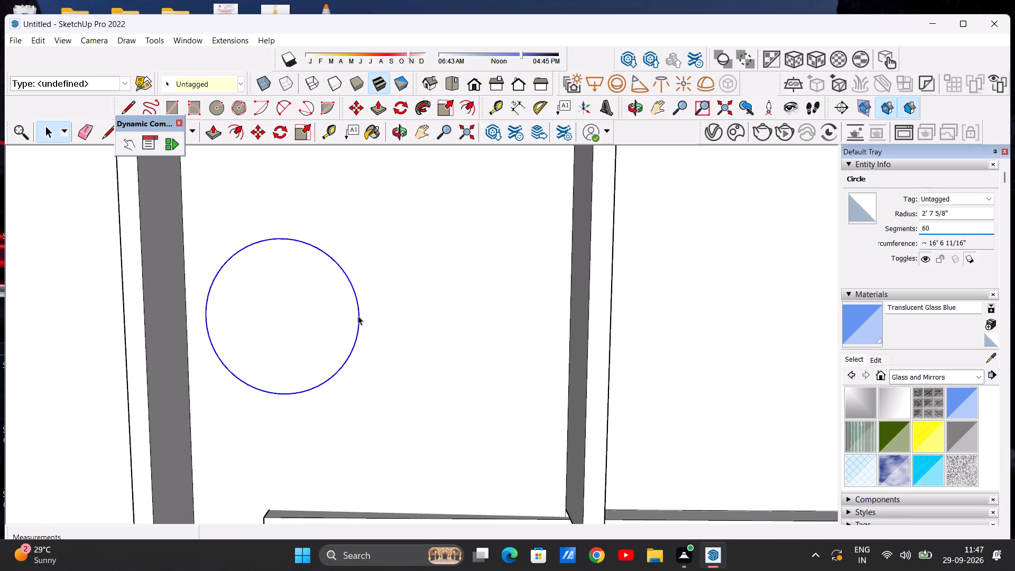
scroll(272, 254, down, 12)
click(106, 437)
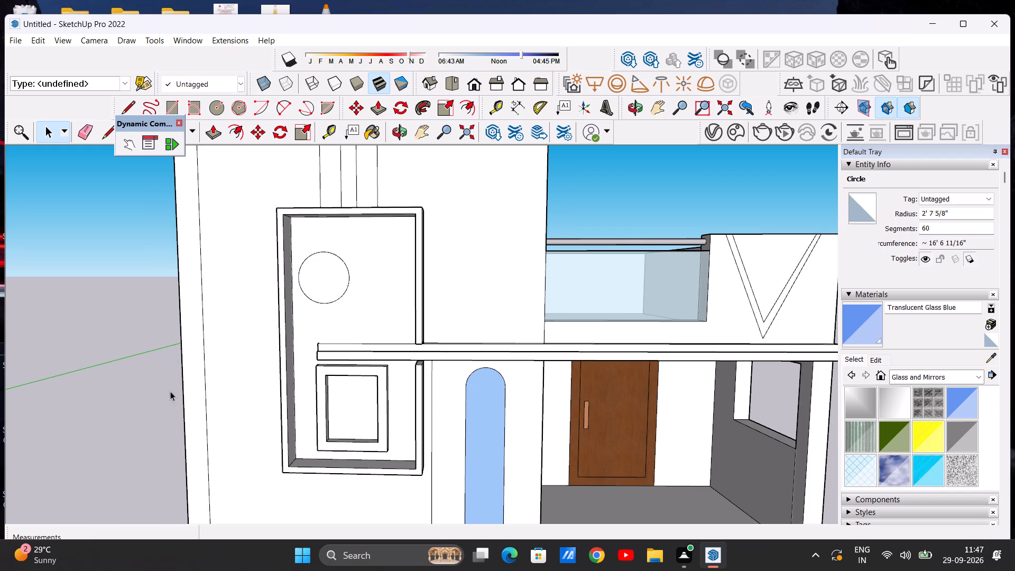
Offset the circle about 5 1/2" inward to form a ring.
scroll(361, 266, up, 7)
click(236, 130)
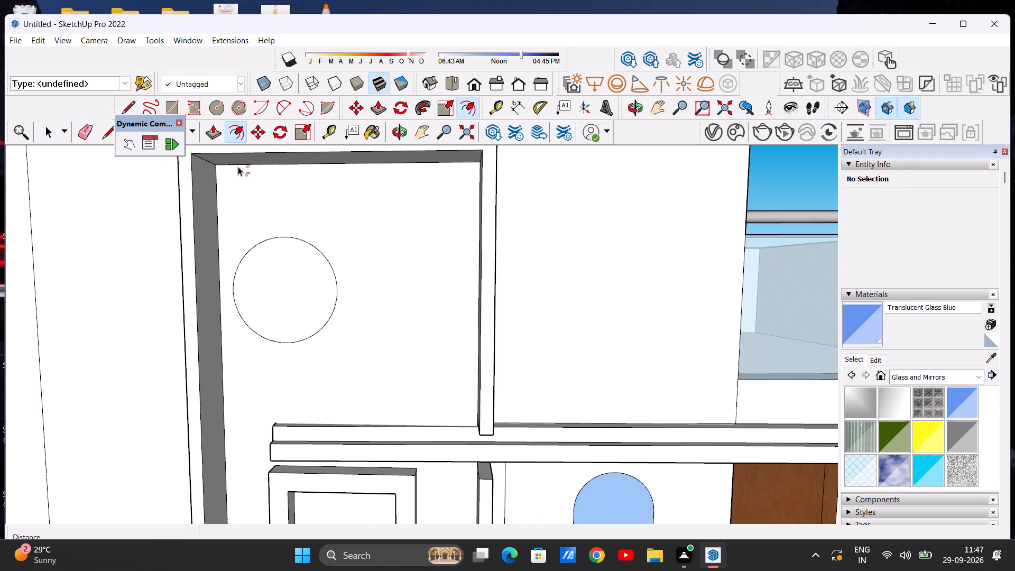
click(269, 246)
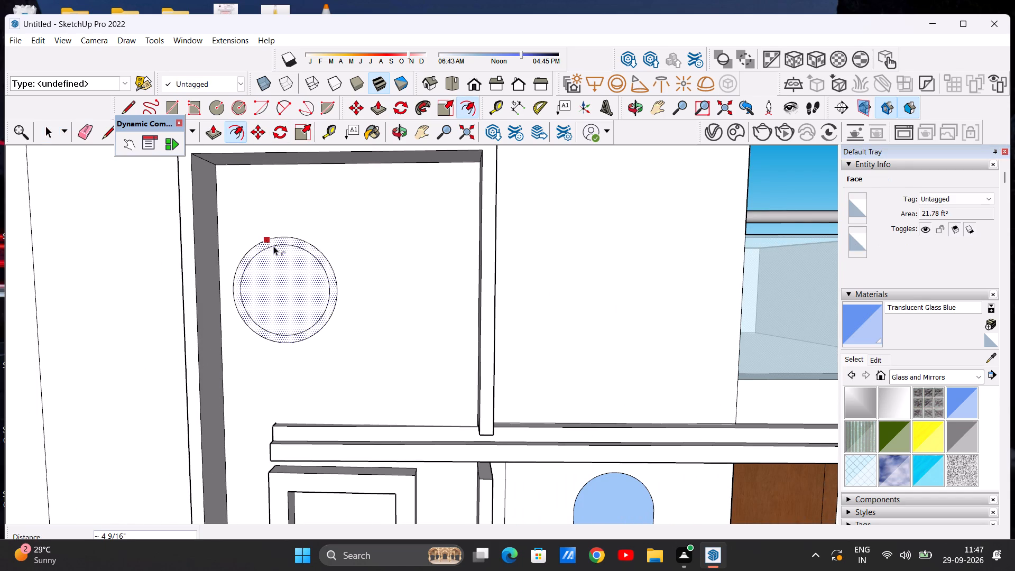
click(273, 248)
key(space)
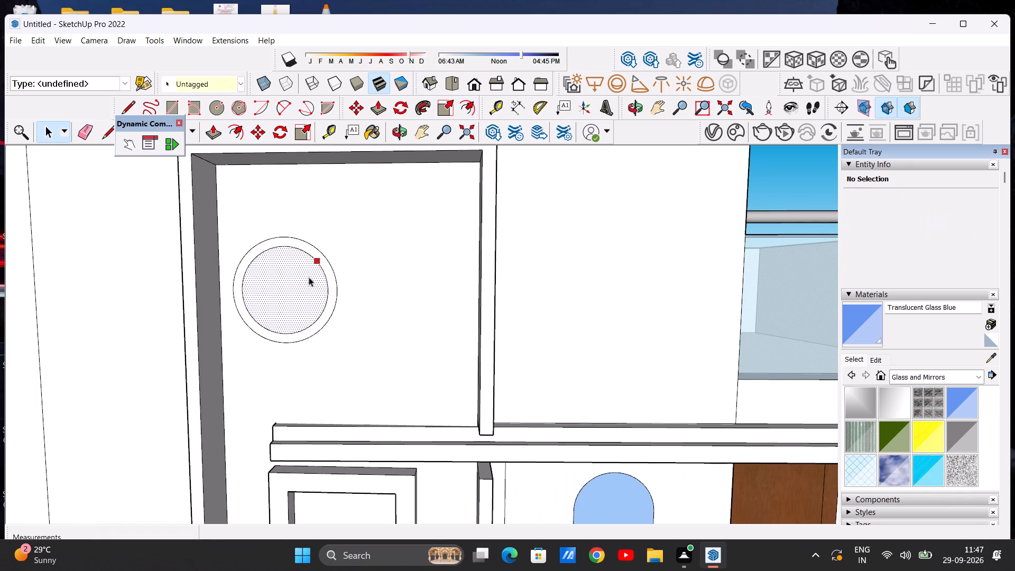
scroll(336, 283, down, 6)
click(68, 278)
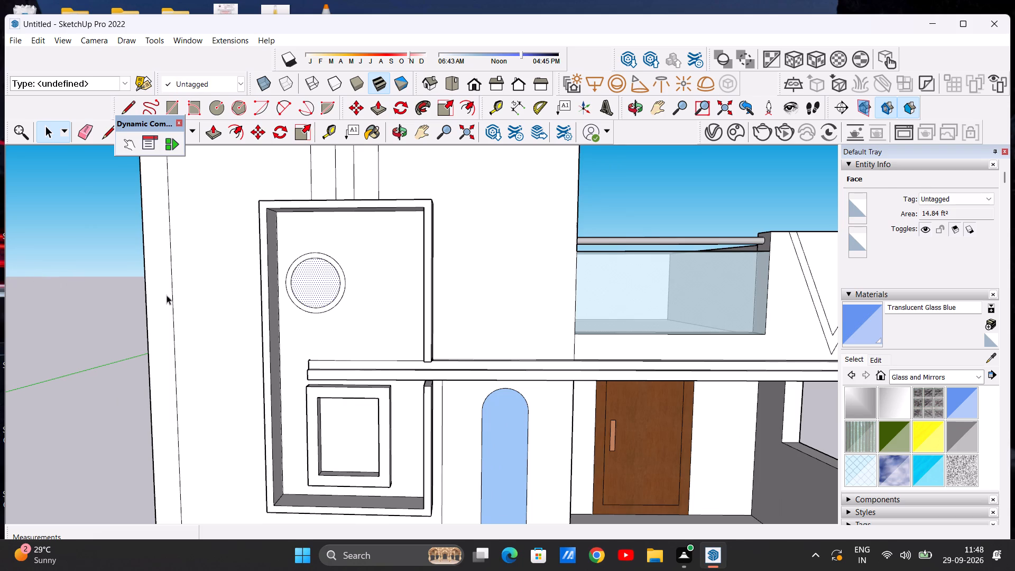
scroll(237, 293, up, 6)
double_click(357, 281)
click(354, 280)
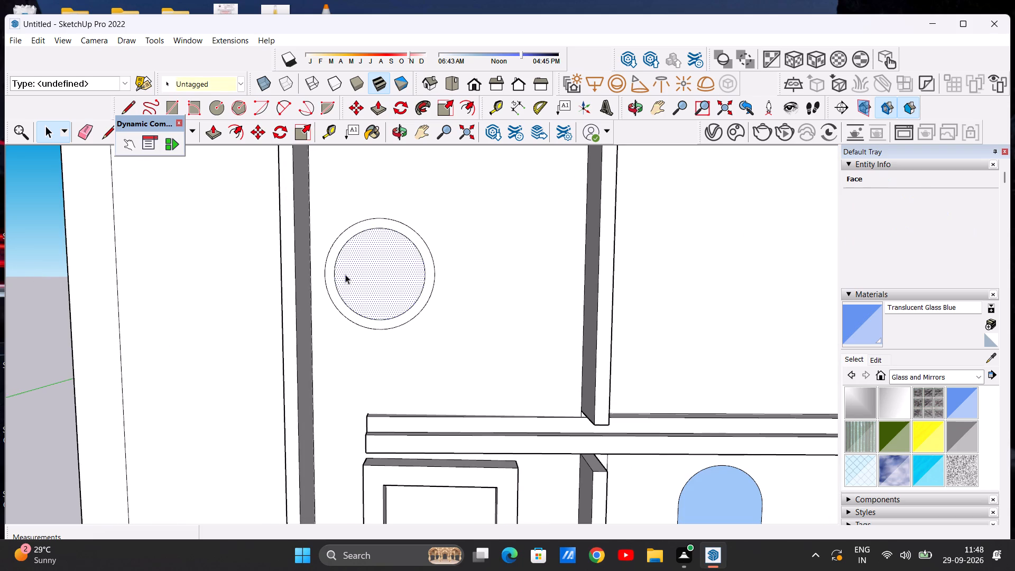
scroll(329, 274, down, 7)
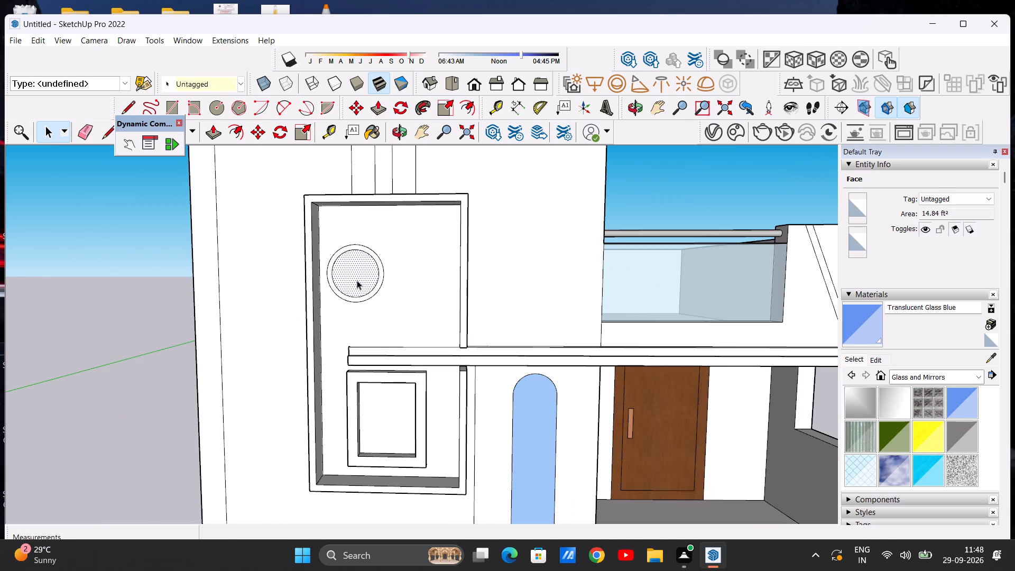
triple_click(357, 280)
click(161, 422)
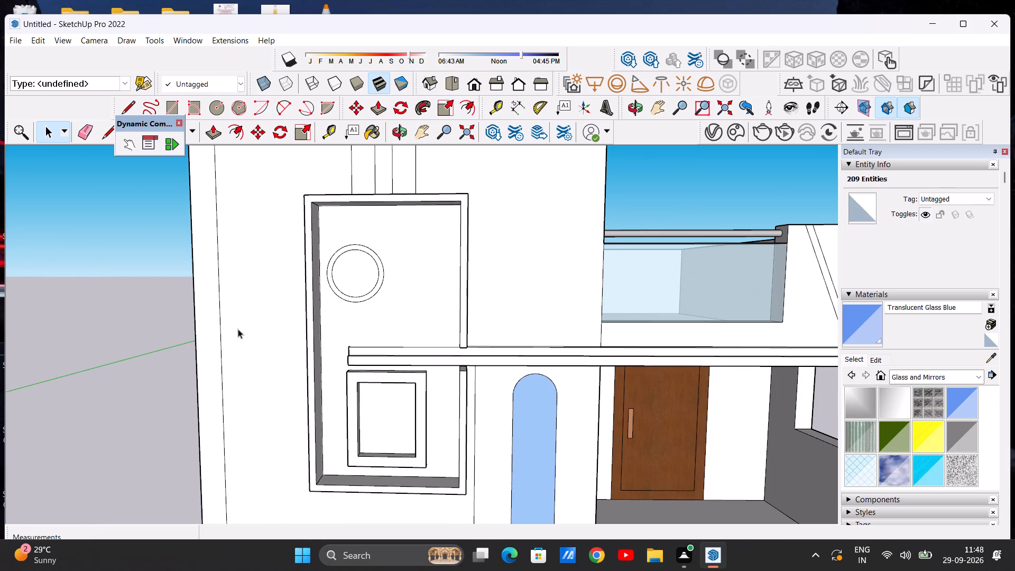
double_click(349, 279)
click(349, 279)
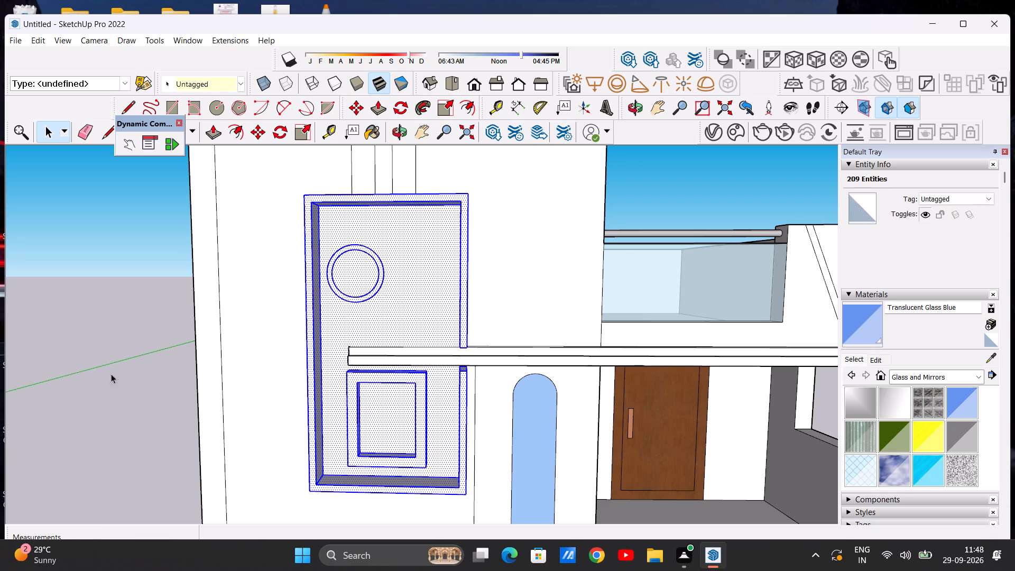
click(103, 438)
Copy the ring's inner and outer circles about 3' 1 15/16" to the right inside the large frame, overlapping the original ring.
scroll(342, 260, up, 12)
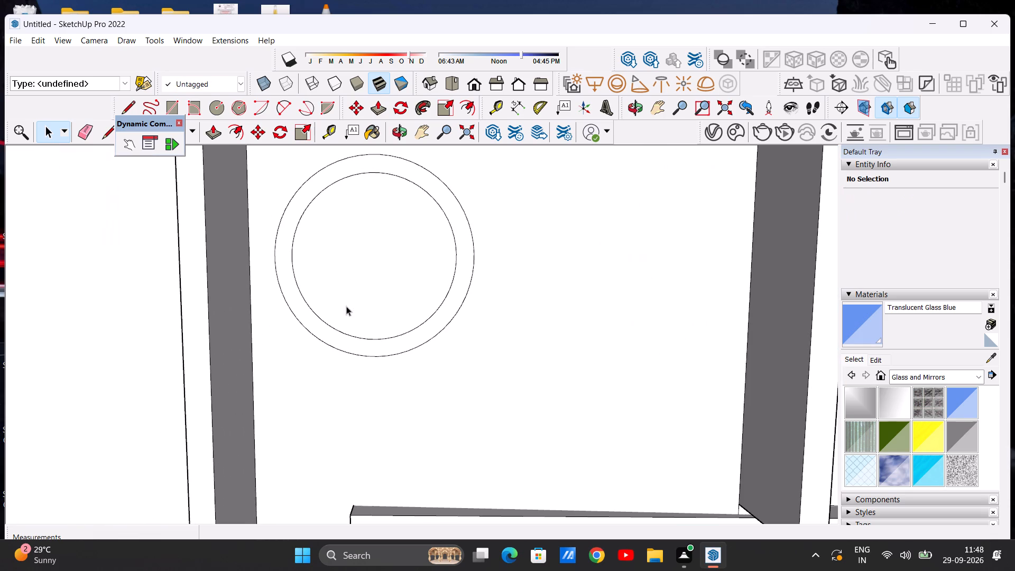
click(343, 333)
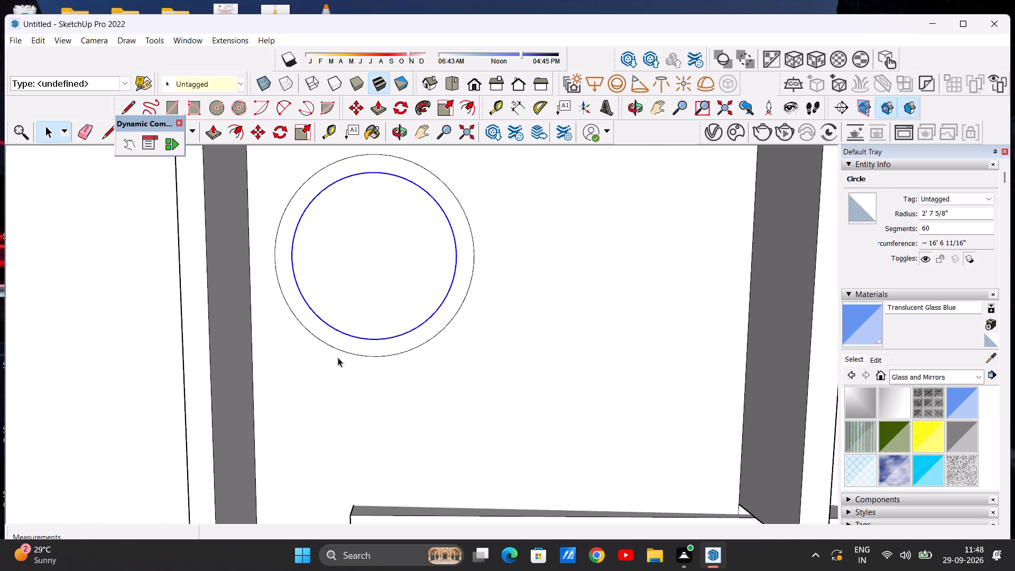
ctrl+click(331, 347)
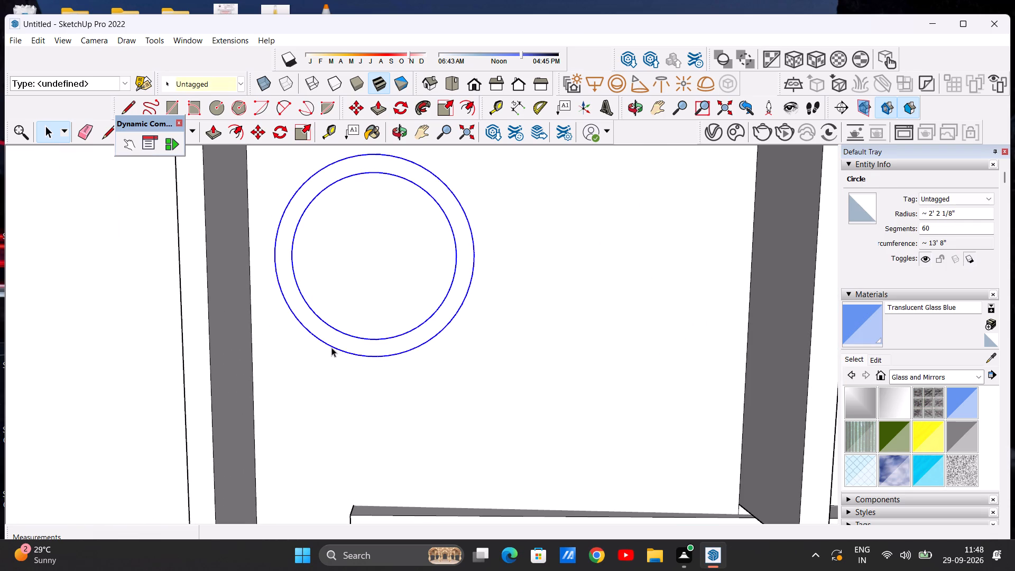
scroll(334, 340, down, 7)
click(256, 131)
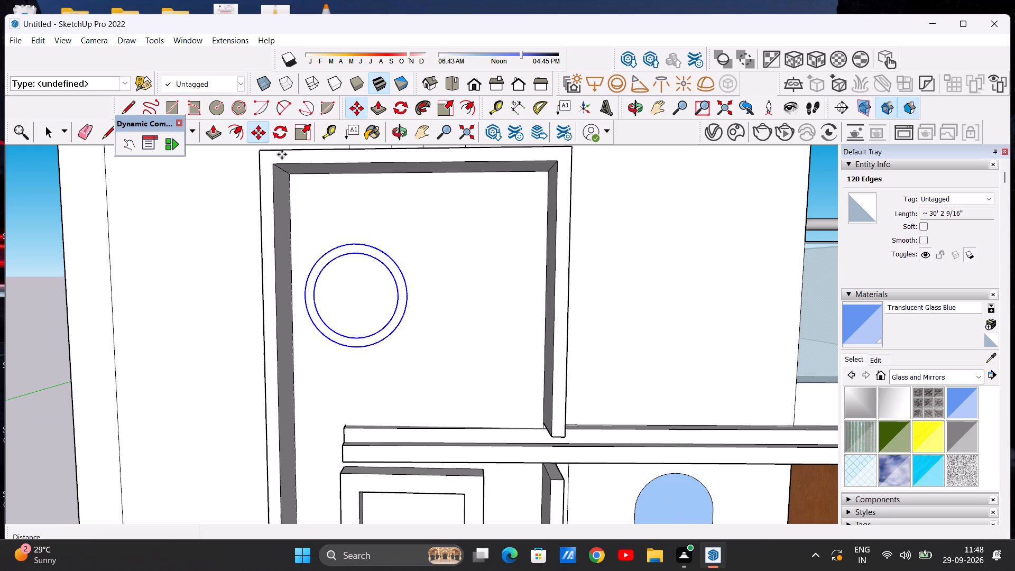
click(377, 344)
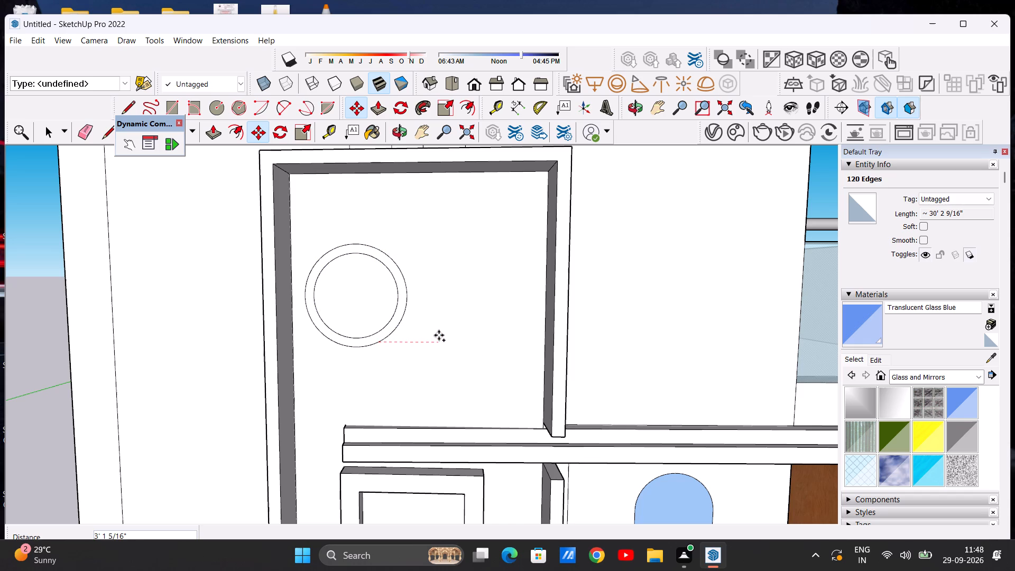
click(439, 335)
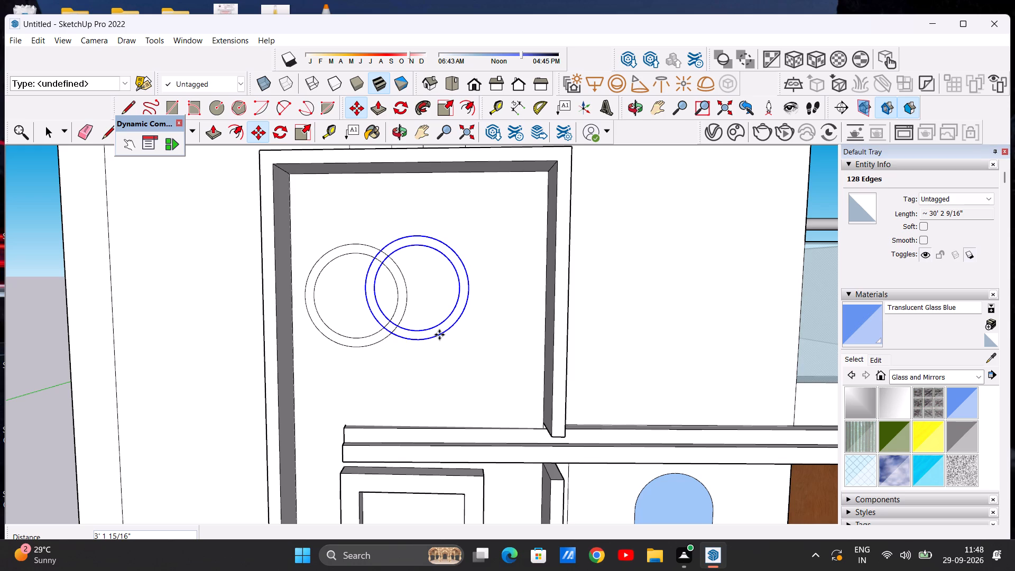
key(space)
scroll(448, 325, down, 7)
click(202, 431)
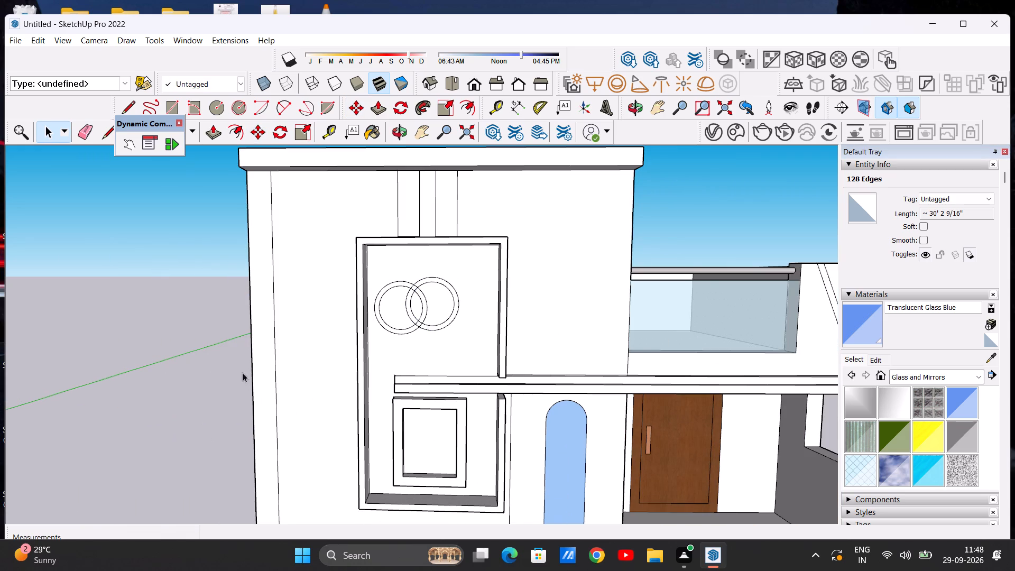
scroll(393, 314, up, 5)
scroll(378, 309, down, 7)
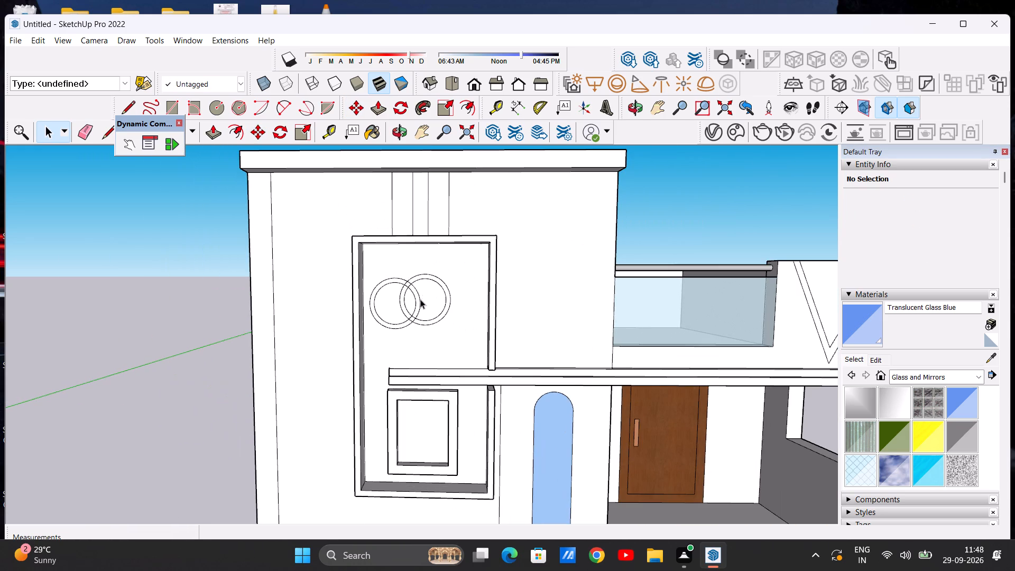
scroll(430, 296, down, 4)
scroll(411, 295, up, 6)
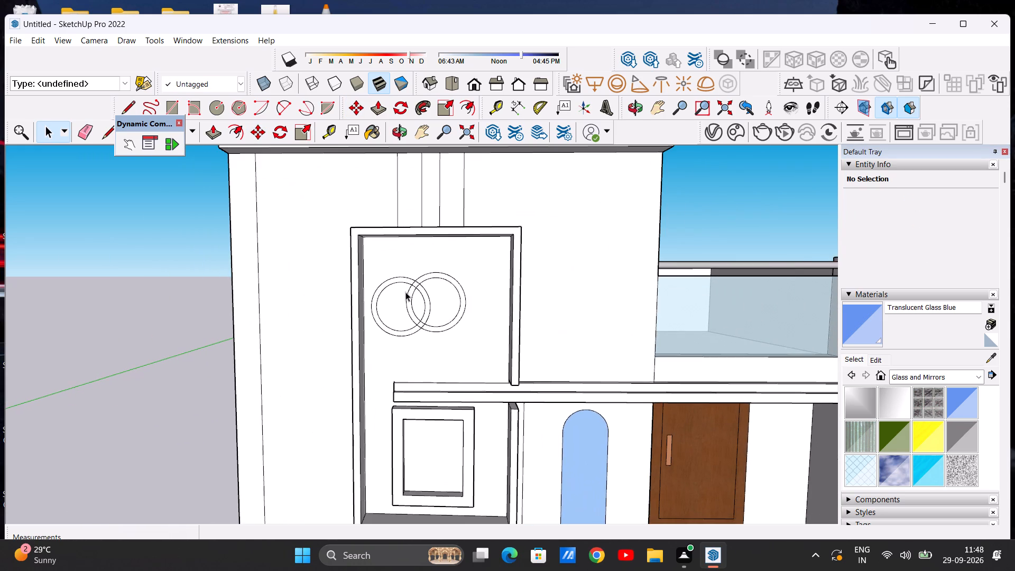
Erase the second ring's arc segments that cross the original ring's band at the upper and lower overlaps.
scroll(405, 292, down, 4)
scroll(406, 304, up, 8)
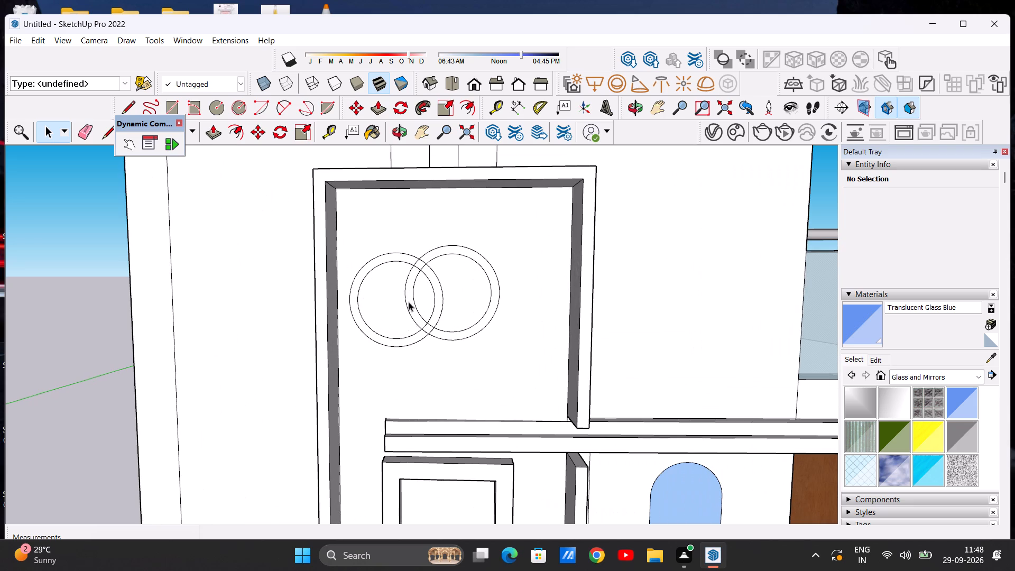
middle_click(409, 296)
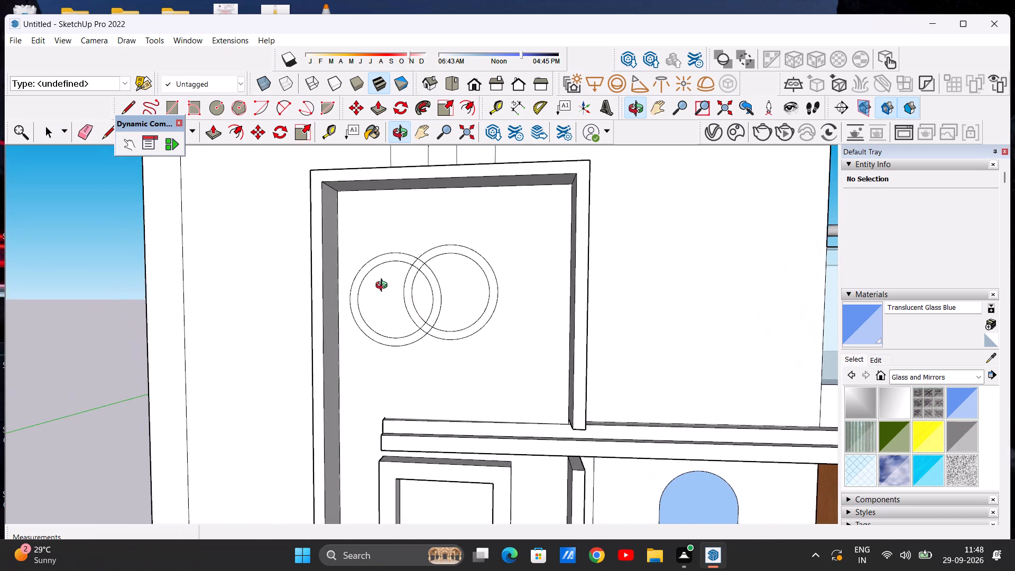
scroll(425, 272, up, 6)
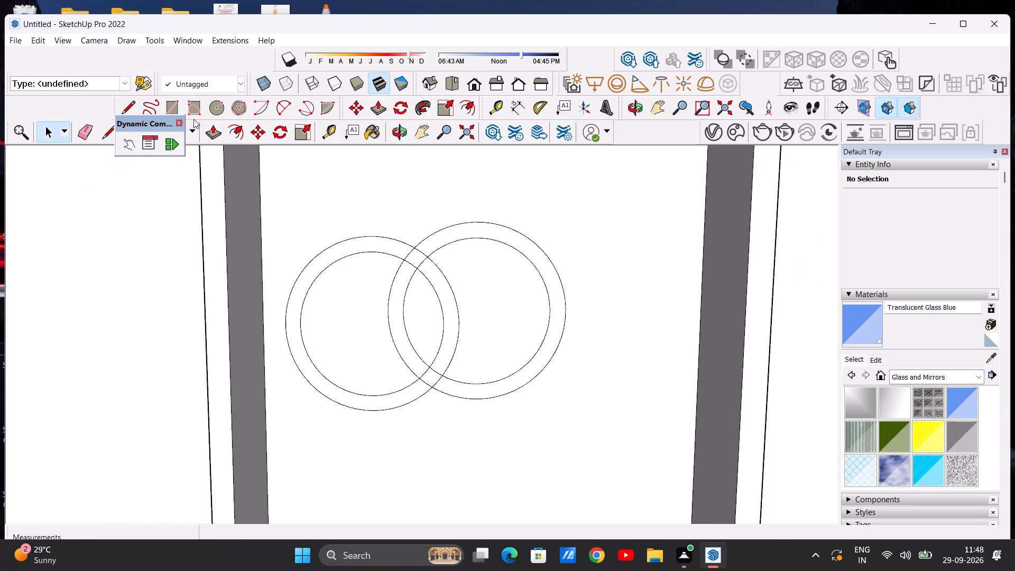
click(80, 131)
scroll(375, 251, up, 6)
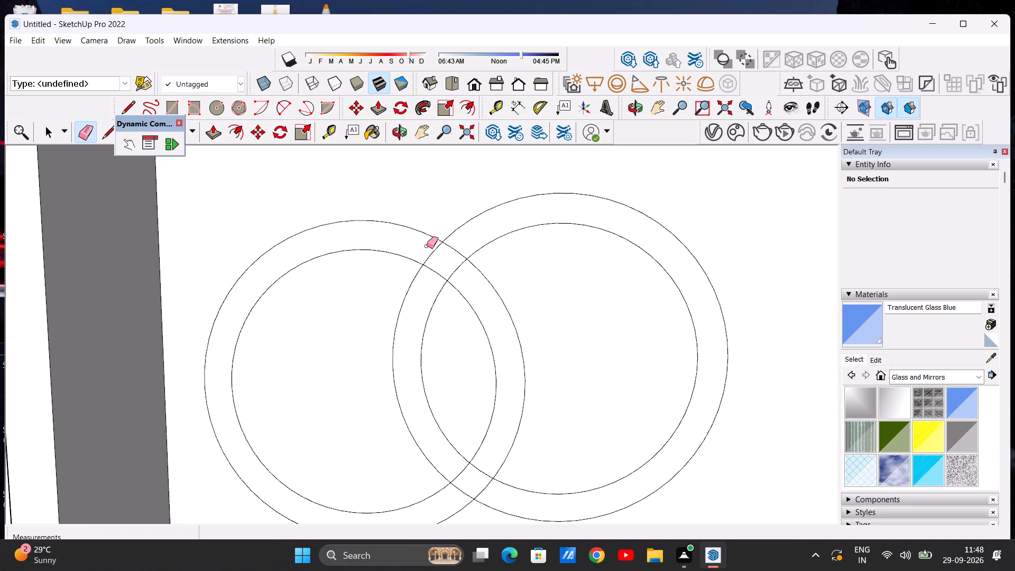
drag(427, 246, 462, 276)
scroll(434, 246, down, 7)
scroll(483, 346, up, 10)
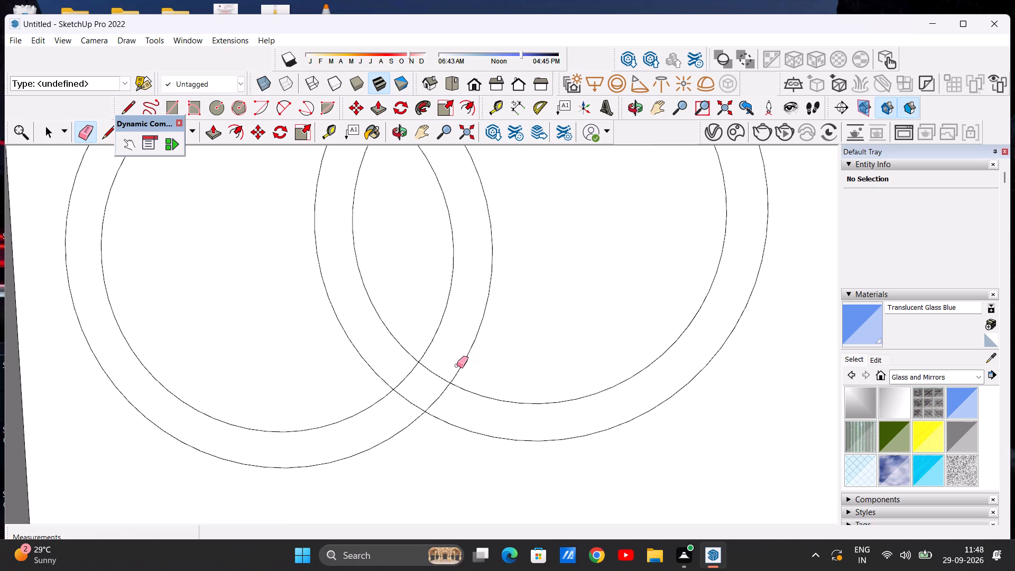
drag(438, 363, 389, 411)
key(space)
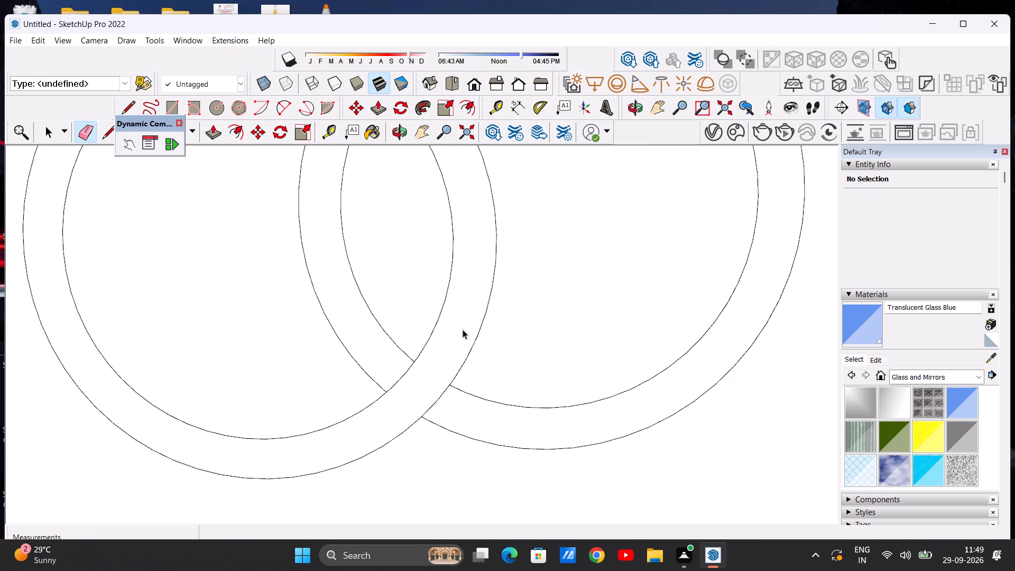
Erase the original ring's remaining arc segments at both crossings to merge the two rings into one continuous face.
scroll(463, 326, down, 15)
middle_drag(334, 300, 410, 307)
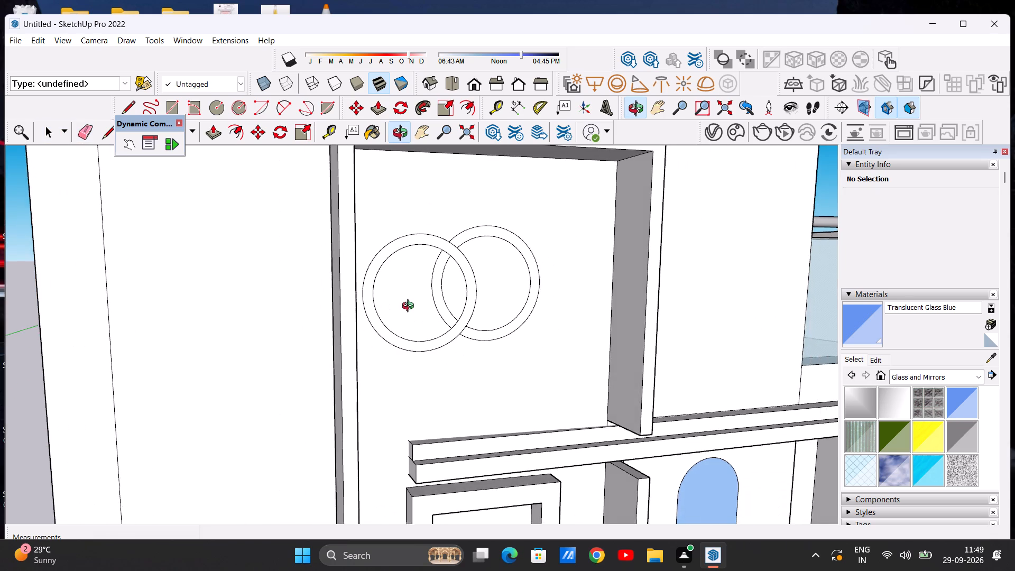
middle_drag(410, 307, 399, 299)
scroll(445, 260, up, 7)
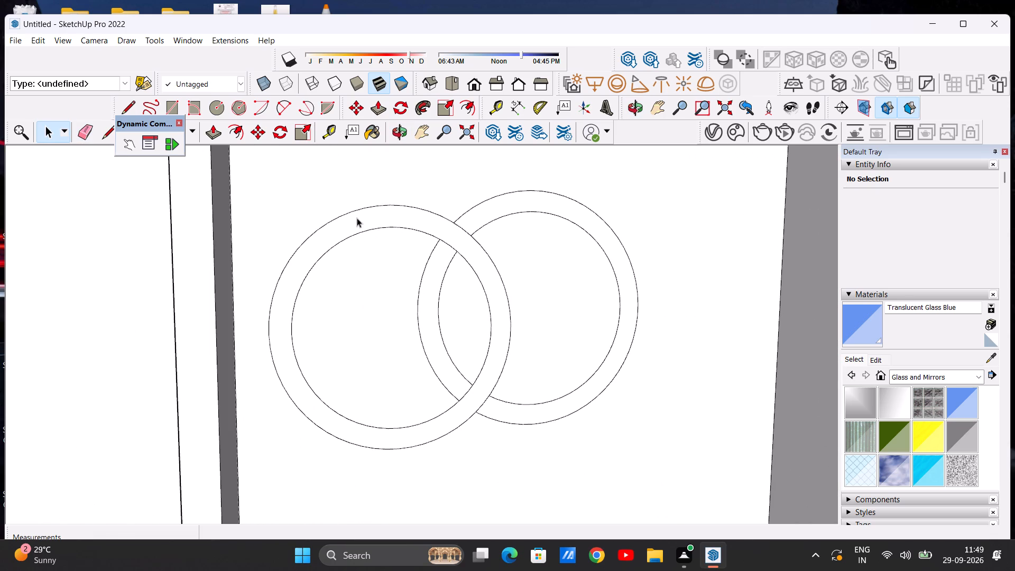
click(82, 131)
scroll(497, 269, up, 5)
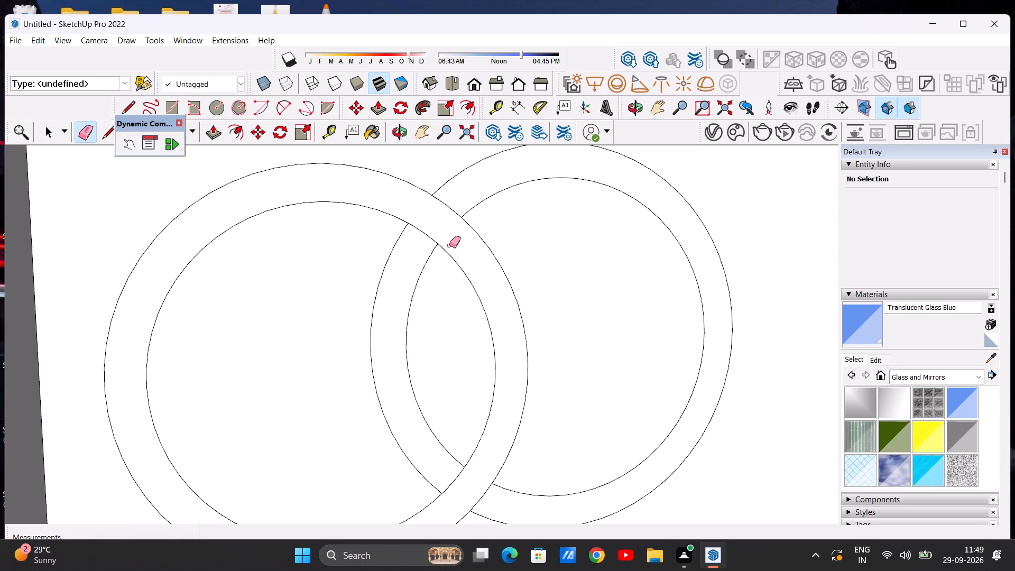
drag(427, 229, 420, 239)
drag(457, 192, 433, 216)
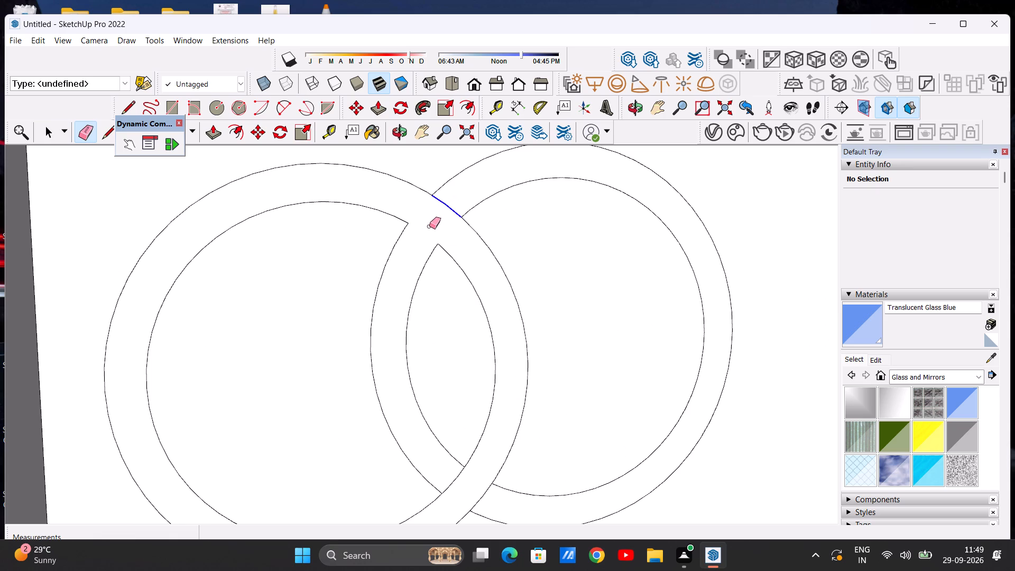
scroll(429, 226, down, 6)
scroll(468, 411, up, 5)
scroll(439, 366, down, 5)
scroll(428, 361, up, 7)
drag(435, 347, 453, 356)
drag(475, 369, 492, 381)
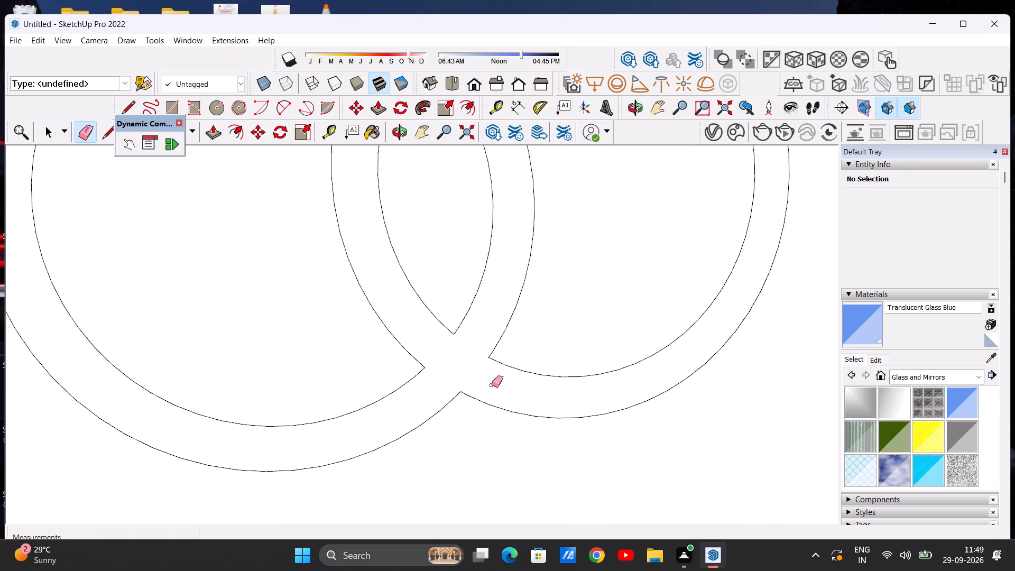
key(space)
Extrude the merged interlocking ring face outward from the large frame's recessed face with Push/Pull.
scroll(494, 385, down, 16)
middle_drag(414, 374, 449, 374)
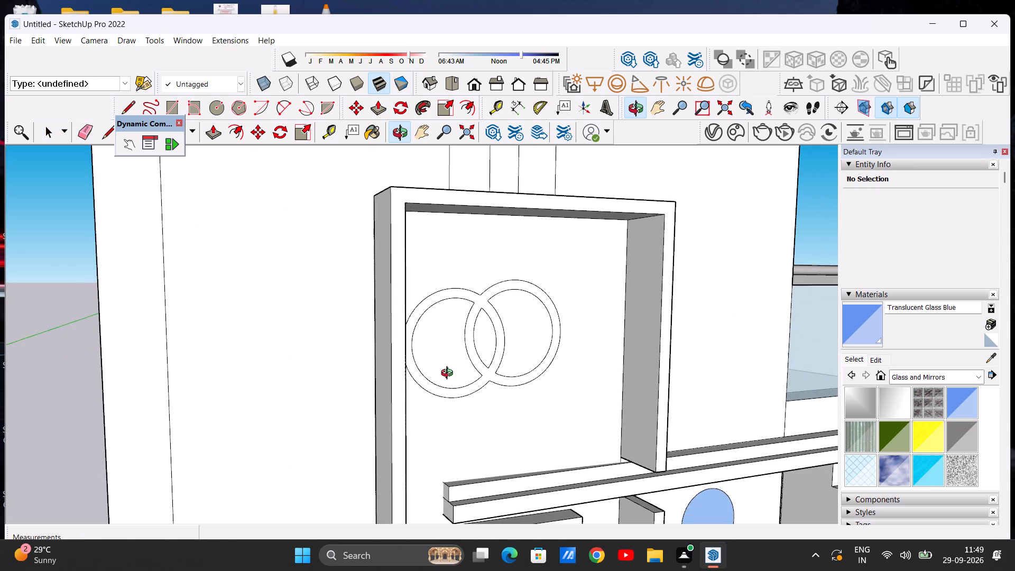
middle_drag(449, 374, 371, 374)
scroll(398, 361, up, 4)
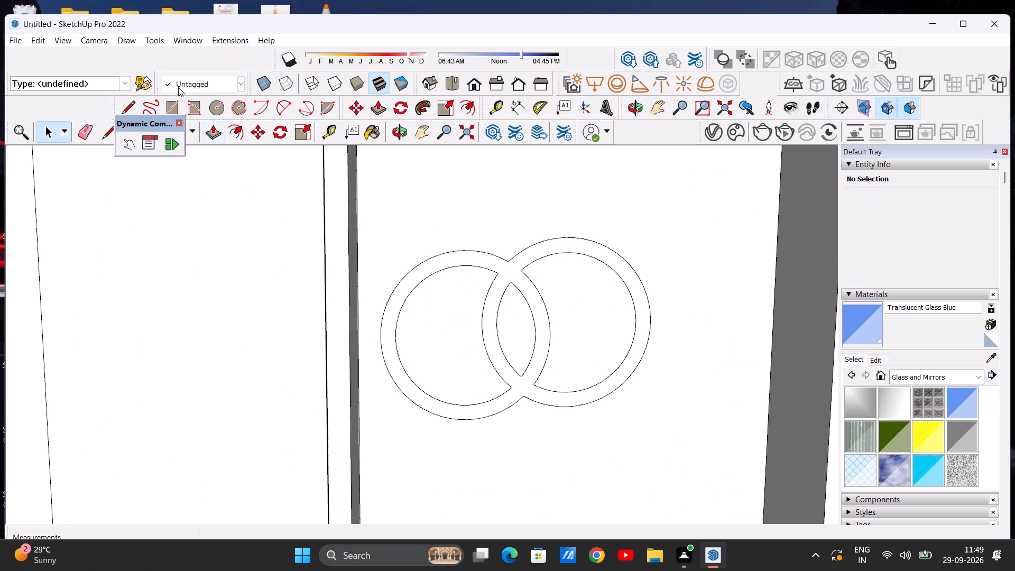
click(209, 130)
middle_drag(414, 372, 432, 394)
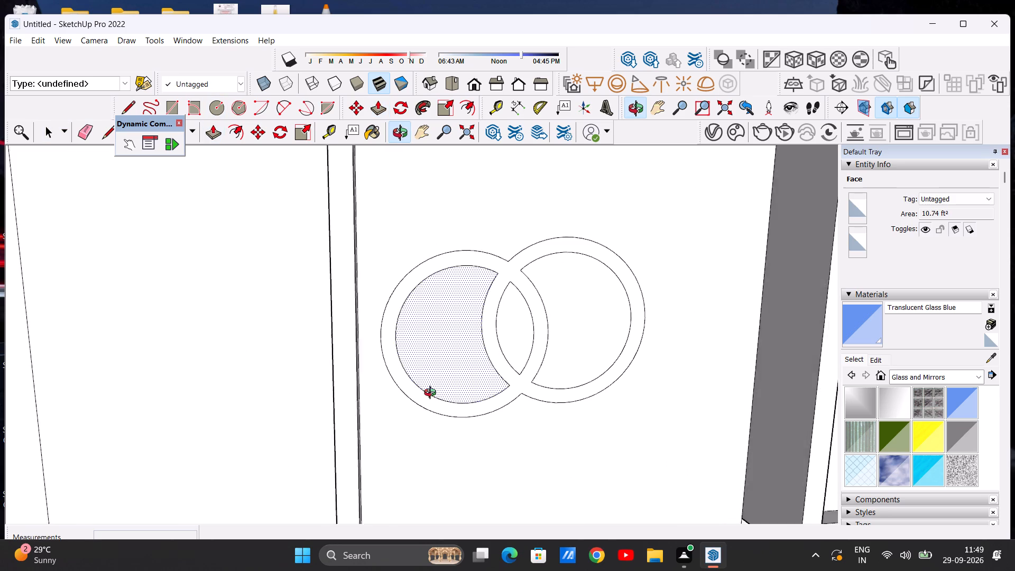
middle_drag(432, 394, 464, 419)
scroll(413, 327, up, 4)
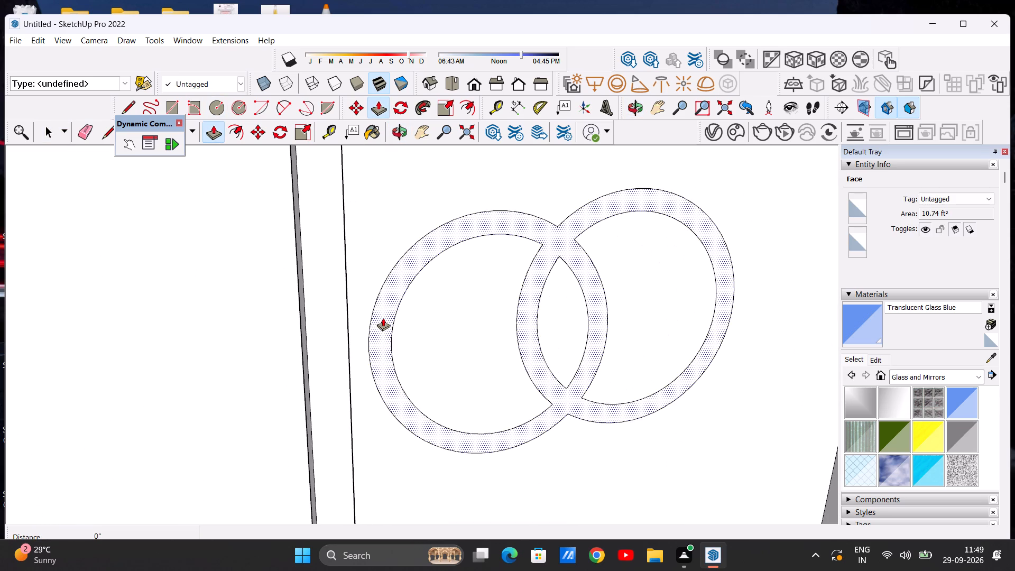
click(382, 318)
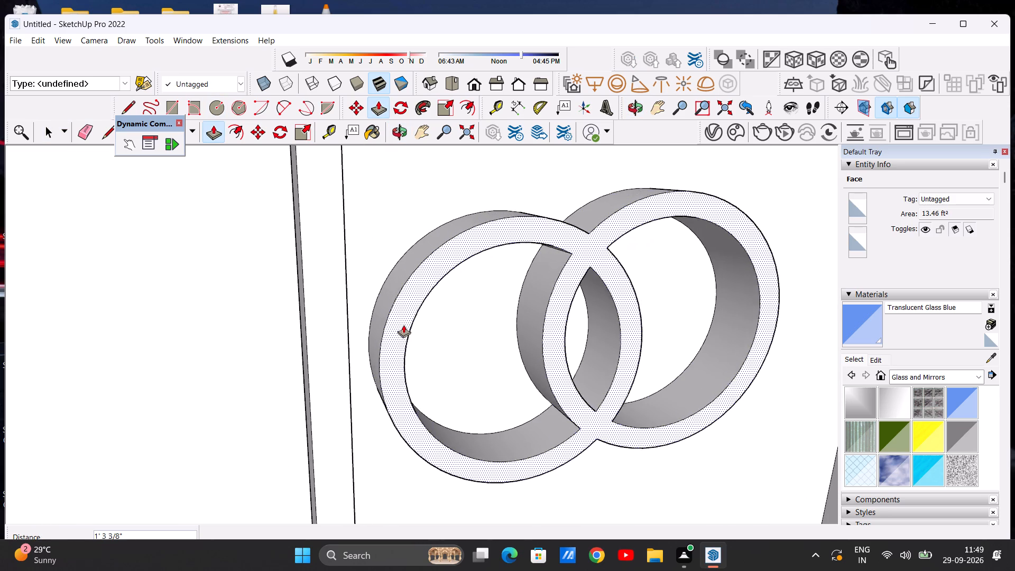
click(404, 323)
key(space)
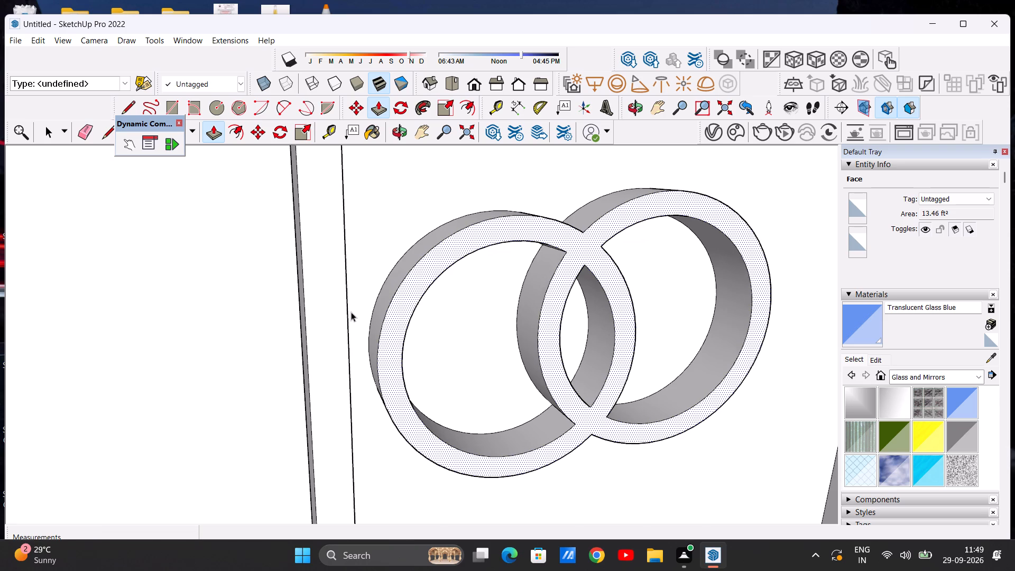
scroll(351, 312, down, 13)
middle_drag(494, 264, 464, 252)
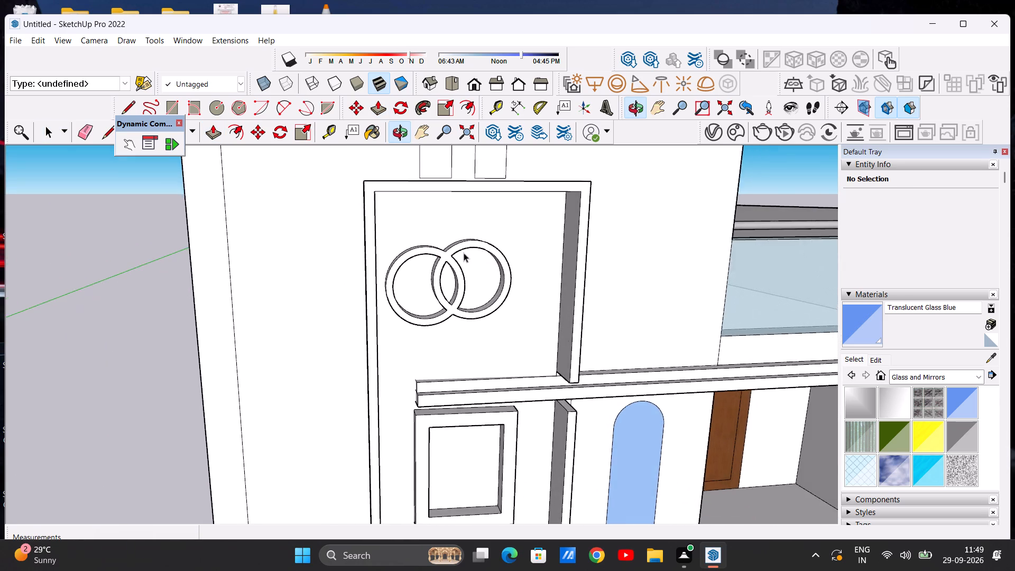
Extrude the two vertical strips above the large frame outward by 1' 7 1/8" each.
scroll(464, 257, down, 11)
middle_drag(488, 271, 448, 291)
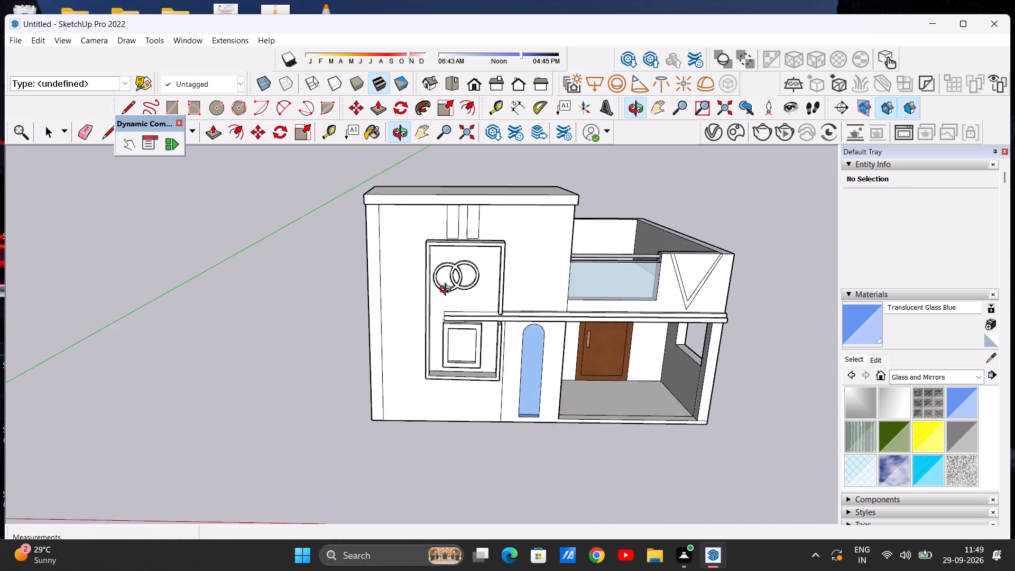
middle_drag(448, 291, 476, 264)
scroll(444, 210, up, 5)
middle_drag(442, 222, 503, 235)
scroll(479, 229, up, 5)
click(206, 136)
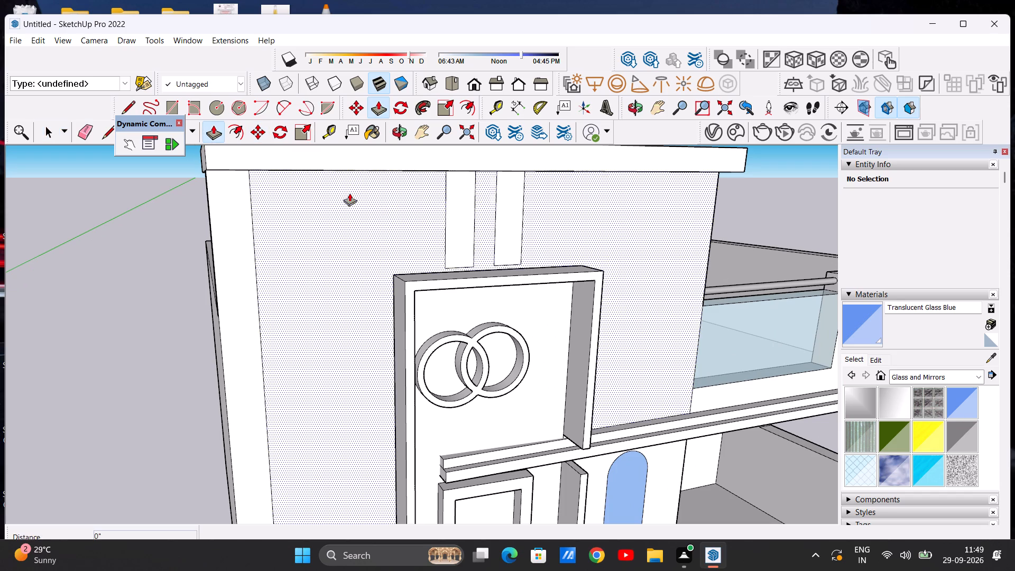
middle_drag(382, 202, 411, 217)
scroll(466, 223, up, 5)
click(466, 223)
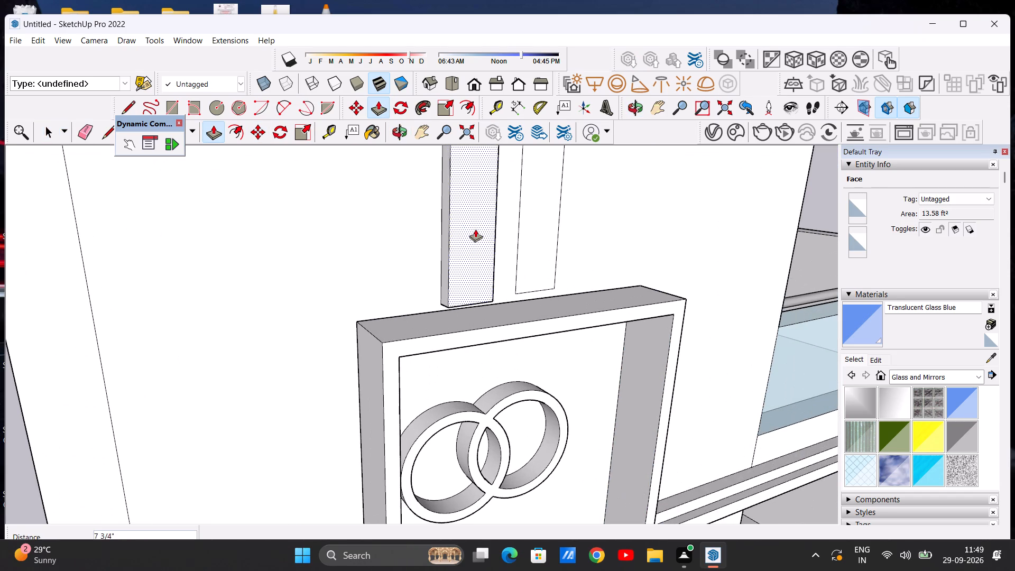
click(487, 230)
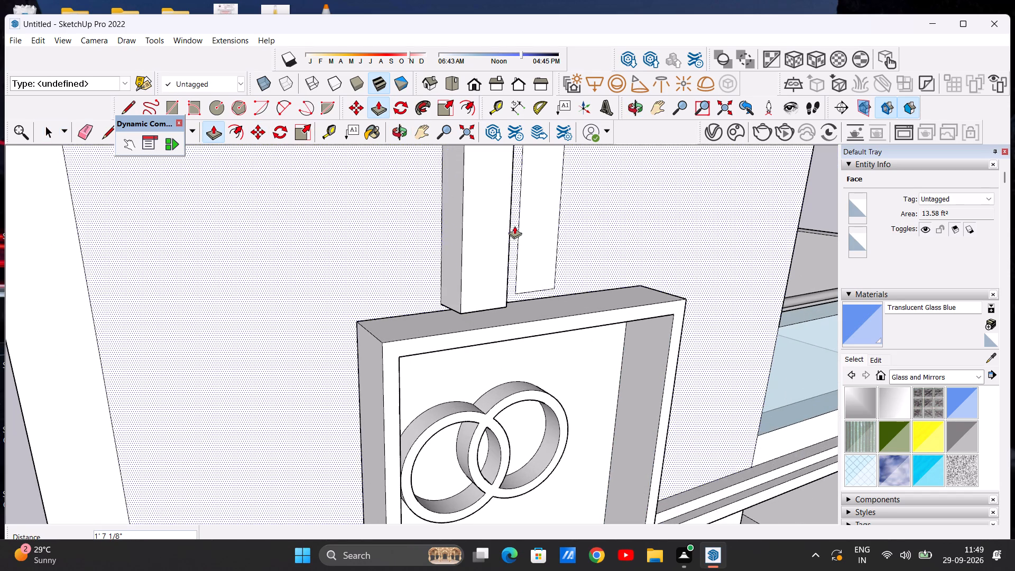
click(535, 224)
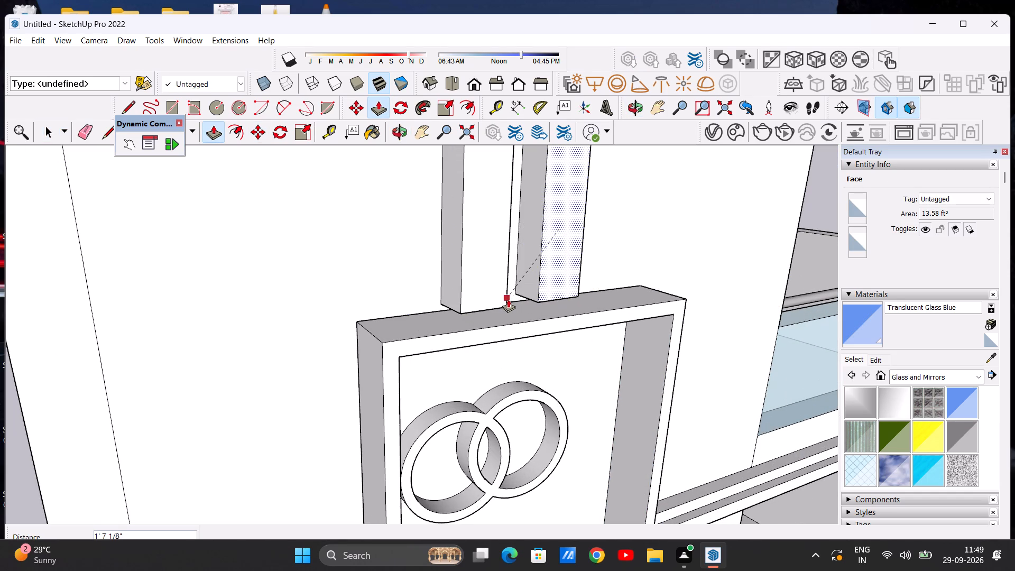
click(508, 302)
key(space)
Examine the whole front elevation with the raised strips and rings from several angles.
scroll(483, 237, down, 7)
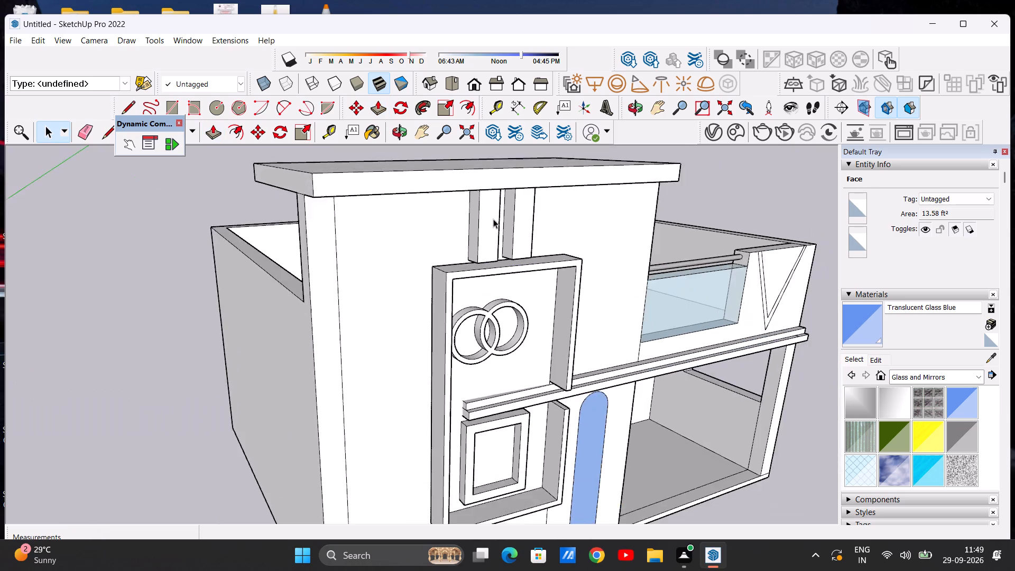
scroll(493, 219, down, 6)
middle_drag(527, 234, 441, 202)
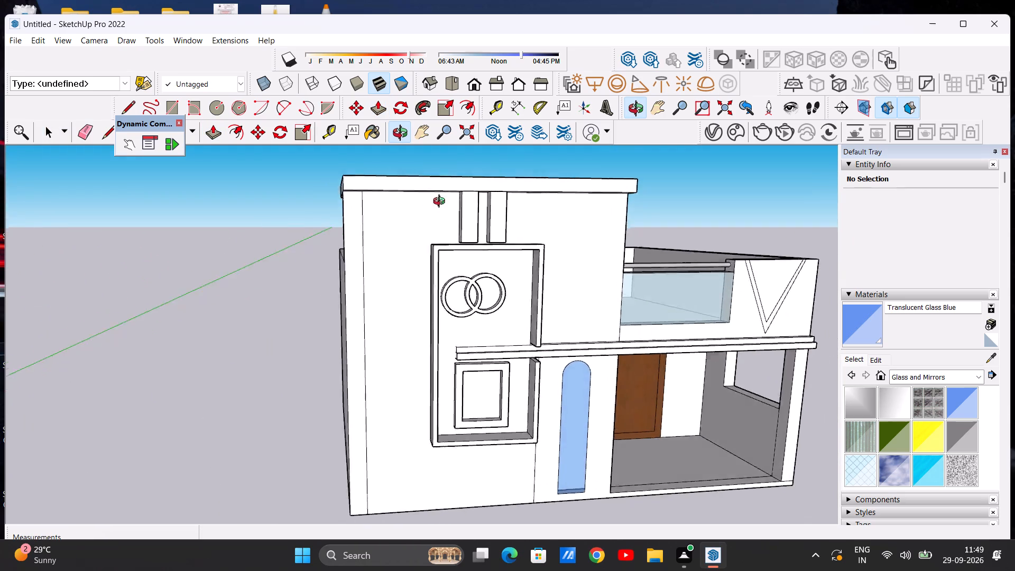
middle_drag(441, 202, 396, 206)
scroll(386, 248, down, 6)
scroll(604, 273, up, 3)
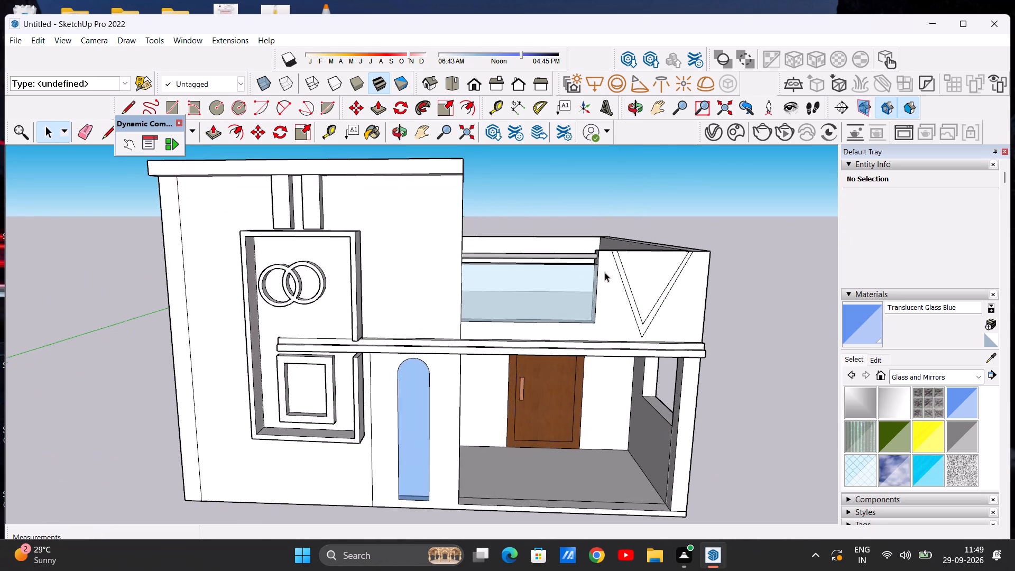
scroll(605, 272, up, 11)
scroll(630, 278, down, 11)
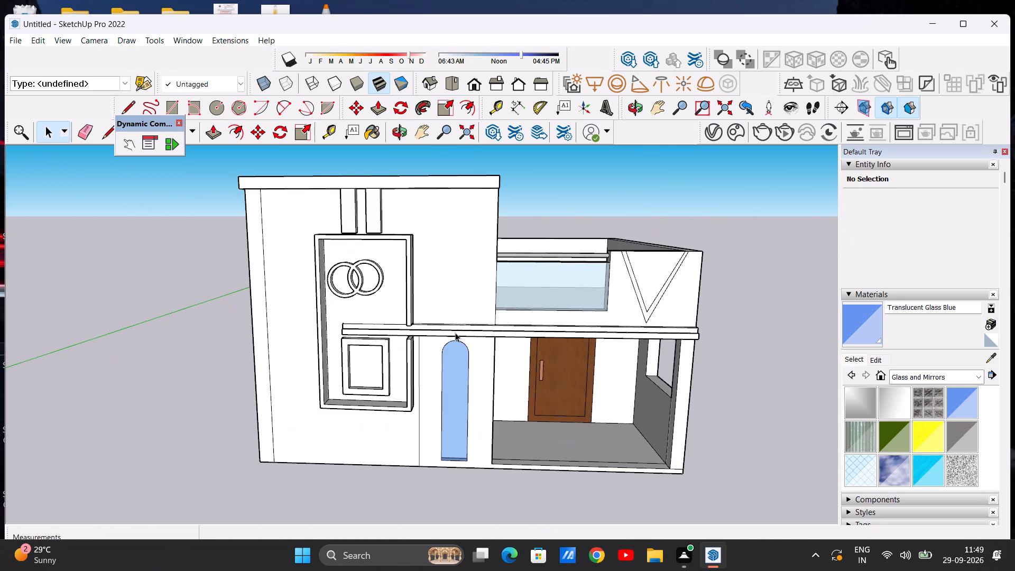
middle_drag(452, 340, 518, 287)
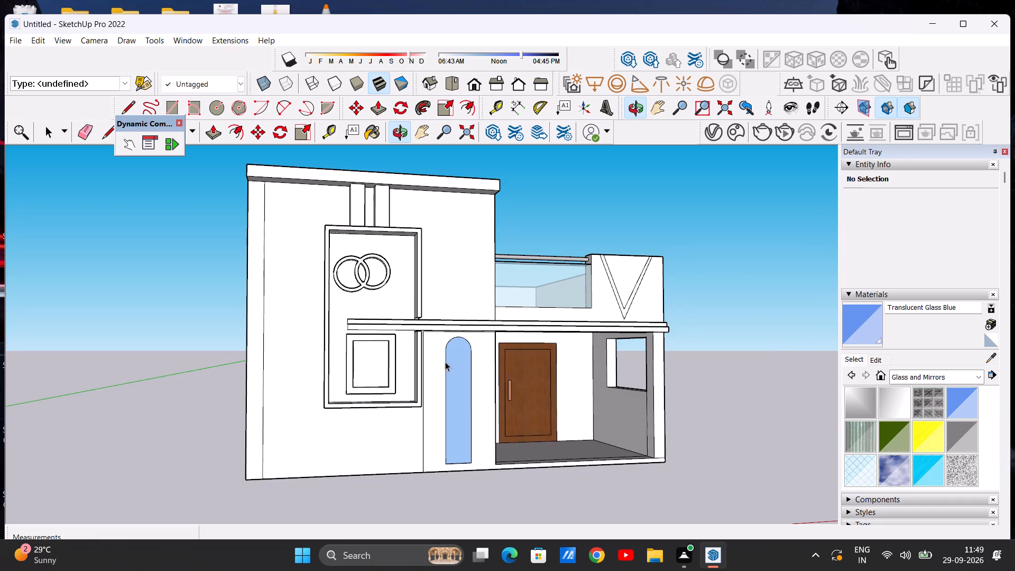
Extrude the wall face surrounding the blue arched window outward by 1' 1".
scroll(438, 362, up, 5)
middle_drag(426, 365, 456, 383)
scroll(446, 372, up, 5)
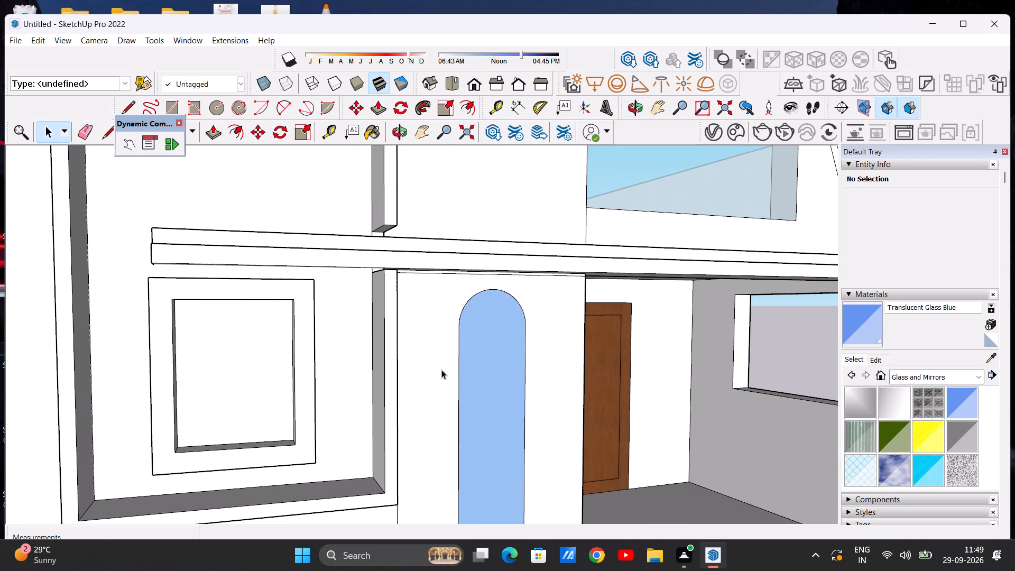
click(214, 138)
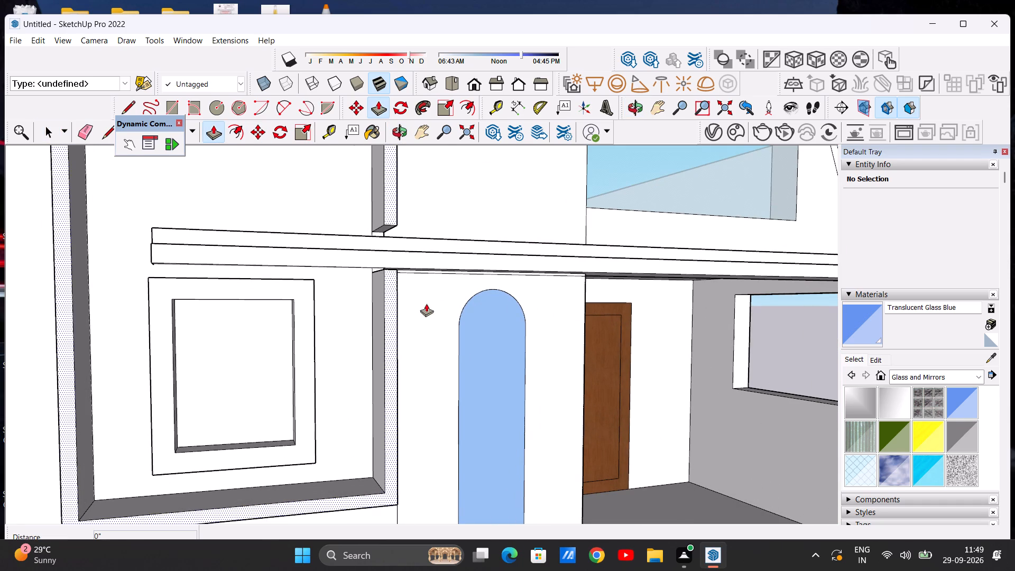
click(426, 303)
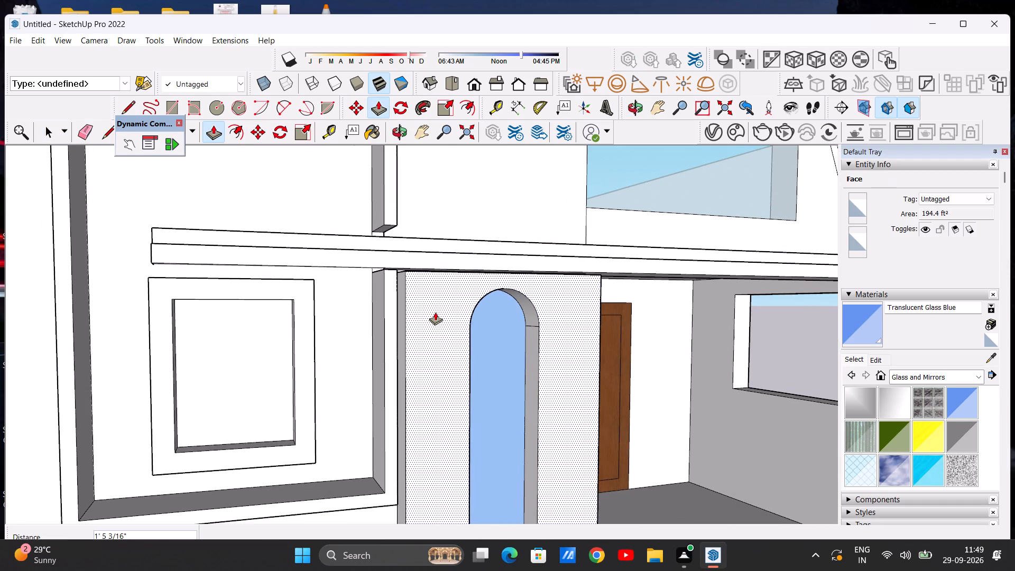
click(433, 309)
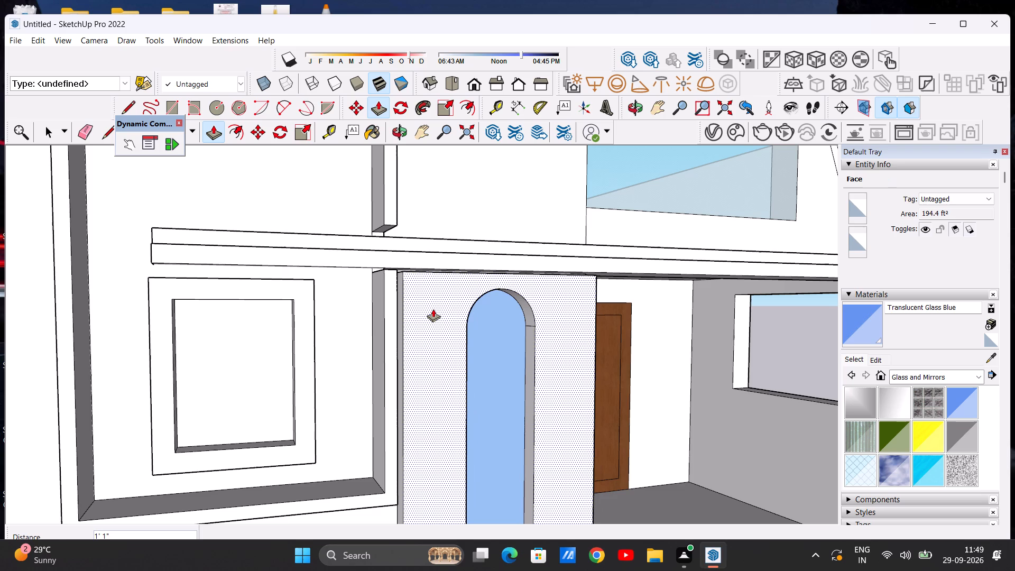
key(space)
scroll(362, 292, down, 11)
middle_drag(494, 329, 266, 346)
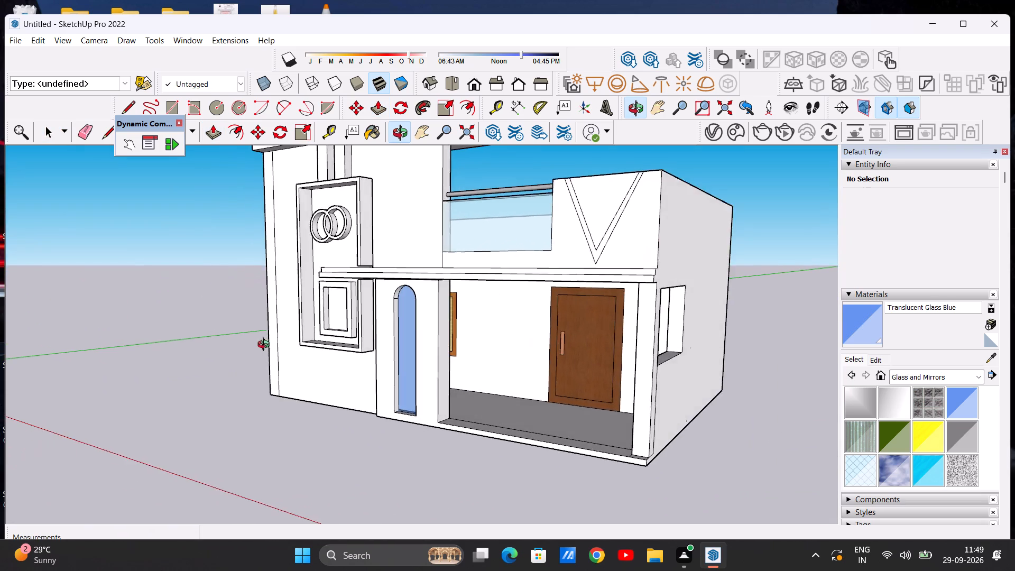
middle_drag(266, 346, 401, 350)
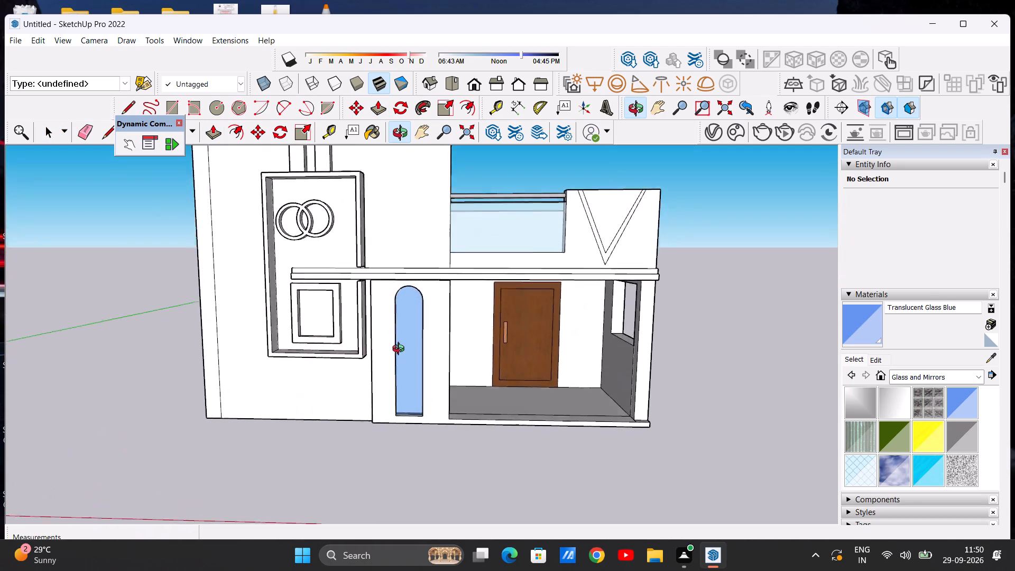
middle_drag(401, 350, 475, 335)
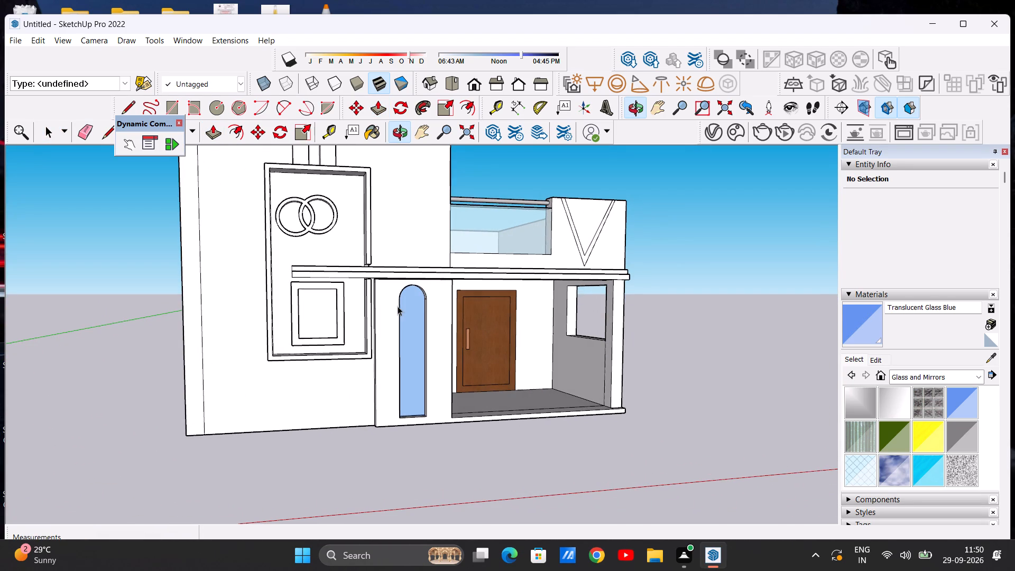
Examine the front elevation's raised strips, rings and arched-window wall from angled views and the standard front view.
scroll(403, 282, down, 7)
scroll(311, 243, up, 5)
scroll(318, 216, down, 4)
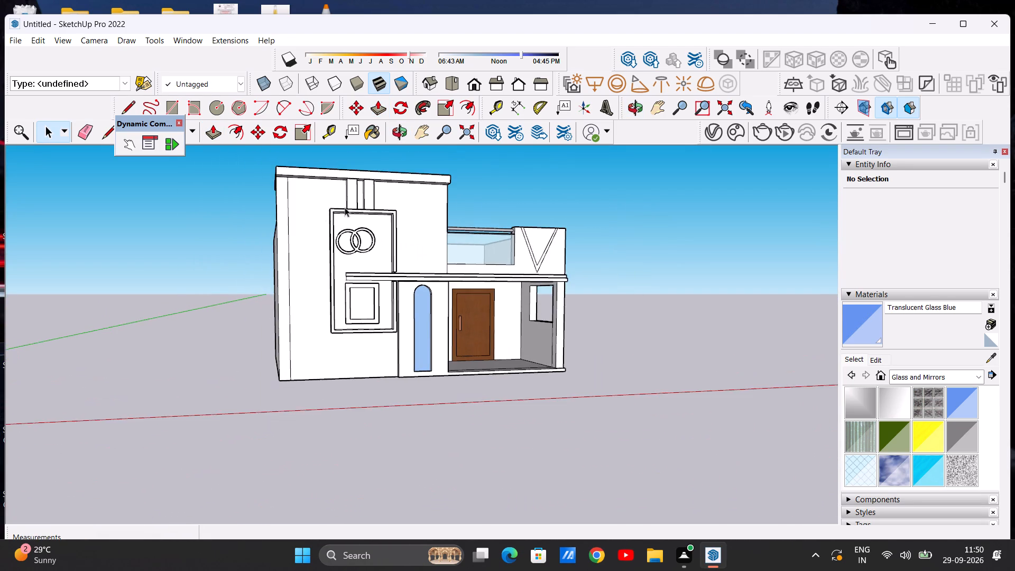
scroll(348, 206, up, 6)
middle_drag(348, 216, 394, 253)
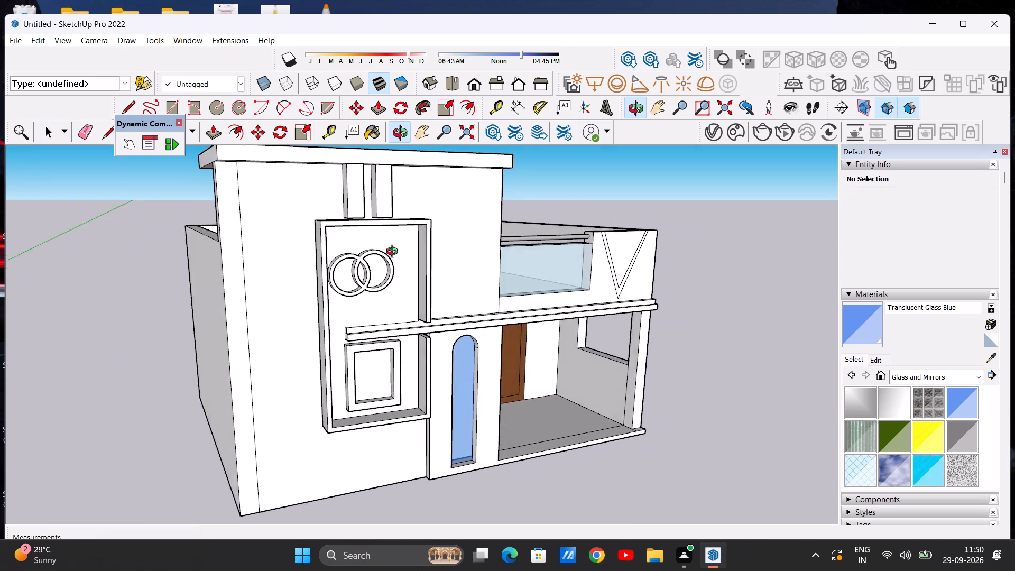
middle_drag(394, 253, 429, 249)
scroll(353, 238, down, 3)
scroll(367, 227, up, 5)
scroll(310, 225, down, 4)
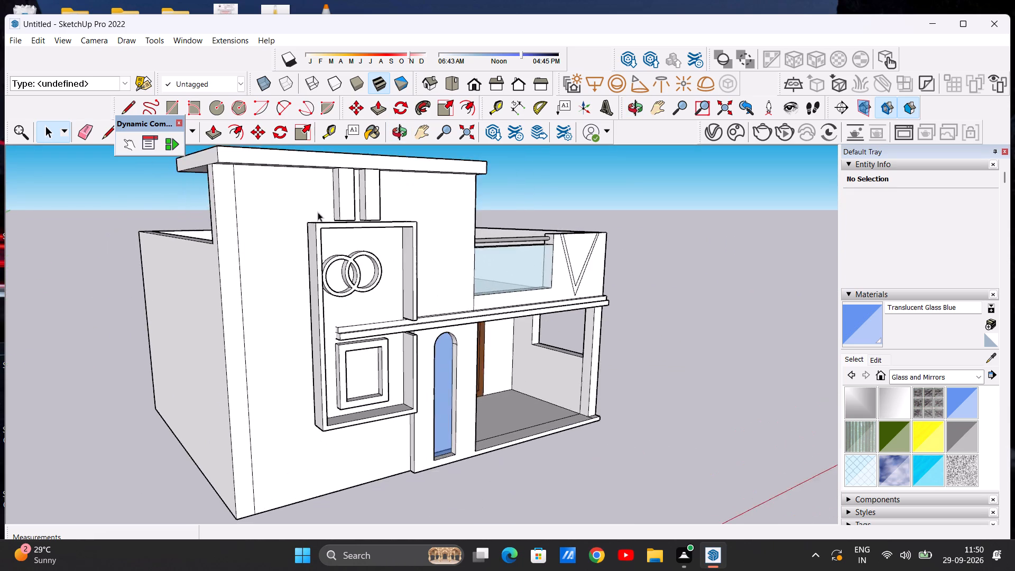
scroll(318, 212, down, 3)
middle_drag(260, 222, 296, 245)
middle_drag(296, 233, 198, 204)
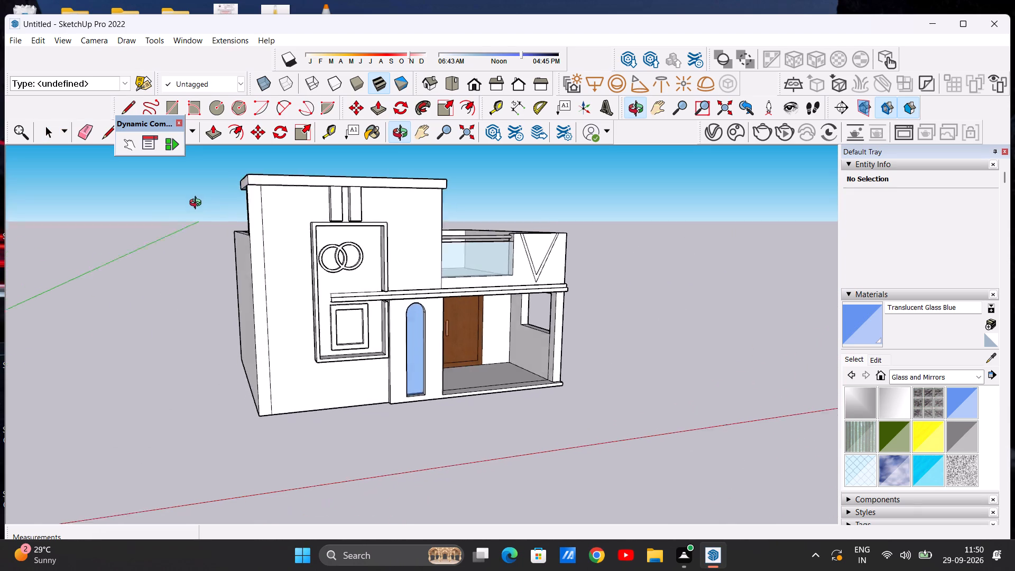
middle_drag(198, 204, 193, 202)
click(474, 89)
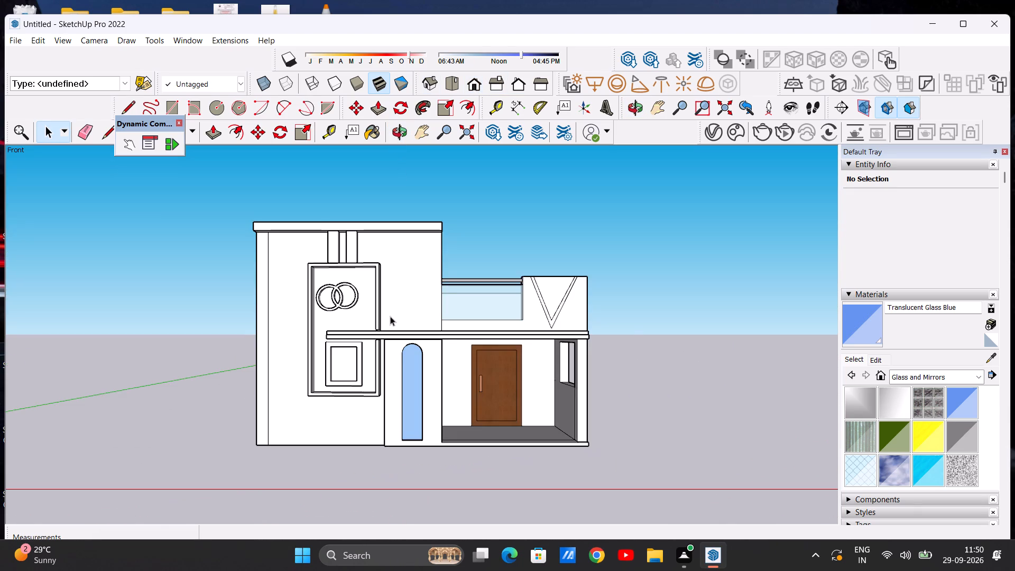
scroll(390, 316, up, 4)
scroll(340, 253, down, 4)
scroll(428, 428, up, 4)
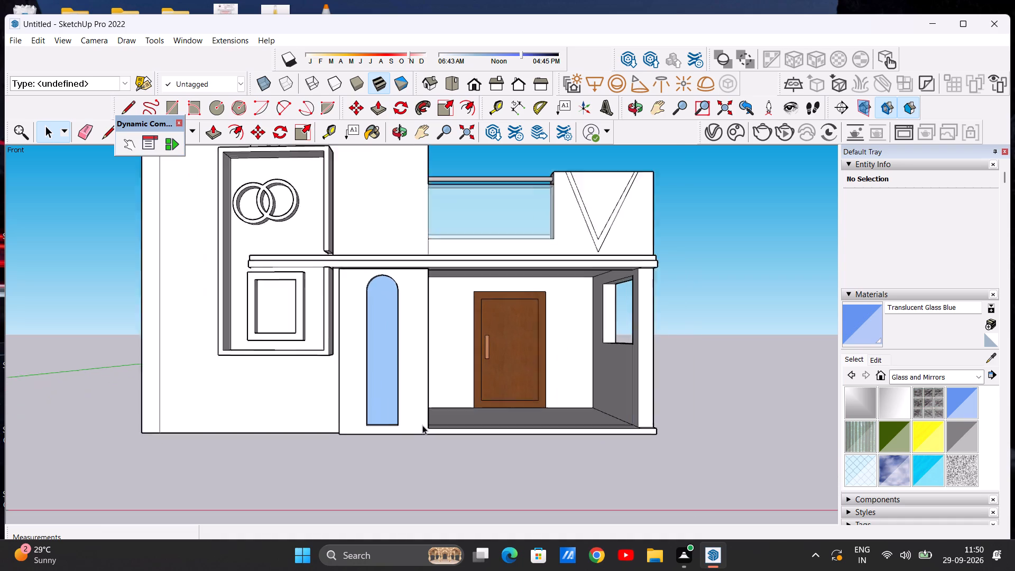
scroll(422, 425, up, 1)
scroll(422, 425, down, 4)
scroll(368, 213, up, 2)
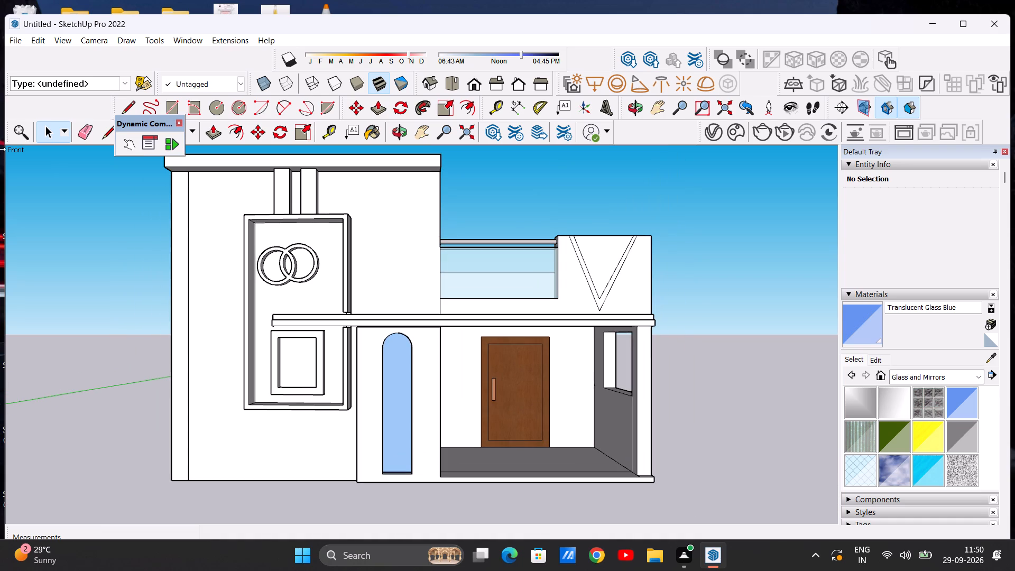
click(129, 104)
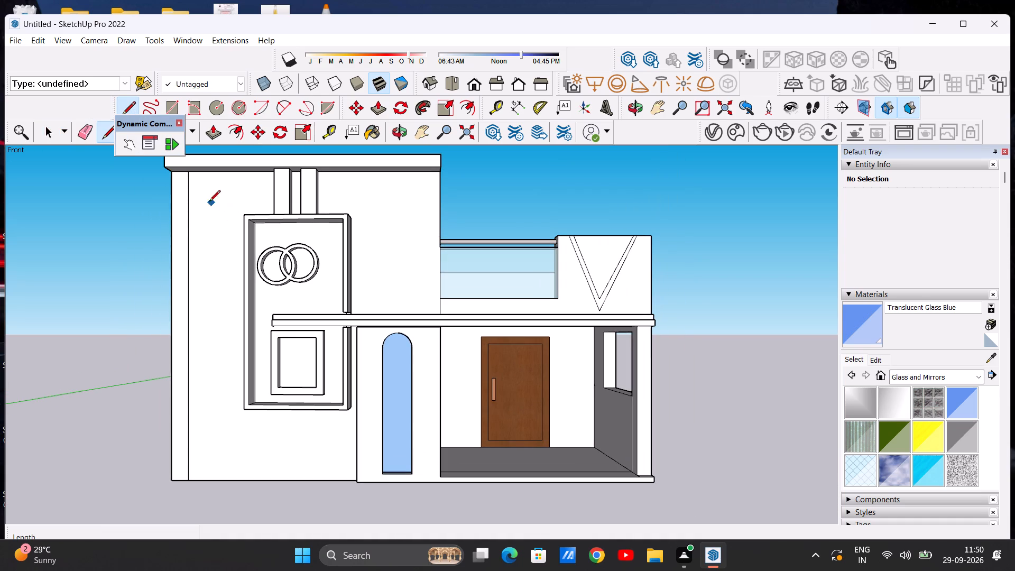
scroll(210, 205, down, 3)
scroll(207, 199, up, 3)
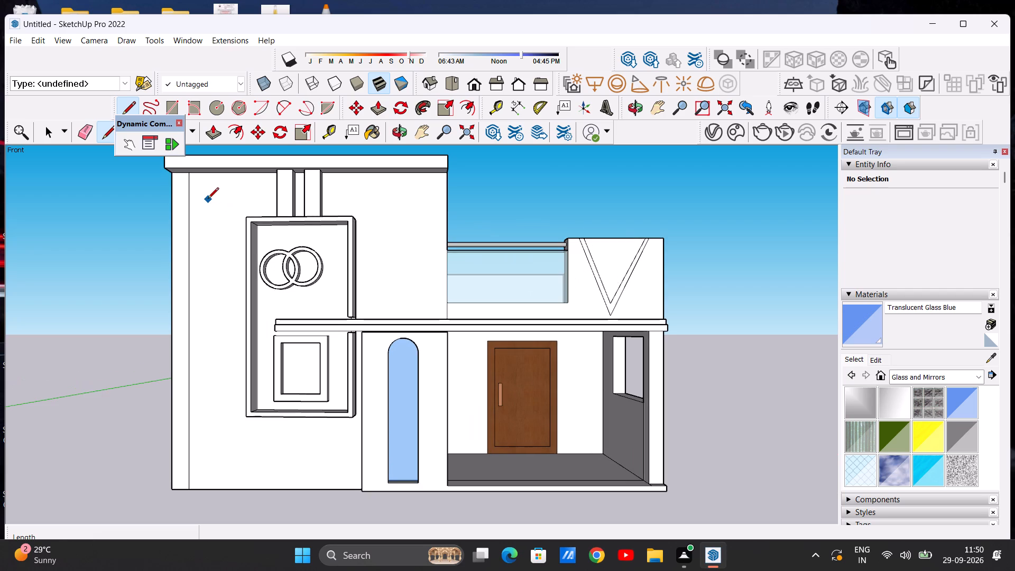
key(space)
Draw a rectangle about 2' 2 7/16" by 11' 5 1/4" on the upper wall, from the vertical edge line towards the two raised strips.
scroll(211, 181, down, 3)
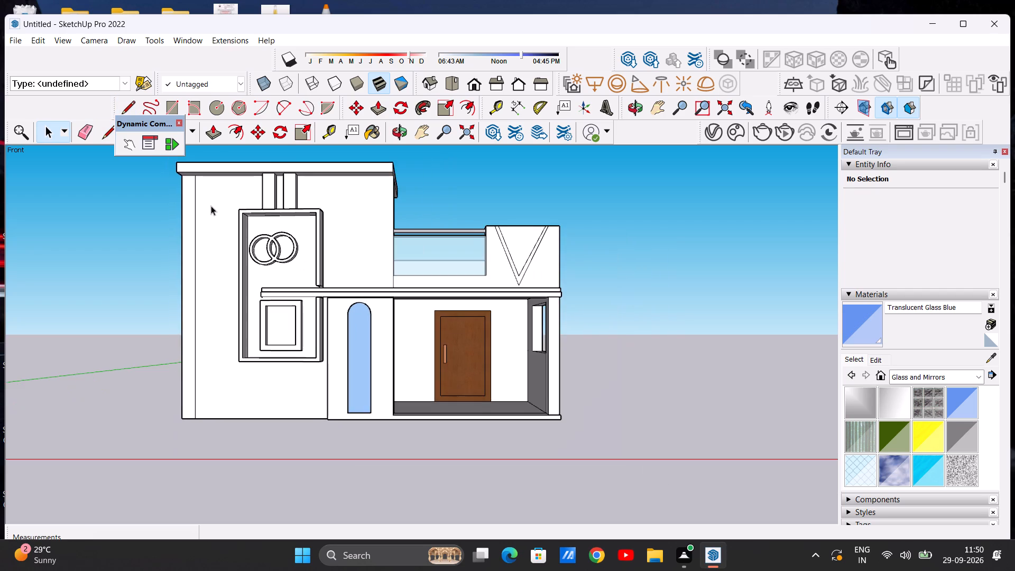
middle_drag(215, 215, 225, 238)
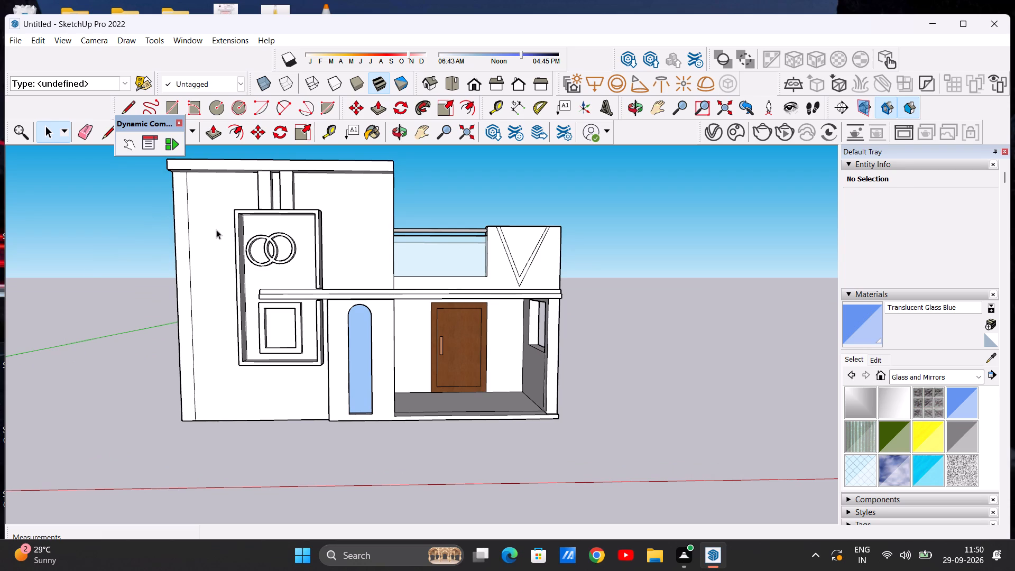
click(168, 106)
scroll(207, 214, up, 4)
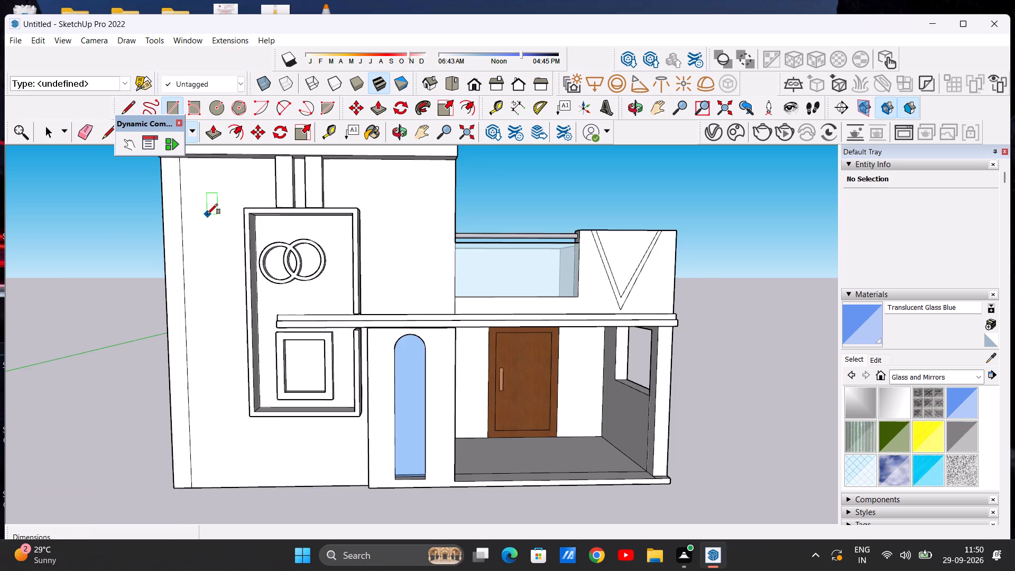
scroll(208, 219, down, 7)
scroll(194, 191, up, 7)
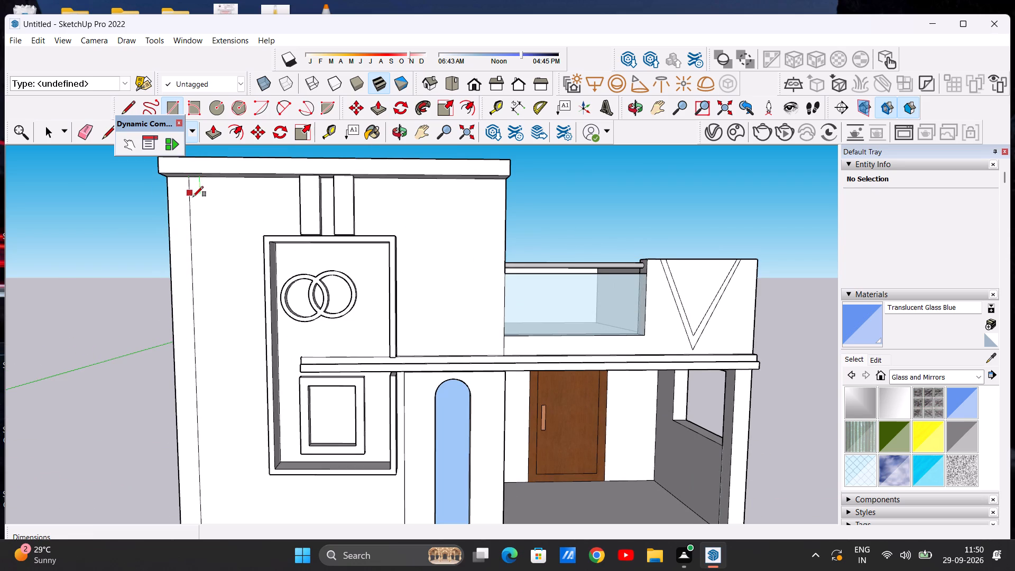
middle_drag(208, 214, 204, 178)
scroll(199, 192, up, 6)
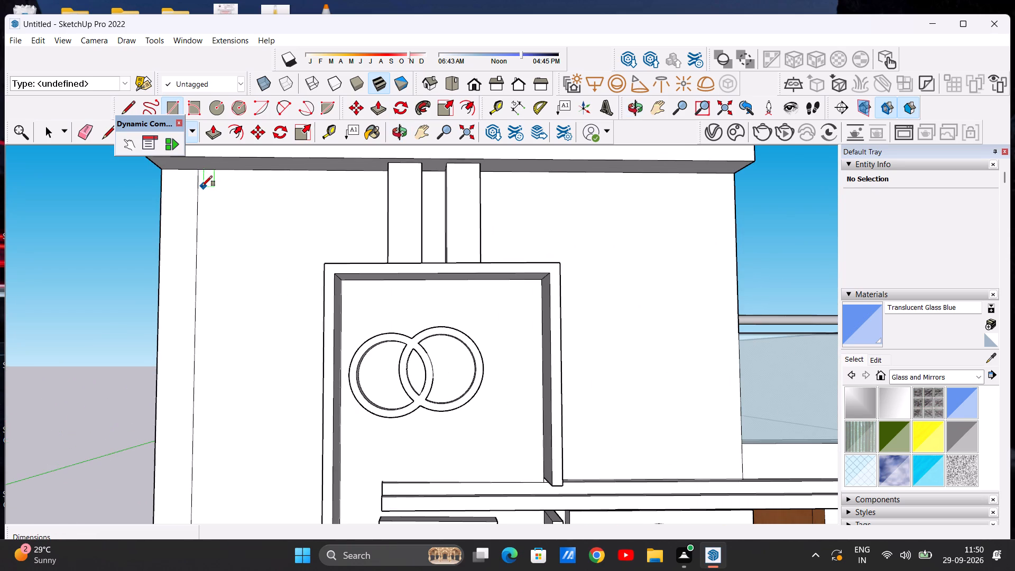
click(197, 178)
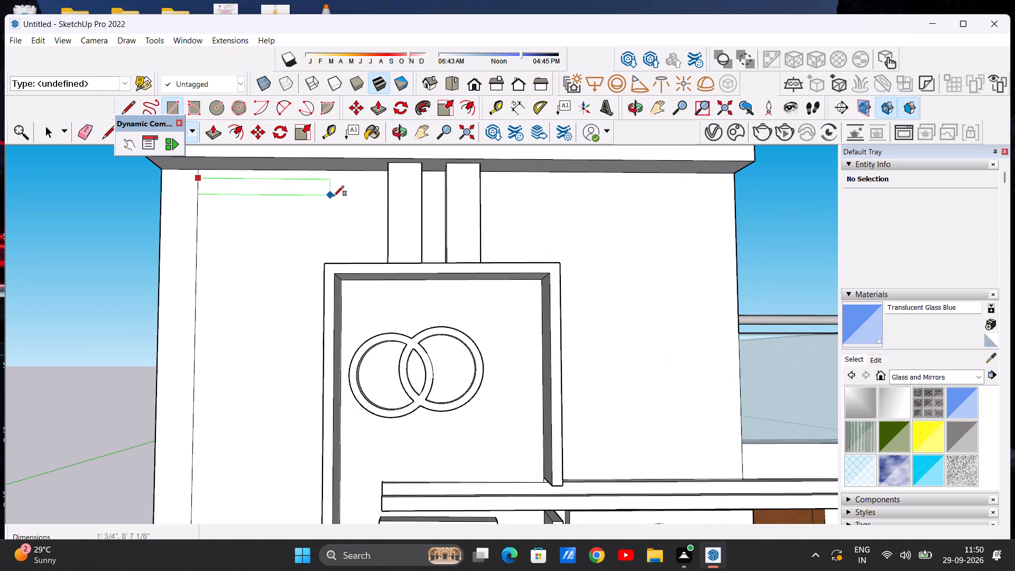
click(373, 213)
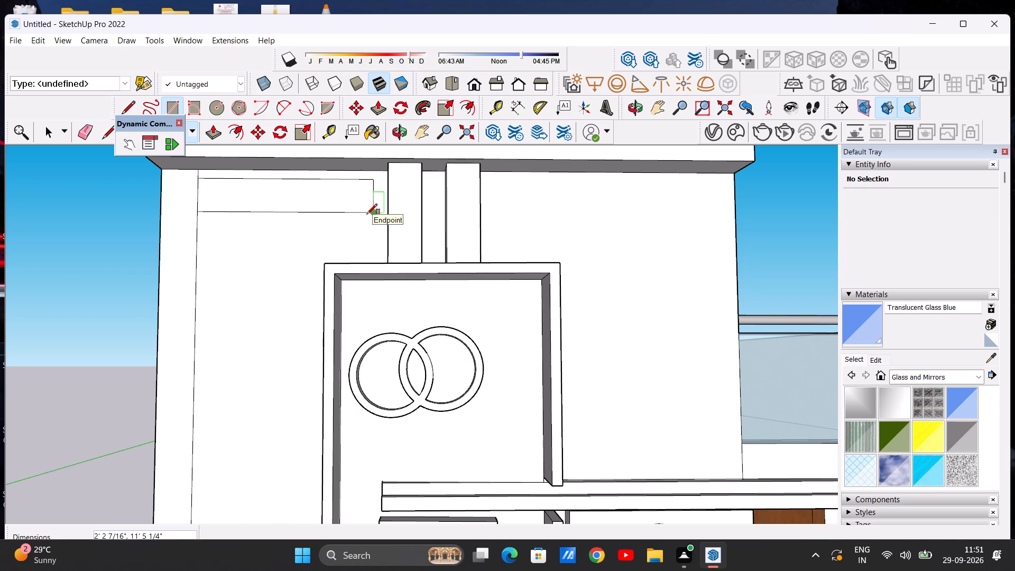
key(space)
key(space)
Copy the new upper wall rectangle straight down by about 2' 9 1/2".
double_click(329, 196)
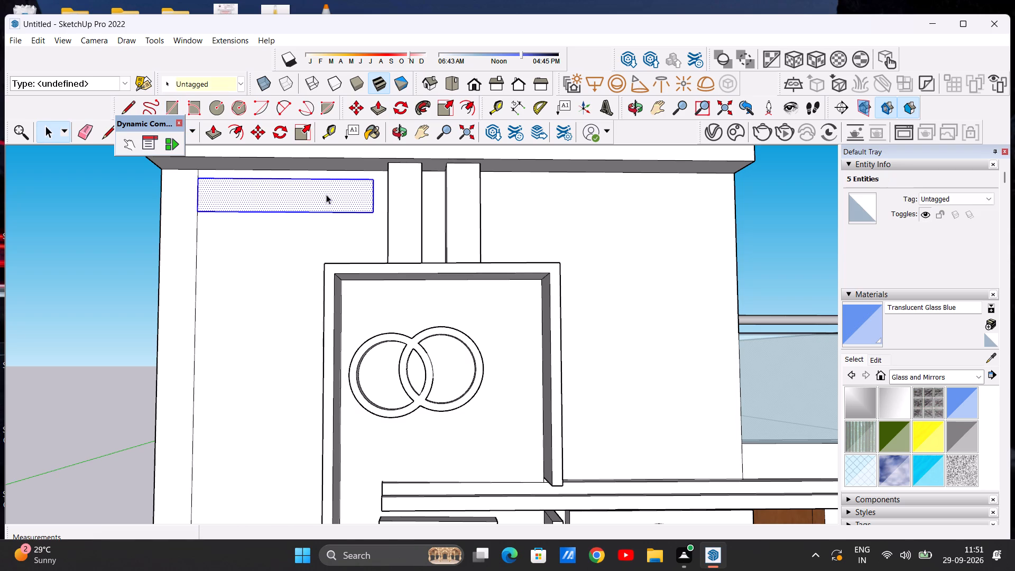
click(254, 134)
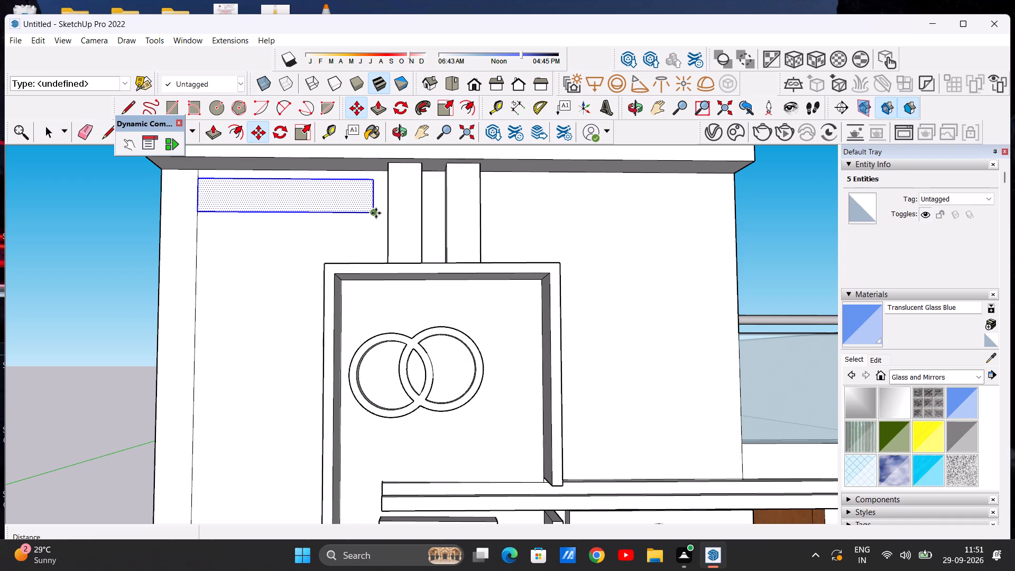
click(376, 213)
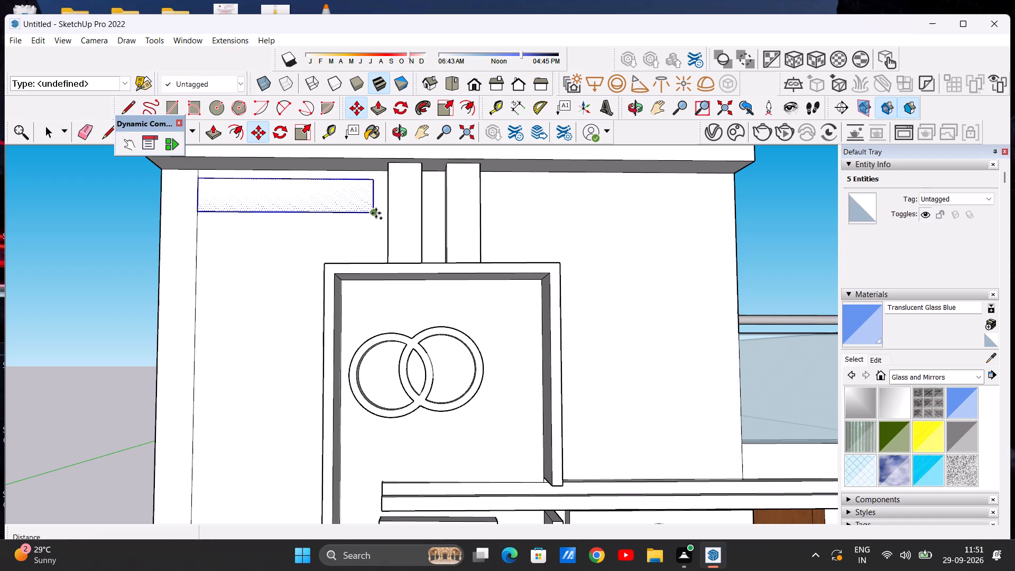
click(377, 255)
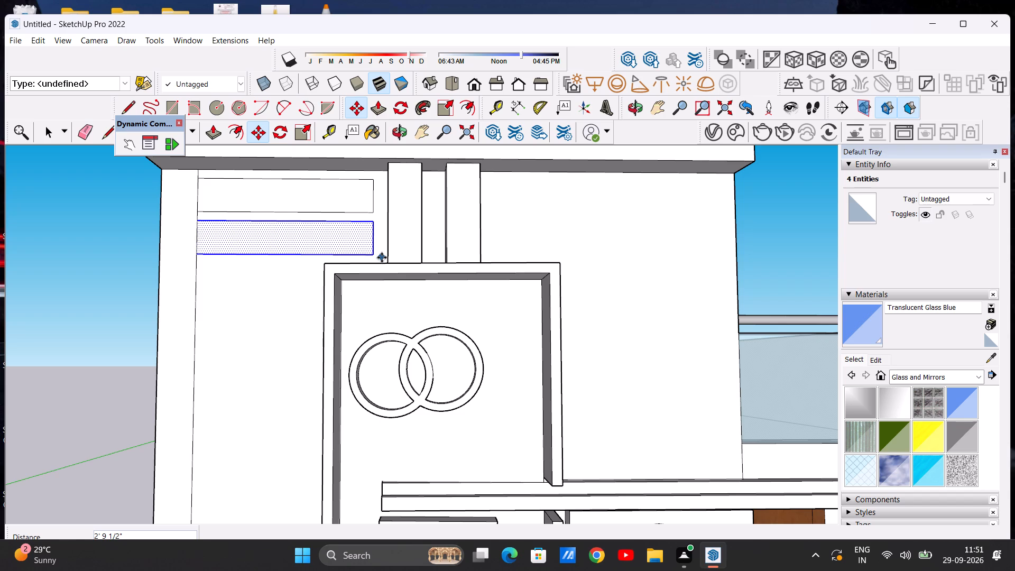
key(space)
scroll(333, 235, down, 8)
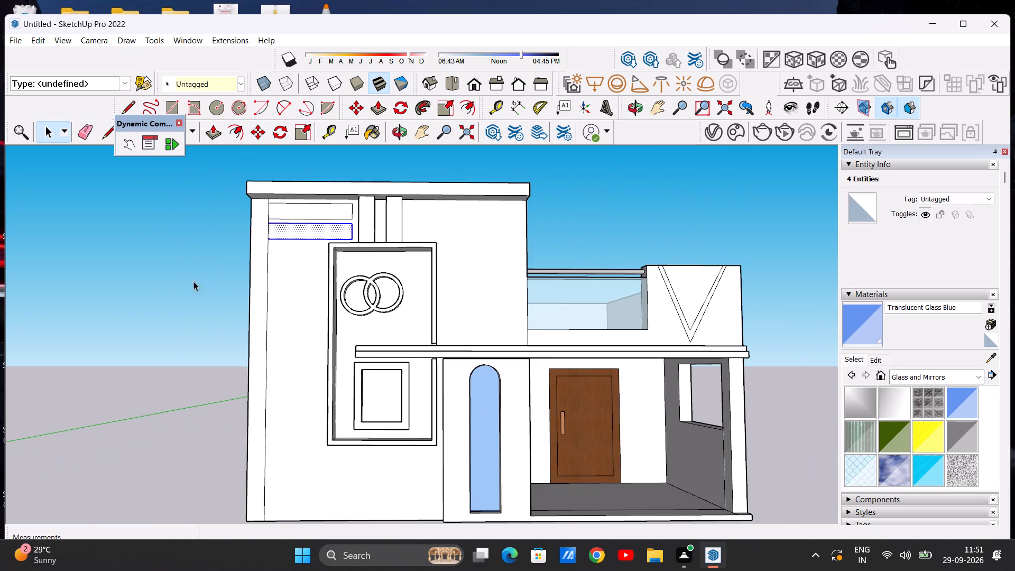
click(196, 290)
Draw a shorter rectangle about 2' by 8' 6 1/8" below the two bands, from the vertical edge line to beside the large frame.
scroll(283, 253, up, 1)
scroll(297, 298, down, 2)
middle_drag(275, 305, 321, 311)
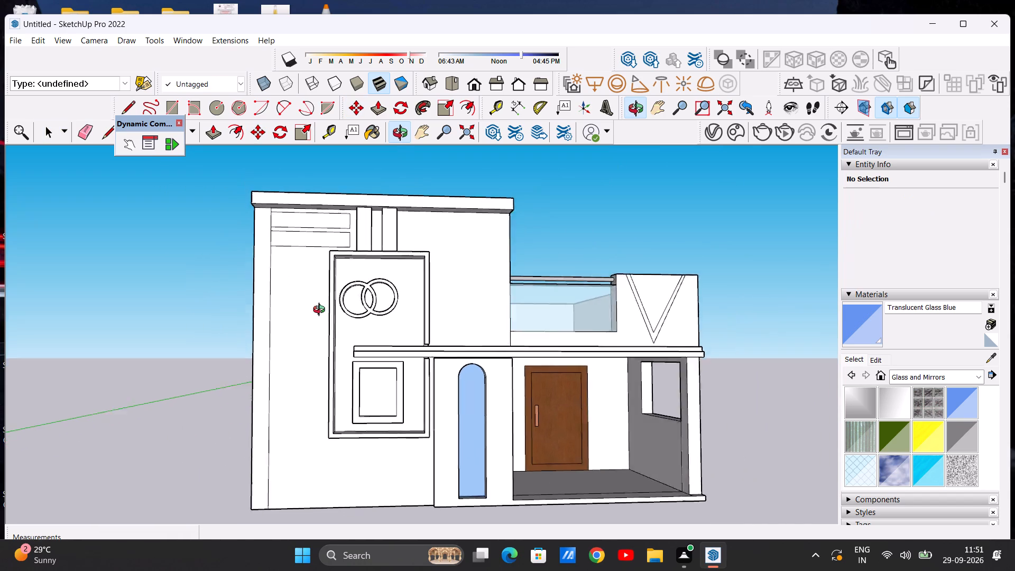
middle_drag(321, 311, 288, 328)
scroll(299, 283, up, 4)
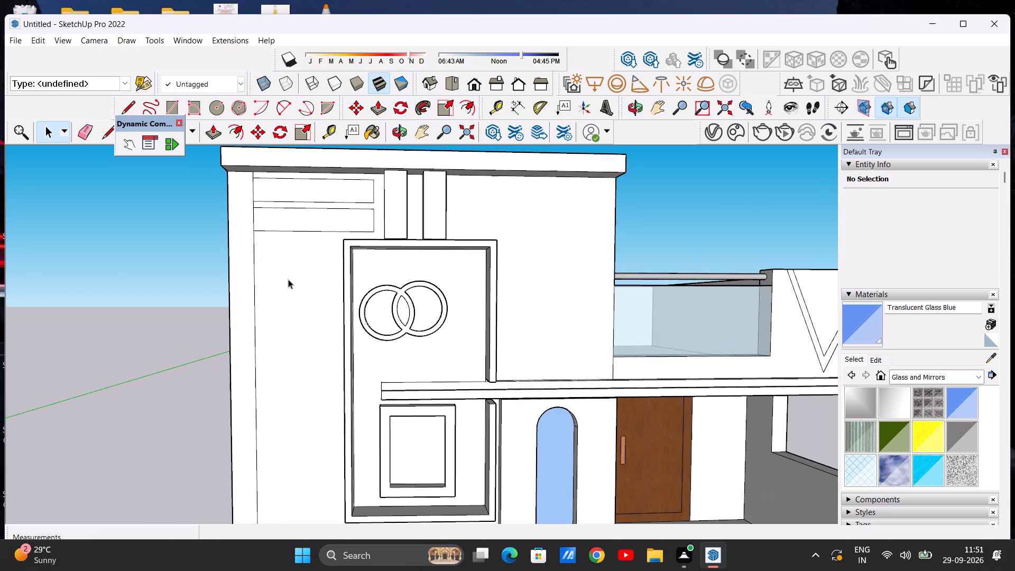
click(171, 104)
scroll(269, 305, up, 5)
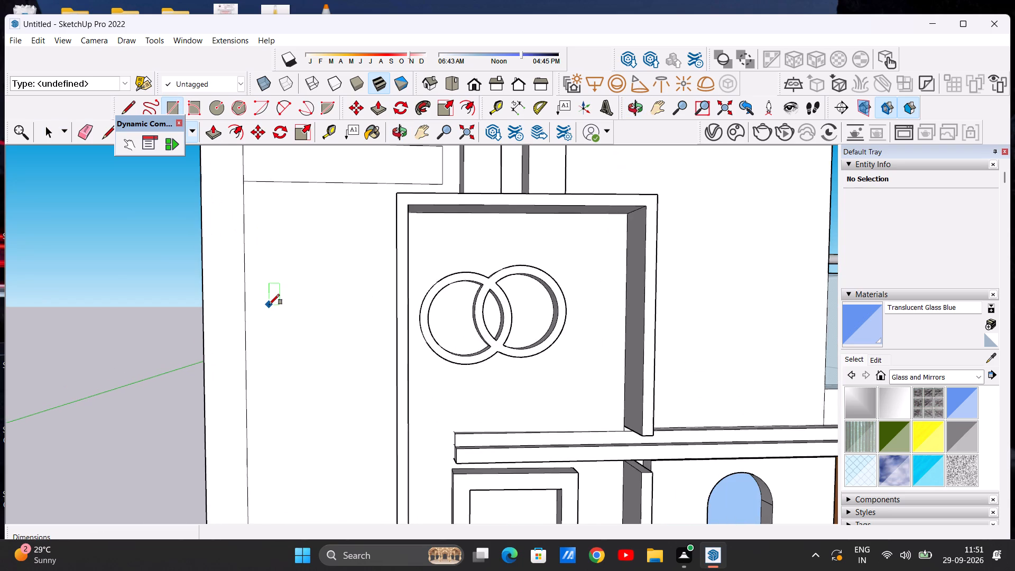
middle_drag(269, 297, 318, 310)
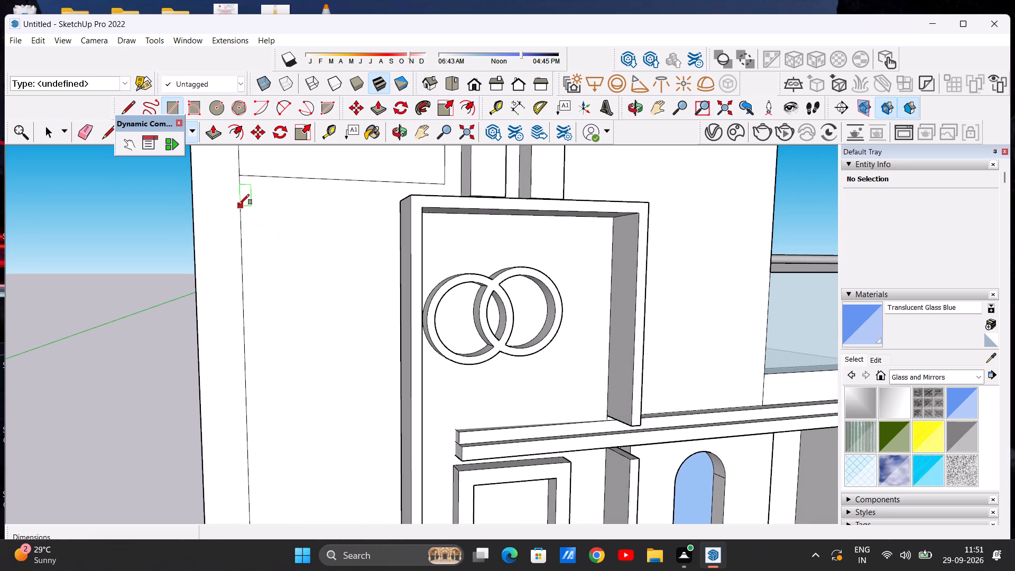
click(240, 191)
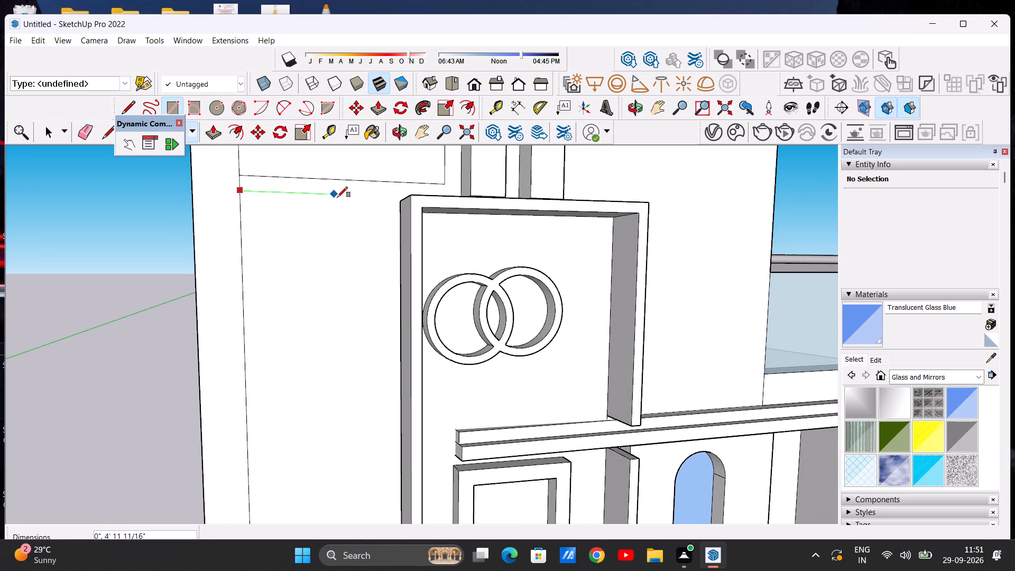
click(396, 232)
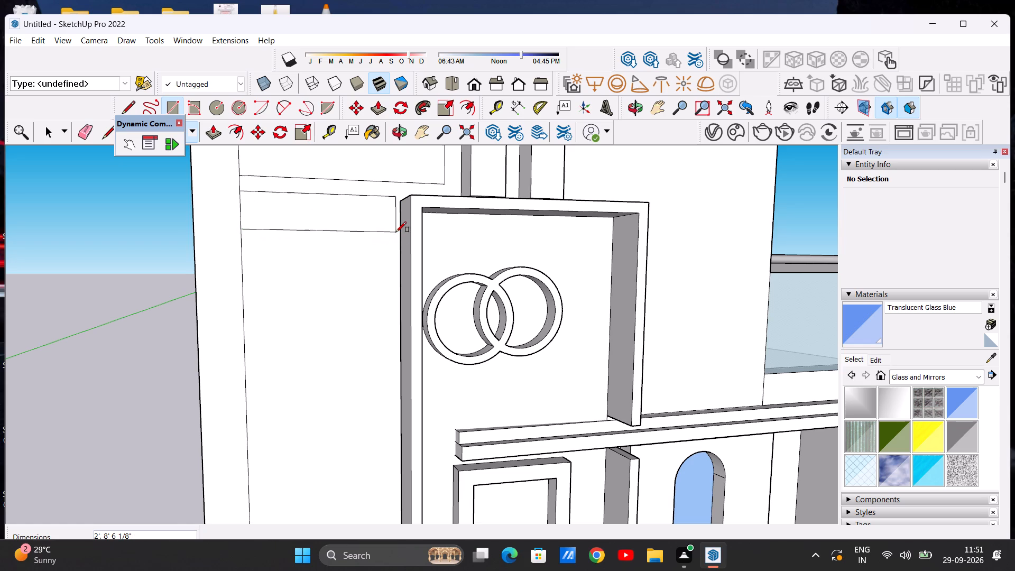
key(space)
Copy the shorter rectangle down the wall by about 2' 6 5/8" and multiply it into an array of 10 copies.
scroll(333, 281, down, 9)
middle_drag(306, 262, 329, 309)
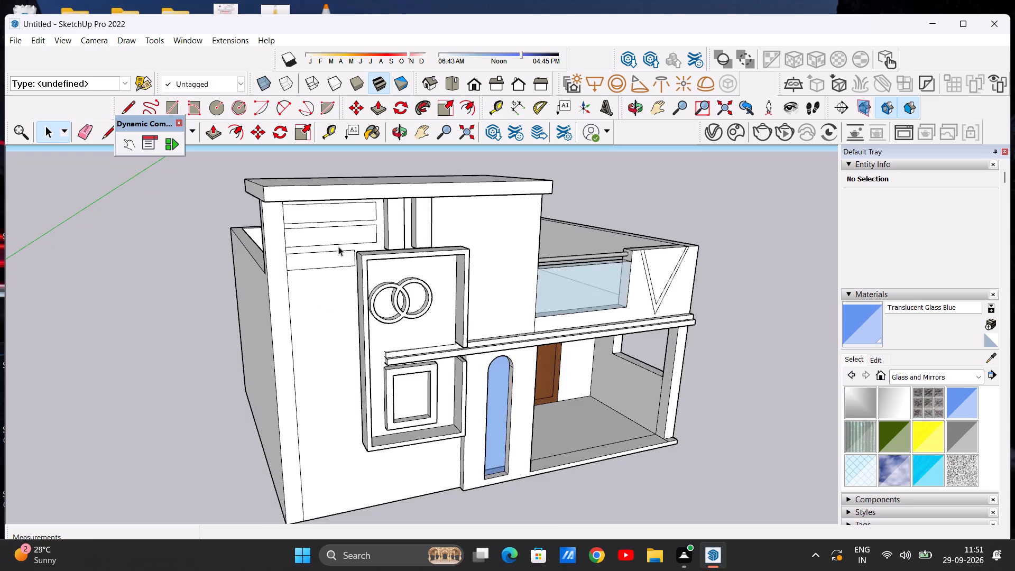
scroll(338, 248, up, 6)
double_click(328, 263)
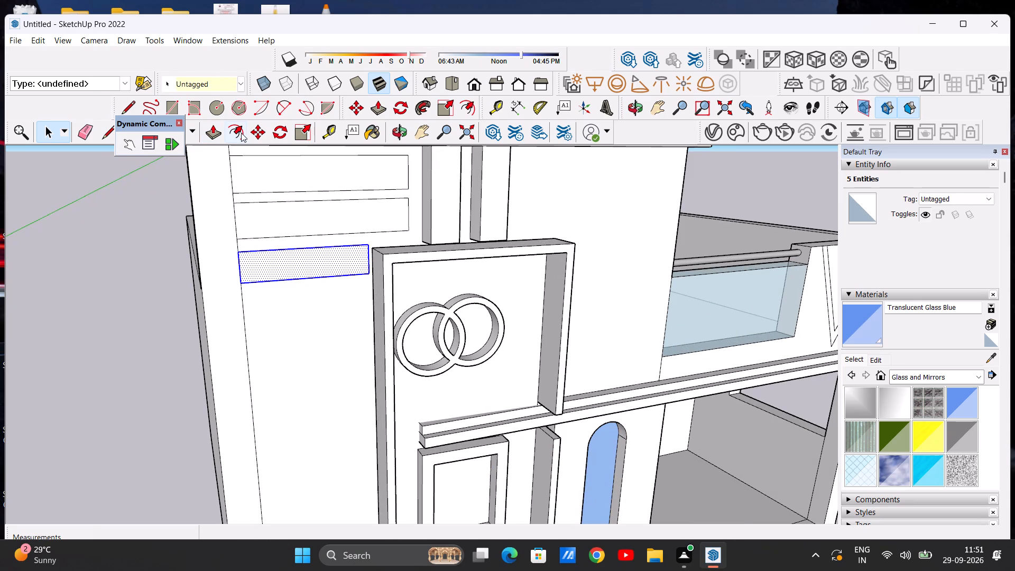
click(255, 132)
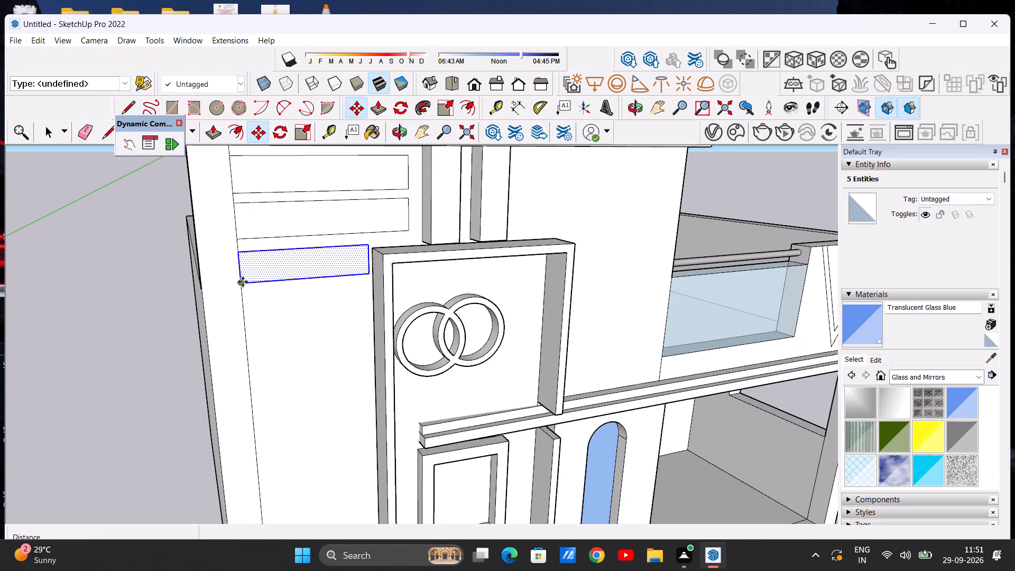
click(243, 282)
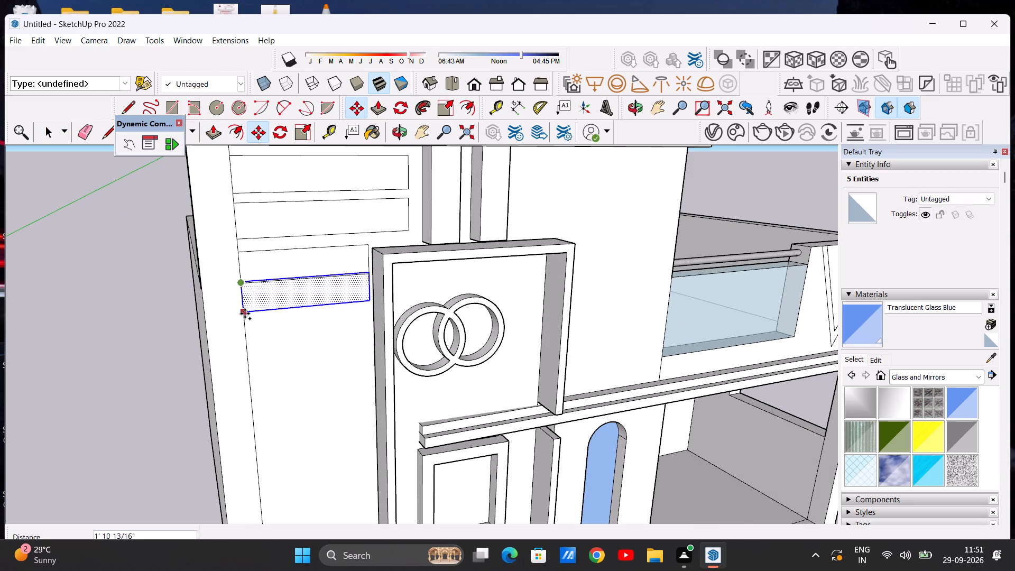
click(242, 322)
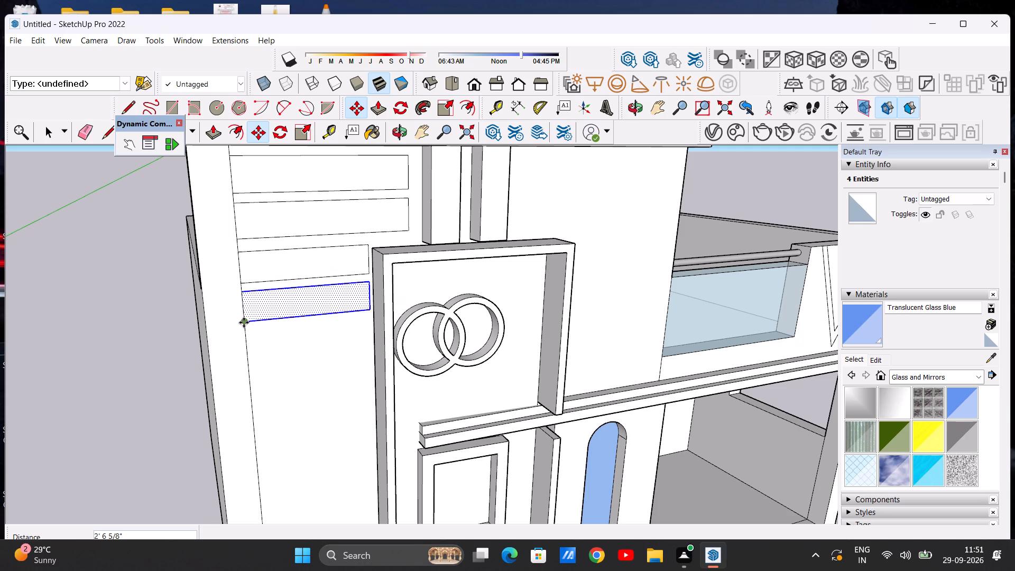
key(shift+asterisk)
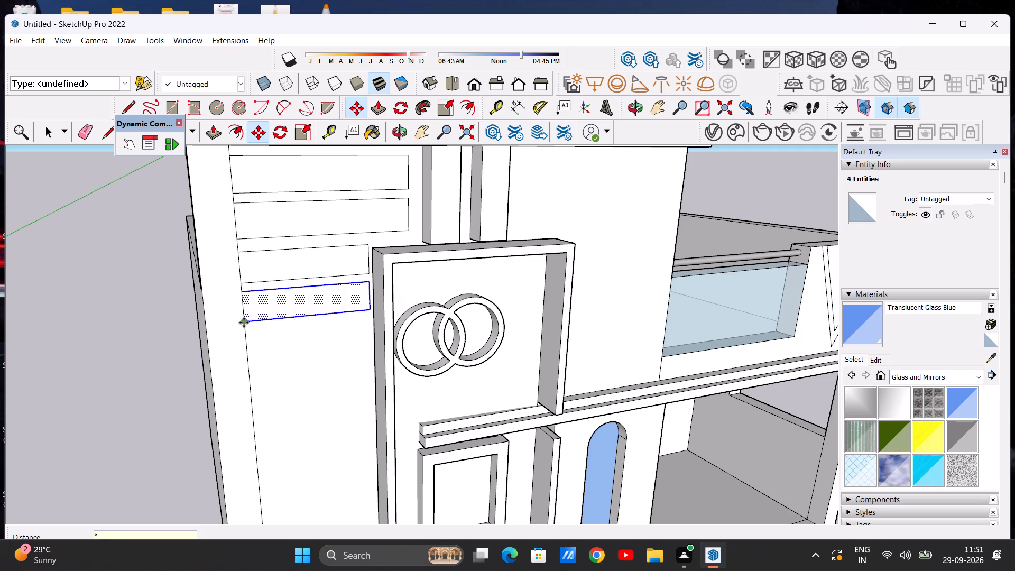
text(10)
key(Return)
key(space)
scroll(242, 319, down, 8)
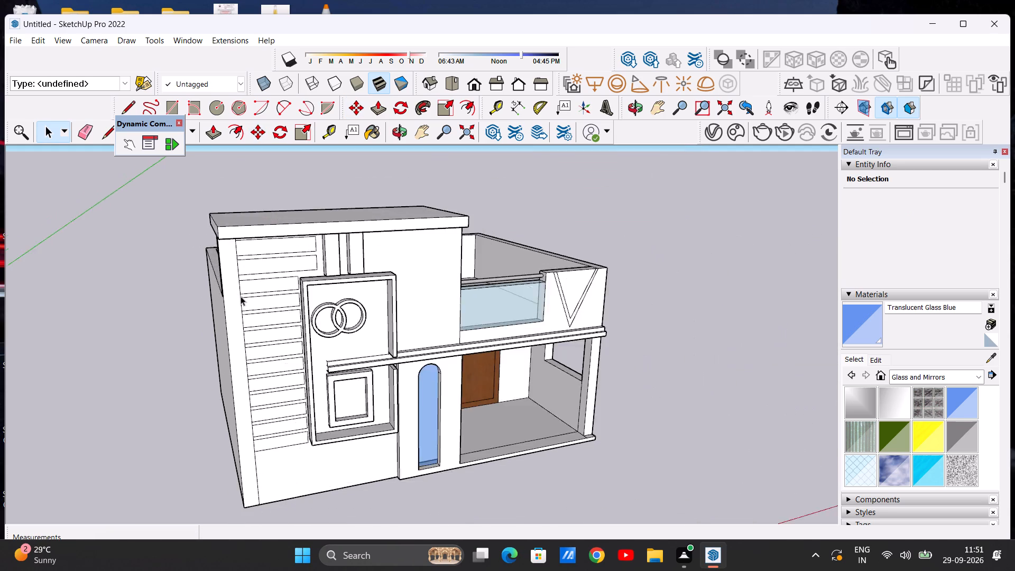
Copy the lowest wall rectangle down along the vertical edge line by about 2' 6", and that copy down by about 2' 5".
scroll(241, 296, down, 5)
scroll(276, 412, up, 6)
middle_drag(276, 420, 239, 414)
scroll(268, 403, up, 10)
double_click(273, 388)
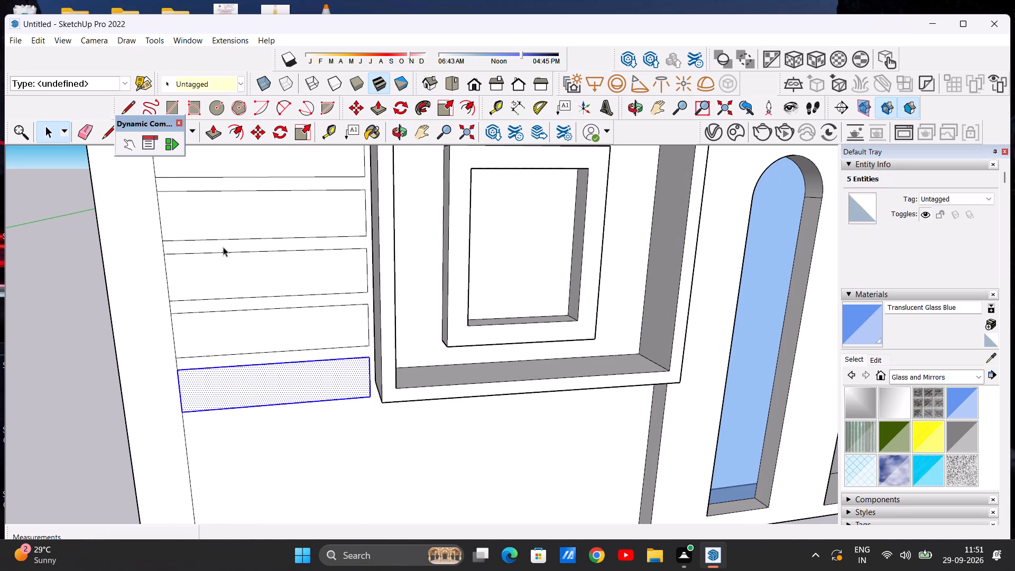
click(253, 133)
scroll(262, 261, down, 5)
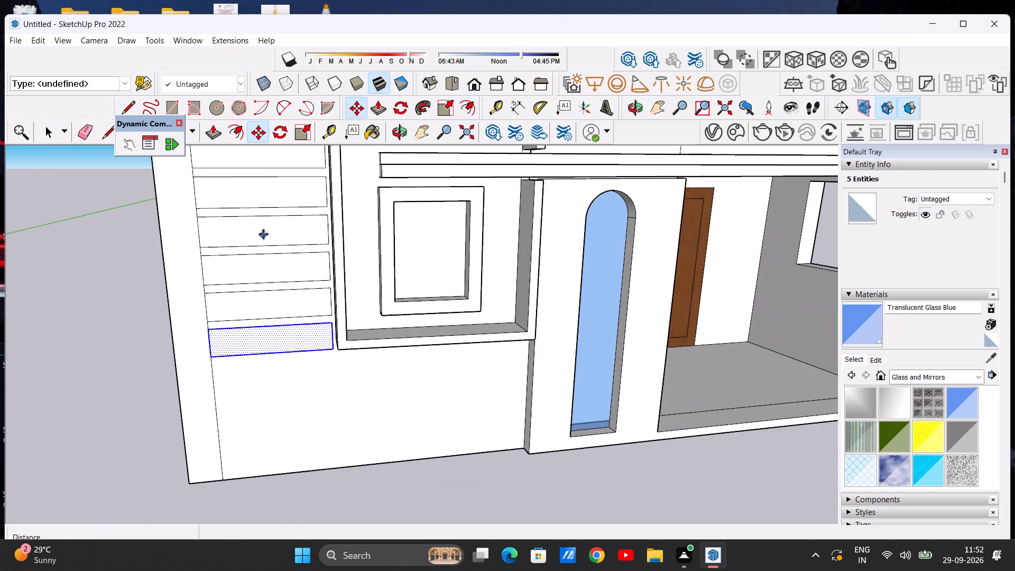
scroll(202, 383, up, 6)
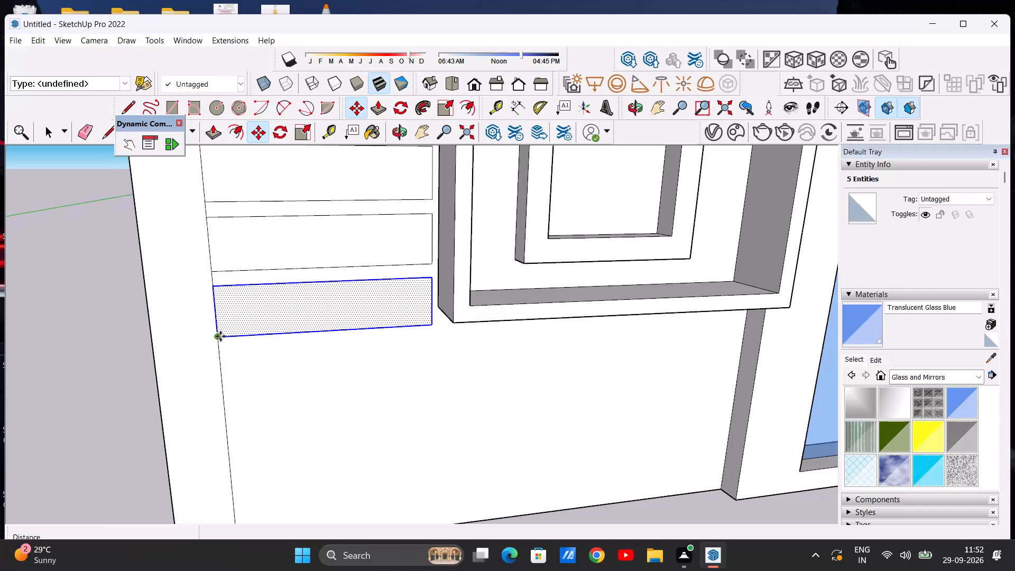
click(220, 336)
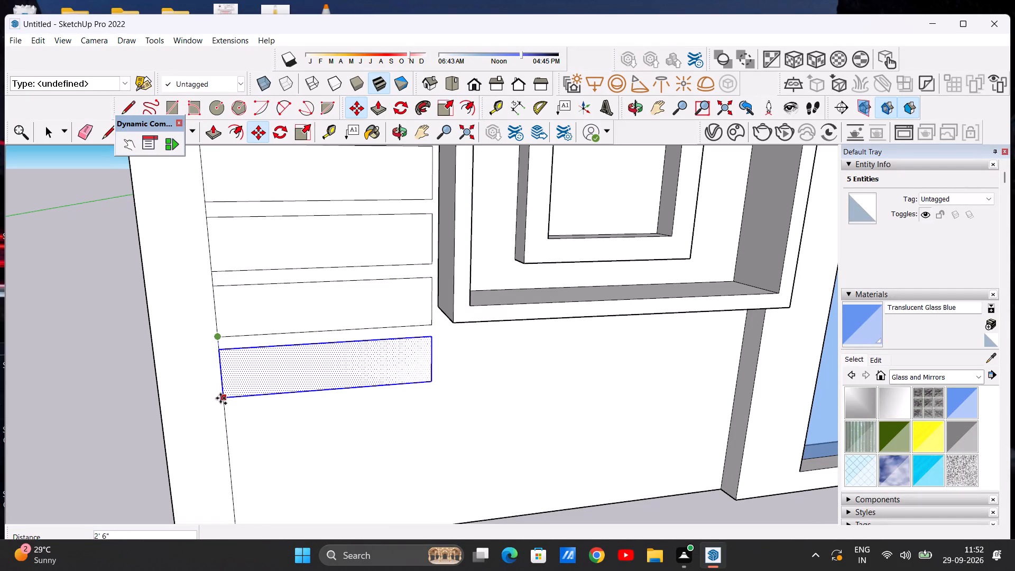
click(220, 398)
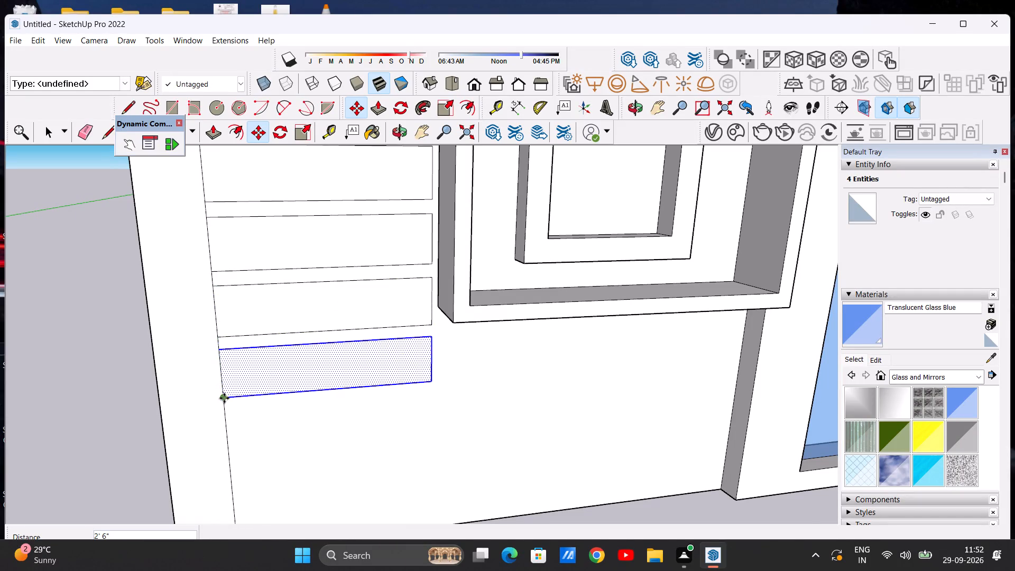
click(224, 398)
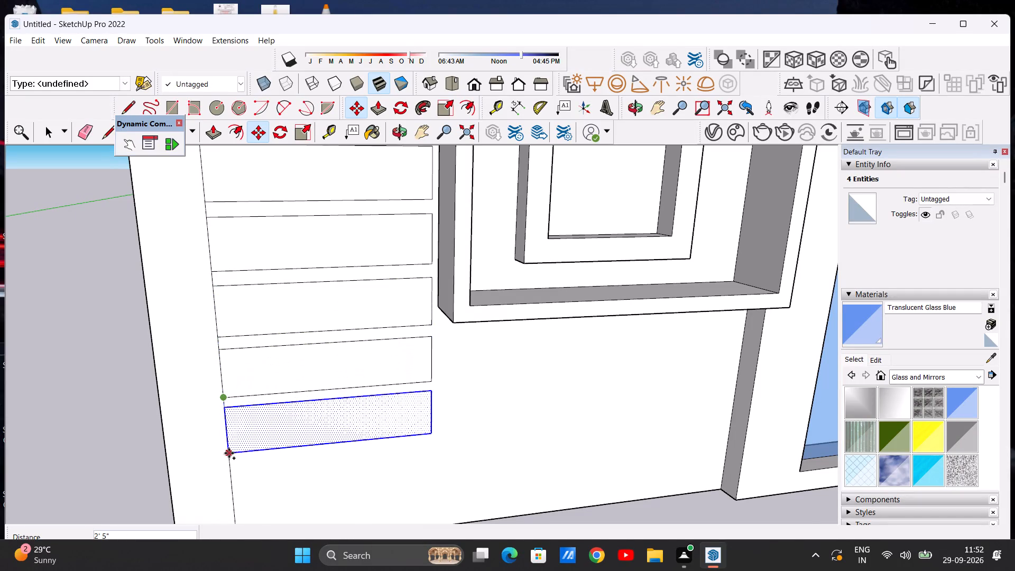
click(229, 453)
Add two more rectangle copies below, spaced about 2' 5 1/8" and 2' 3 1/2", ending at the wall's bottom edge.
scroll(232, 446, down, 7)
scroll(246, 458, up, 6)
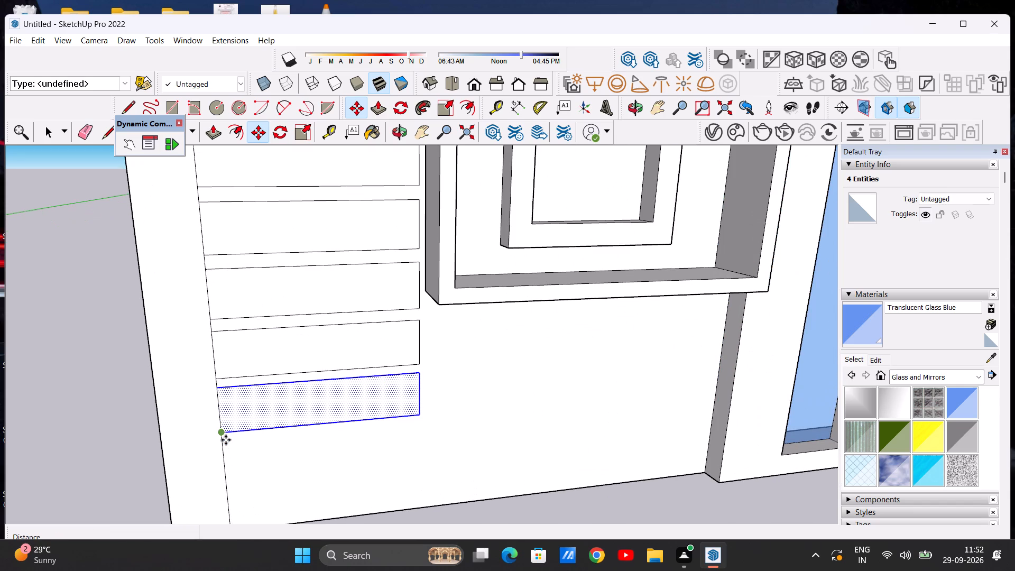
click(226, 440)
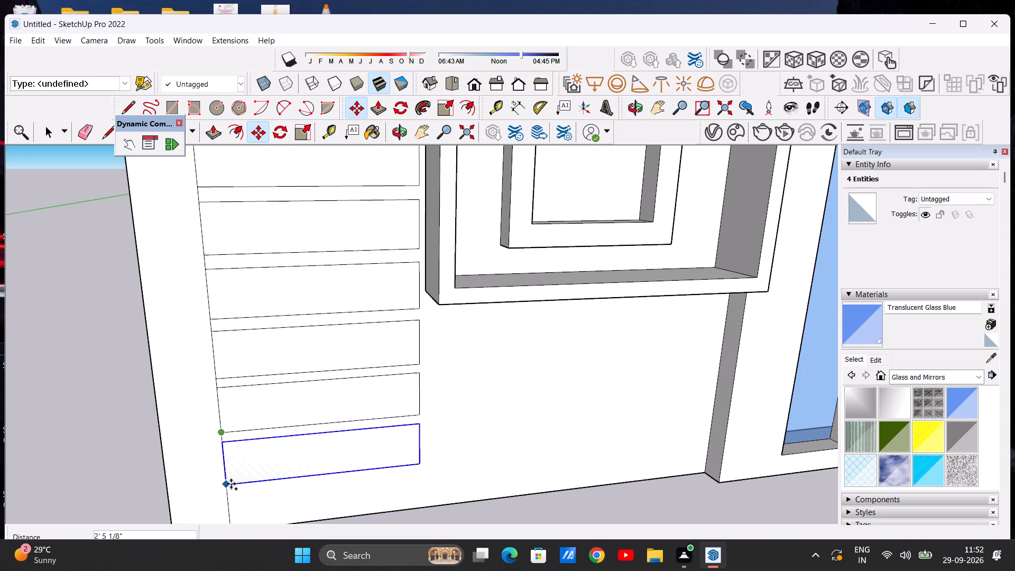
click(231, 484)
scroll(233, 450, down, 7)
scroll(230, 515, up, 7)
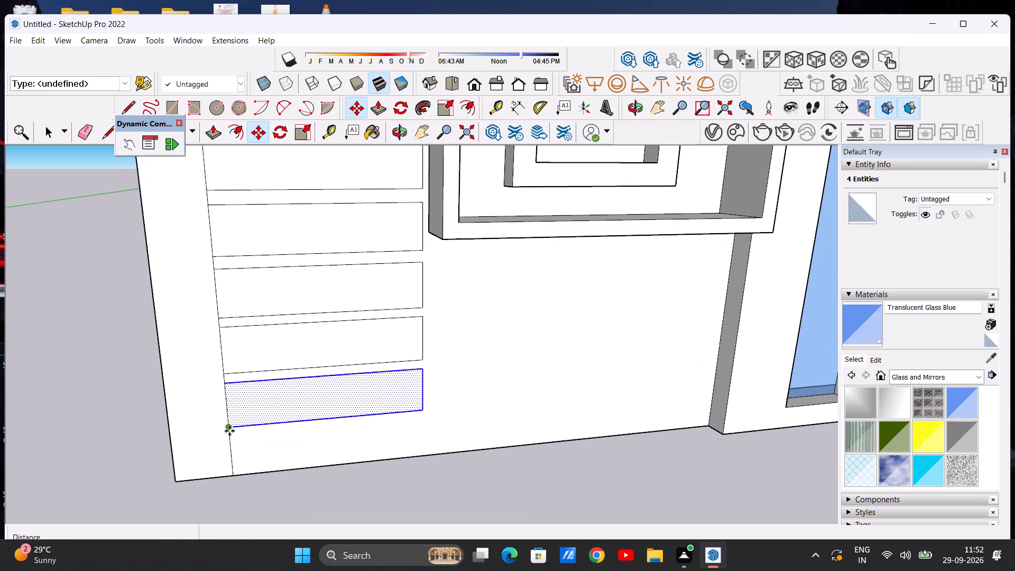
click(229, 431)
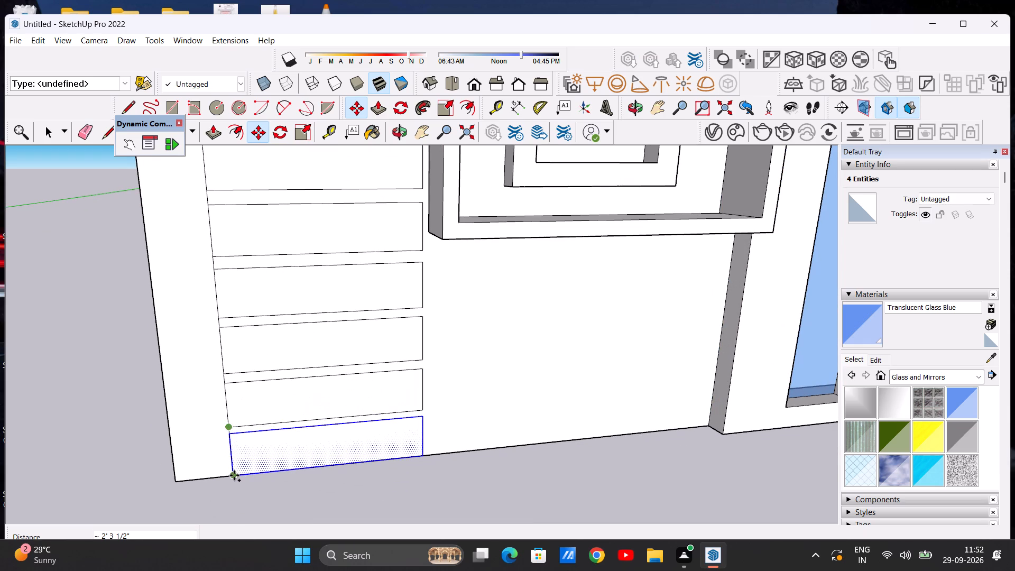
click(234, 475)
key(space)
scroll(236, 483, down, 8)
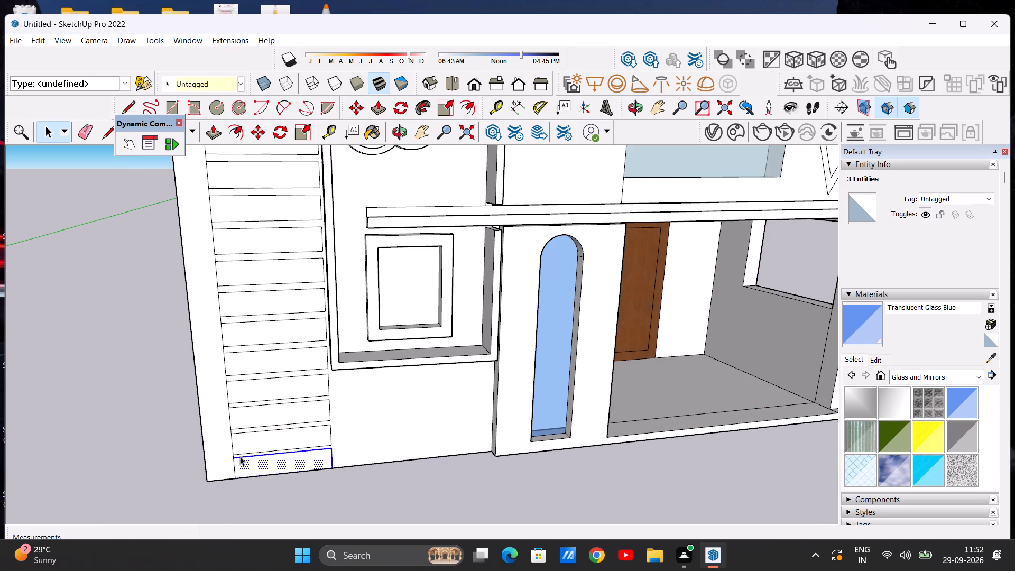
click(142, 448)
Examine the column of rectangles and the rest of the house's front elevation from several angles.
scroll(310, 432, down, 12)
middle_drag(341, 422, 321, 379)
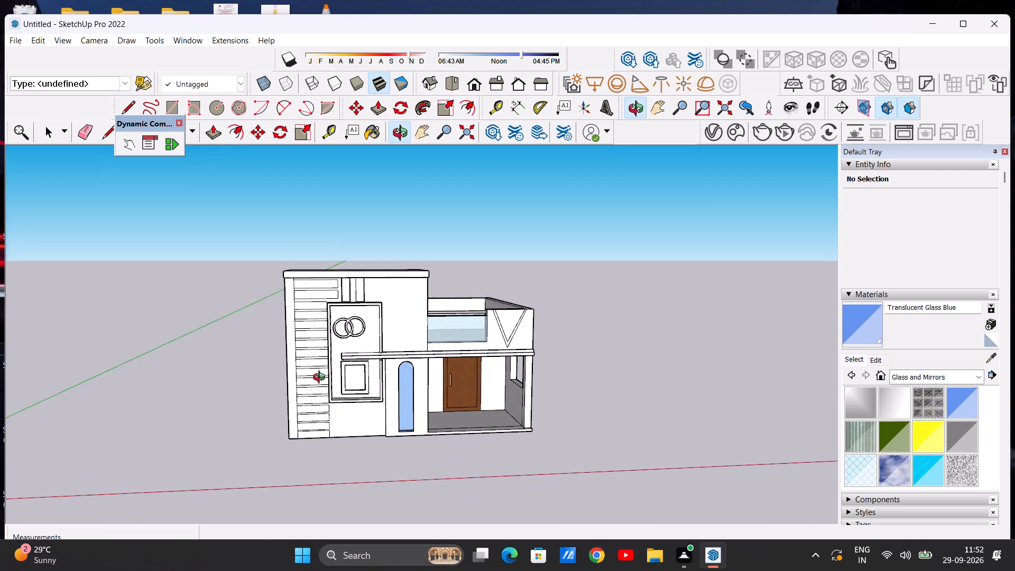
middle_drag(321, 379, 327, 370)
scroll(352, 351, down, 3)
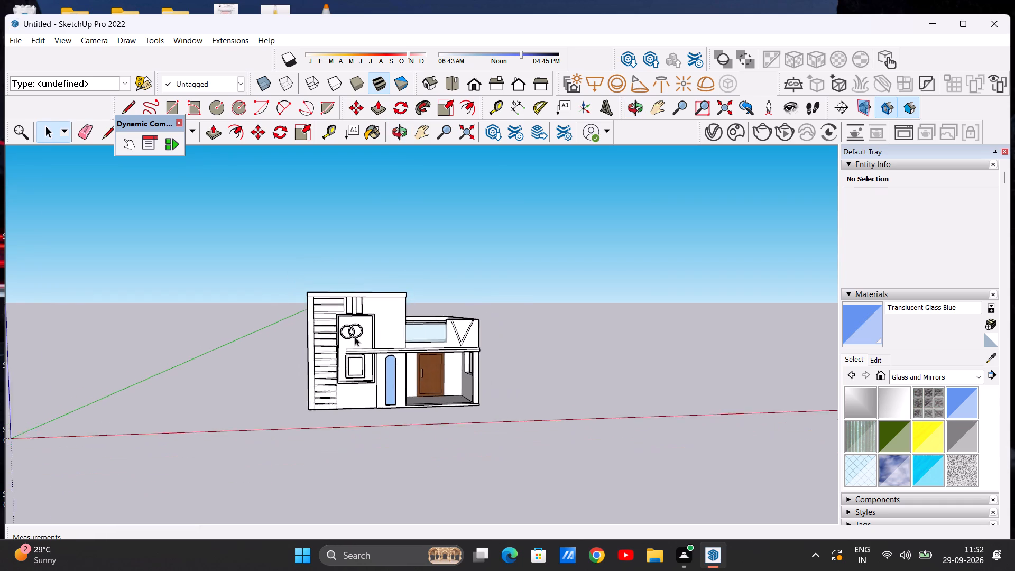
scroll(355, 337, down, 2)
middle_drag(219, 333, 346, 358)
scroll(365, 303, up, 5)
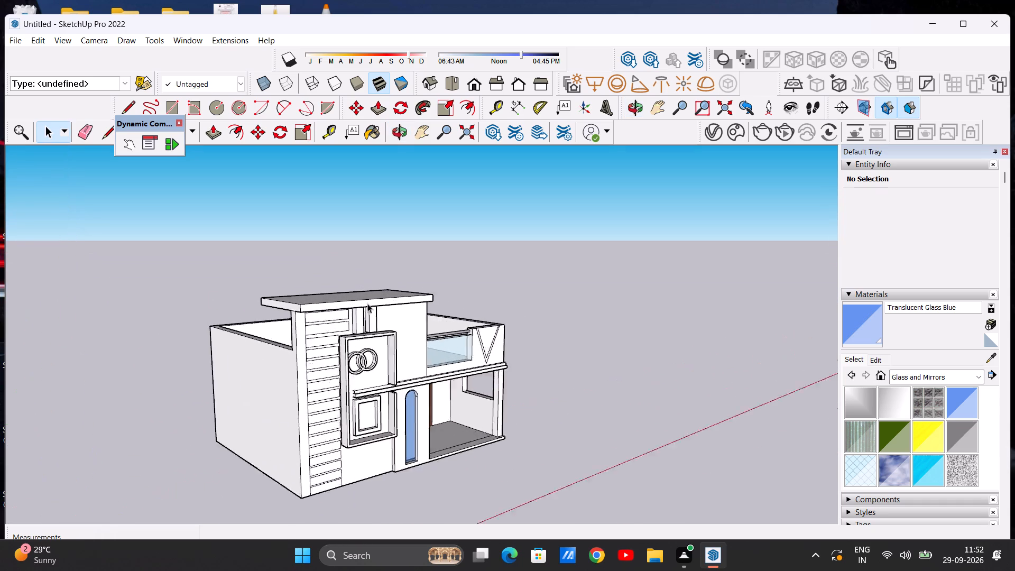
scroll(367, 303, up, 3)
scroll(303, 345, up, 7)
scroll(354, 318, down, 10)
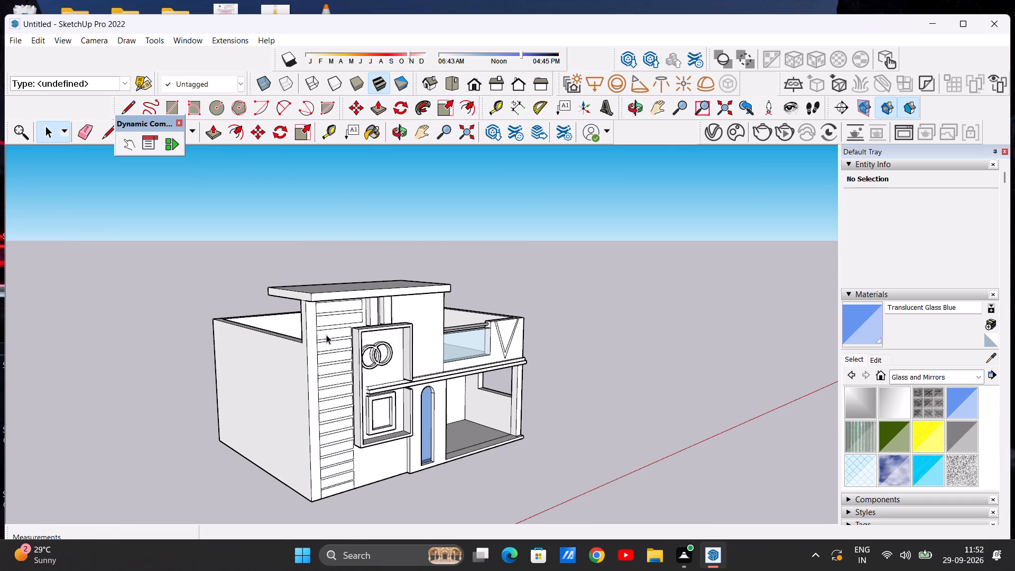
scroll(333, 347, up, 9)
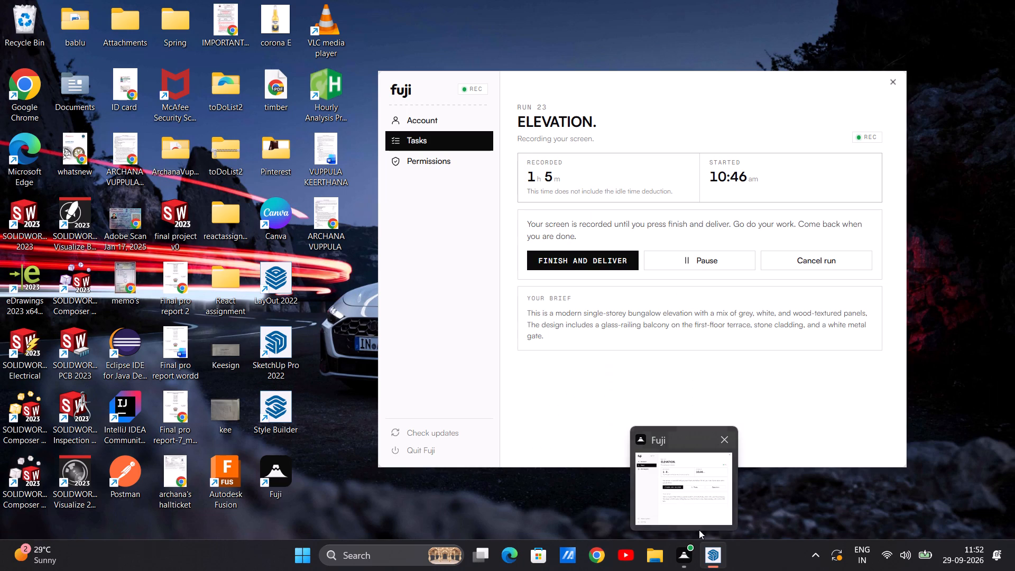
click(699, 483)
scroll(562, 320, down, 8)
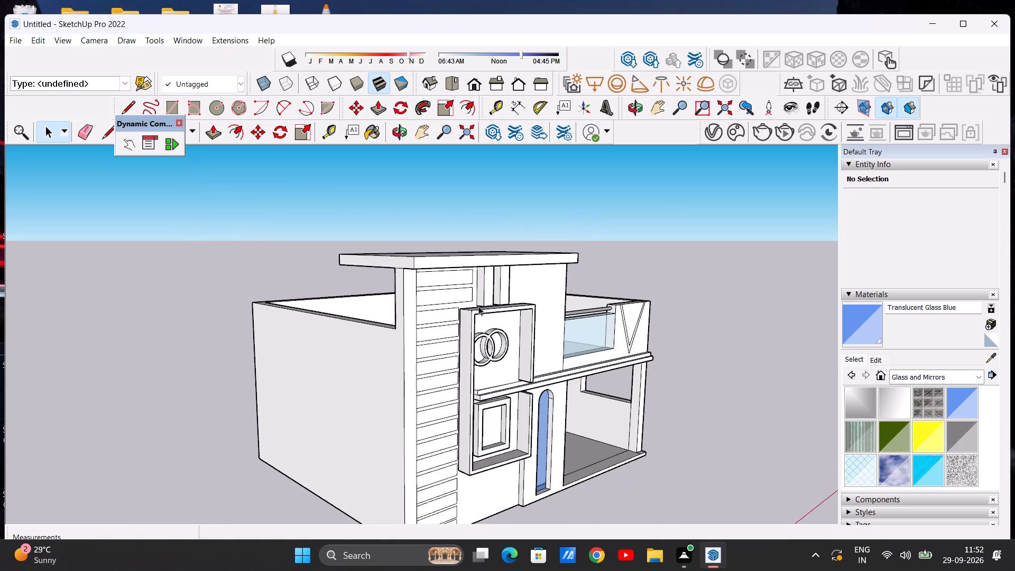
scroll(478, 306, down, 3)
scroll(452, 357, up, 8)
scroll(433, 312, down, 5)
middle_drag(464, 359, 477, 338)
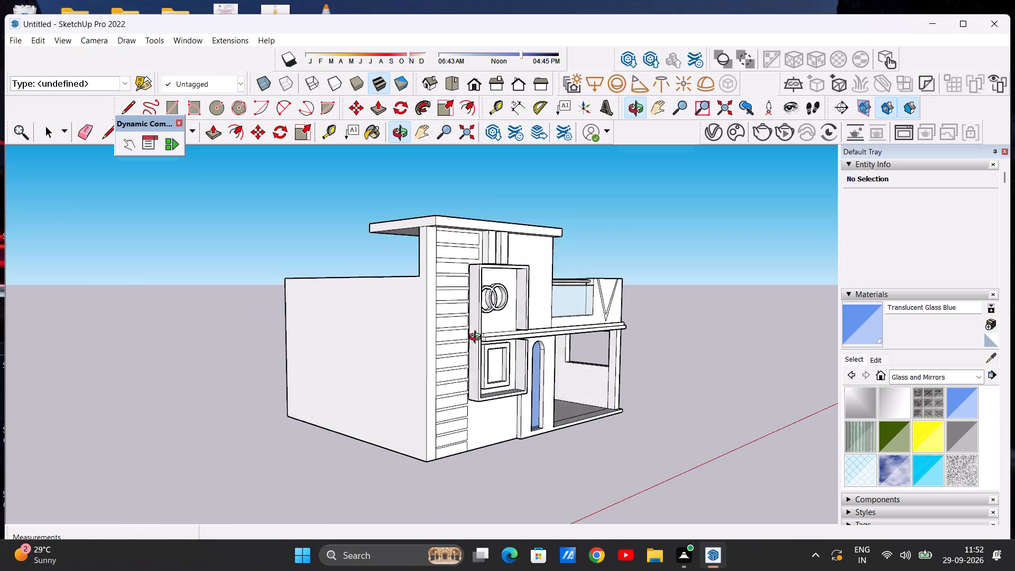
middle_drag(477, 338, 432, 363)
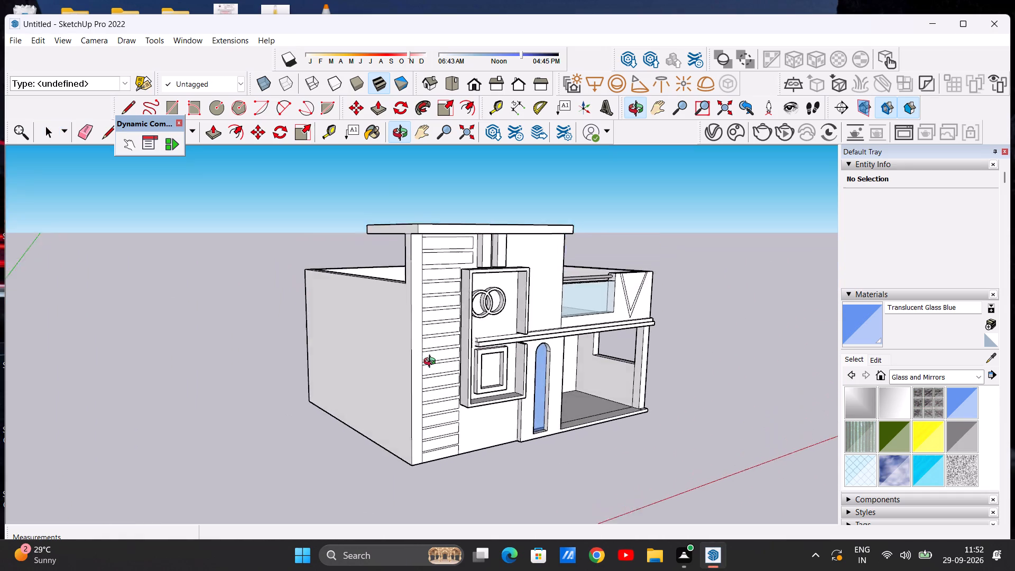
middle_drag(432, 363, 484, 363)
scroll(464, 283, up, 9)
scroll(383, 254, down, 7)
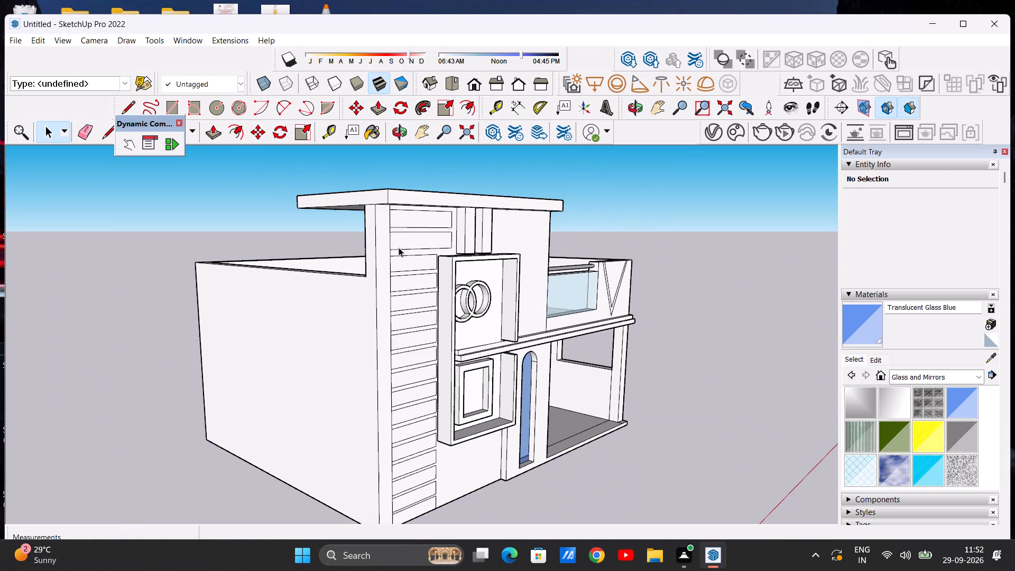
middle_drag(403, 233, 405, 261)
scroll(410, 227, up, 1)
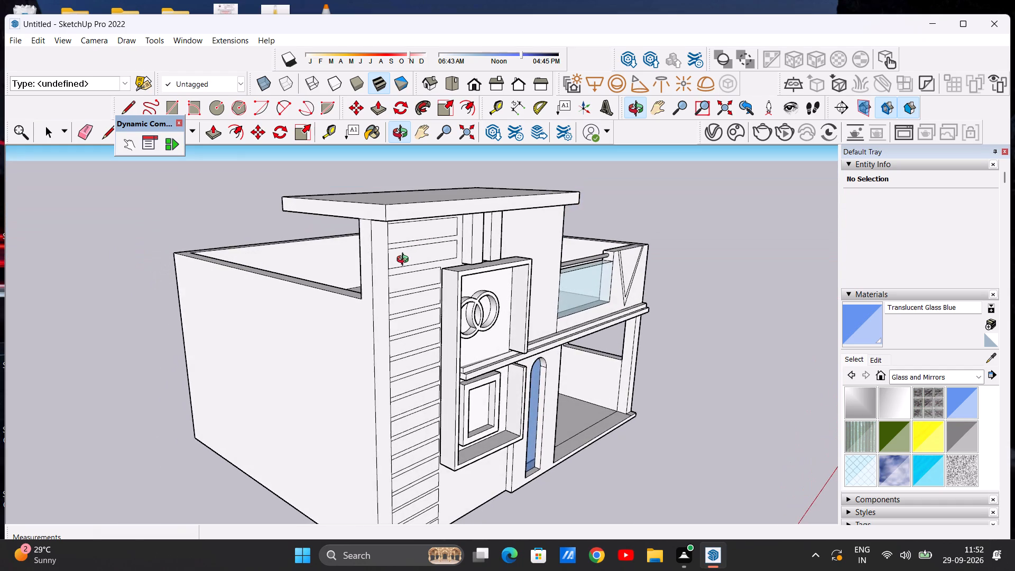
middle_drag(405, 261, 362, 231)
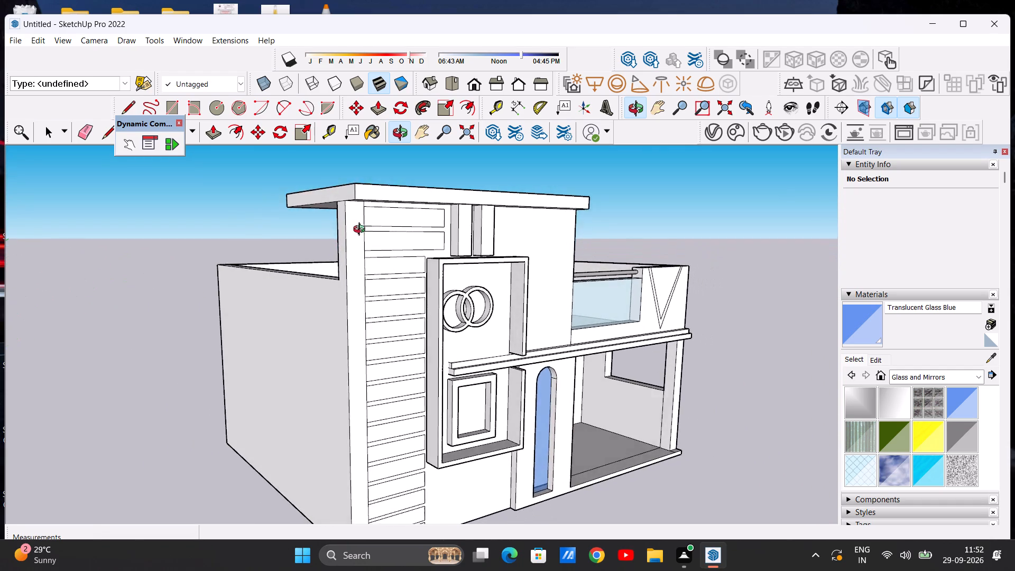
middle_drag(362, 231, 409, 237)
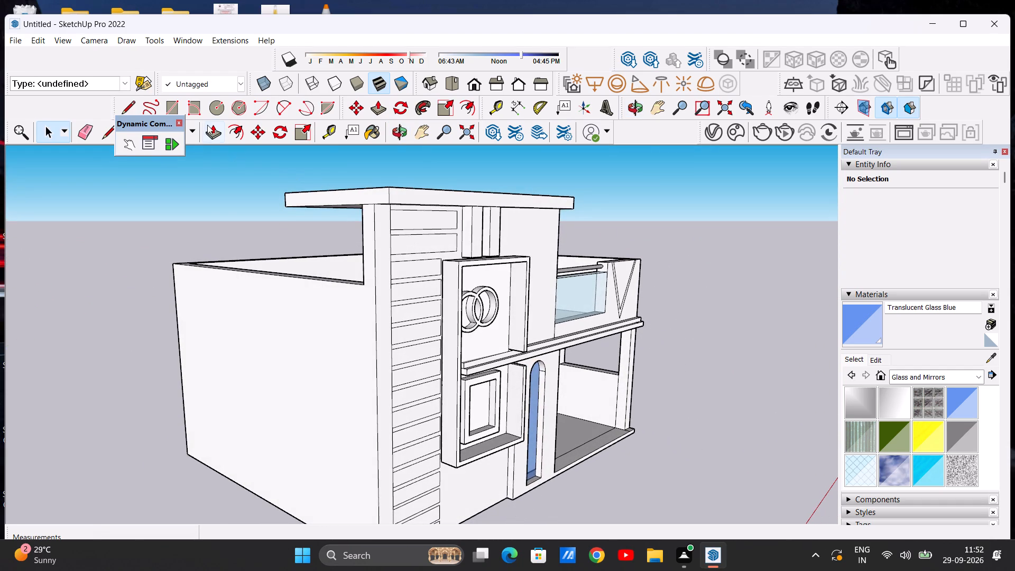
Push/Pull the topmost wall rectangle outward by about 11 5/8".
click(210, 132)
scroll(414, 215, up, 9)
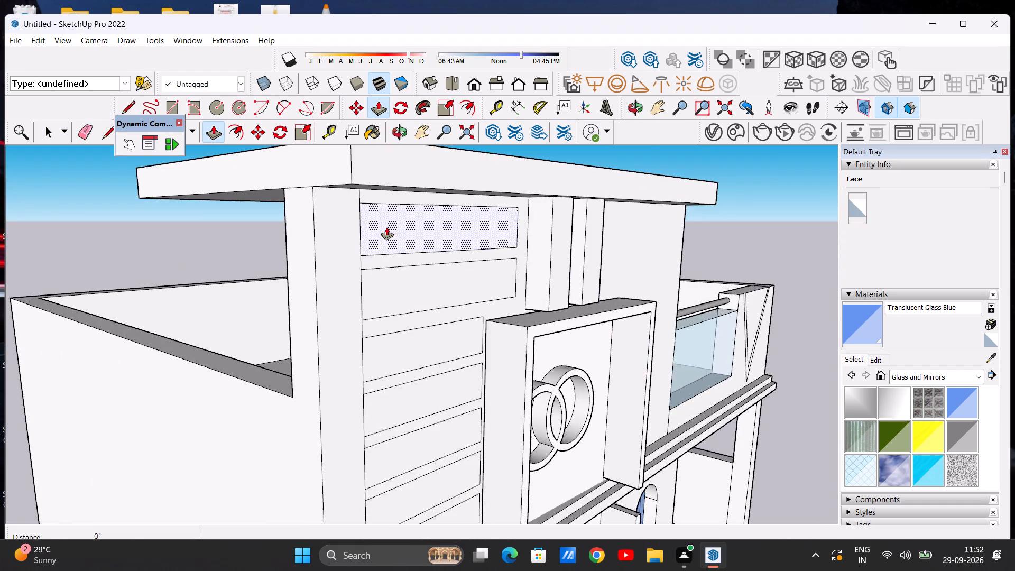
middle_drag(392, 234, 462, 264)
scroll(484, 260, up, 4)
middle_drag(459, 253, 439, 224)
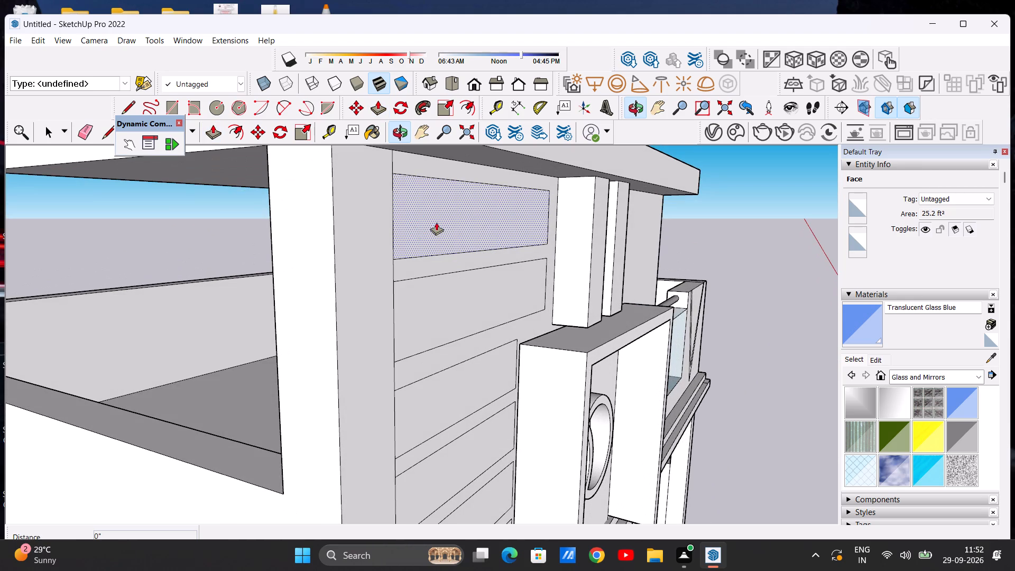
click(422, 214)
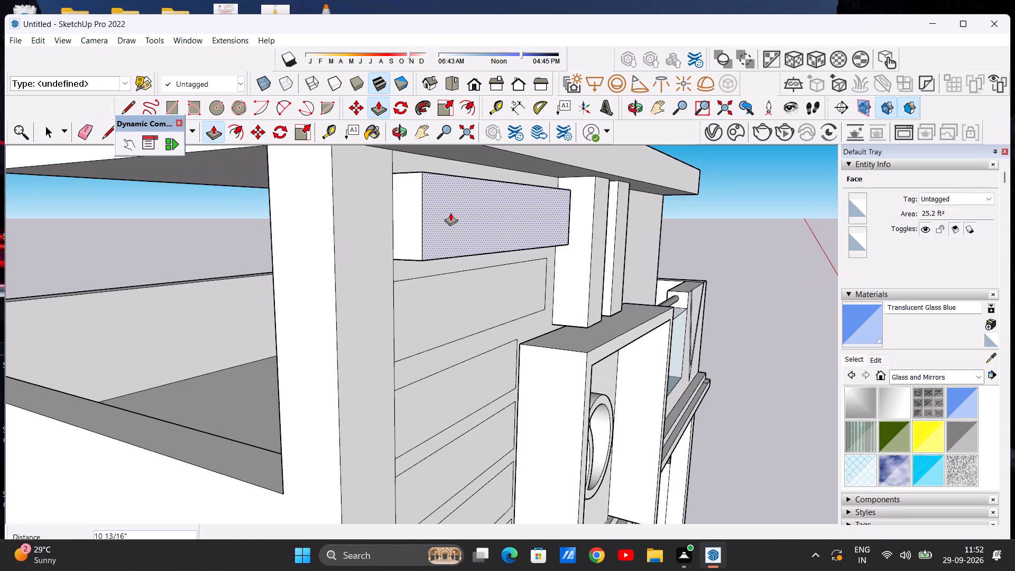
click(453, 208)
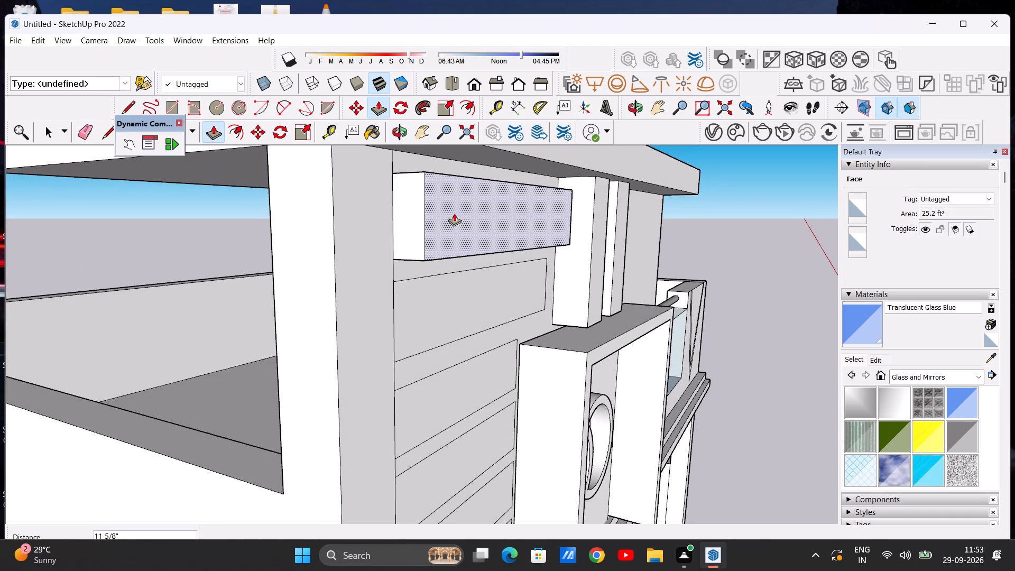
Push/Pull the second, third and fourth wall rectangles from the top outward by 11 5/8" each, matching the topmost block.
scroll(466, 235, down, 7)
middle_drag(458, 271, 488, 298)
scroll(488, 298, up, 4)
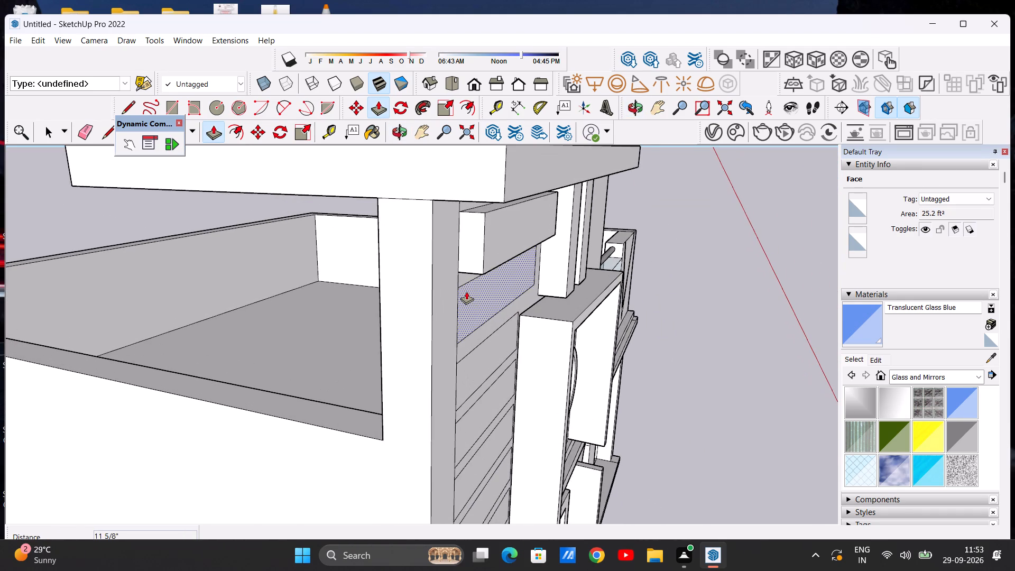
click(466, 291)
click(482, 267)
scroll(478, 275, down, 5)
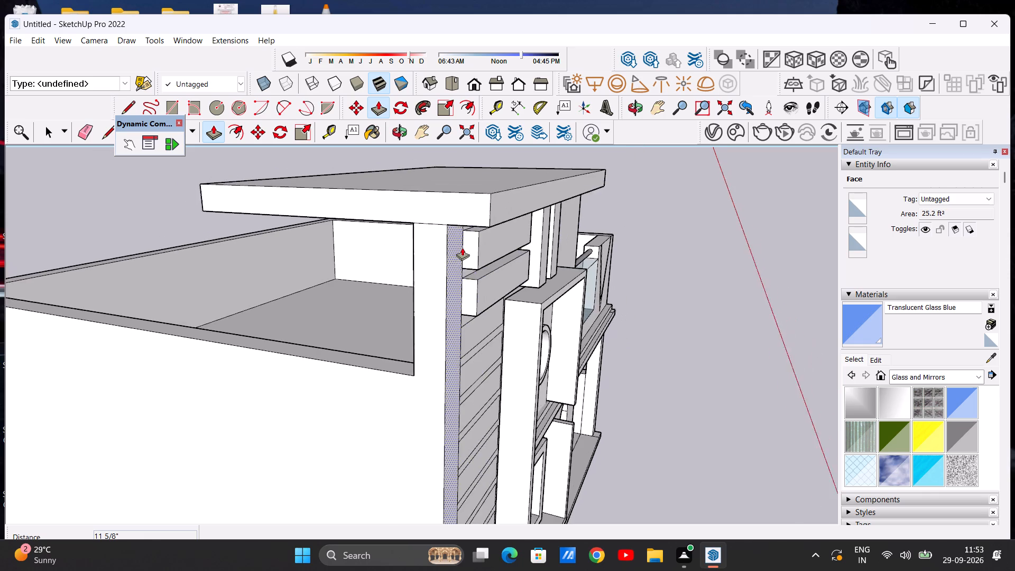
scroll(462, 247, down, 5)
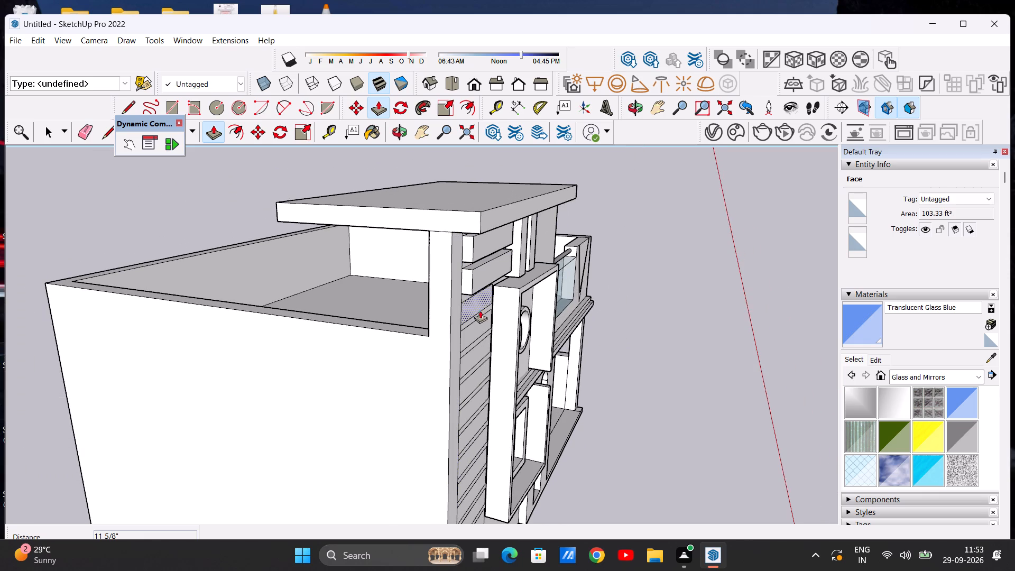
scroll(465, 300, up, 13)
click(465, 306)
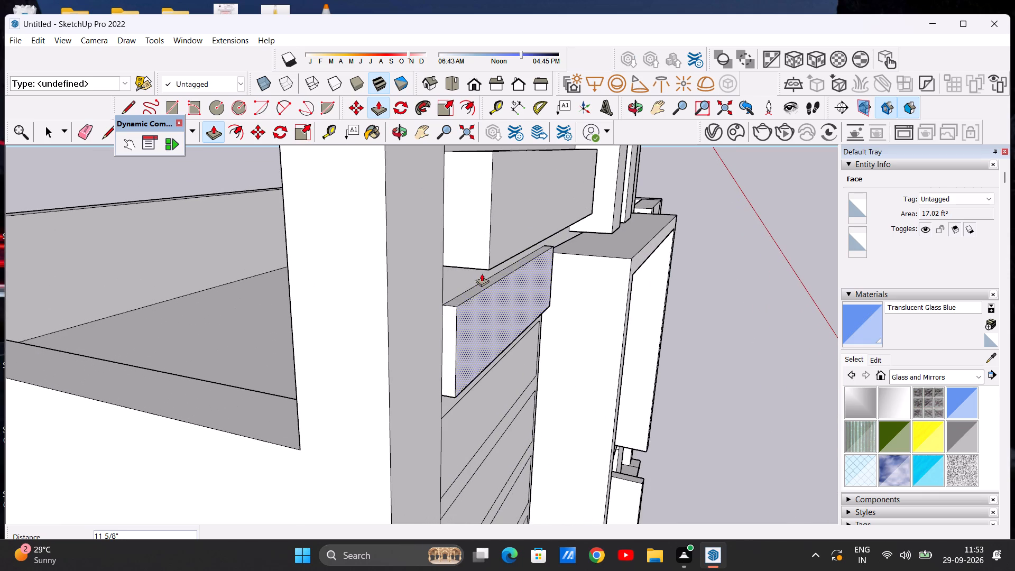
click(484, 270)
scroll(484, 292, down, 11)
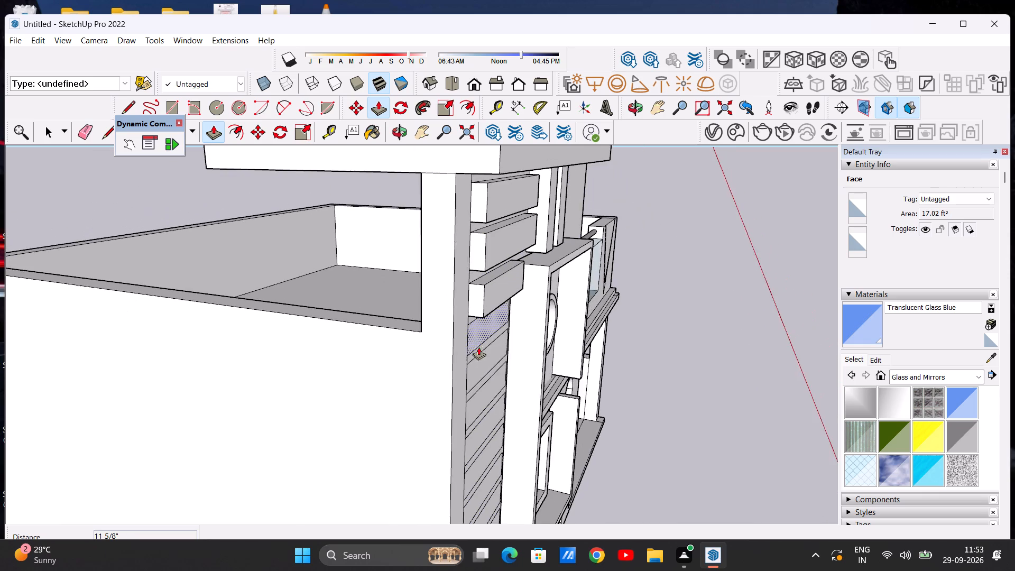
scroll(473, 333, up, 13)
click(466, 320)
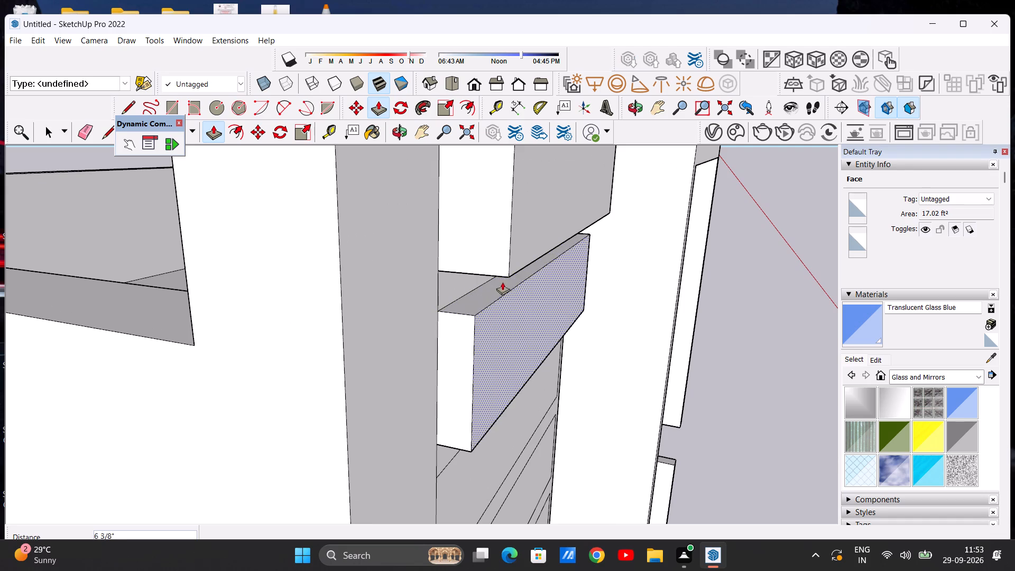
click(508, 274)
Push/Pull the fifth, sixth and seventh wall rectangles from the top outward by 11 5/8" each, matching the blocks above.
scroll(426, 291, down, 20)
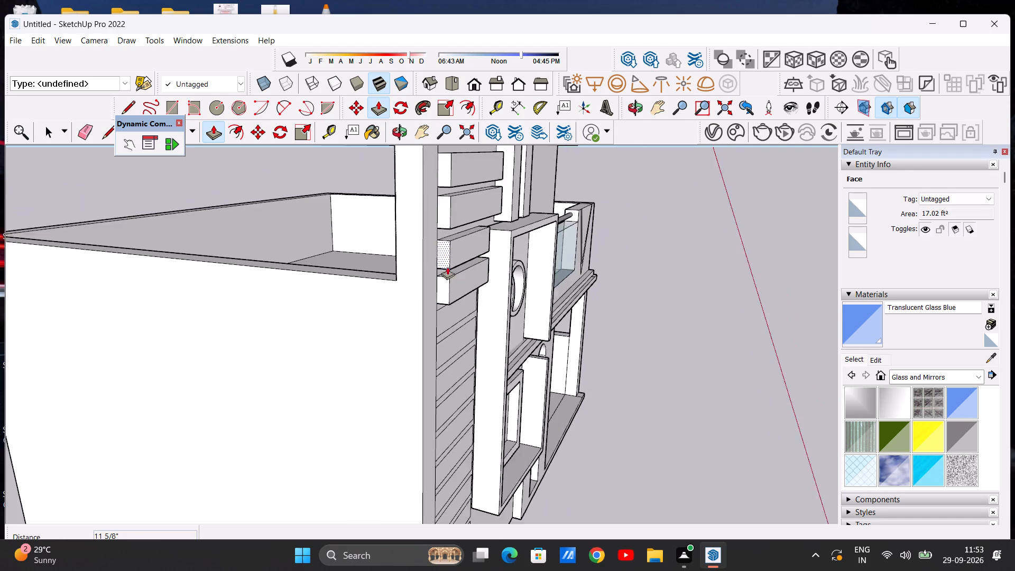
middle_drag(465, 314, 431, 299)
scroll(419, 288, up, 14)
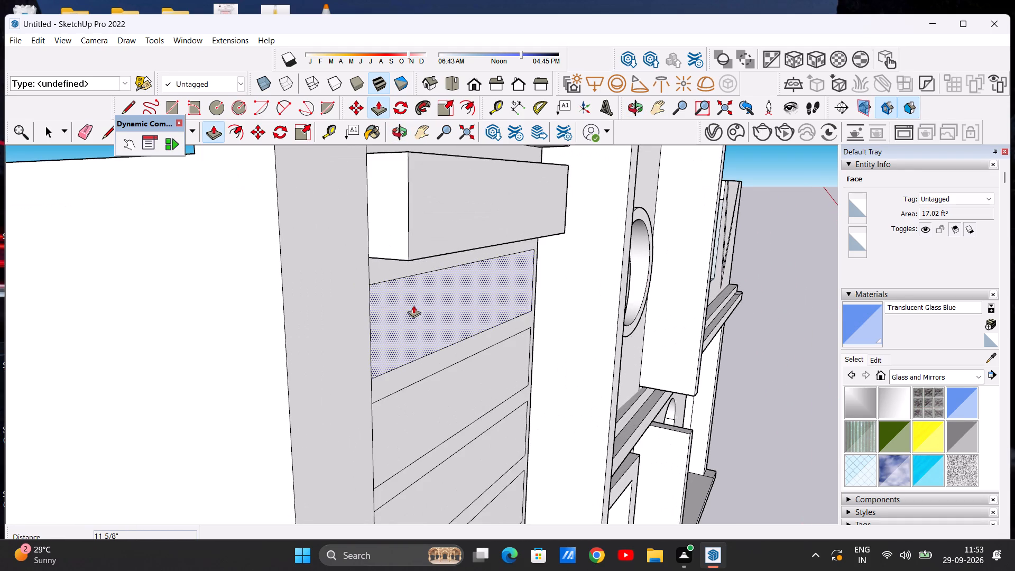
click(385, 305)
click(410, 256)
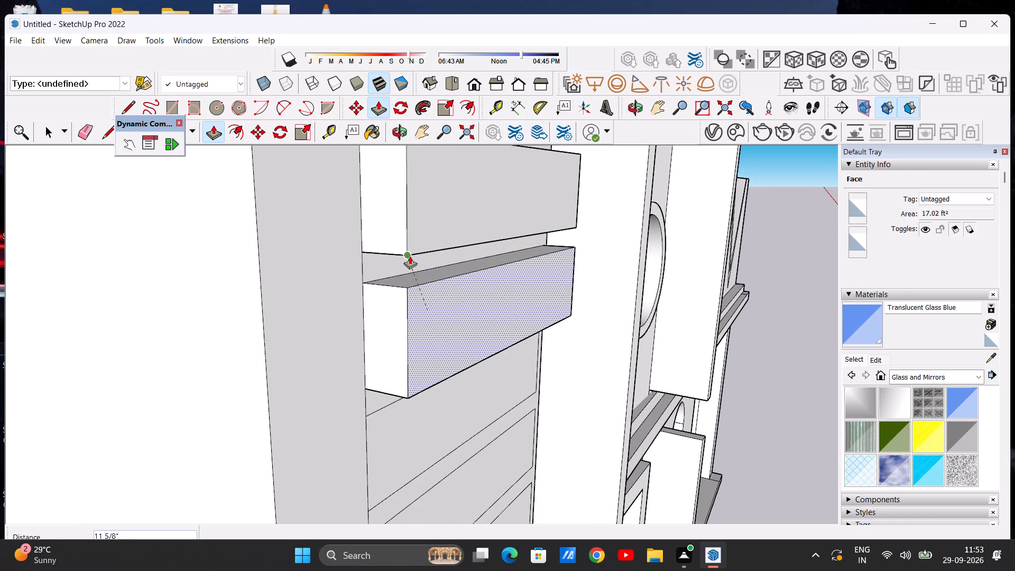
scroll(428, 269, down, 10)
scroll(424, 324, up, 13)
click(405, 319)
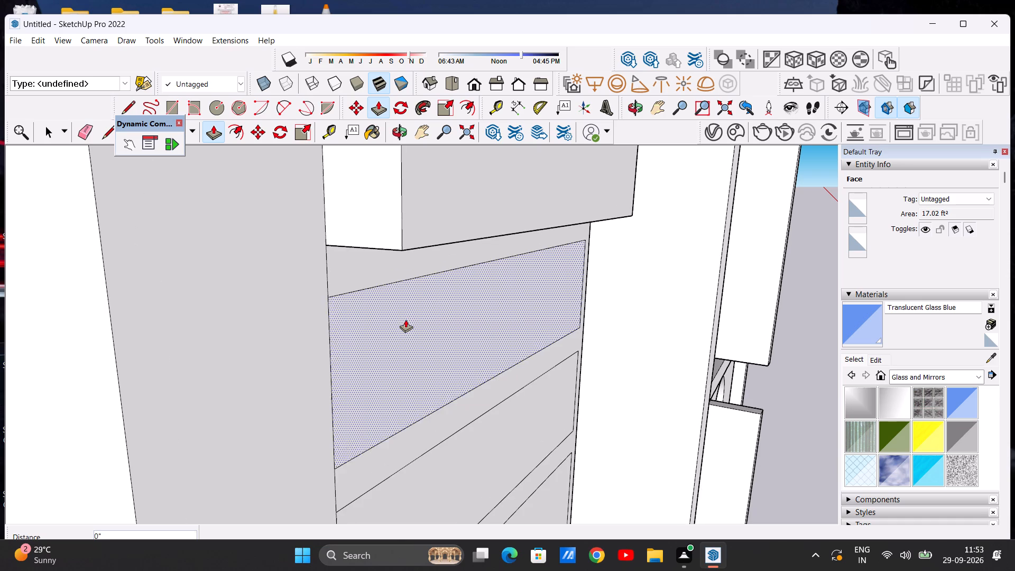
click(402, 249)
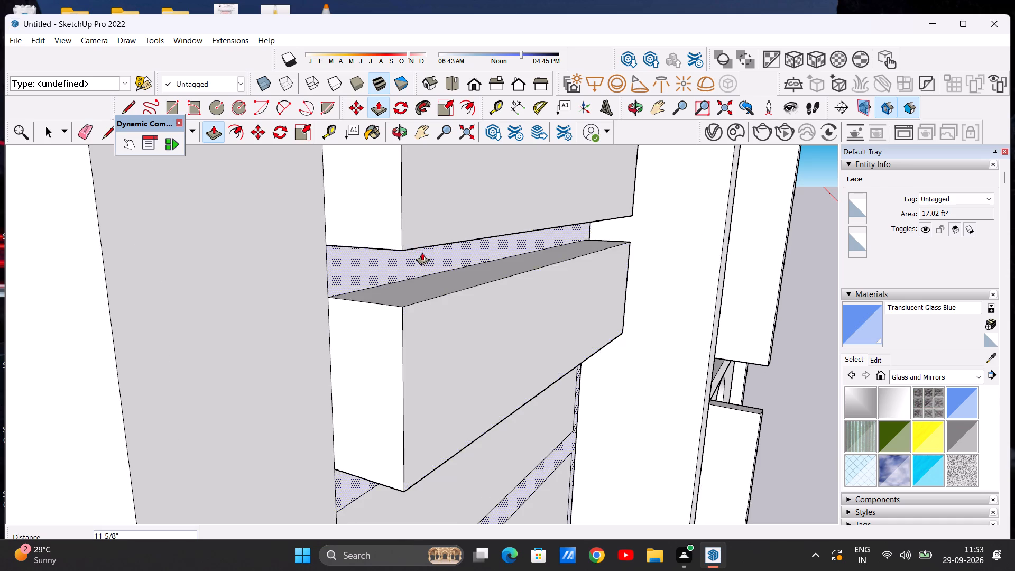
scroll(423, 251, down, 17)
scroll(424, 296, up, 7)
click(422, 312)
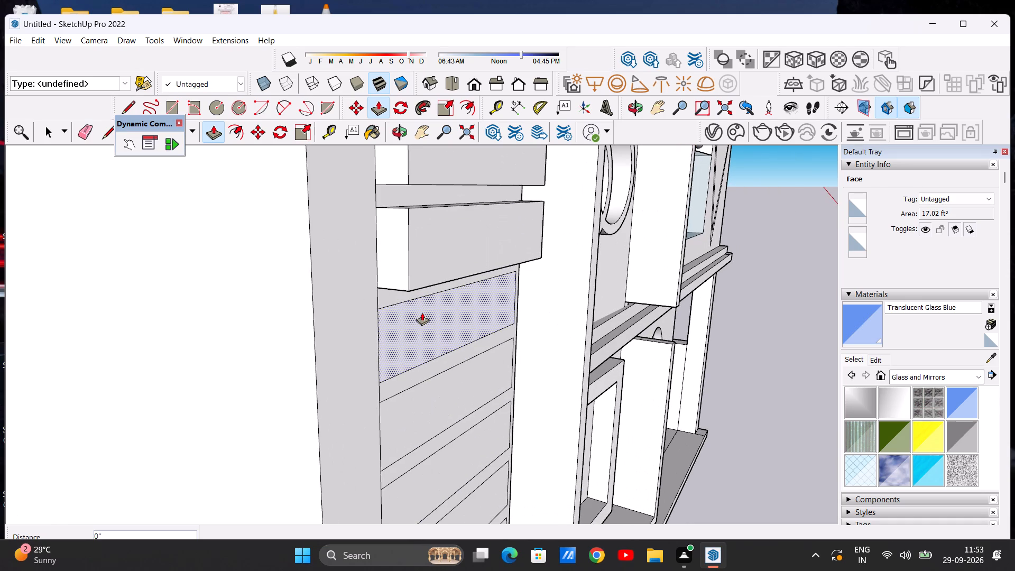
click(410, 290)
Push/Pull the eighth and ninth wall rectangles from the top outward by 11 5/8" each, flush with the blocks above.
scroll(426, 281, down, 6)
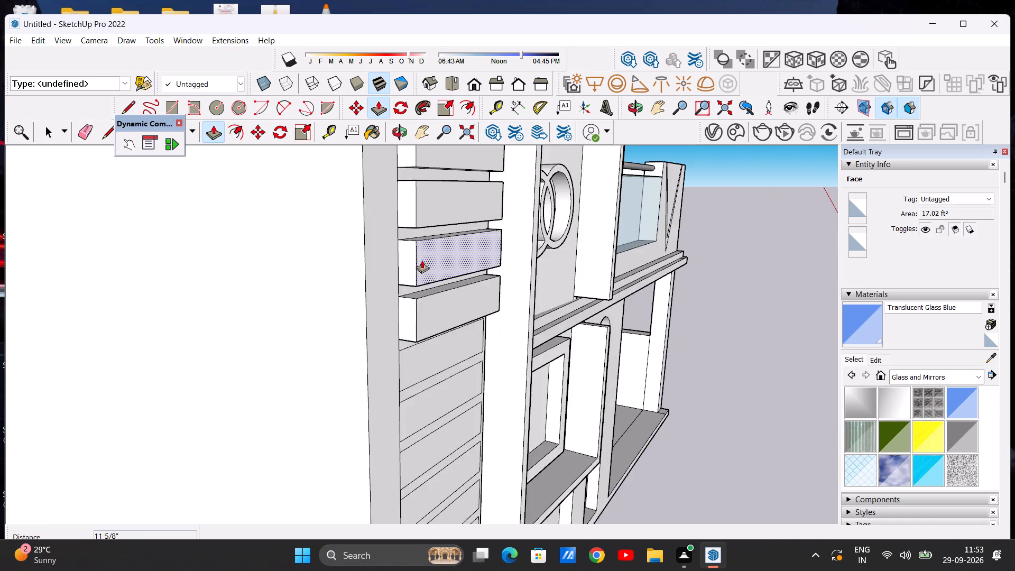
scroll(422, 260, down, 9)
scroll(417, 301, up, 13)
click(409, 306)
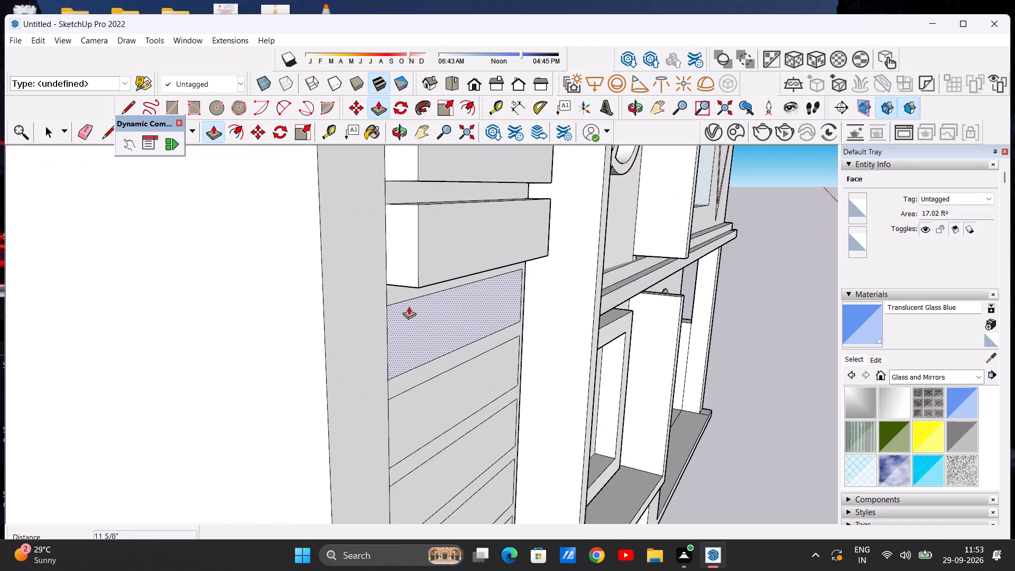
click(423, 286)
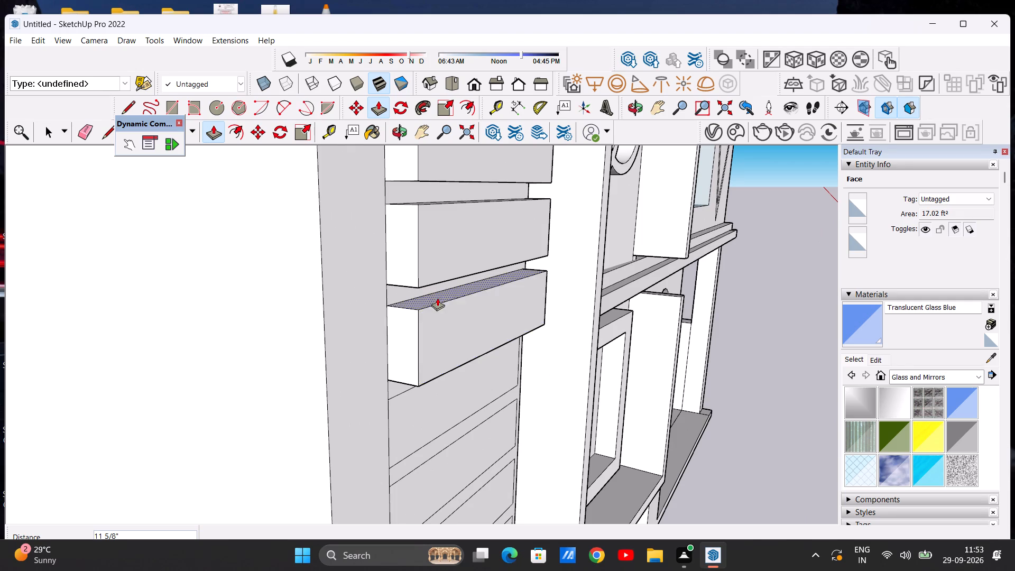
scroll(437, 298, down, 14)
scroll(435, 324, up, 11)
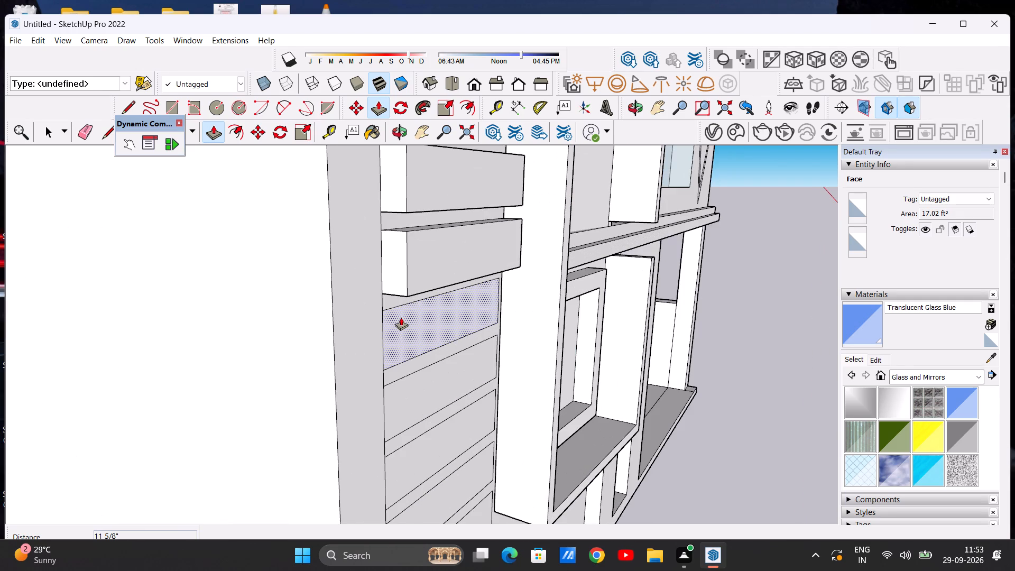
click(399, 316)
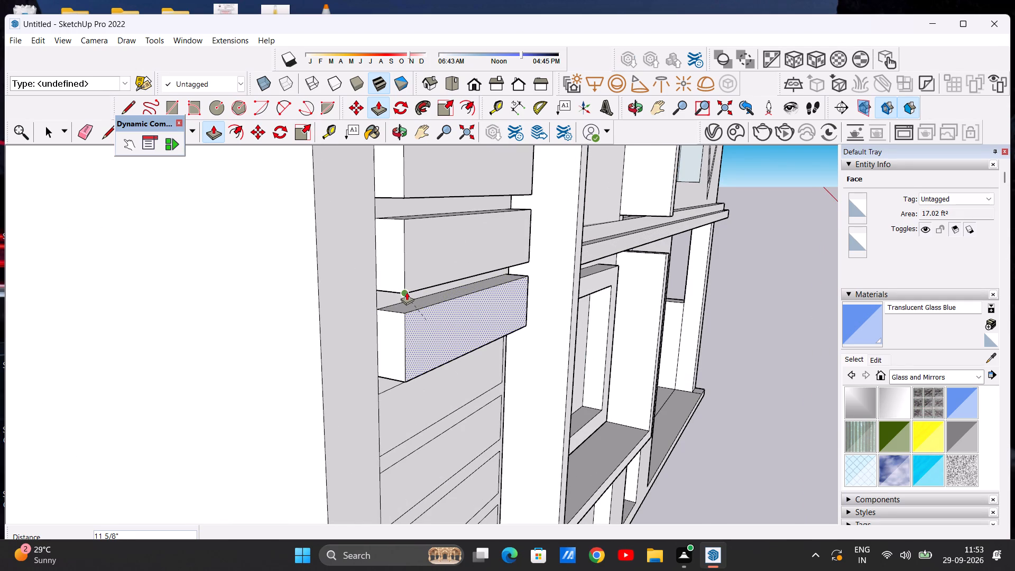
click(407, 292)
key(space)
Examine the column of projecting blocks and the flat rectangles below it against the house's front elevation.
scroll(400, 334, down, 11)
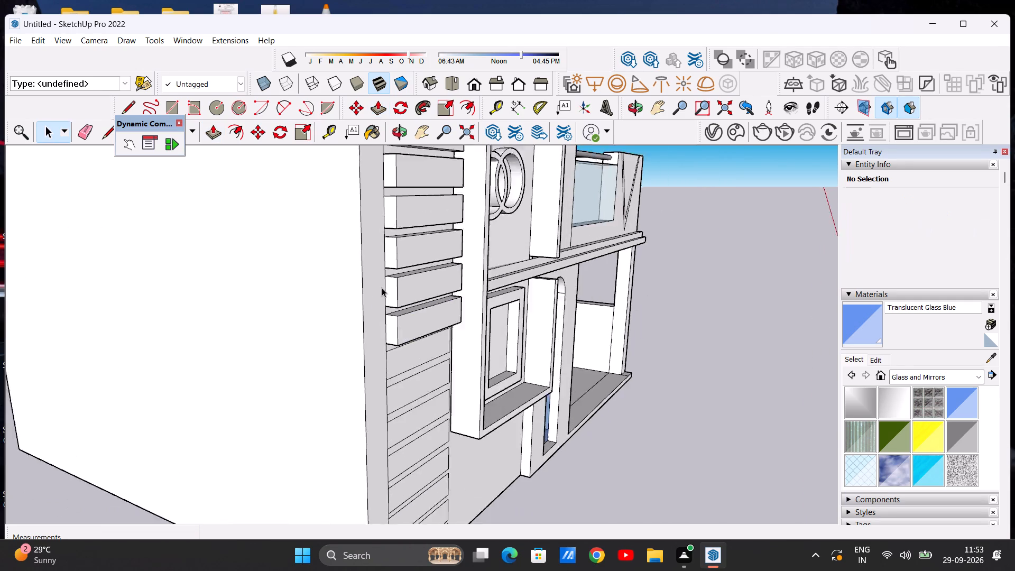
scroll(382, 288, down, 8)
middle_drag(377, 272, 239, 269)
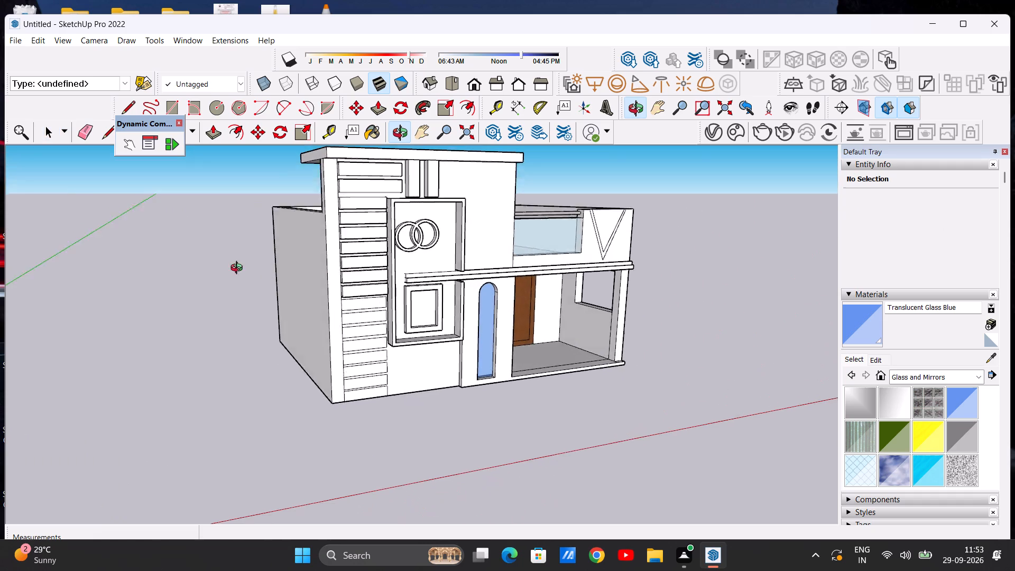
middle_drag(239, 269, 159, 275)
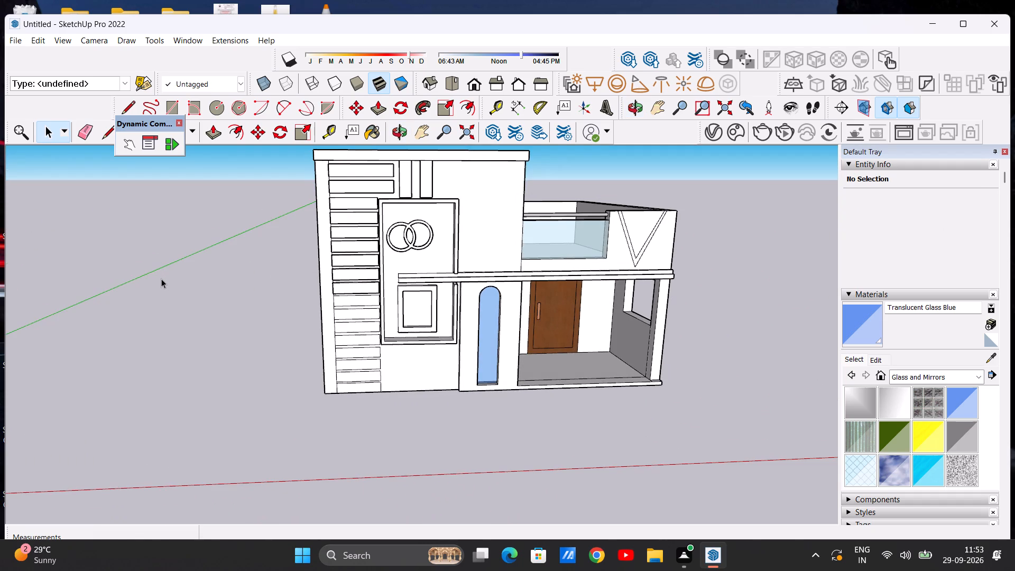
scroll(349, 215, up, 10)
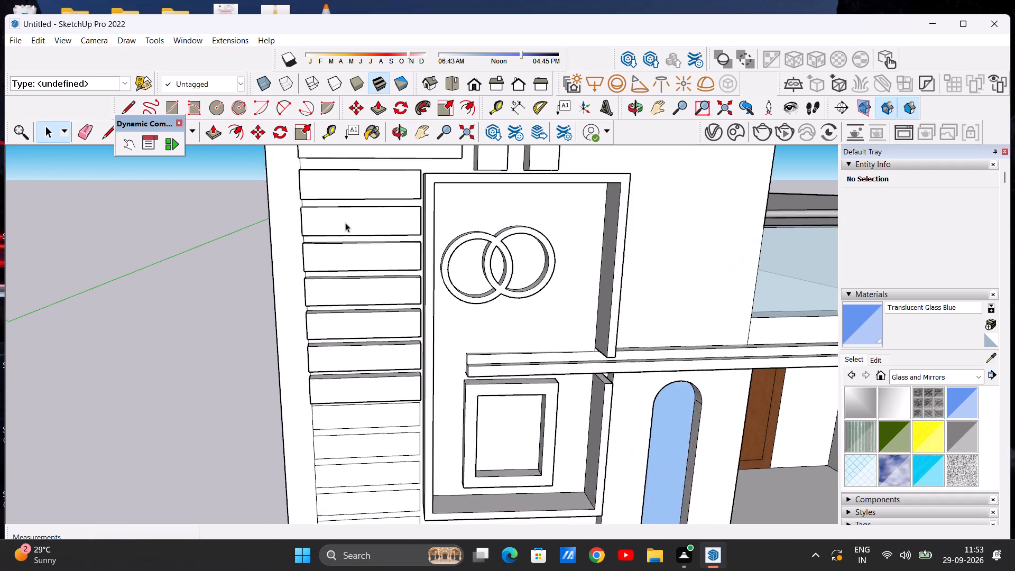
scroll(345, 223, up, 1)
scroll(351, 225, down, 10)
middle_drag(303, 277, 427, 260)
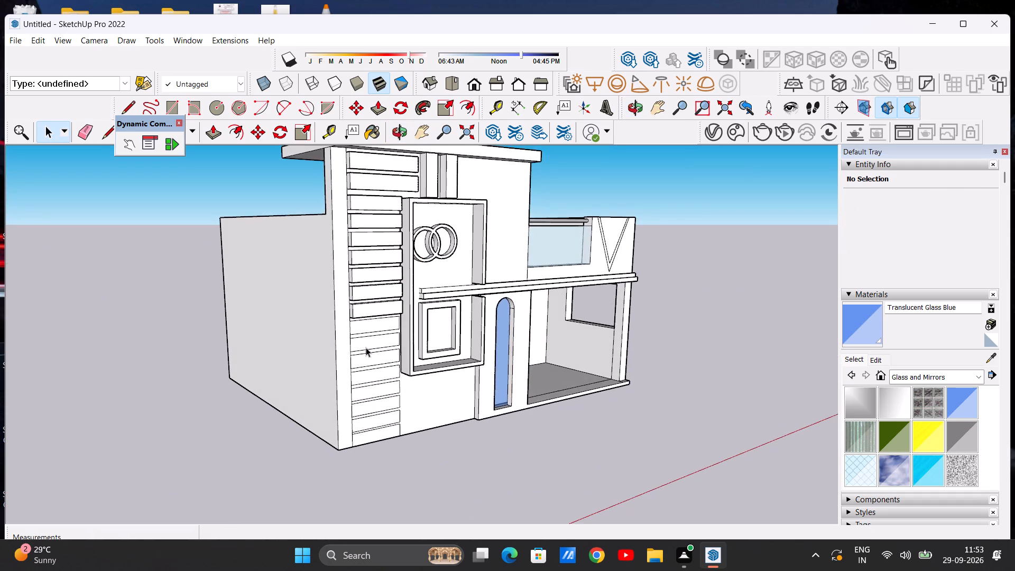
Push/Pull the next two flat rectangles below the ninth block outward by 11 5/8" each, matching the blocks above.
scroll(365, 347, up, 10)
click(214, 137)
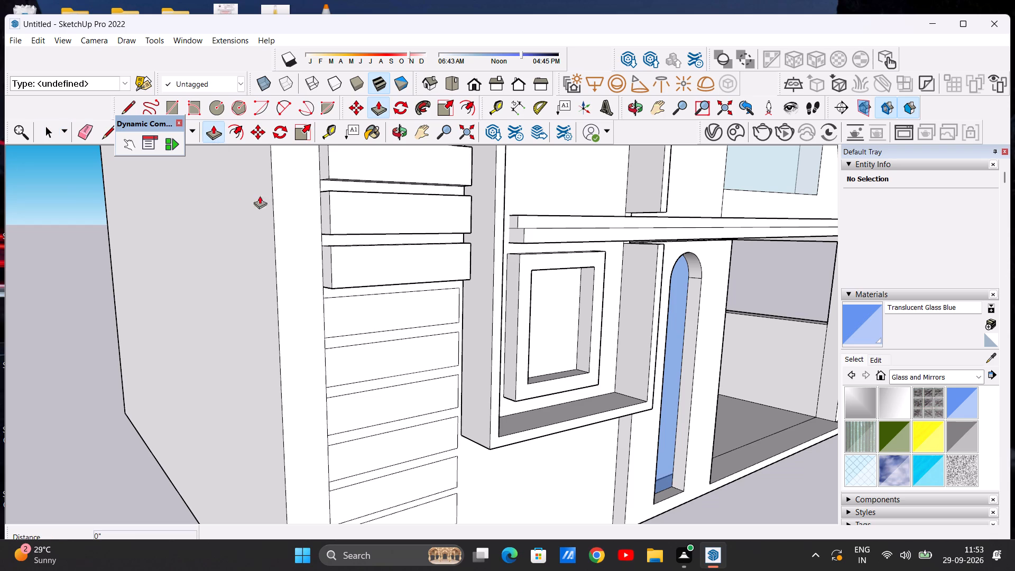
scroll(390, 329, up, 4)
click(307, 305)
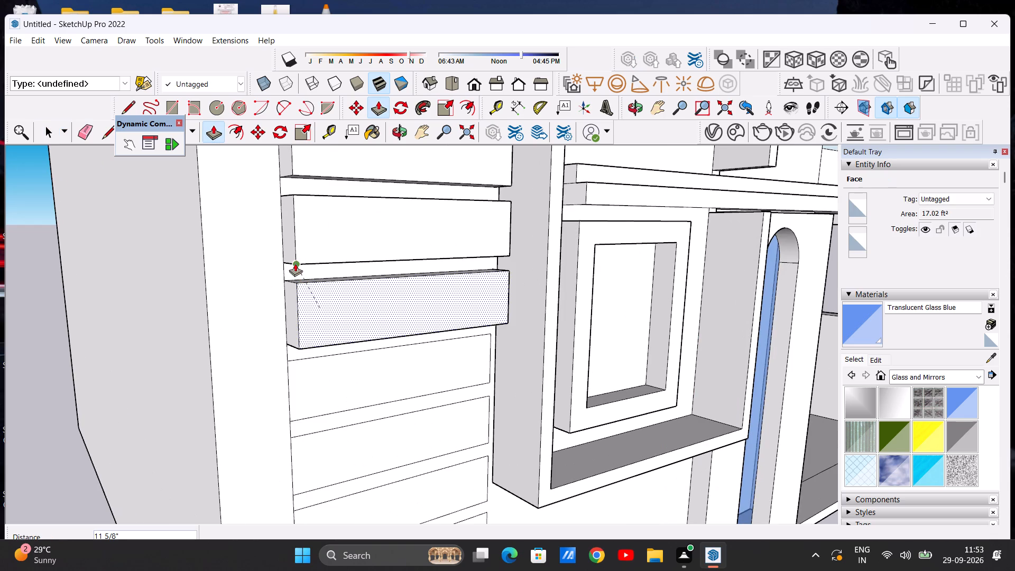
click(296, 262)
scroll(342, 296, down, 6)
middle_drag(290, 353, 337, 392)
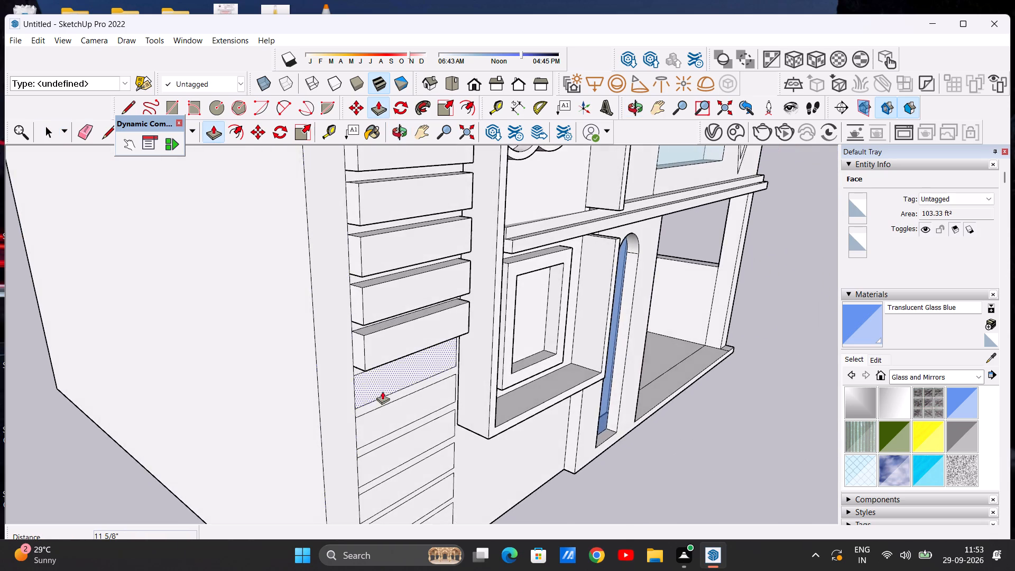
scroll(381, 391, up, 5)
click(347, 372)
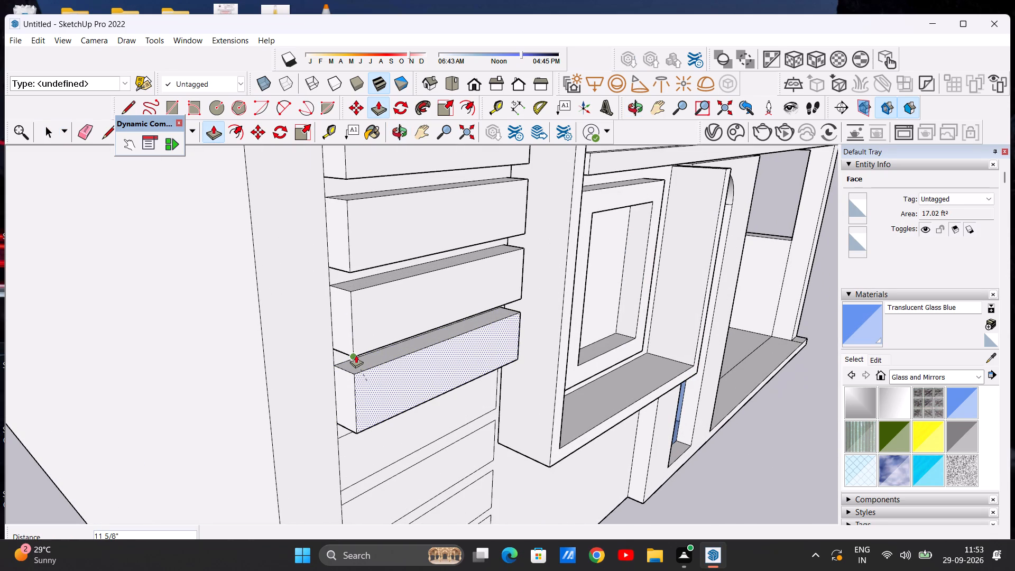
click(356, 355)
Push/Pull the twelfth and thirteenth wall rectangles from the top outward by 11 5/8" each, aligned with the block above.
scroll(373, 318, down, 8)
middle_drag(352, 397, 350, 372)
middle_click(350, 372)
scroll(379, 357, up, 3)
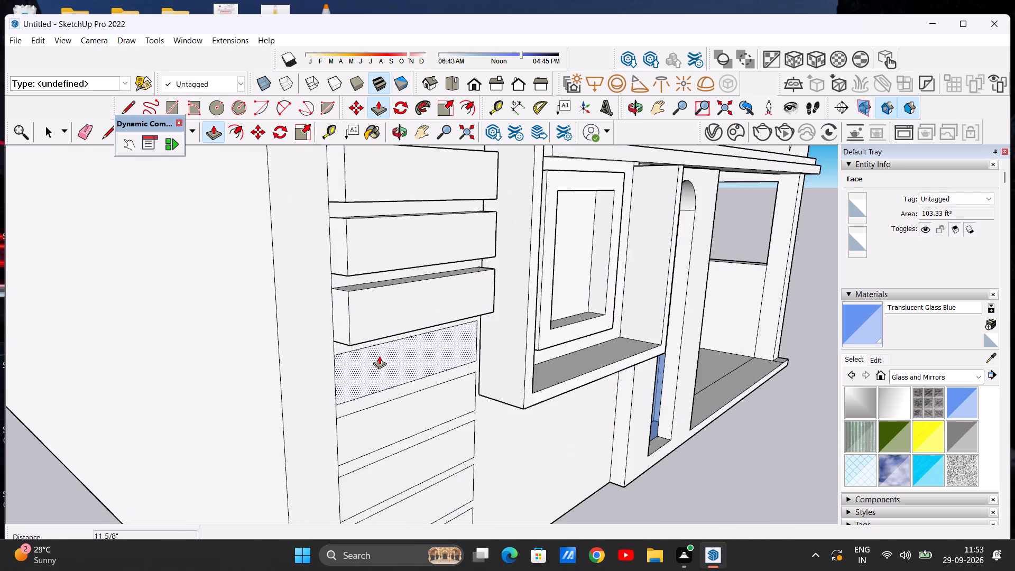
scroll(379, 356, up, 5)
click(336, 362)
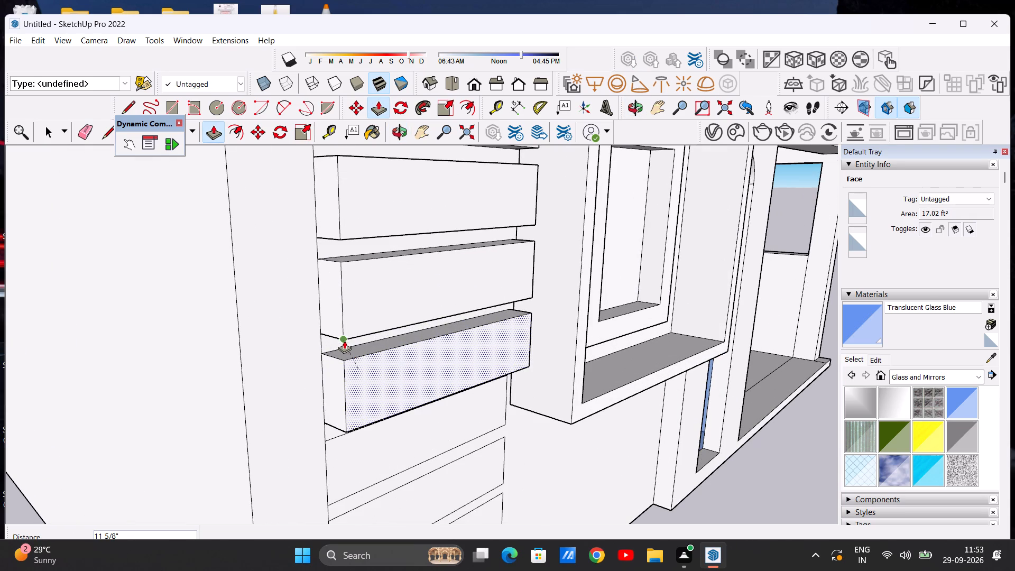
click(344, 340)
scroll(361, 347, down, 6)
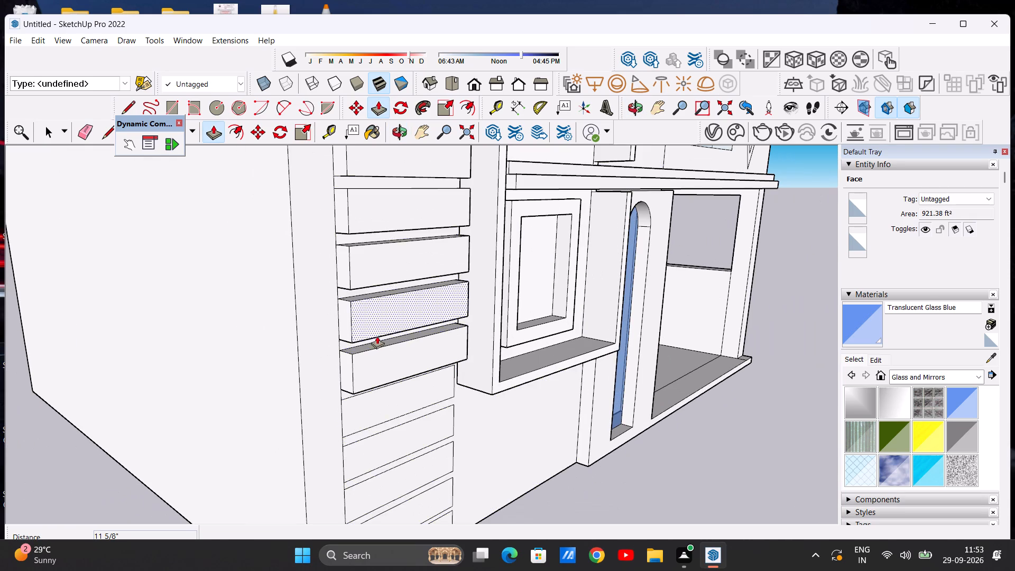
scroll(376, 337, down, 6)
scroll(349, 392, up, 10)
click(367, 372)
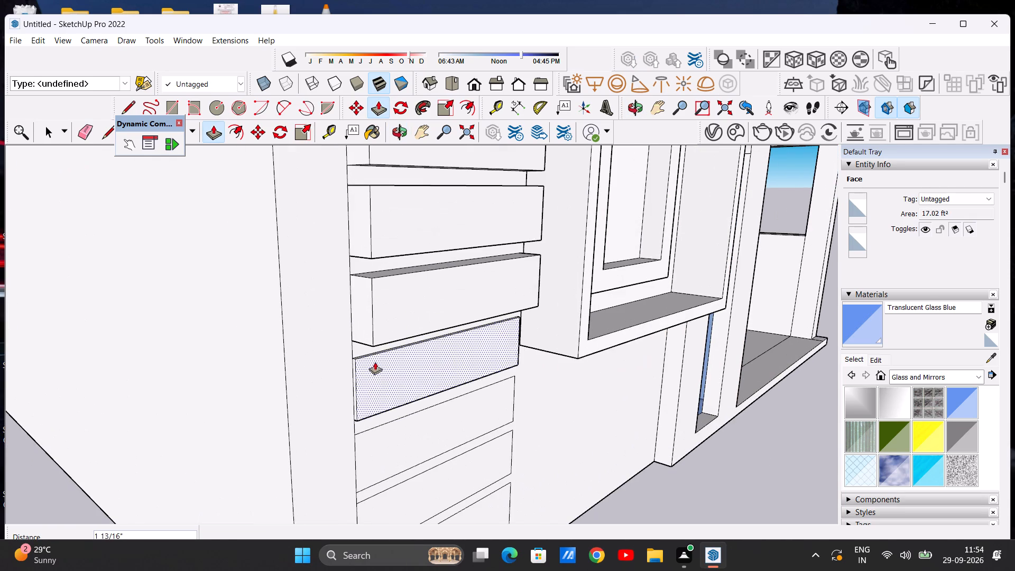
click(376, 349)
Push/Pull the fourteenth and fifteenth wall rectangles from the top outward by 11 5/8" each, matching the blocks above.
scroll(409, 325, down, 12)
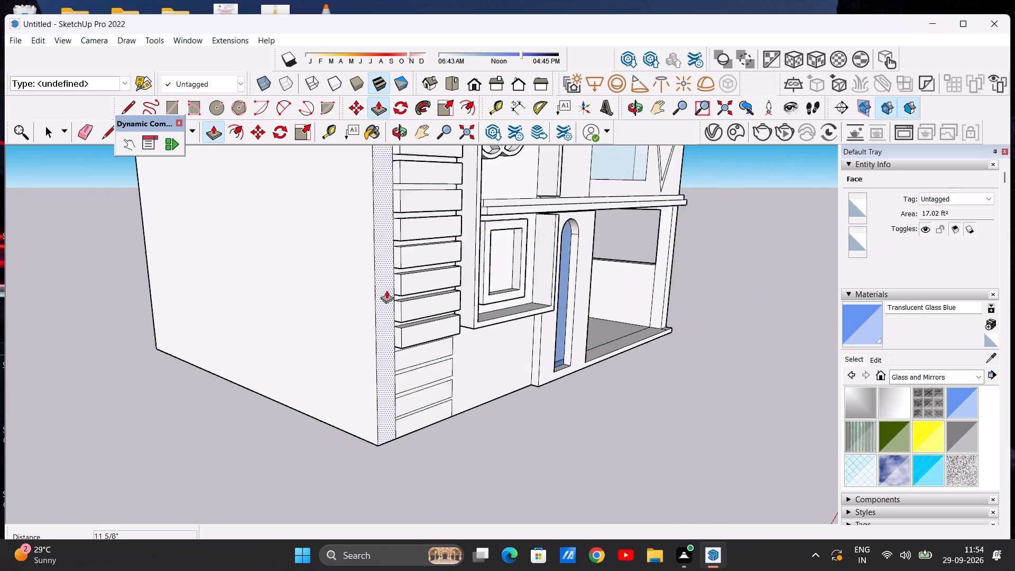
scroll(386, 290, down, 6)
scroll(398, 321, up, 16)
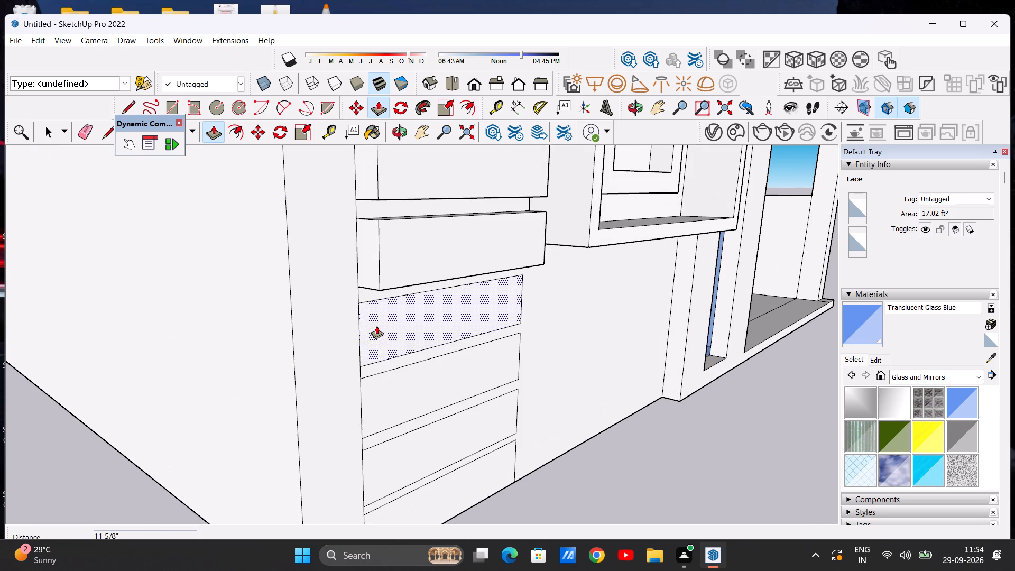
click(372, 323)
click(380, 288)
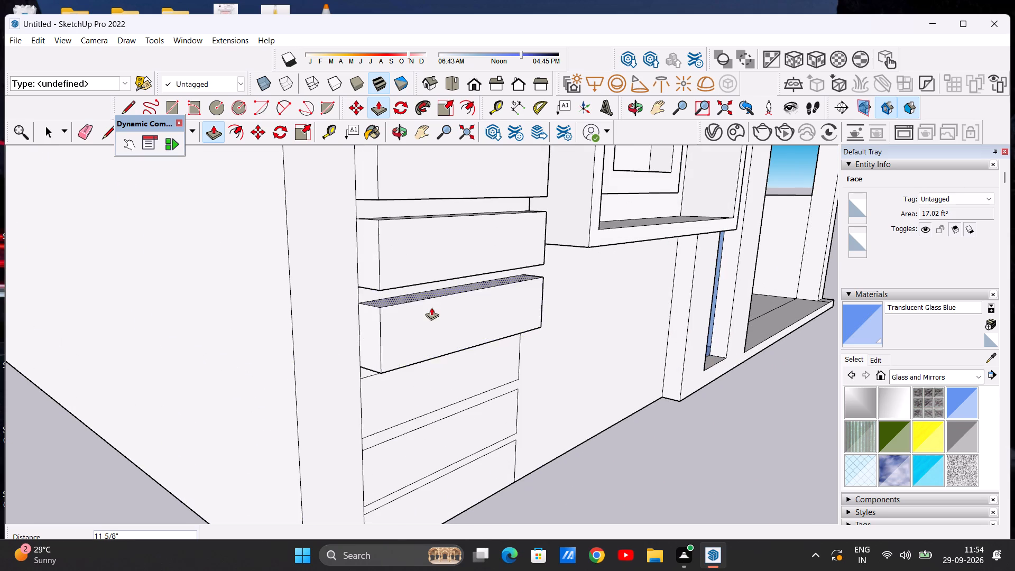
scroll(429, 307, down, 10)
middle_drag(386, 350, 416, 355)
scroll(444, 337, up, 8)
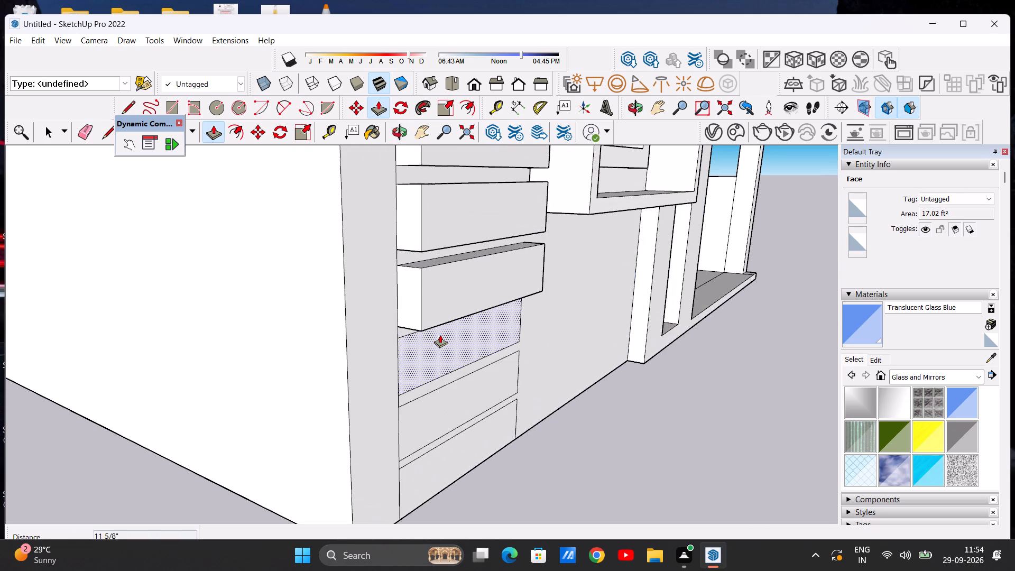
scroll(440, 335, up, 1)
click(407, 340)
click(425, 329)
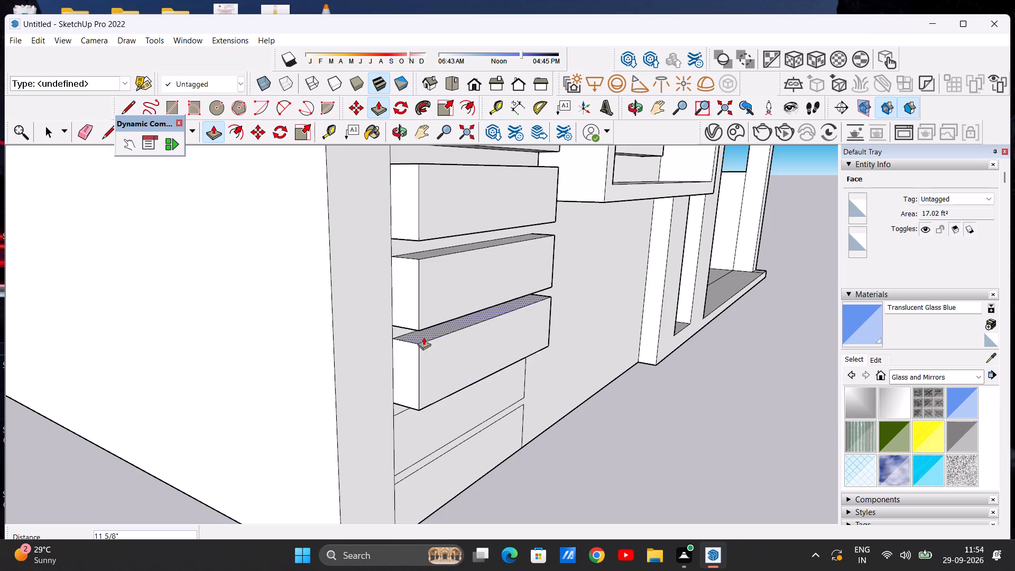
Push/Pull the two lowest wall rectangles outward by 11 5/8" each, completing the column down to the wall's base.
scroll(413, 340, down, 4)
scroll(414, 401, up, 5)
click(403, 394)
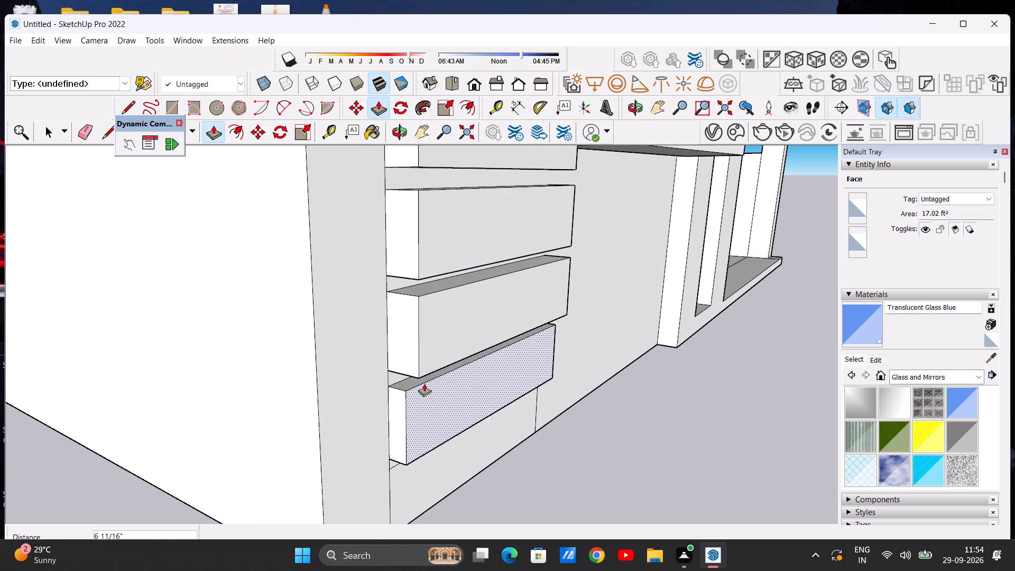
click(420, 373)
scroll(409, 365, down, 9)
scroll(421, 417, up, 11)
click(358, 403)
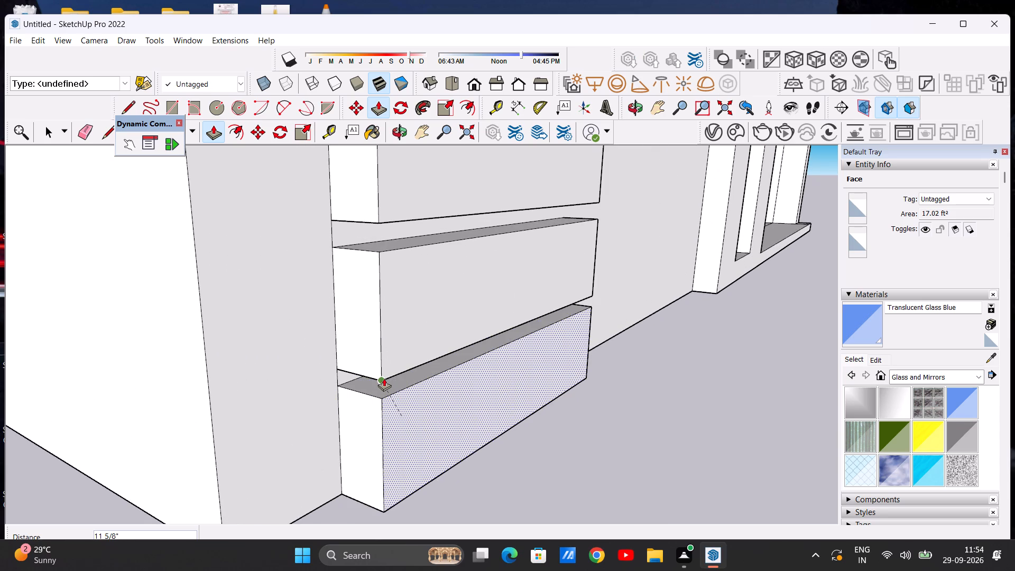
click(384, 378)
key(space)
Examine the completed column of projecting bands and the whole house from the side, rear and front.
scroll(380, 347, down, 20)
scroll(380, 347, down, 14)
middle_drag(328, 311, 586, 335)
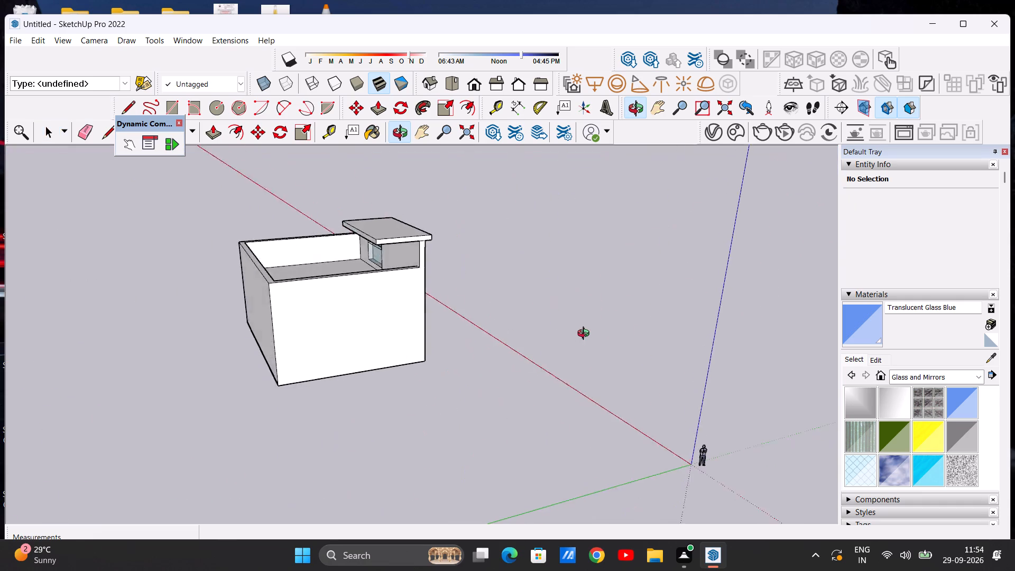
middle_drag(586, 335, 244, 318)
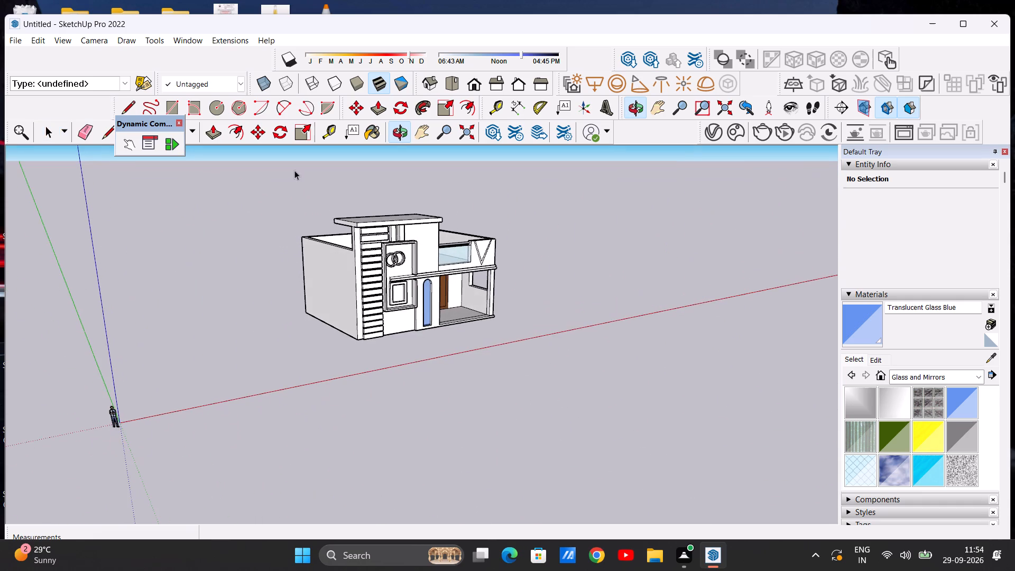
scroll(288, 201, down, 3)
middle_drag(348, 236, 275, 218)
scroll(384, 228, up, 3)
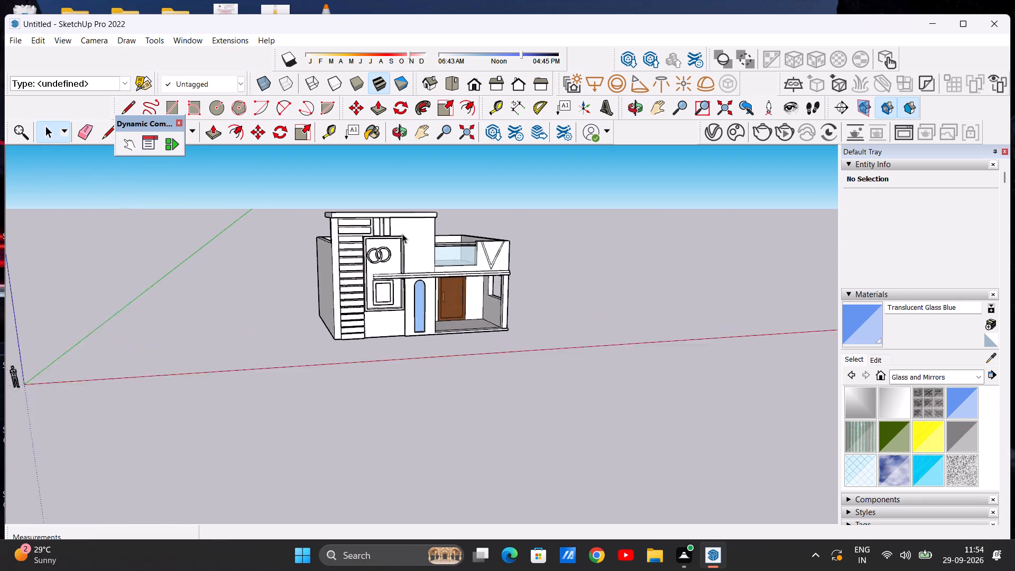
scroll(402, 234, up, 9)
scroll(333, 246, down, 5)
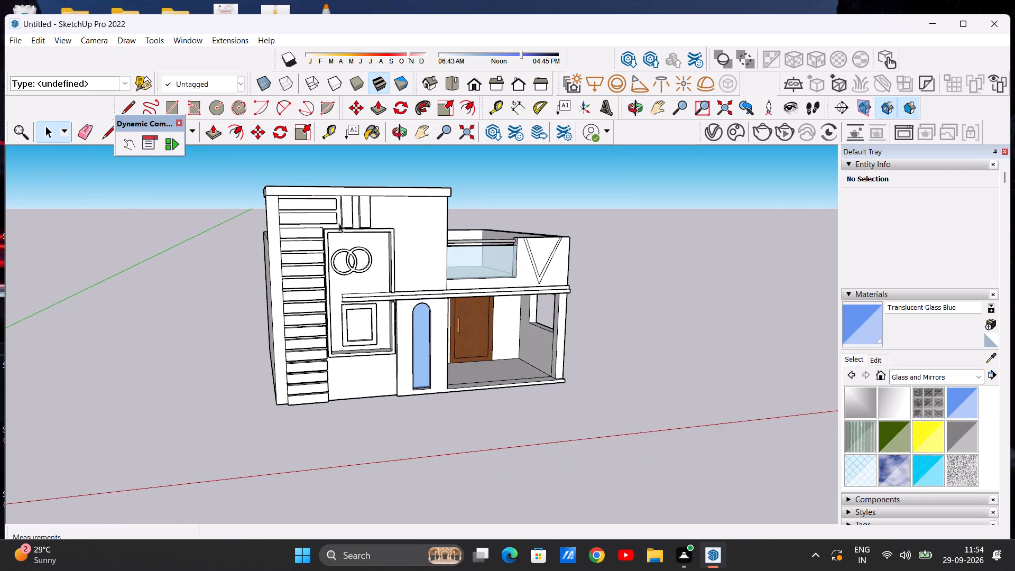
Examine the front elevation and its column of projecting bands from several angles and distances.
scroll(344, 217, up, 7)
middle_drag(333, 222, 330, 219)
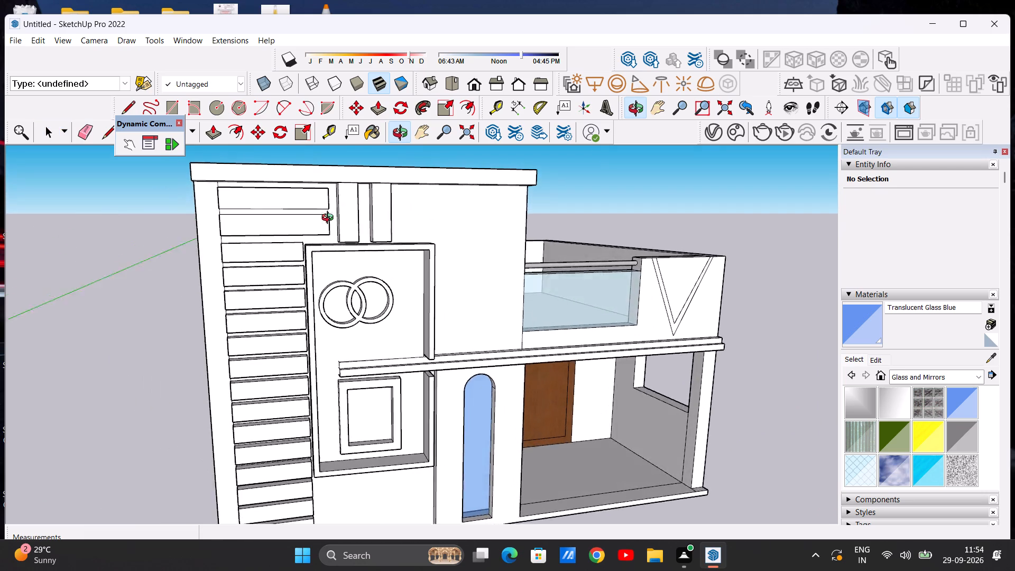
middle_drag(330, 219, 306, 217)
scroll(292, 220, down, 9)
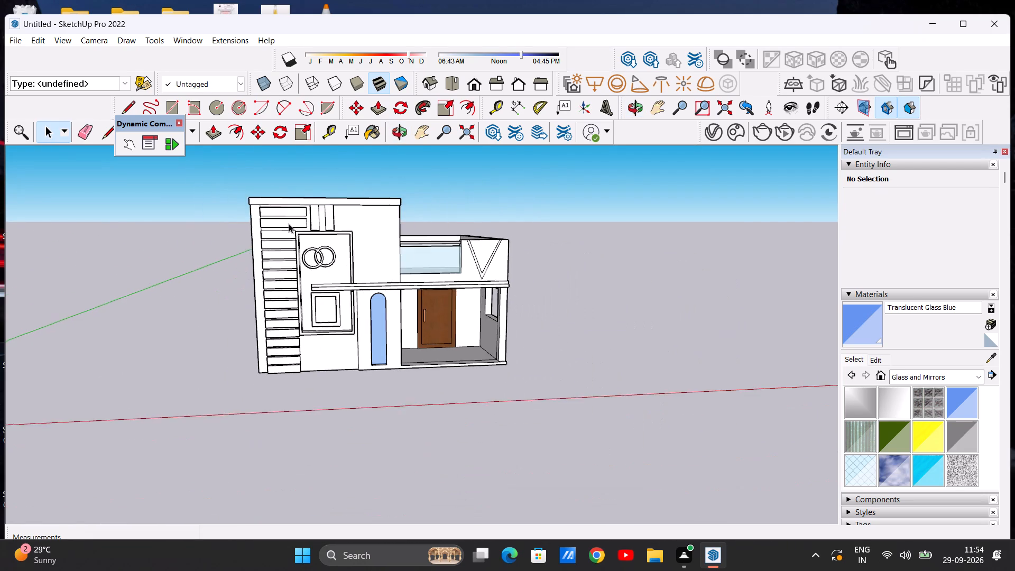
scroll(289, 224, down, 3)
scroll(297, 300, up, 6)
middle_drag(365, 340, 489, 345)
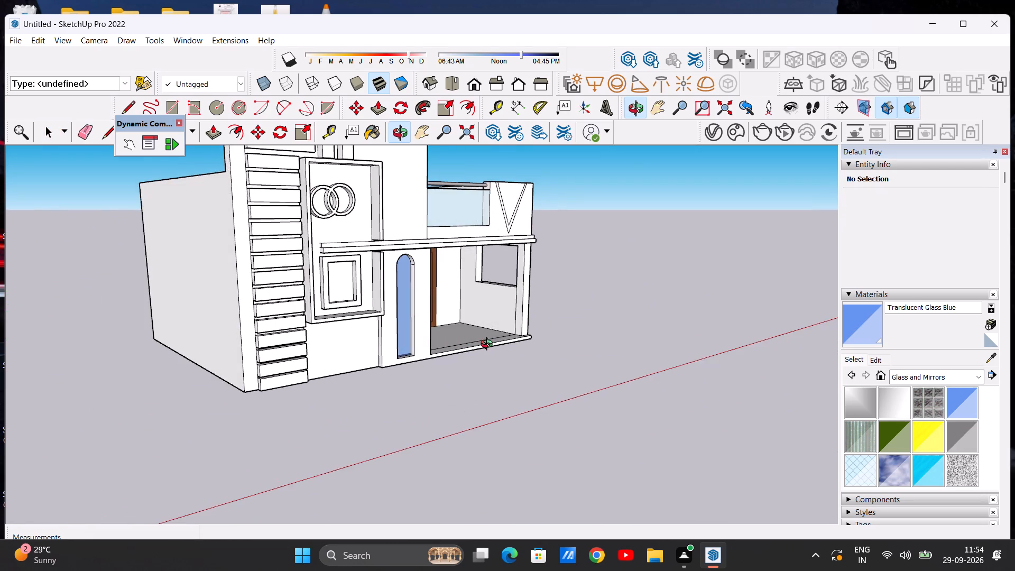
middle_drag(489, 345, 378, 345)
scroll(349, 338, down, 8)
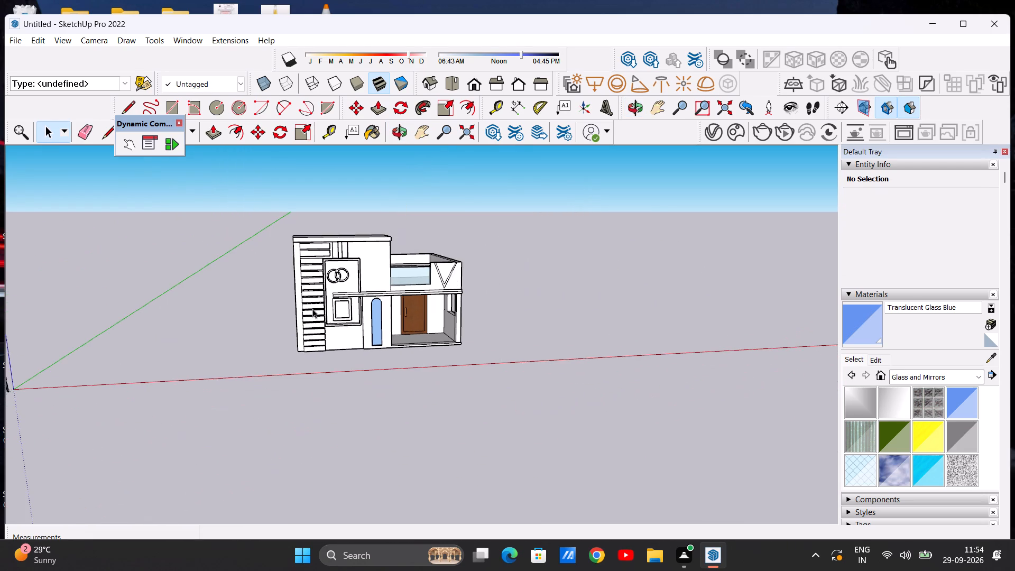
scroll(292, 253, up, 12)
Push/Pull the narrow vertical wall strip beside the band column outward 2' 4 5/8", flush with the roof slab's front edge.
middle_drag(270, 256, 352, 279)
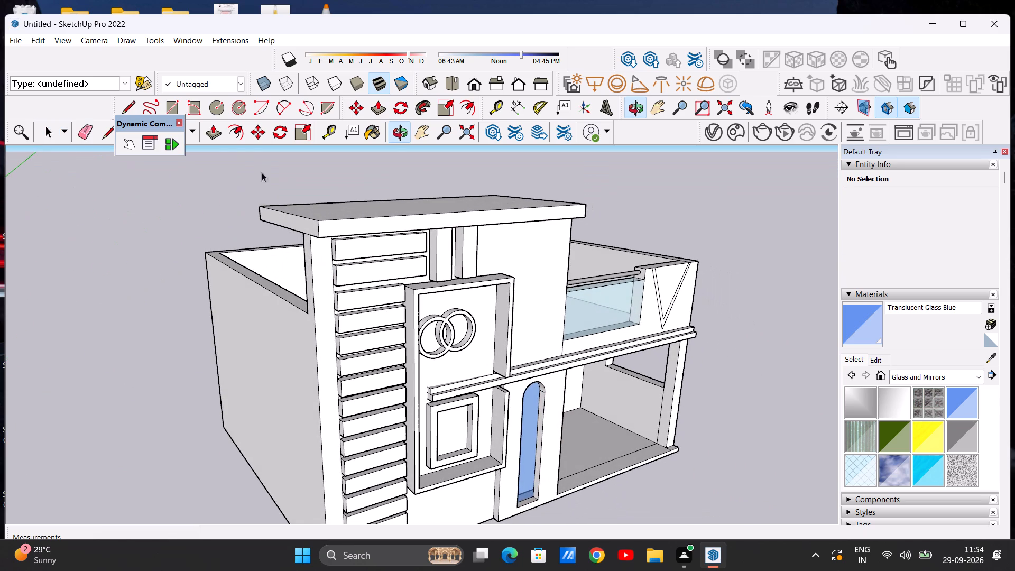
click(217, 130)
scroll(284, 236, down, 5)
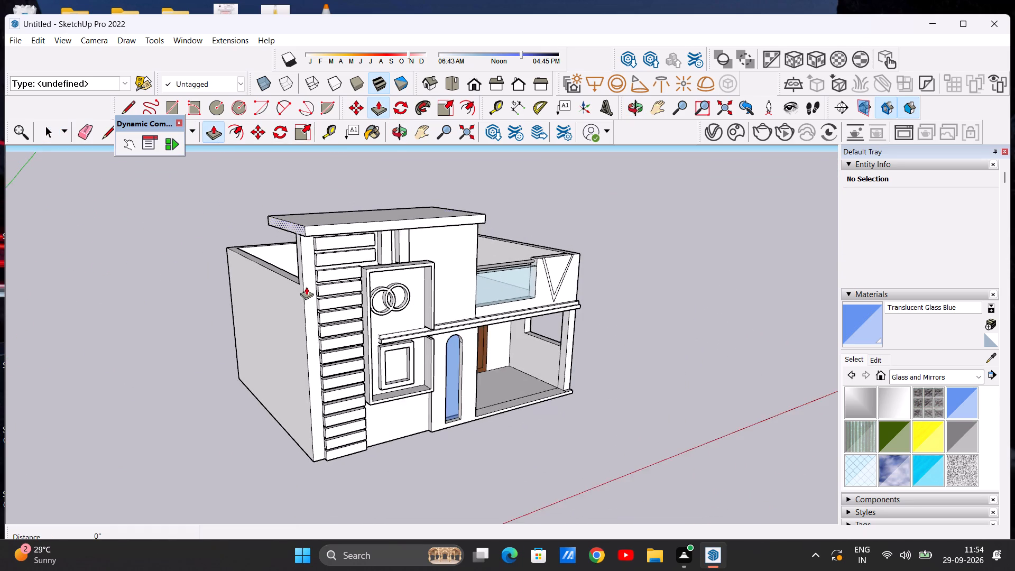
scroll(304, 297, up, 6)
middle_drag(307, 290, 337, 290)
scroll(321, 277, up, 5)
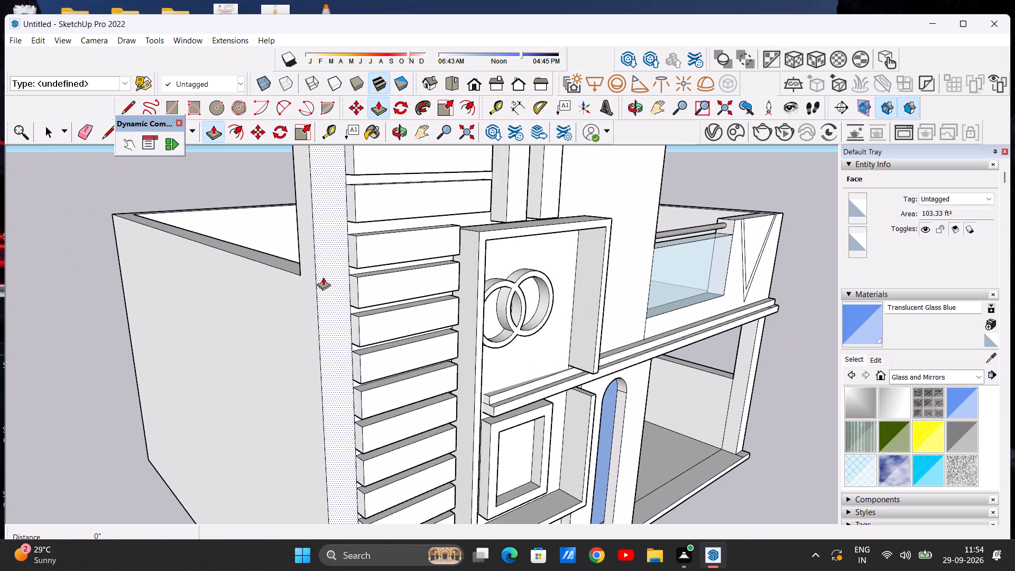
click(323, 277)
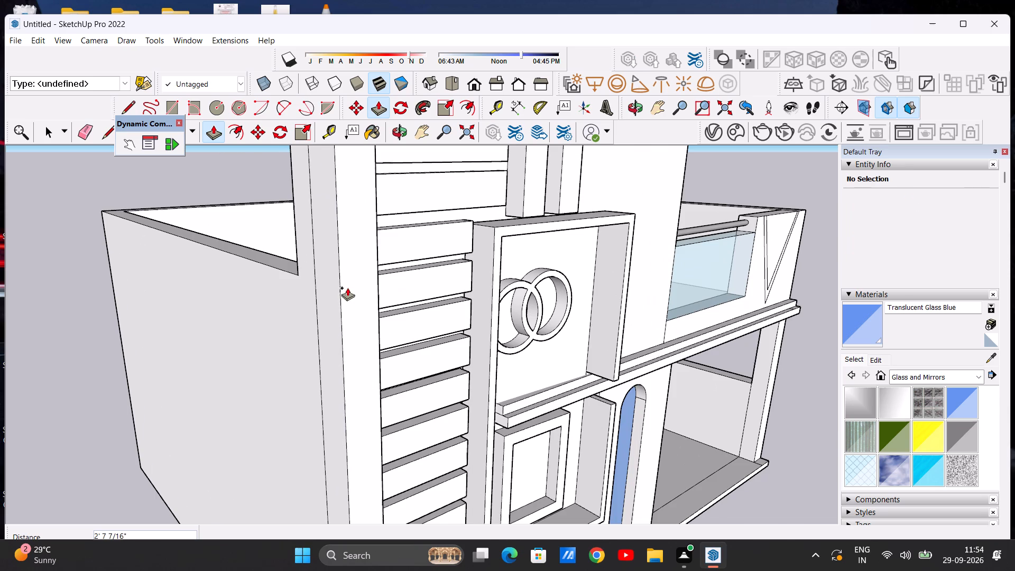
scroll(347, 288, down, 11)
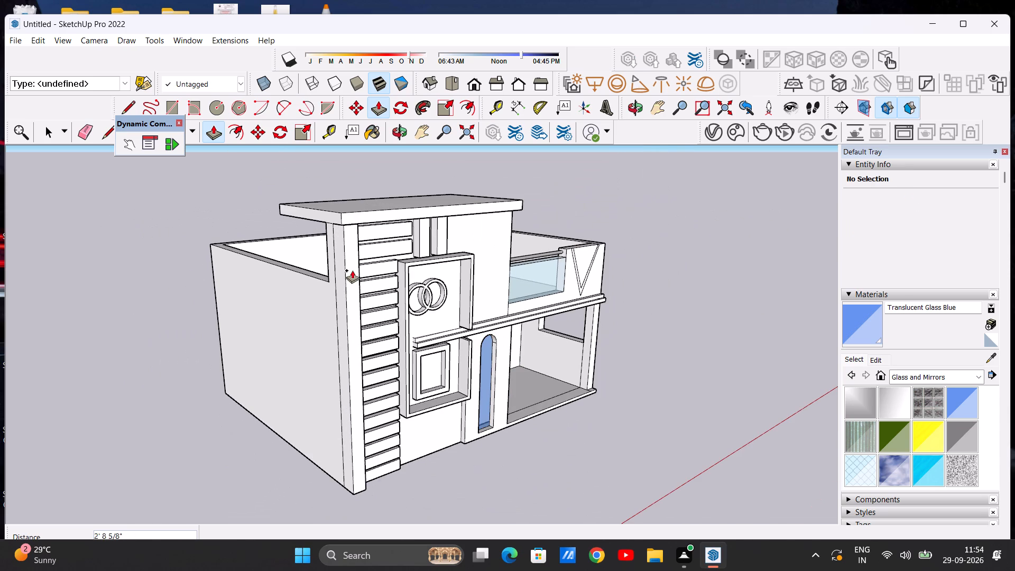
click(343, 226)
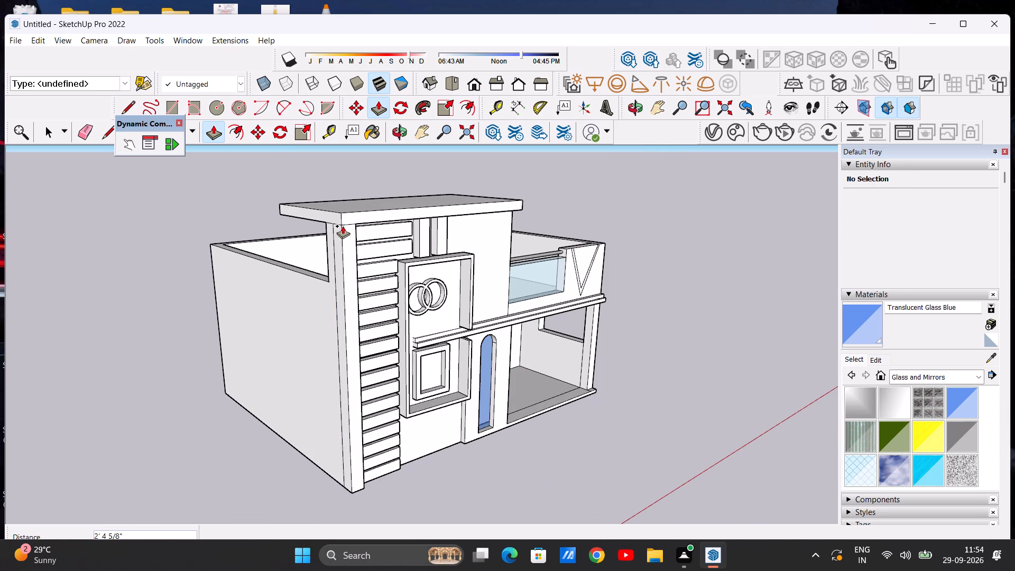
key(space)
Erase the short horizontal edges on the projecting side pillar's inner face next to the upper bands, starting beneath the roof slab.
middle_drag(393, 284, 206, 287)
scroll(303, 280, up, 2)
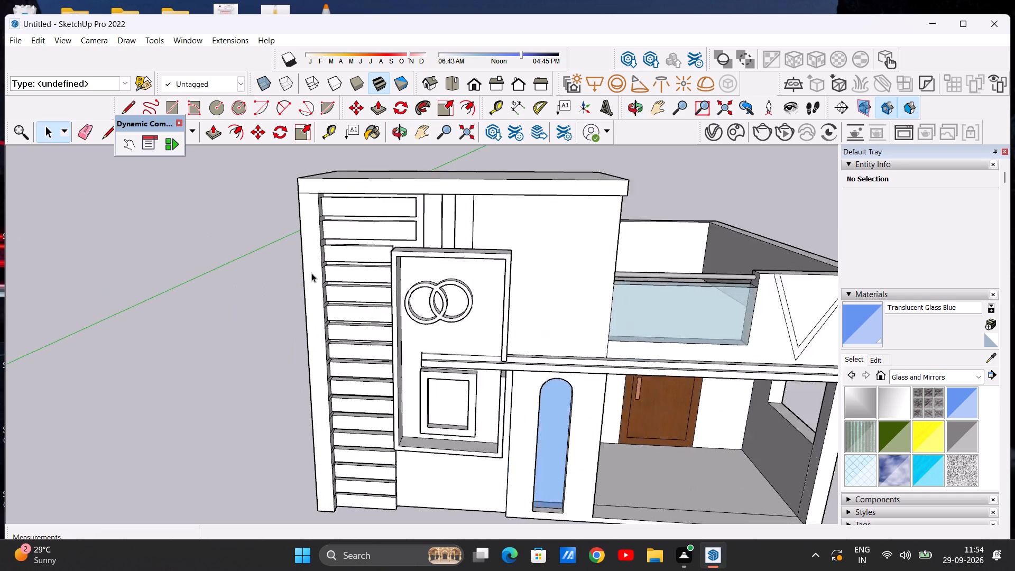
scroll(311, 273, up, 5)
middle_drag(300, 265, 251, 318)
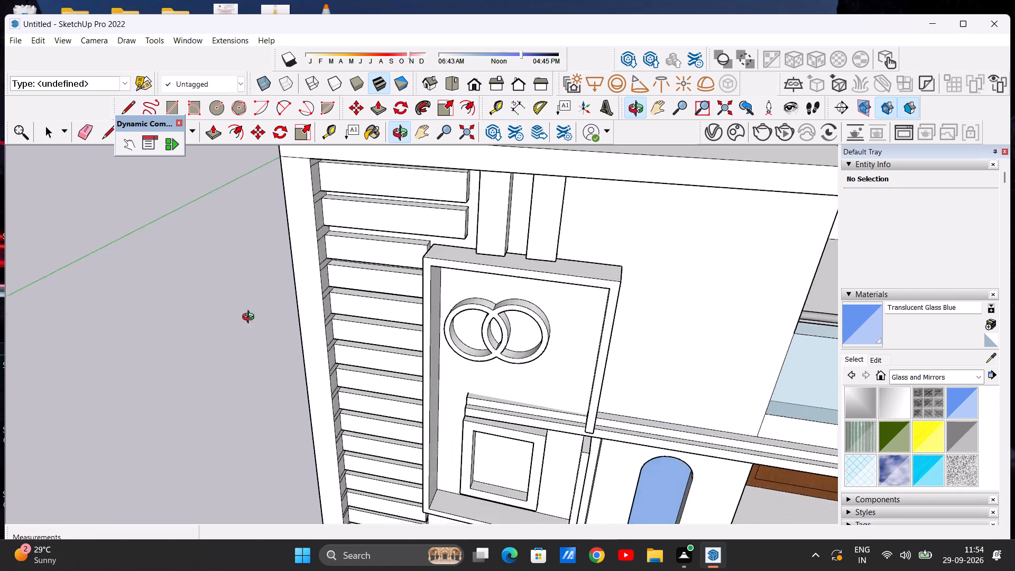
middle_drag(251, 318, 210, 314)
scroll(248, 292, down, 8)
middle_drag(257, 290, 222, 277)
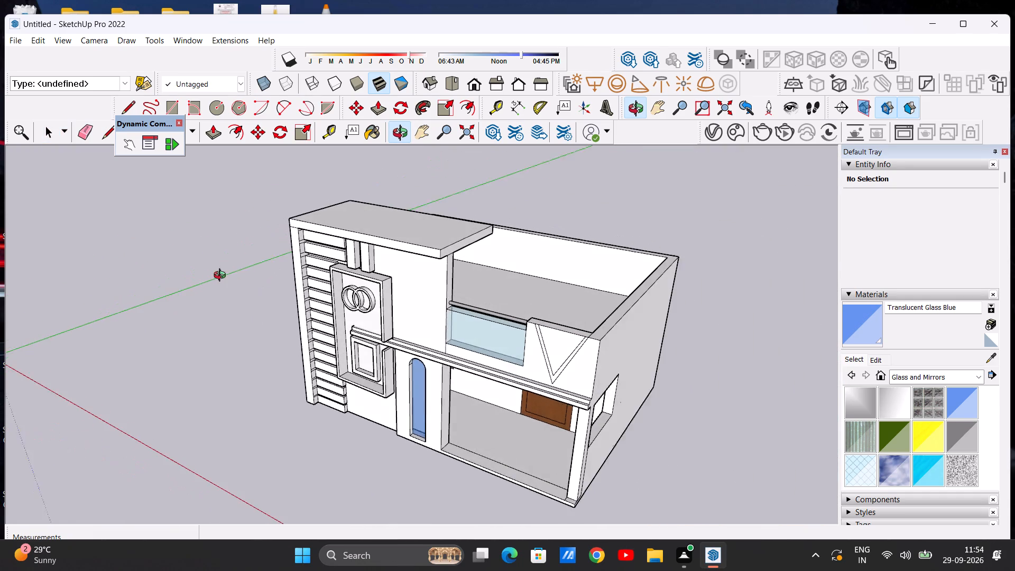
middle_drag(222, 277, 216, 276)
scroll(292, 256, up, 7)
middle_drag(310, 254, 260, 247)
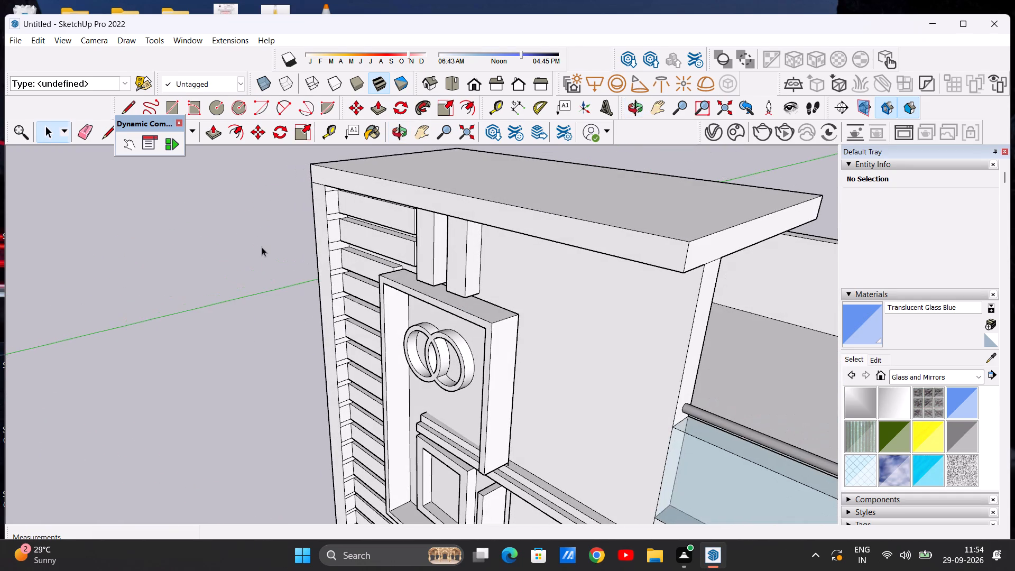
click(87, 128)
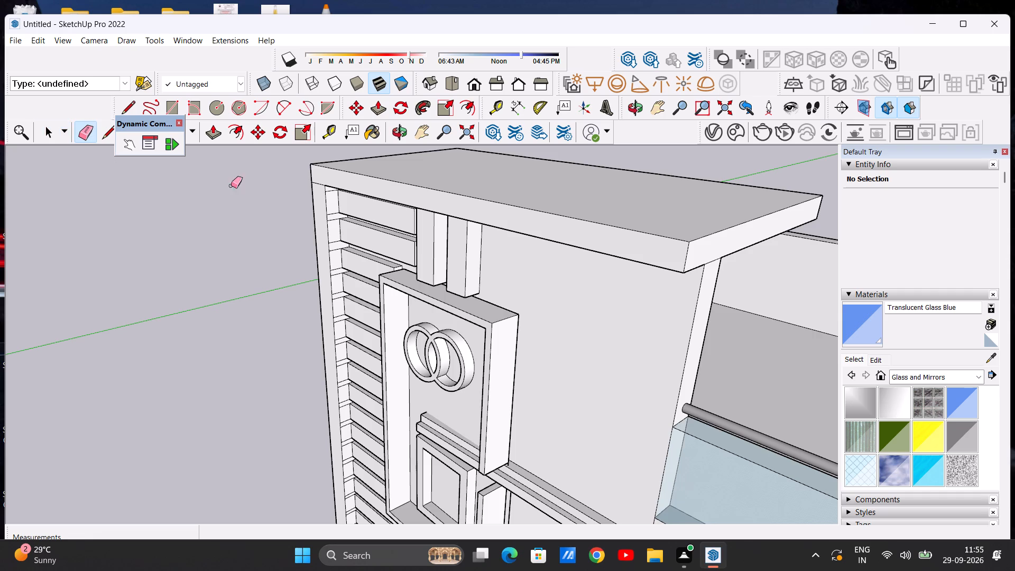
scroll(320, 209, up, 6)
drag(339, 214, 344, 234)
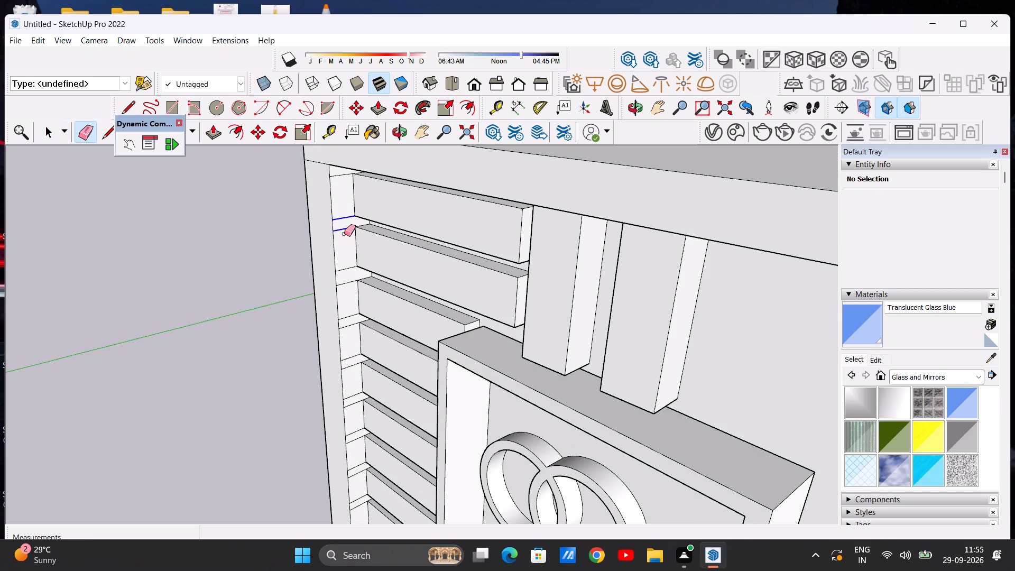
click(337, 175)
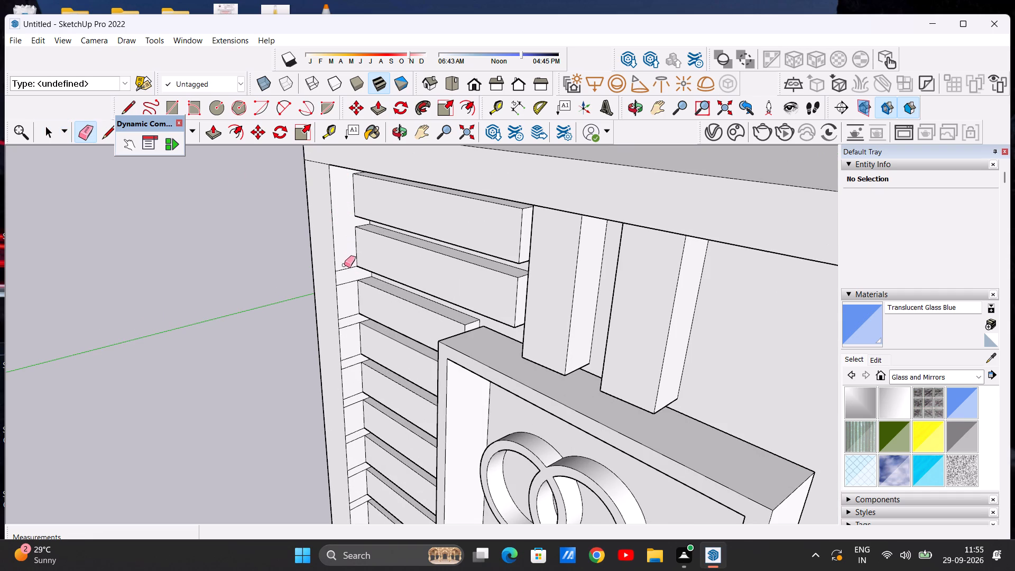
drag(341, 266, 346, 294)
scroll(346, 222, down, 5)
scroll(356, 308, up, 6)
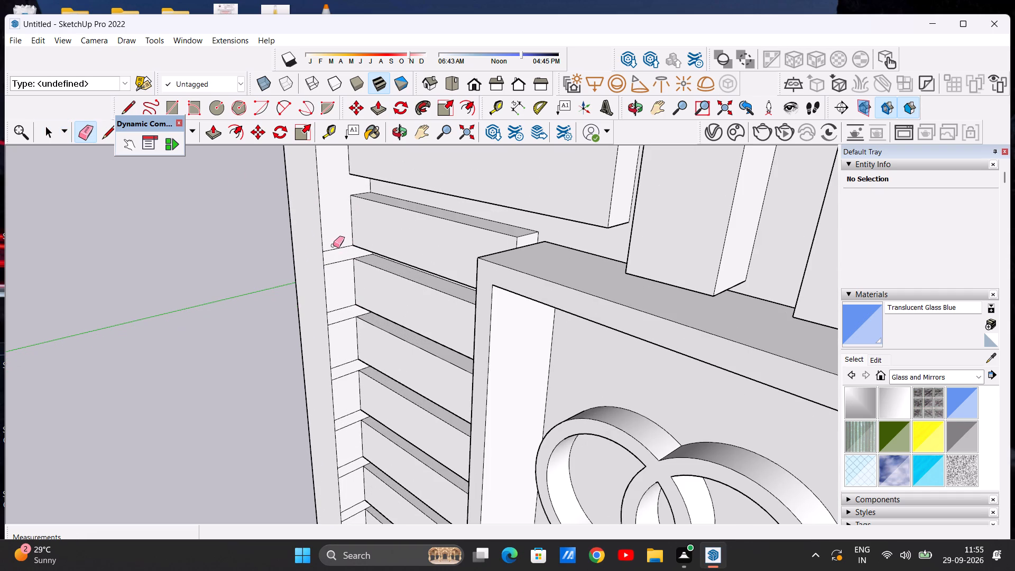
drag(334, 245, 339, 268)
drag(344, 305, 345, 331)
scroll(349, 256, down, 11)
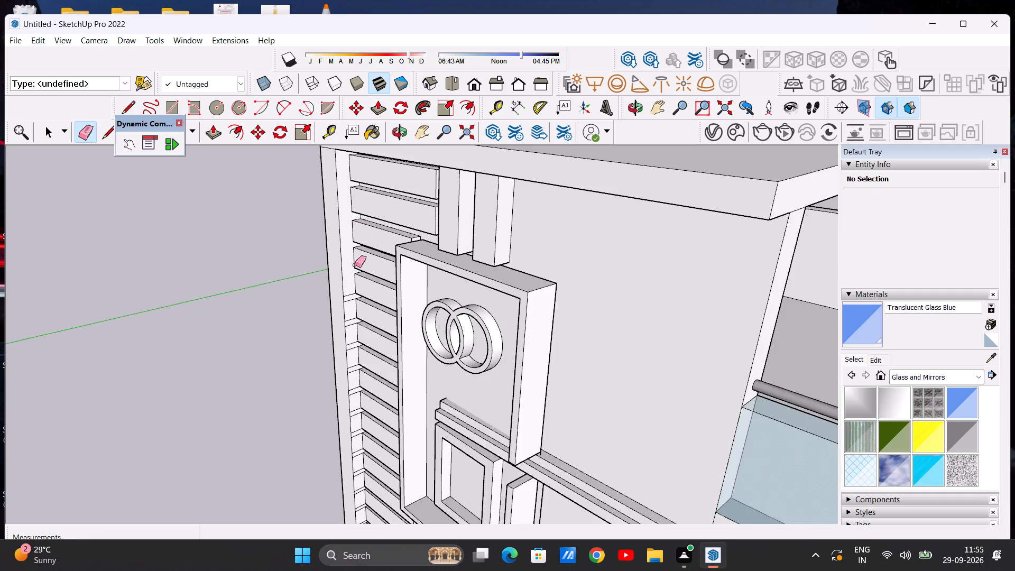
scroll(361, 324, up, 13)
drag(333, 207, 334, 229)
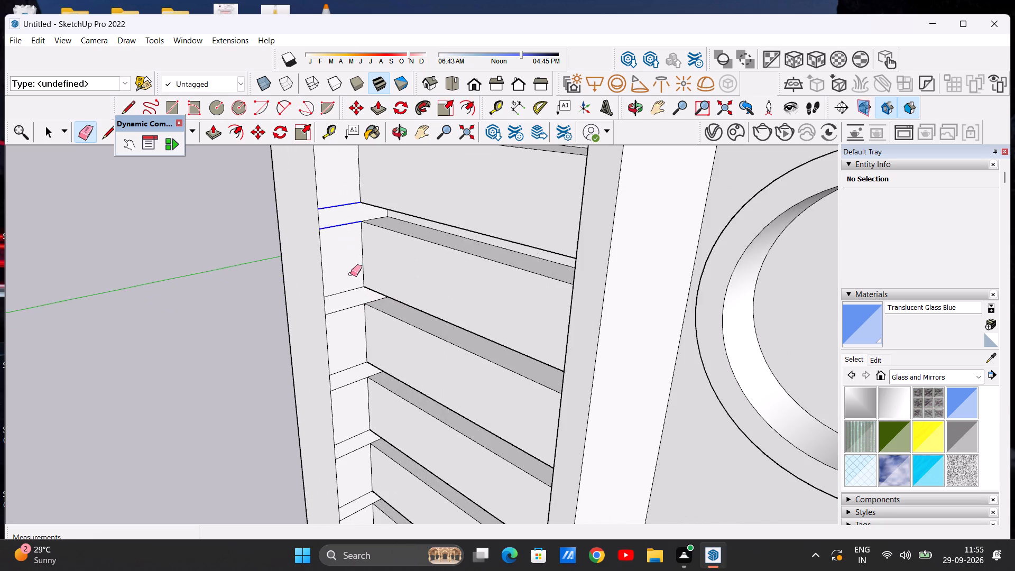
drag(336, 291, 347, 329)
Erase the paired horizontal edges on the pillar's inner face alongside the middle bands of the column.
scroll(343, 238, down, 19)
scroll(345, 316, up, 2)
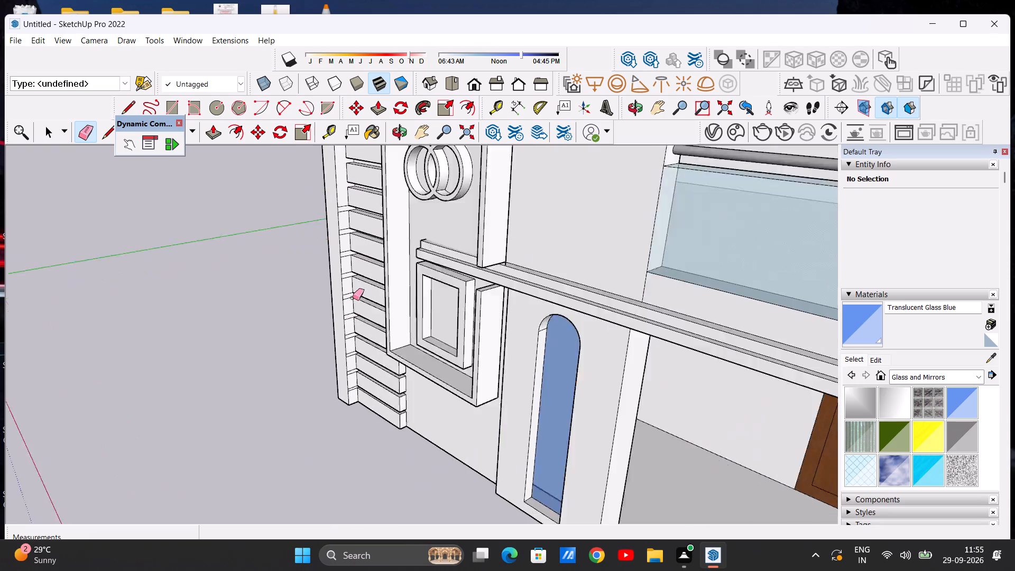
scroll(353, 298, up, 12)
scroll(325, 218, down, 11)
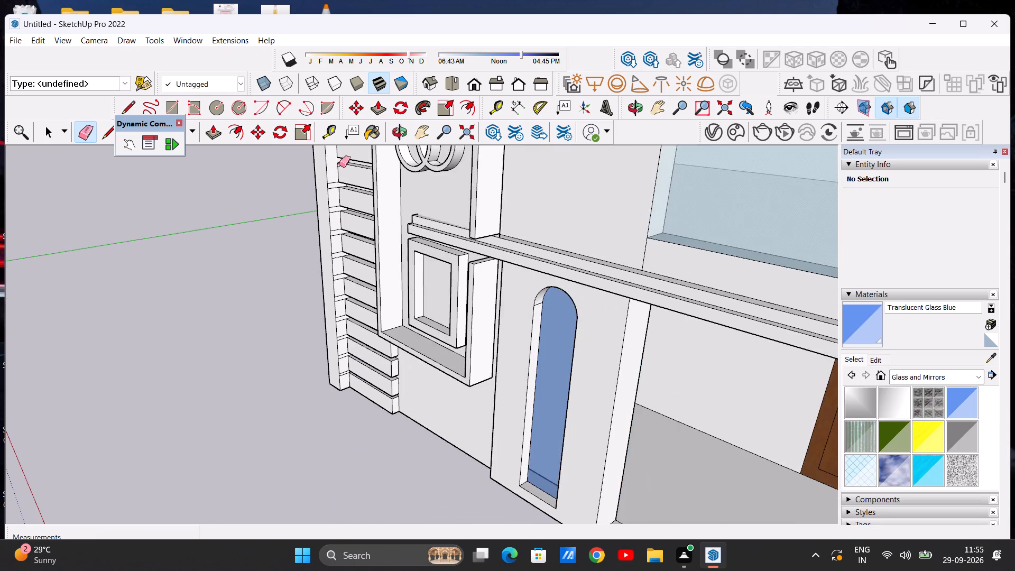
scroll(339, 165, up, 6)
drag(324, 198, 328, 216)
drag(327, 234, 333, 255)
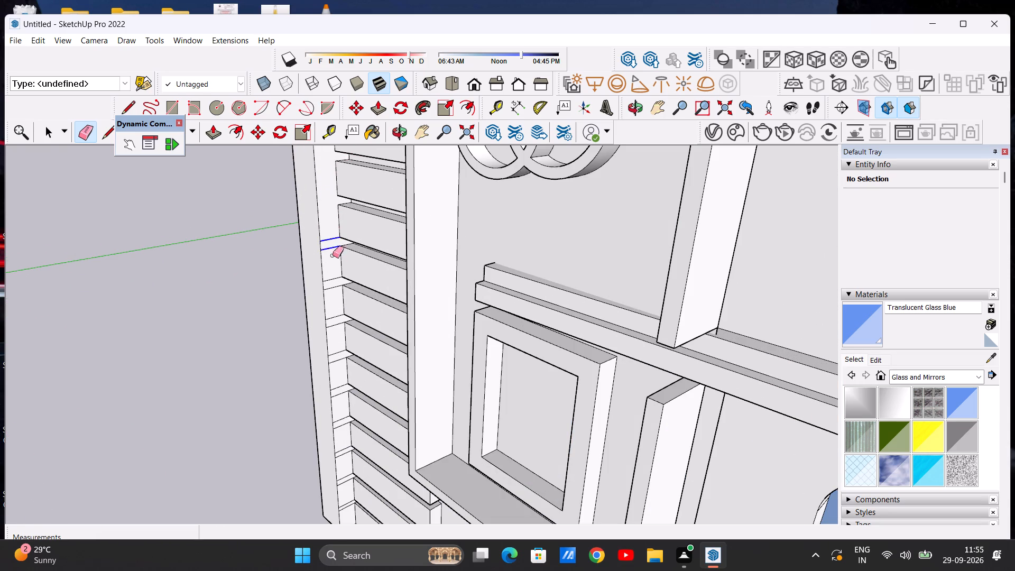
drag(333, 255, 334, 260)
scroll(327, 185, down, 9)
scroll(350, 280, up, 10)
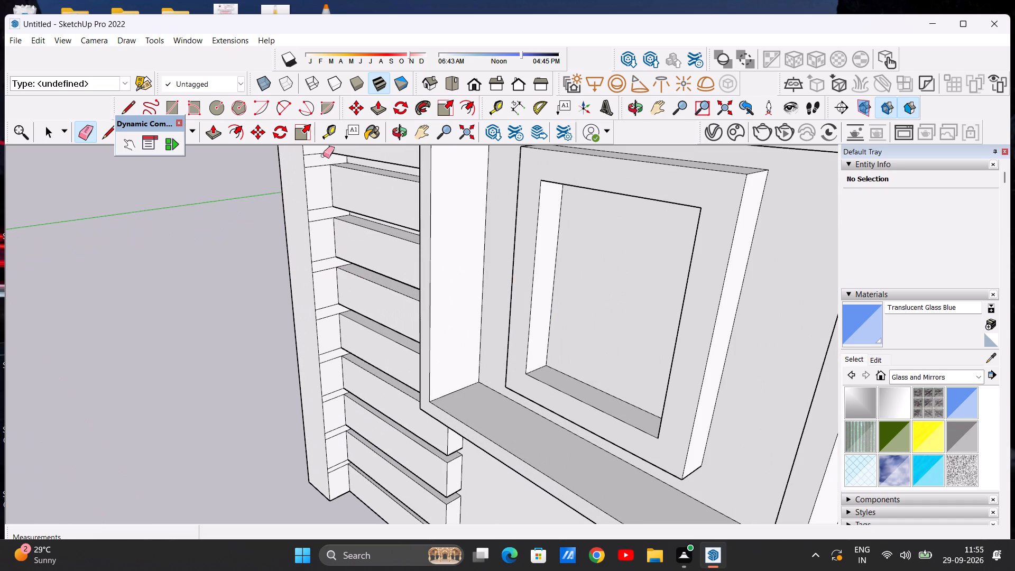
drag(316, 154, 317, 168)
drag(316, 211, 318, 227)
drag(321, 207, 323, 219)
drag(319, 254, 325, 276)
Erase the remaining horizontal edges on the pillar's inner face alongside the lowest bands, down to the wall's base.
scroll(328, 230, down, 6)
scroll(335, 322, up, 2)
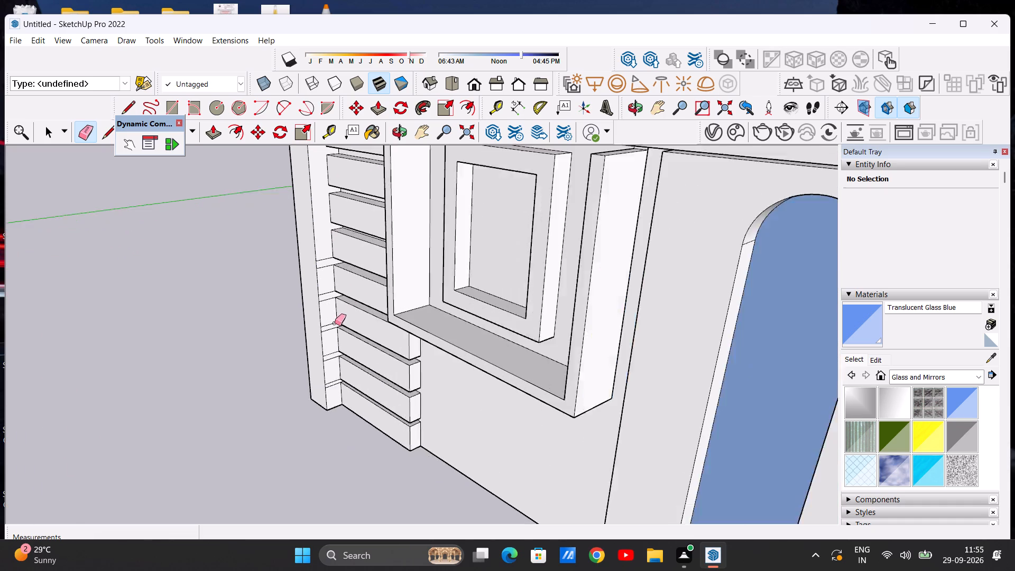
scroll(335, 323, up, 9)
drag(309, 164, 312, 195)
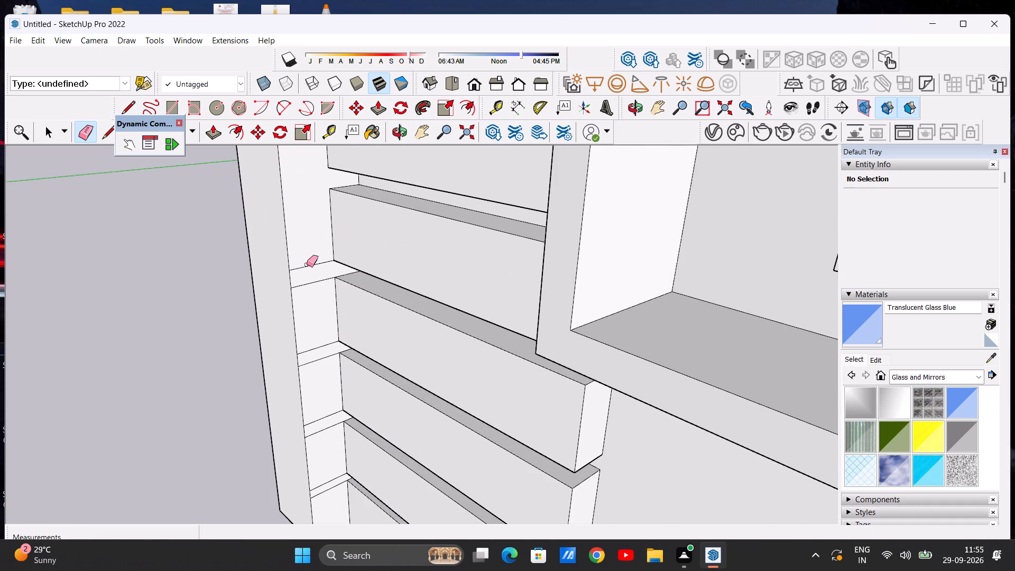
drag(307, 265, 305, 298)
scroll(304, 232, down, 6)
scroll(339, 349, up, 8)
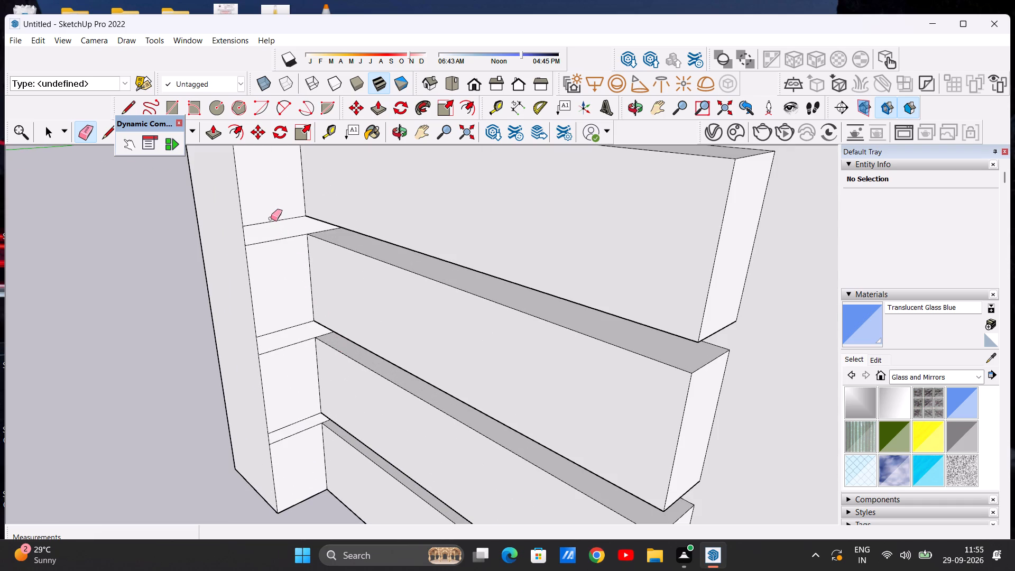
drag(271, 220, 271, 248)
drag(281, 321, 285, 360)
scroll(283, 283, down, 4)
scroll(280, 447, up, 5)
drag(286, 335, 291, 372)
key(space)
Examine the cleaned side pillar, the band column and the whole front elevation from several angles and up close.
scroll(304, 358, down, 5)
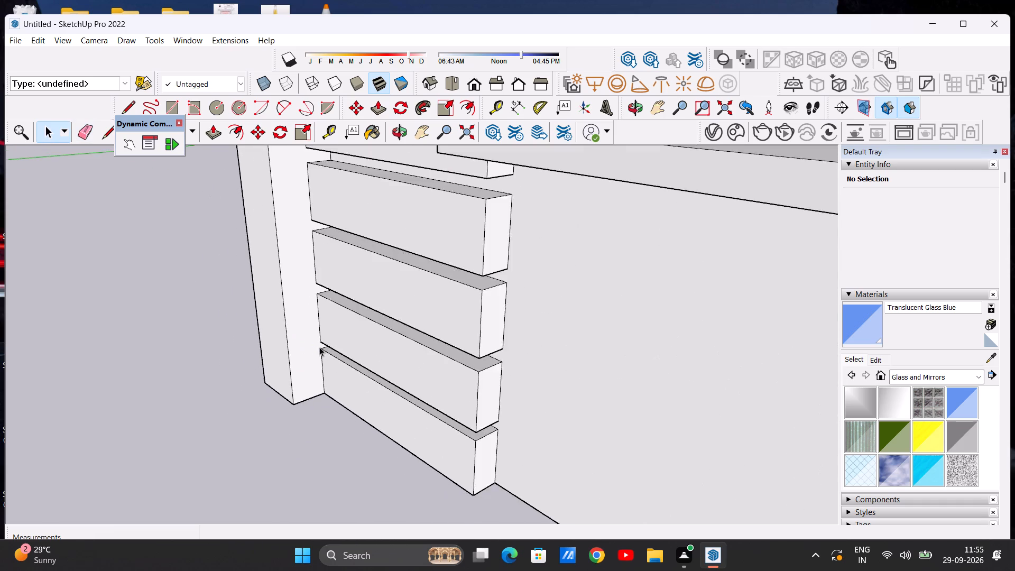
scroll(319, 347, down, 14)
middle_drag(330, 356, 503, 334)
scroll(444, 346, down, 8)
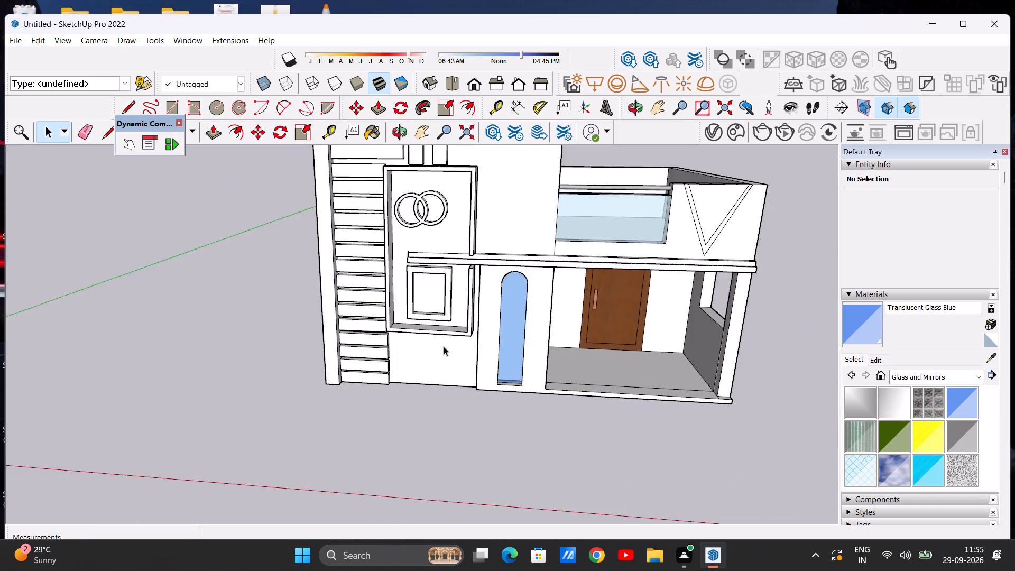
scroll(444, 346, down, 3)
scroll(399, 252, down, 3)
middle_drag(389, 214, 345, 195)
scroll(404, 208, up, 9)
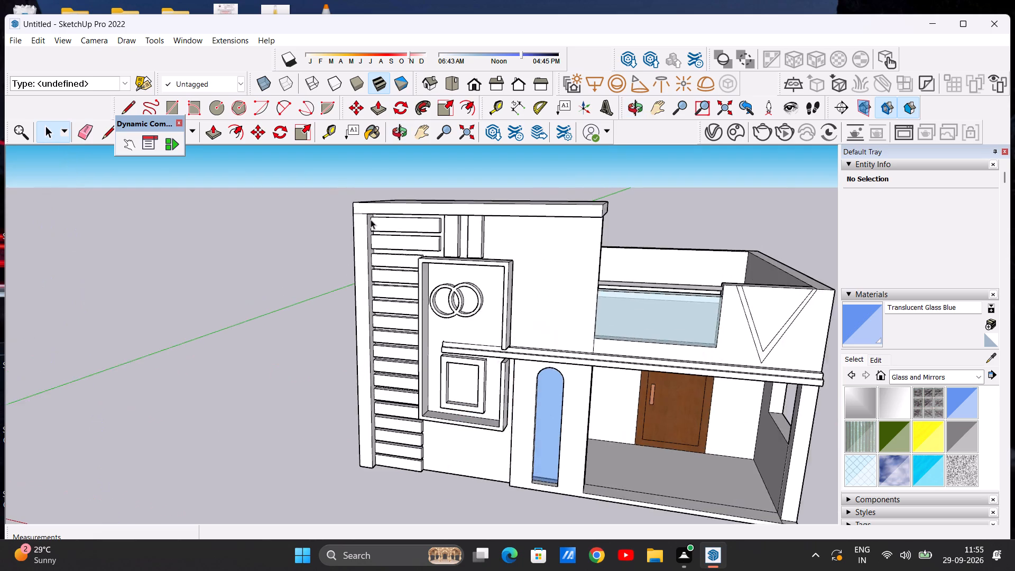
scroll(371, 219, up, 13)
scroll(374, 227, down, 12)
middle_drag(384, 243, 399, 193)
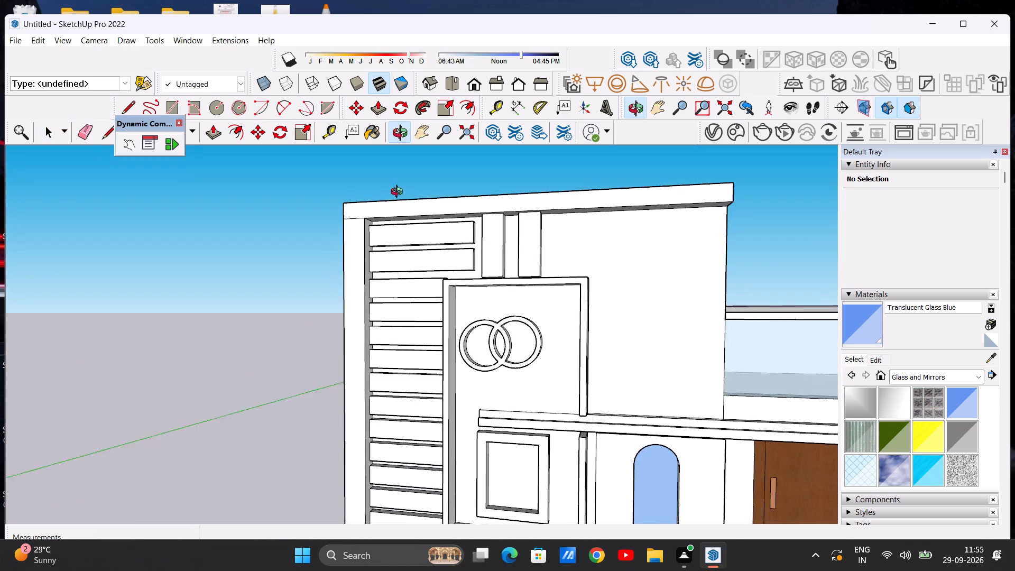
middle_drag(399, 193, 477, 232)
scroll(420, 227, down, 9)
middle_drag(466, 247, 445, 249)
scroll(426, 268, up, 9)
middle_drag(405, 280, 333, 285)
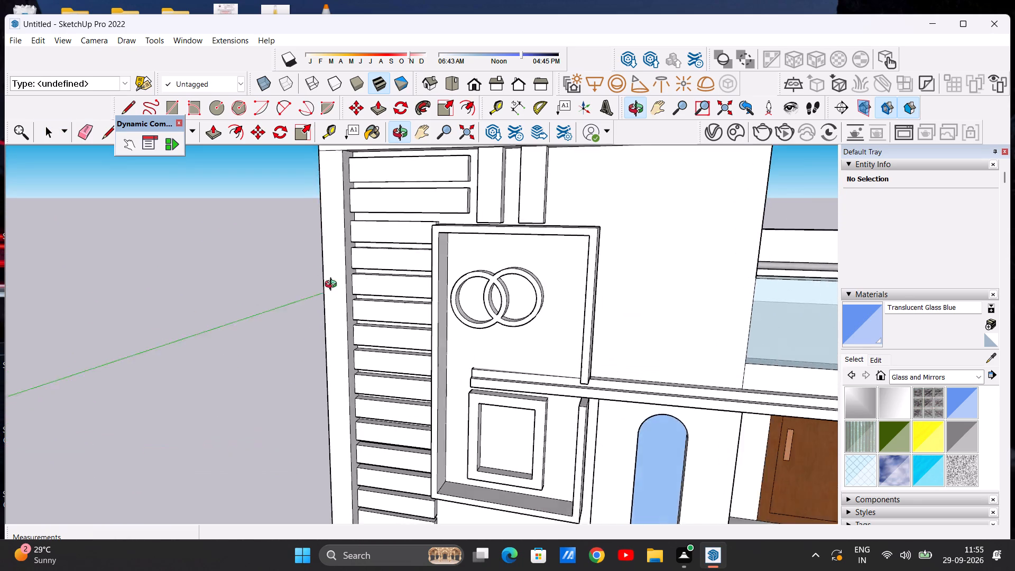
middle_drag(333, 285, 348, 323)
scroll(385, 303, down, 7)
middle_drag(379, 270, 436, 226)
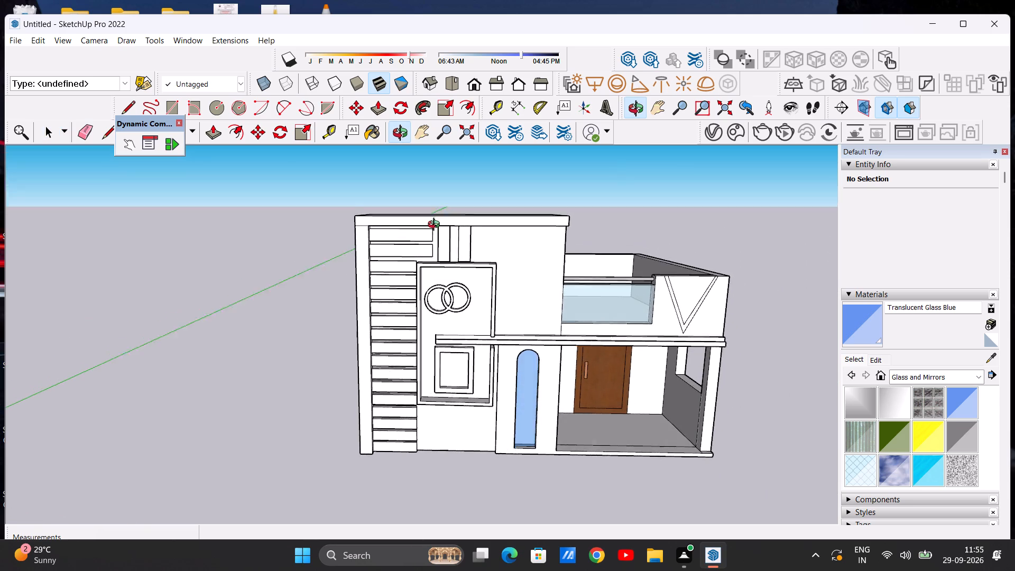
middle_drag(436, 226, 441, 223)
scroll(389, 235, up, 10)
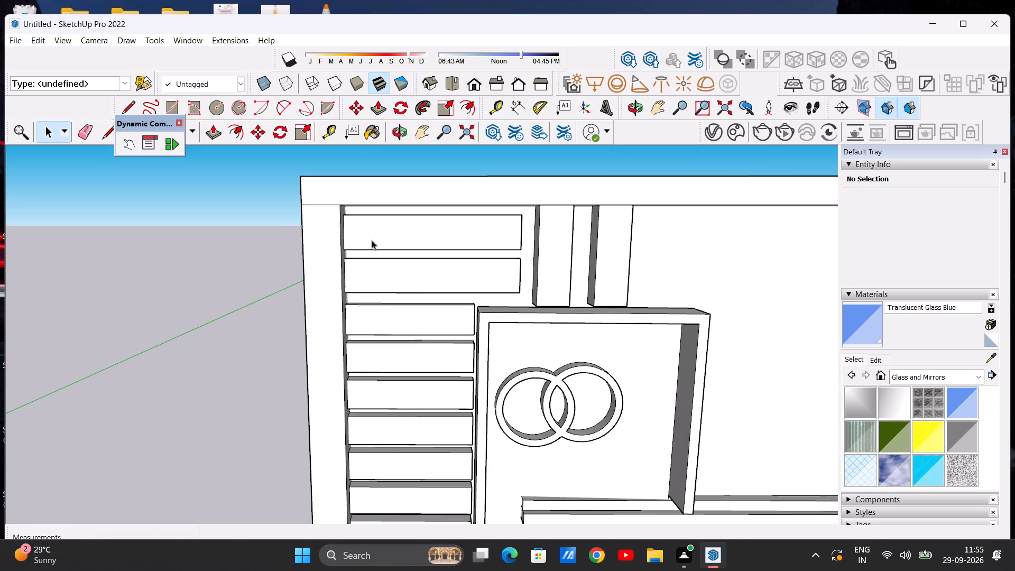
Erase the edge dividing the roof slab's front face from the side pillar's front face at their top corner.
drag(87, 128, 82, 128)
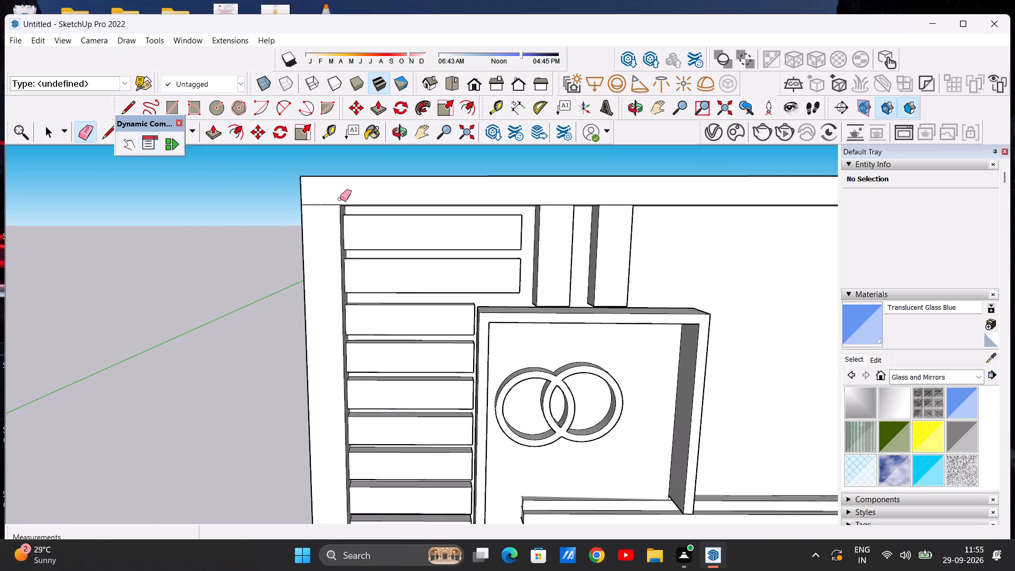
drag(325, 200, 320, 216)
key(space)
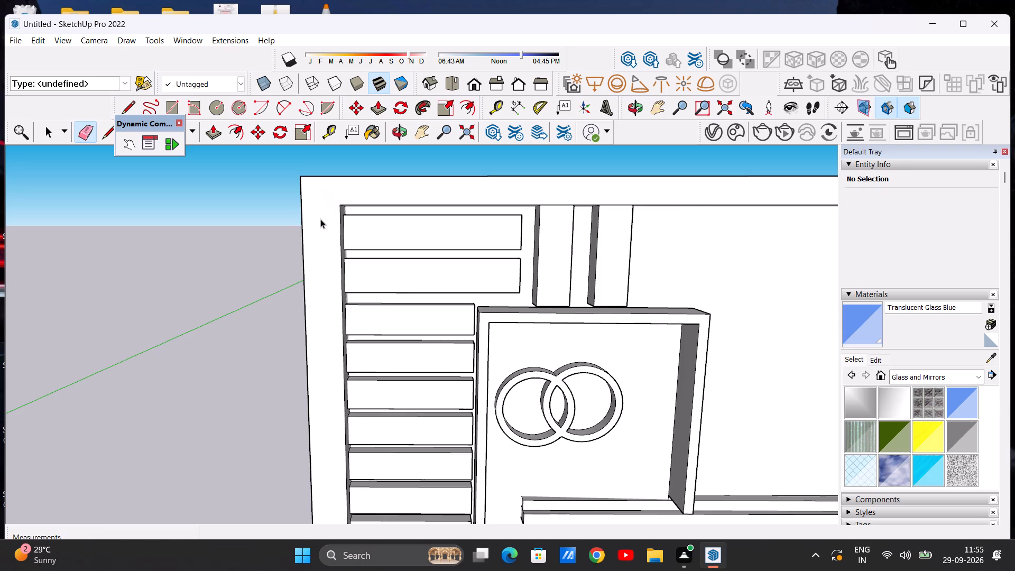
Push/Pull the roof slab's end face outward about 4' 6 11/16" past the front wall, on the balcony side.
scroll(319, 219, down, 9)
scroll(545, 207, down, 1)
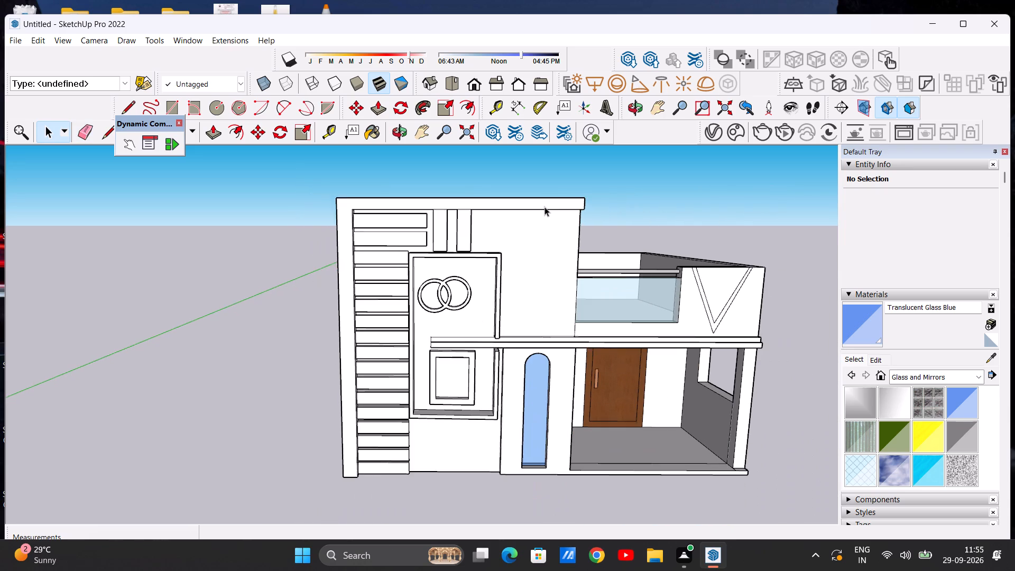
scroll(545, 207, down, 1)
middle_drag(583, 212, 378, 234)
scroll(611, 188, up, 4)
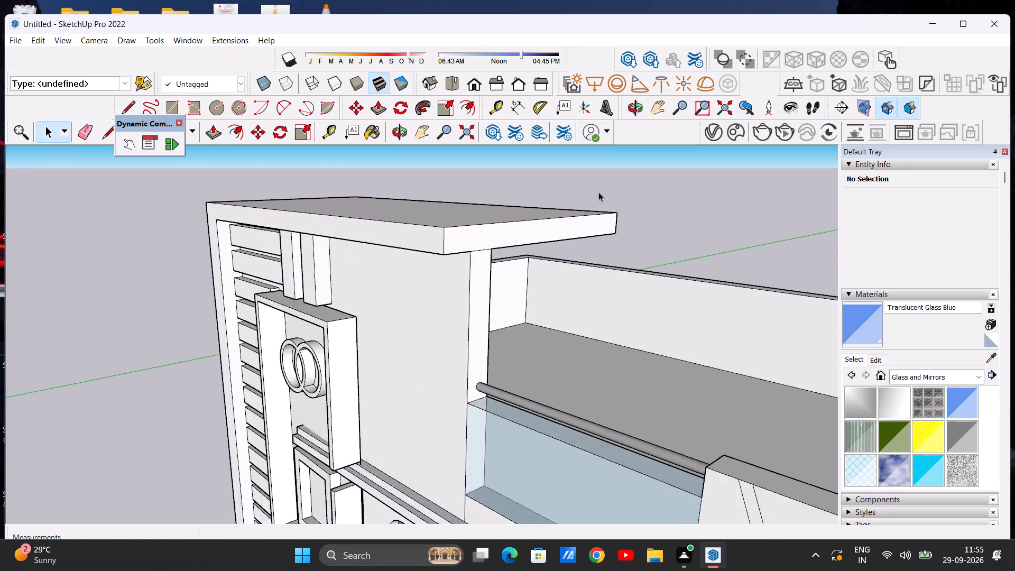
scroll(598, 192, up, 2)
scroll(676, 206, down, 3)
middle_drag(442, 261, 552, 250)
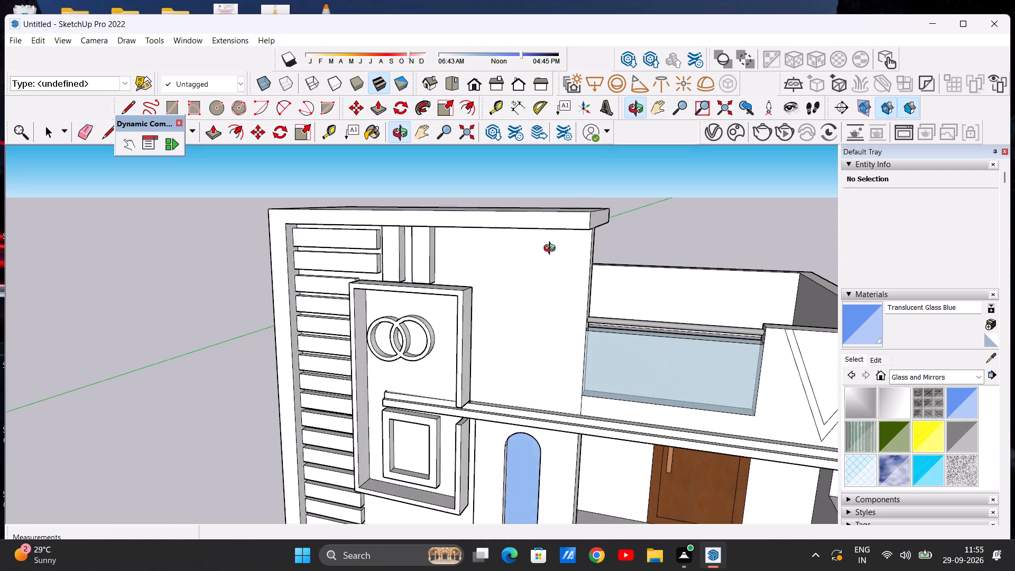
middle_drag(552, 250, 496, 235)
click(212, 133)
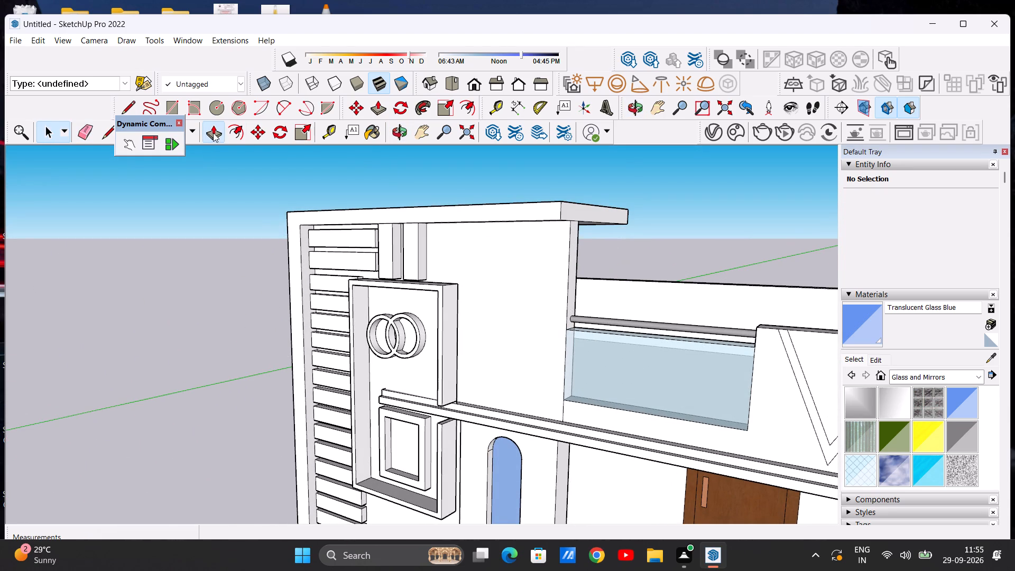
scroll(586, 218, up, 5)
click(564, 201)
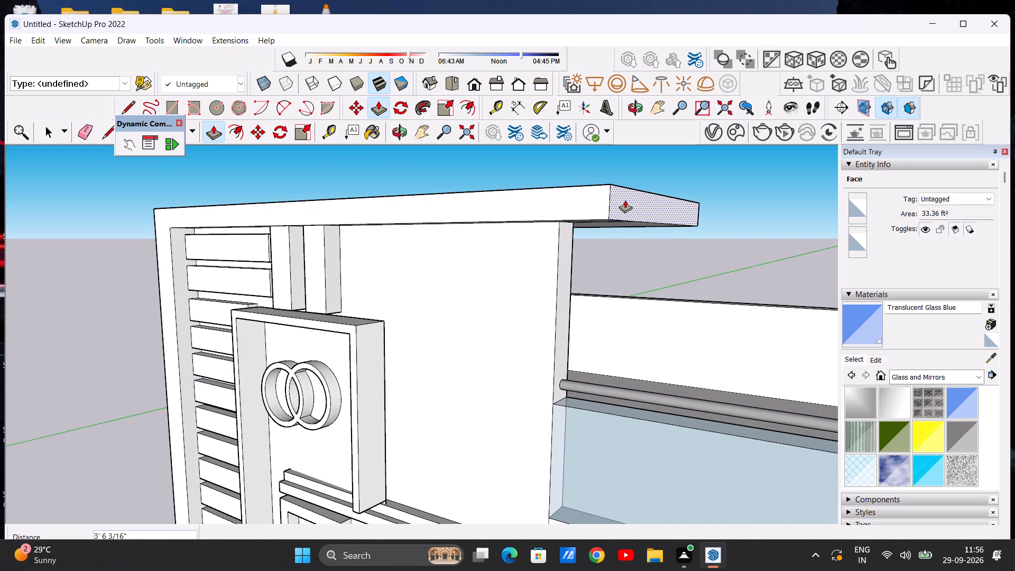
click(645, 206)
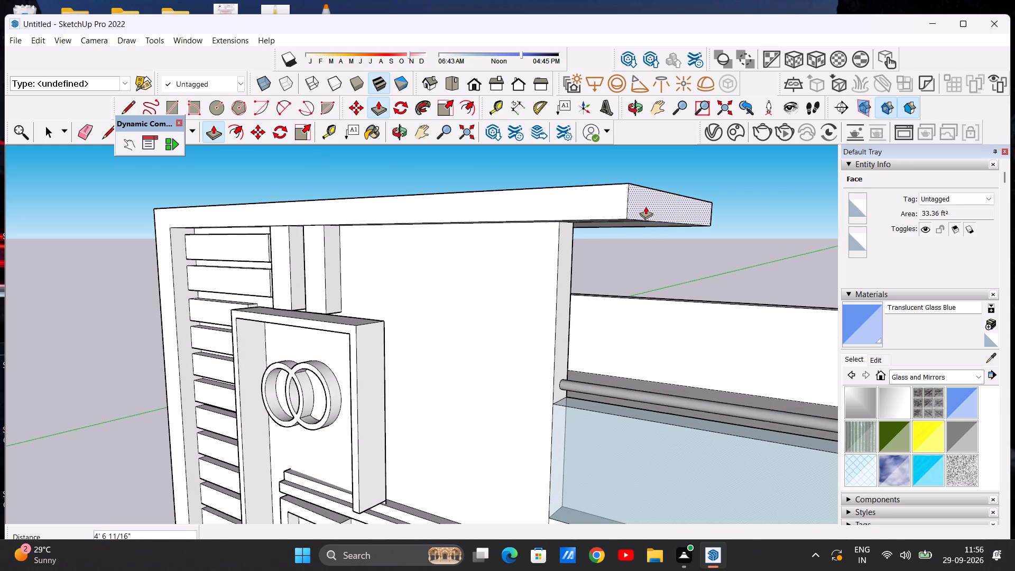
key(space)
Push the overhanging roof slab's end face back in by about 7 1/4".
middle_drag(578, 282, 657, 260)
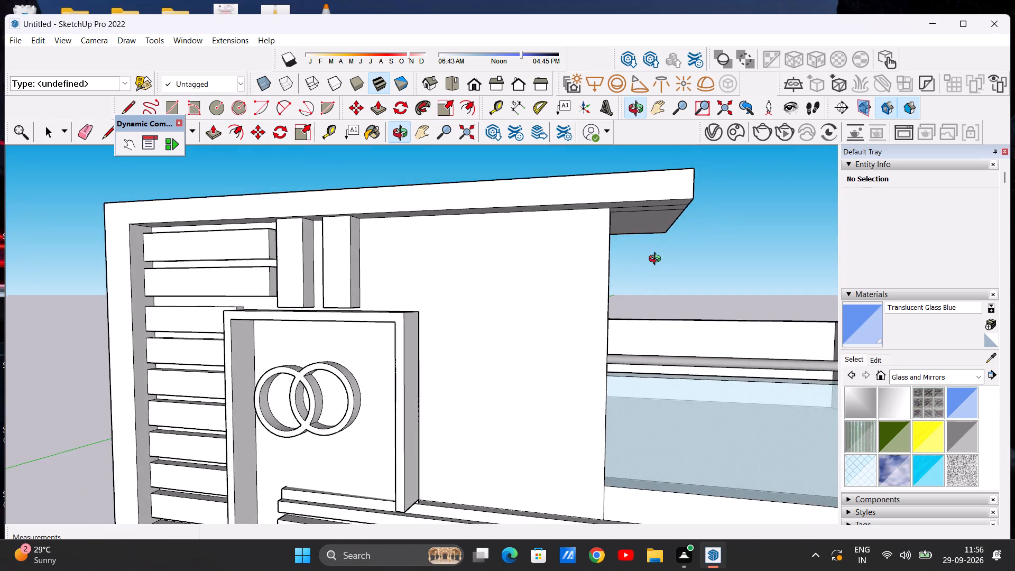
middle_drag(657, 260, 575, 231)
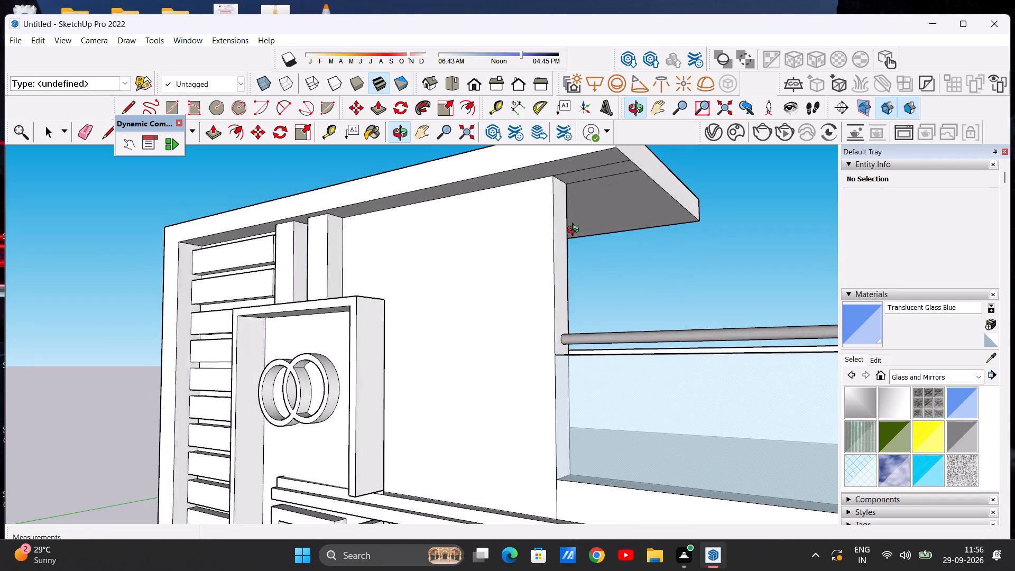
middle_drag(575, 231, 547, 228)
scroll(564, 250, down, 4)
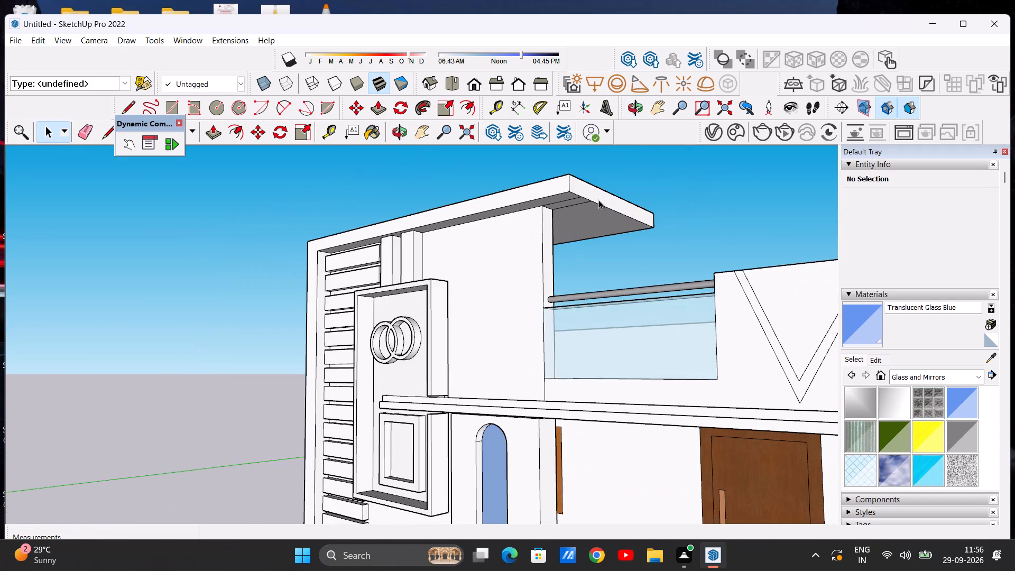
scroll(598, 199, up, 7)
click(209, 132)
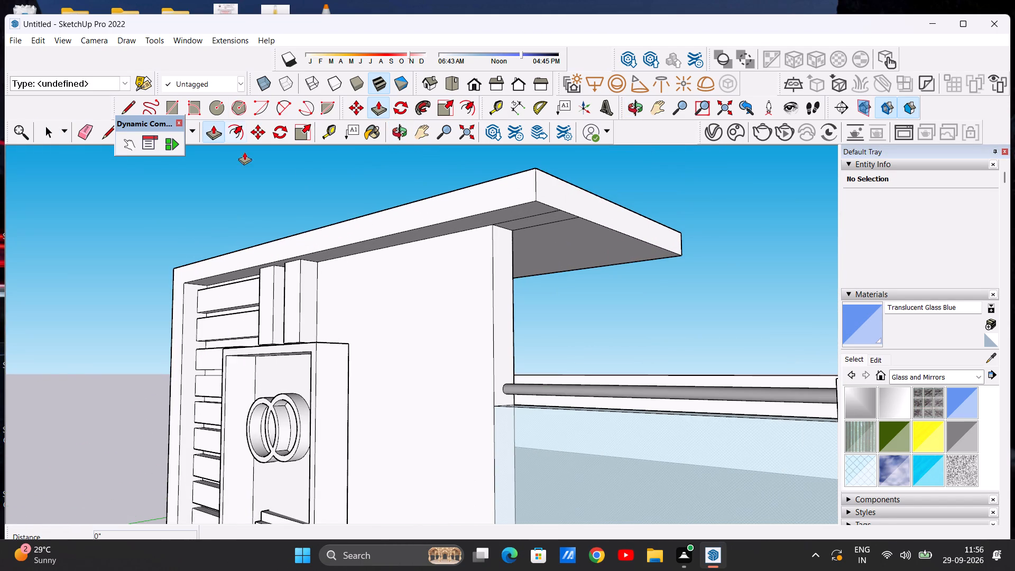
scroll(542, 194, up, 4)
click(566, 187)
click(550, 183)
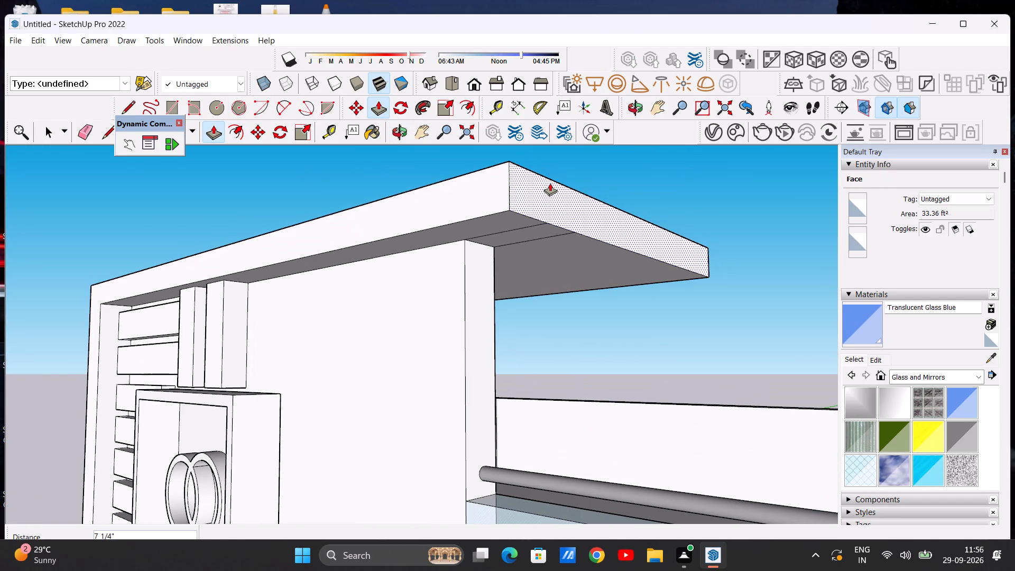
key(space)
Erase the two parallel edges on the underside of the roof slab's overhang beyond the wall.
middle_drag(508, 277, 617, 228)
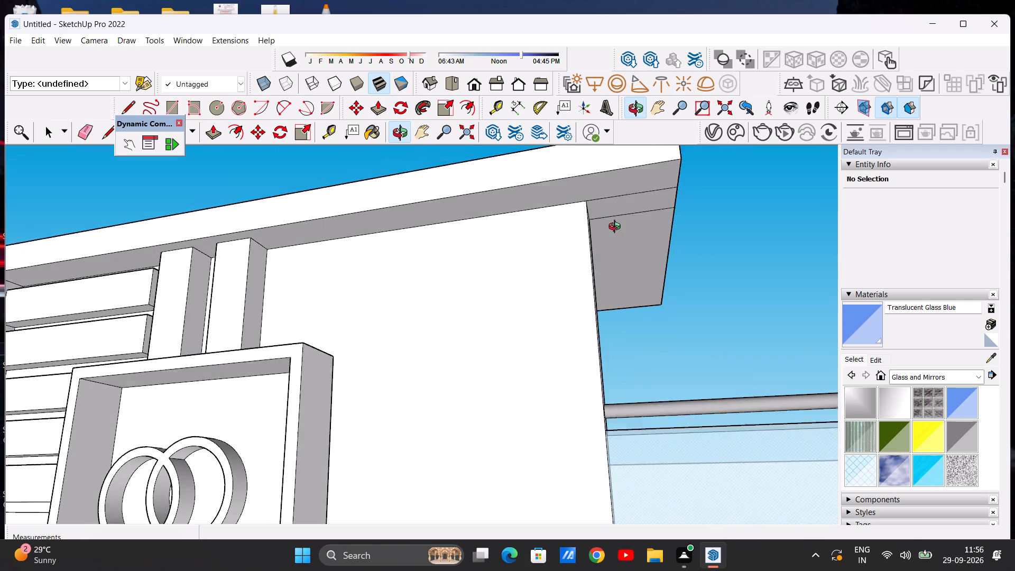
middle_drag(617, 228, 617, 228)
click(82, 134)
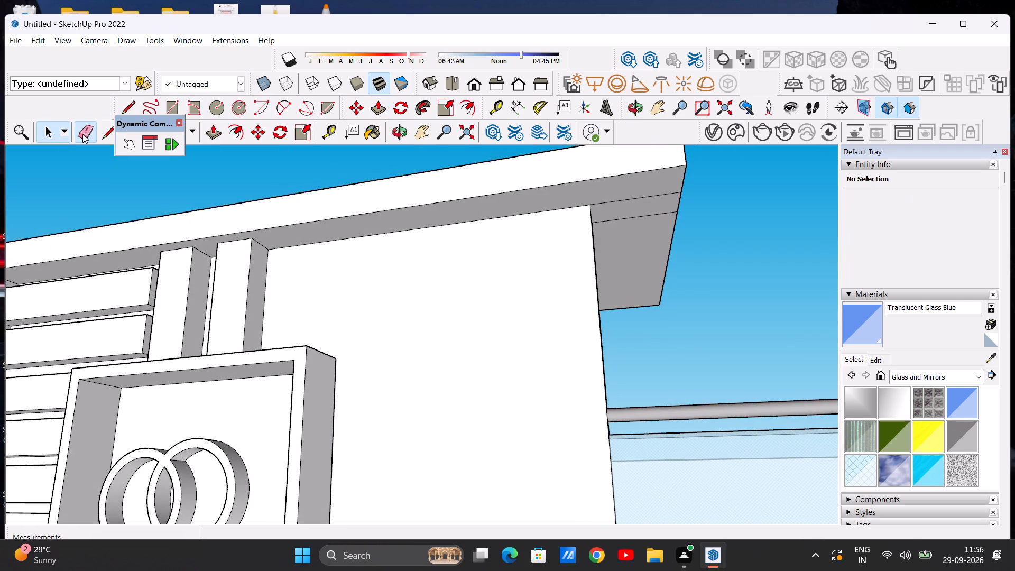
scroll(599, 220, up, 6)
drag(627, 180, 645, 227)
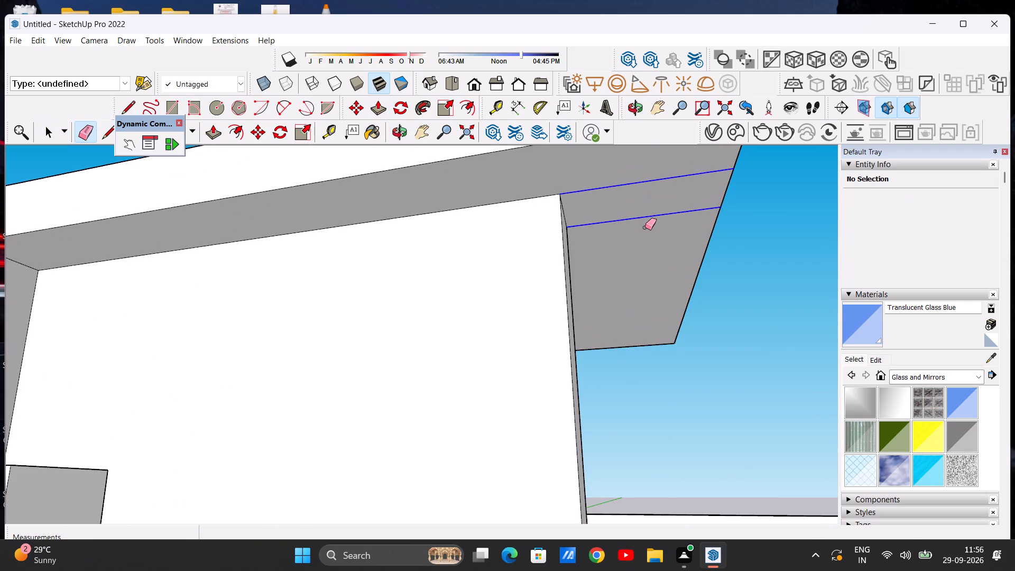
key(space)
Examine the roof slab's overhang, the balcony and the terrace behind it from the front, side and rear.
scroll(523, 204, down, 9)
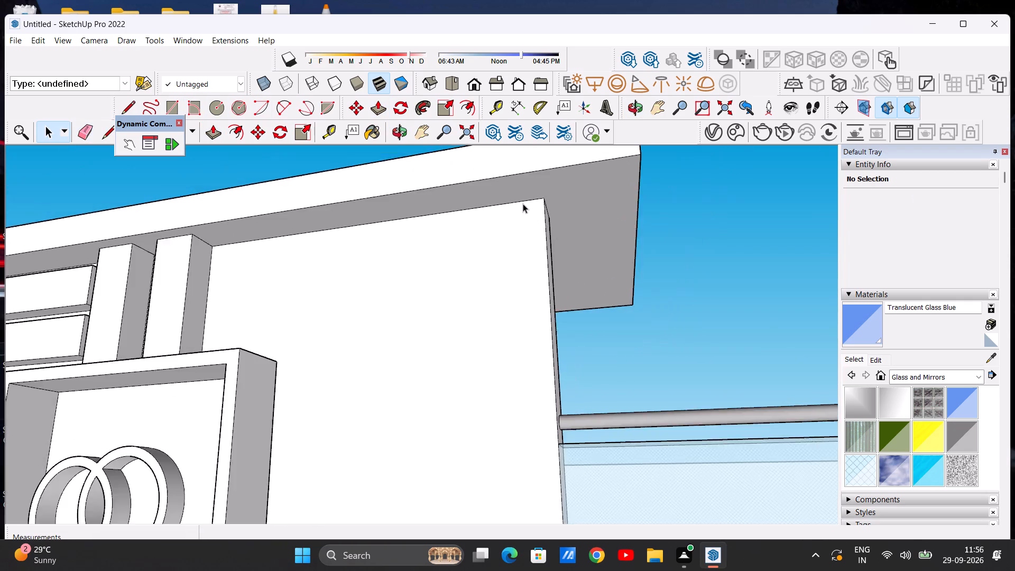
scroll(523, 204, down, 5)
middle_drag(521, 236, 324, 352)
middle_drag(809, 299, 631, 282)
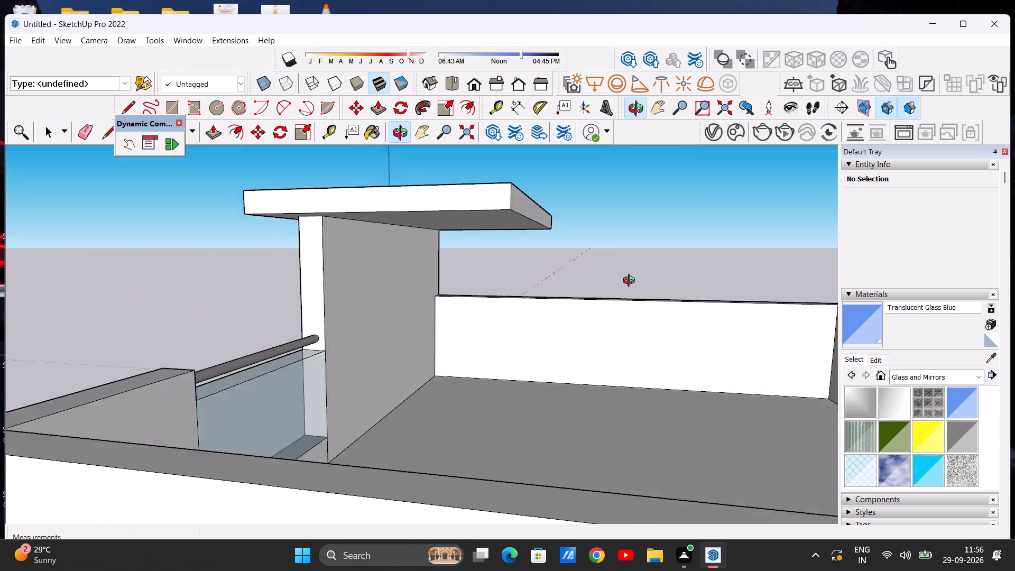
middle_drag(631, 282, 553, 296)
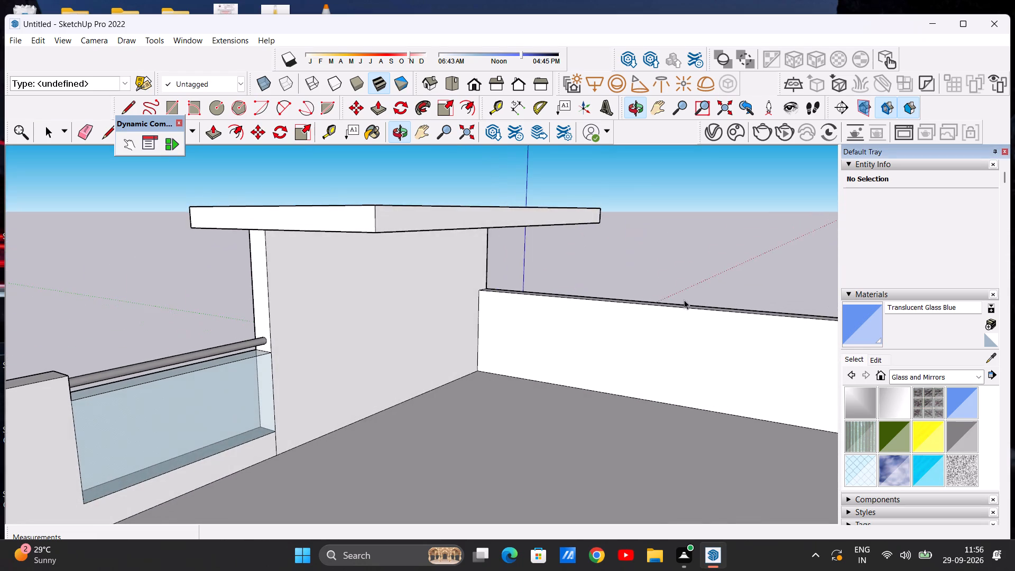
middle_drag(684, 300, 839, 300)
middle_drag(651, 314, 769, 310)
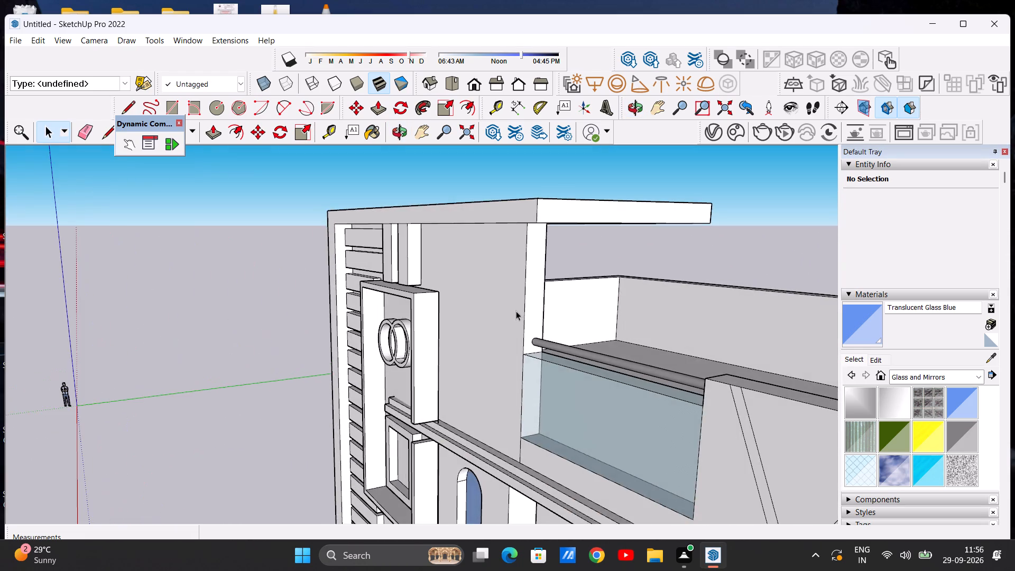
middle_drag(517, 315, 703, 309)
middle_drag(448, 311, 552, 299)
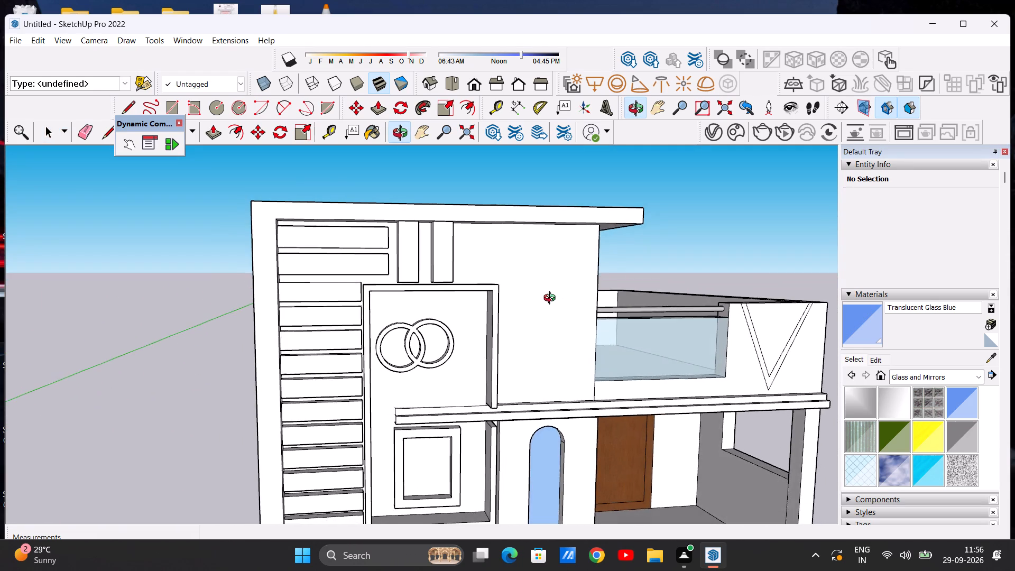
middle_drag(552, 299, 657, 294)
middle_drag(320, 301, 470, 300)
middle_drag(530, 300, 544, 300)
scroll(404, 288, up, 1)
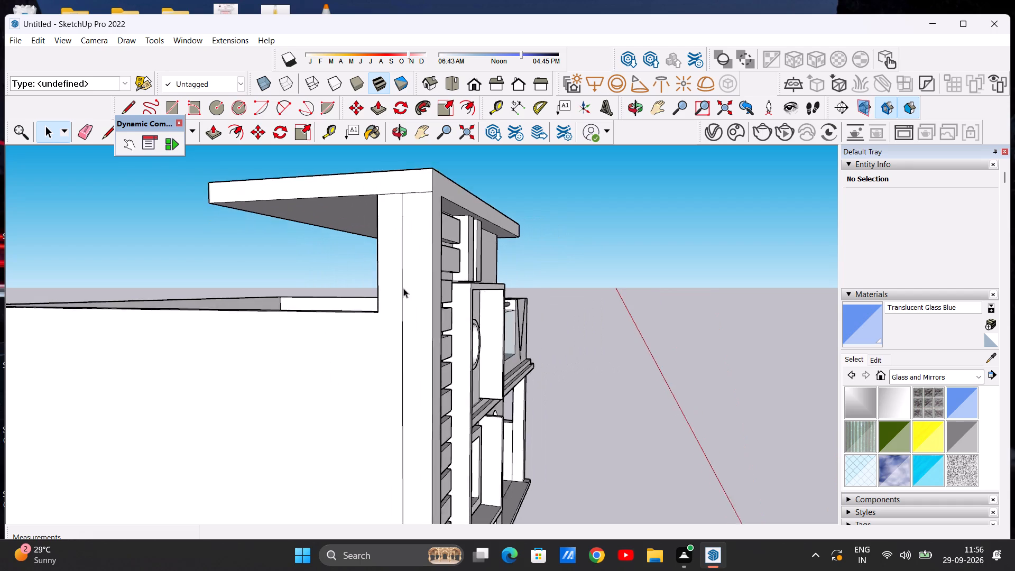
scroll(403, 288, down, 5)
middle_drag(265, 288, 288, 356)
scroll(315, 298, up, 5)
middle_drag(325, 333, 357, 307)
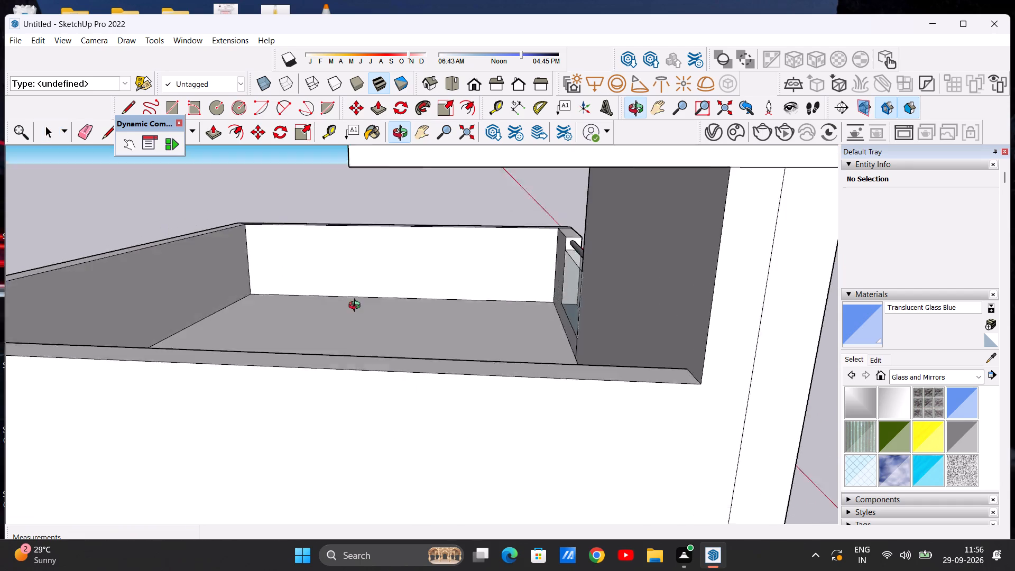
middle_drag(357, 307, 343, 303)
scroll(346, 305, down, 7)
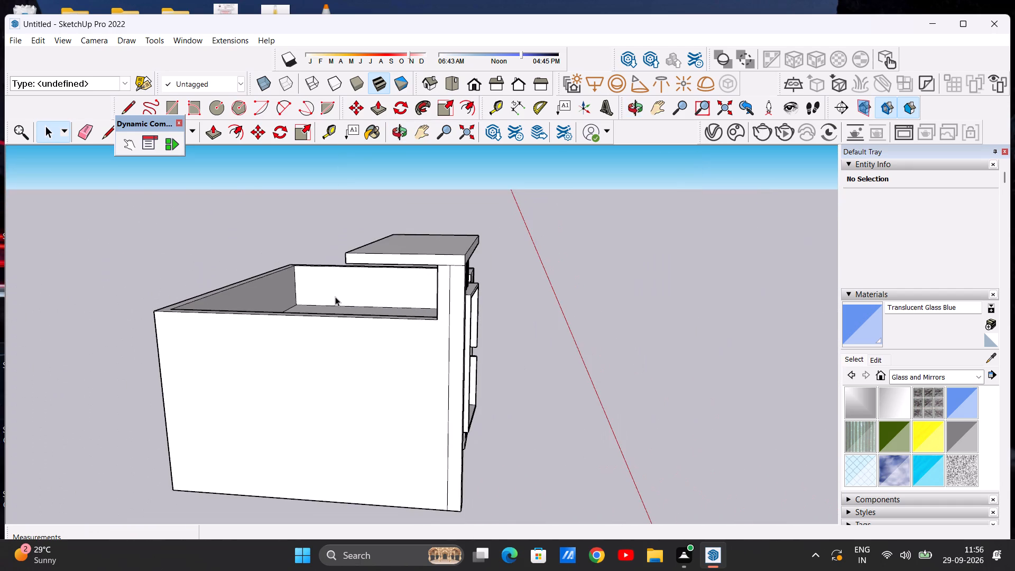
Draw a vertical line about 9' long on the wall's rear face, from the parapet's inner corner up to the slab's underside.
middle_drag(335, 297, 541, 331)
scroll(520, 315, up, 2)
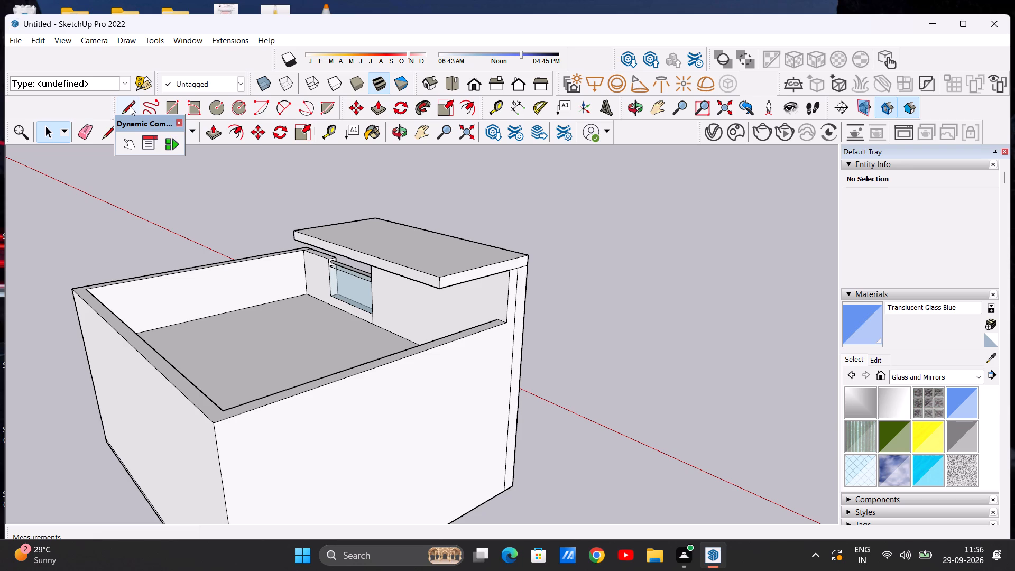
click(130, 106)
scroll(506, 315, up, 12)
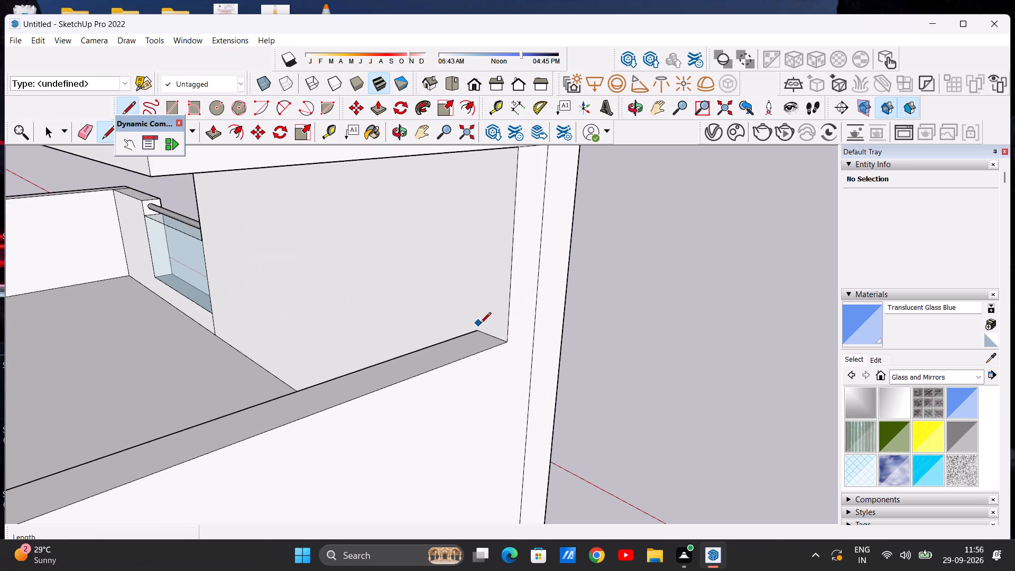
click(473, 330)
scroll(478, 231, down, 8)
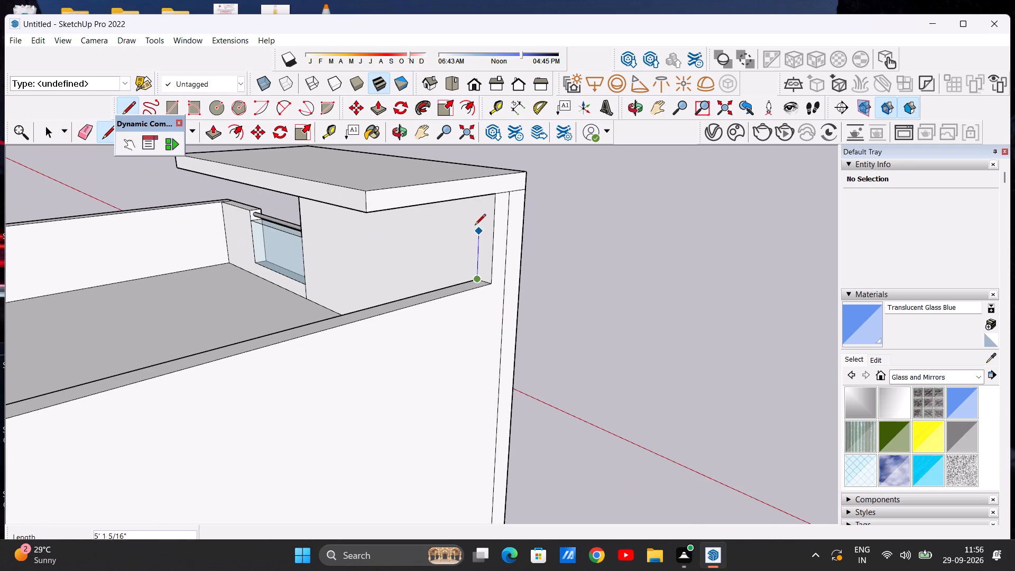
middle_drag(474, 216, 495, 172)
scroll(495, 172, up, 7)
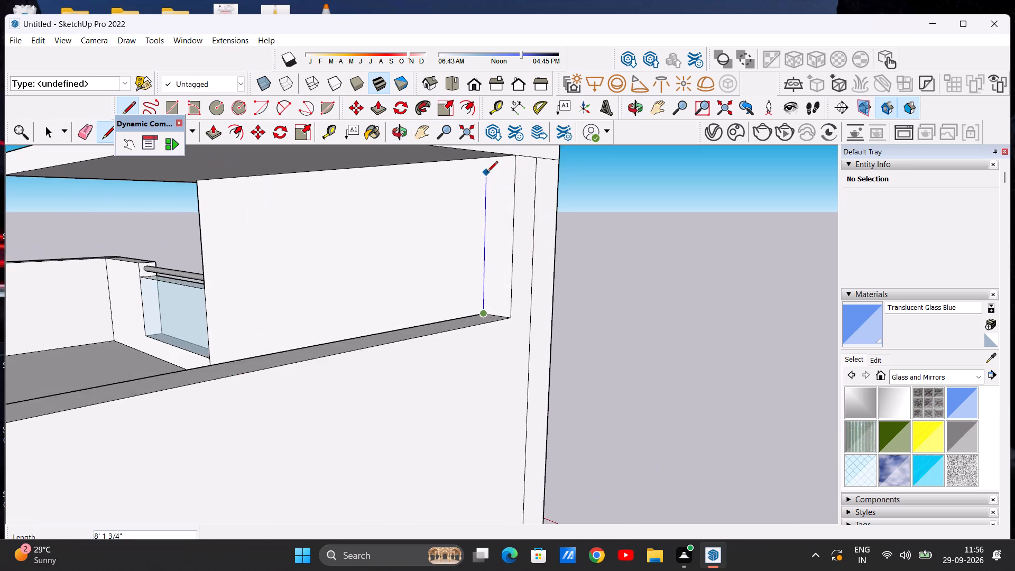
click(486, 160)
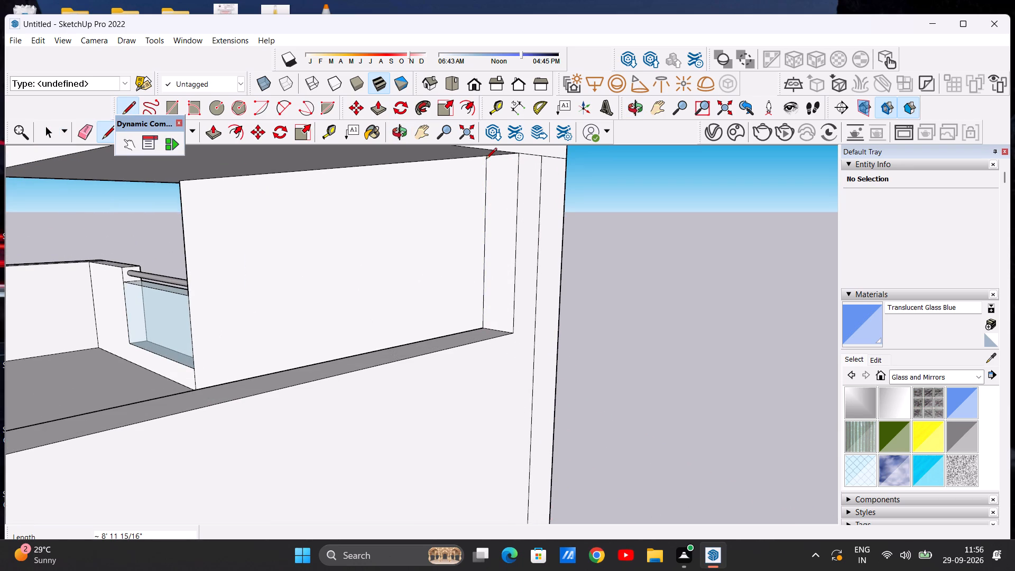
key(space)
Push/Pull the narrow strip above the parapet about 15' 2" out to the roof slab's rear edge, extending the side wall.
click(215, 132)
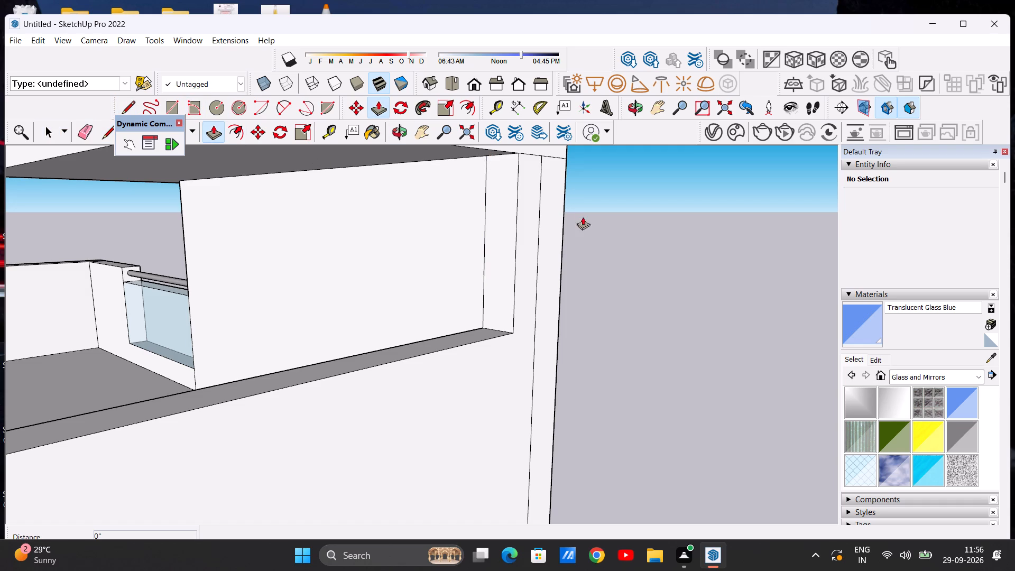
click(506, 215)
scroll(469, 219, down, 11)
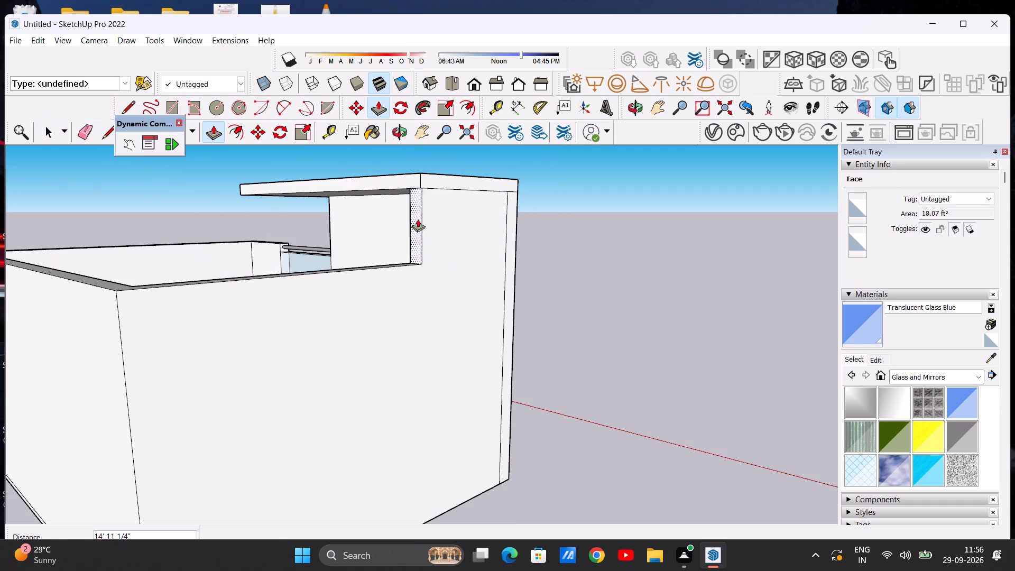
click(417, 185)
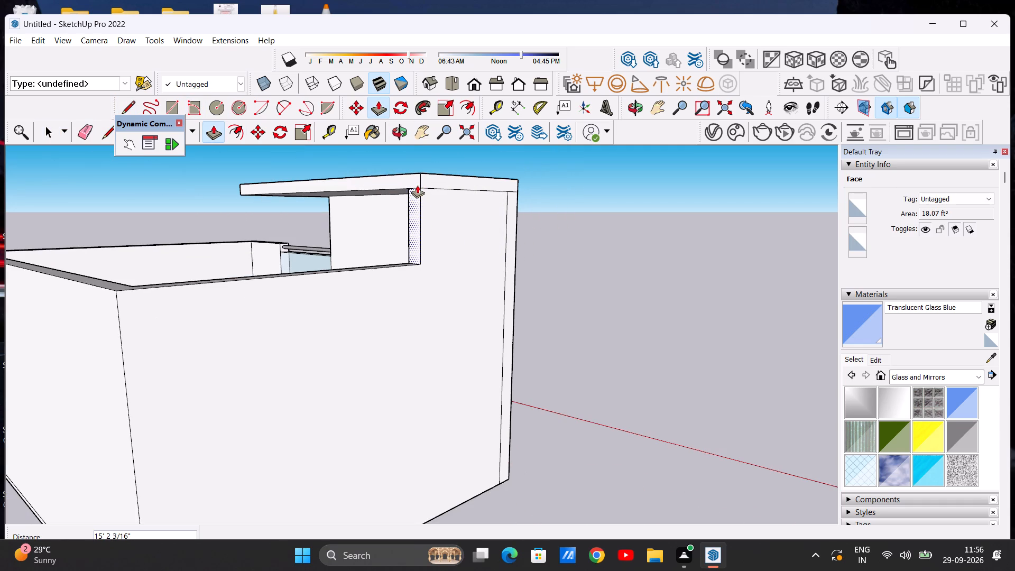
key(space)
Examine the extended side wall and the whole house from the side and the front.
scroll(411, 224, down, 12)
middle_drag(455, 235, 248, 224)
scroll(510, 236, up, 7)
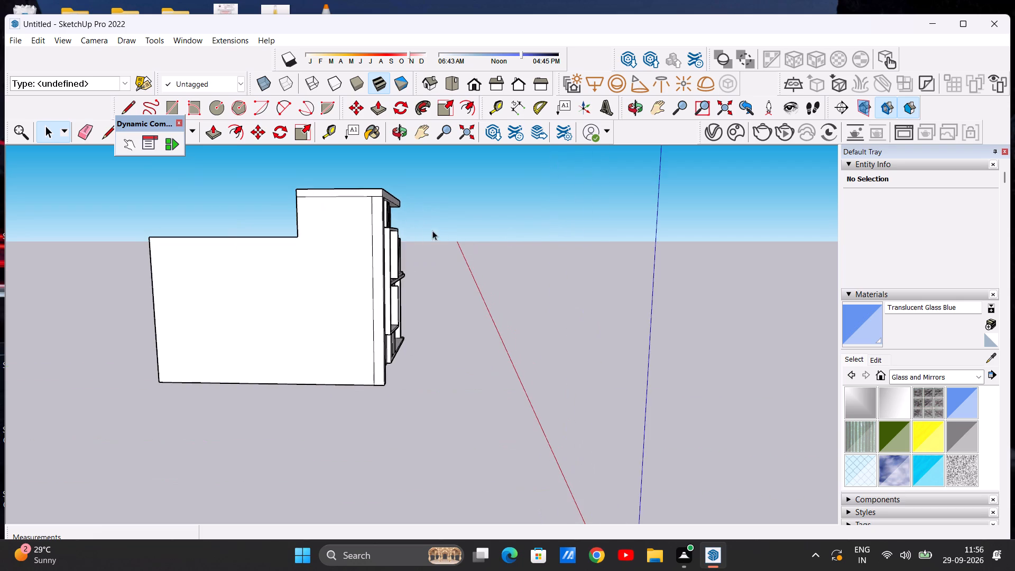
scroll(527, 214, down, 8)
middle_drag(498, 227, 248, 229)
scroll(414, 213, up, 2)
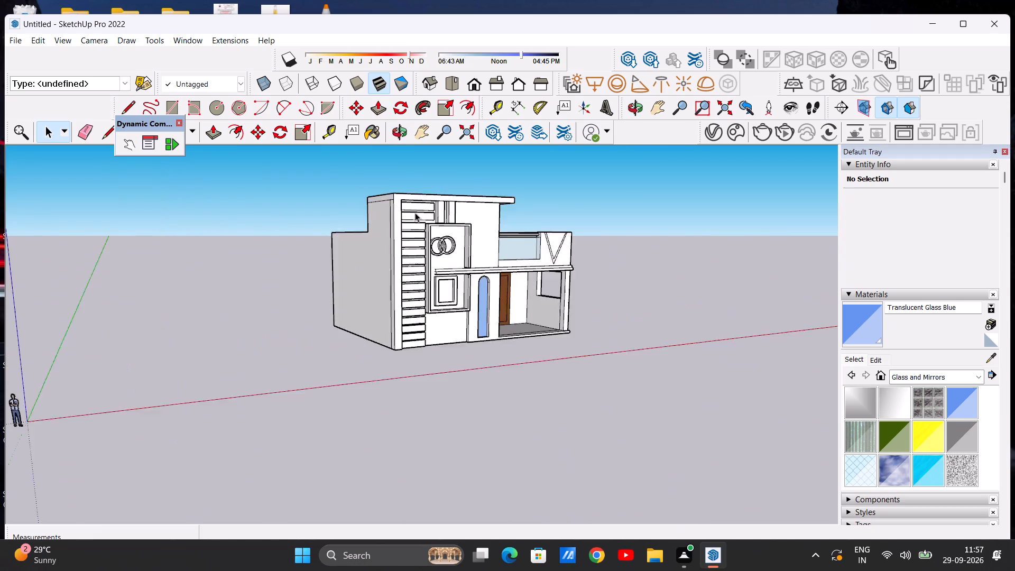
Examine the house from the extended side wall round to the front elevation.
scroll(415, 213, up, 4)
middle_drag(345, 222, 460, 266)
scroll(401, 225, up, 5)
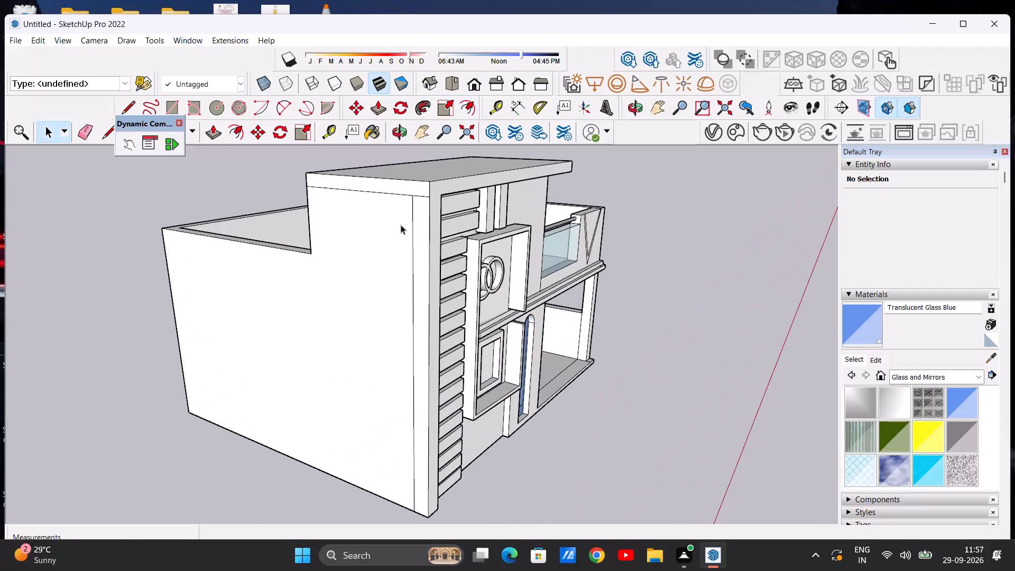
scroll(465, 228, down, 12)
middle_drag(507, 282, 419, 292)
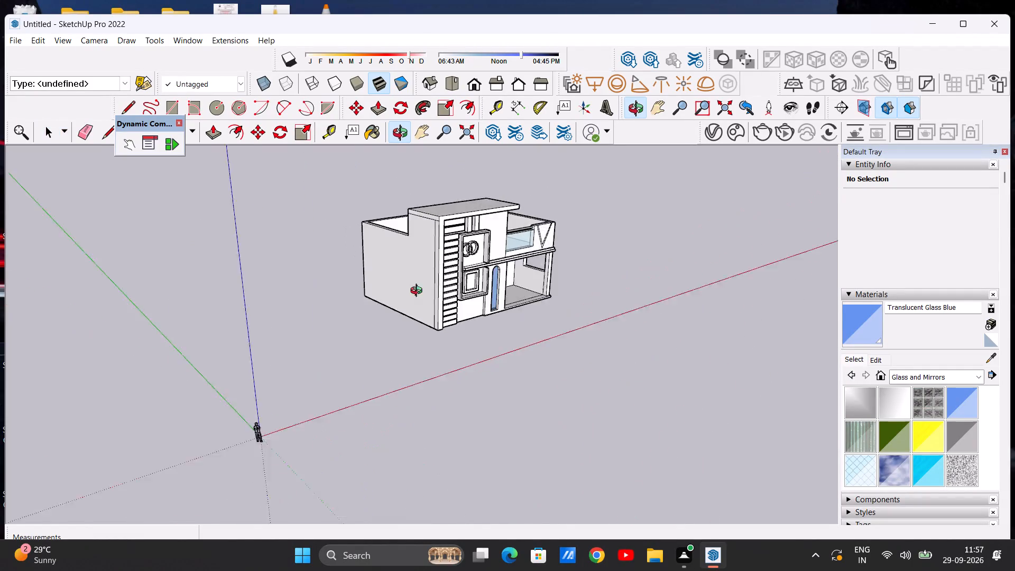
middle_drag(419, 292, 303, 281)
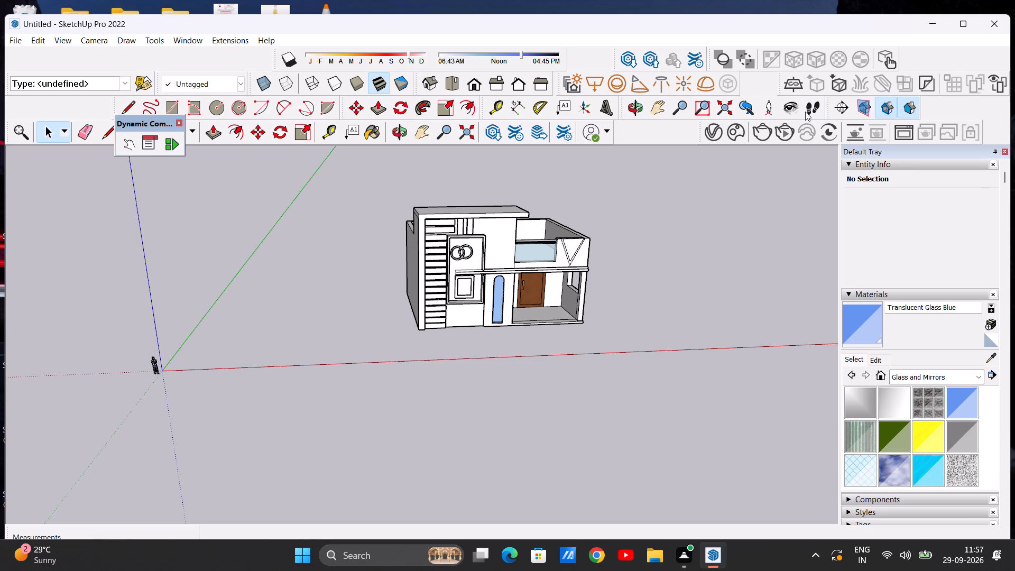
scroll(457, 155, down, 8)
scroll(549, 244, up, 7)
scroll(287, 271, up, 5)
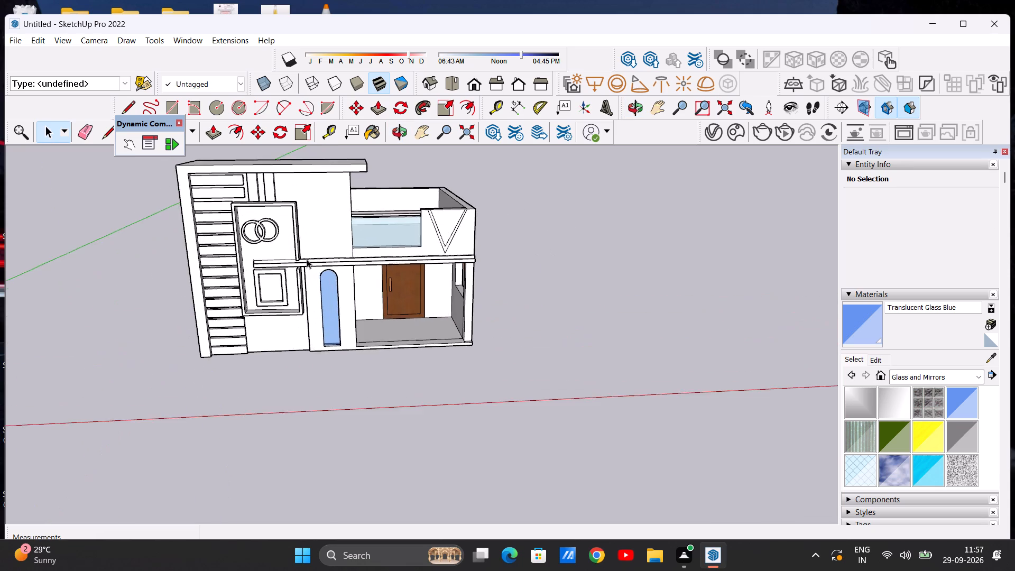
scroll(311, 271, down, 5)
Examine the front elevation's strips, rings, deep frame, arched window and porch from the front and from above.
click(476, 85)
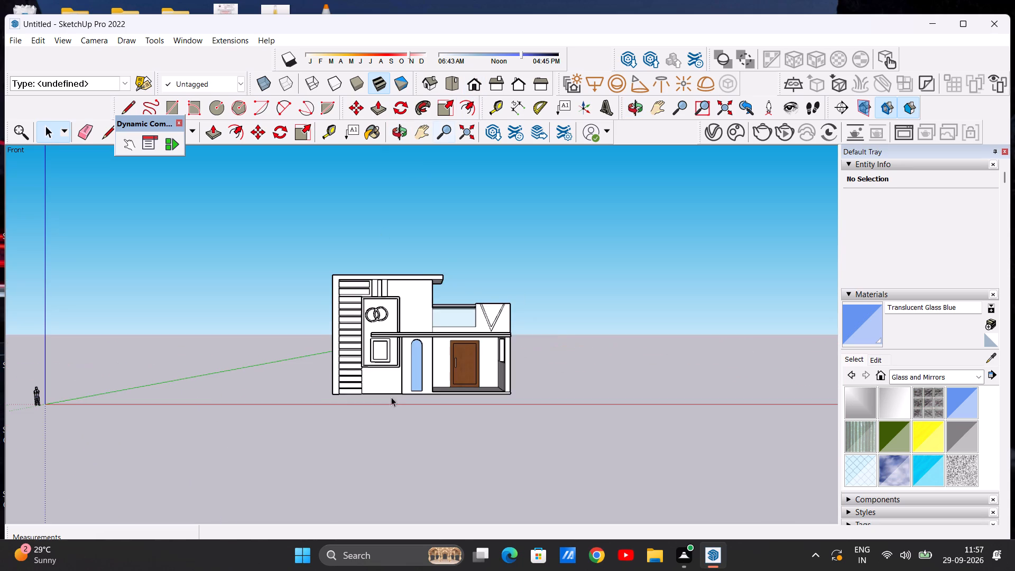
scroll(390, 387, up, 6)
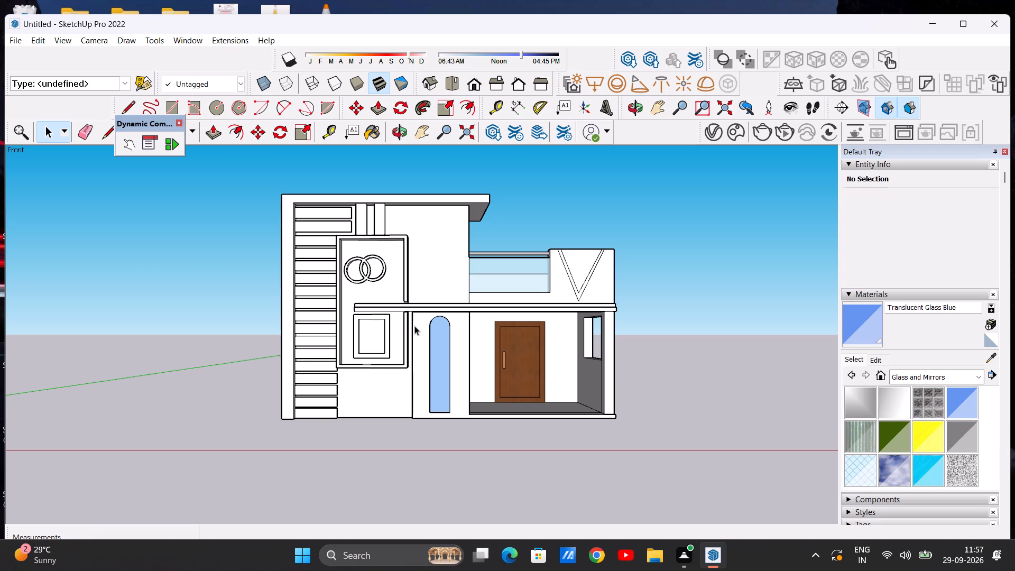
scroll(389, 290, down, 4)
scroll(394, 269, up, 12)
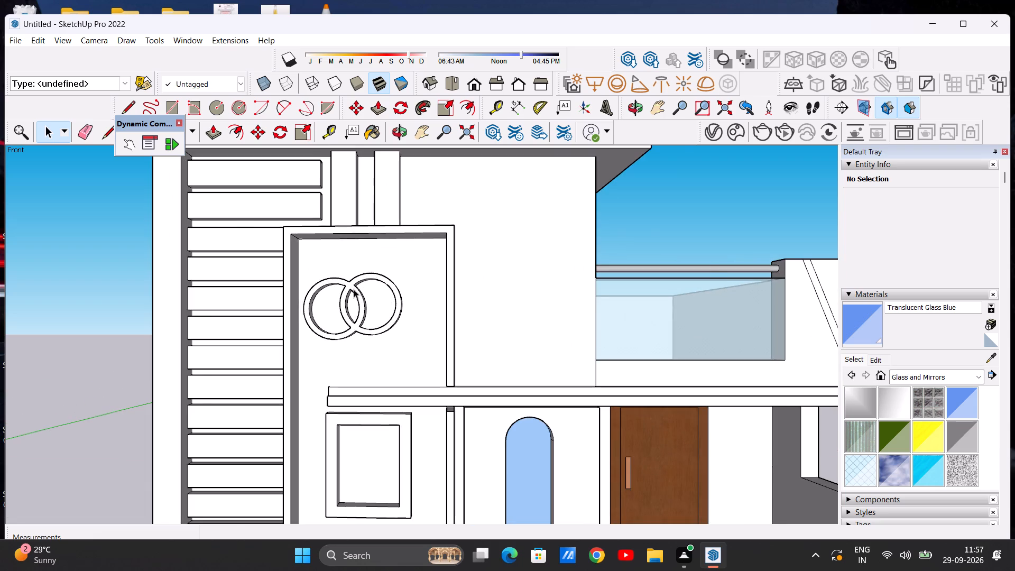
scroll(356, 288, down, 3)
middle_drag(331, 296, 412, 361)
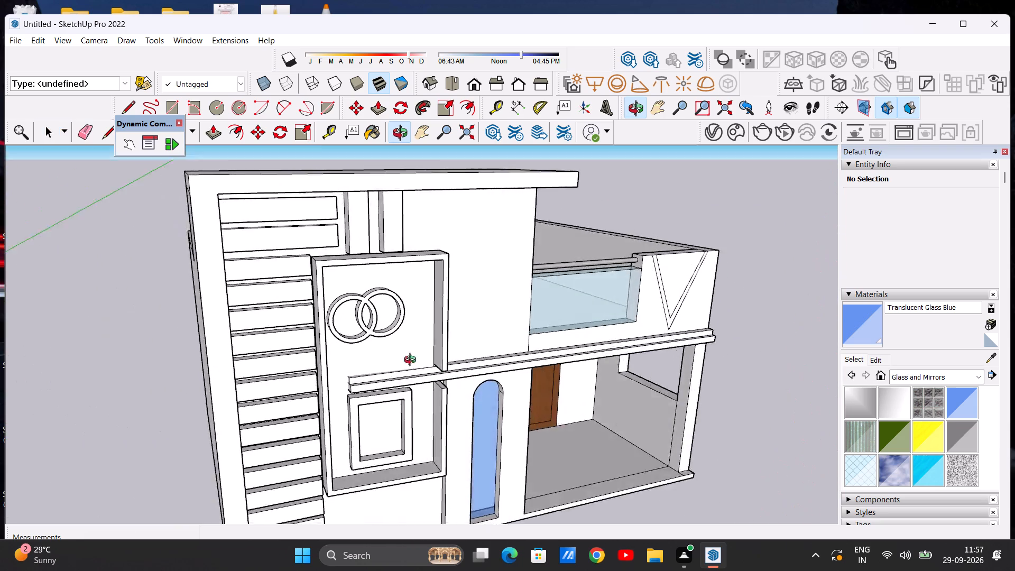
middle_drag(412, 361, 348, 334)
scroll(353, 330, down, 11)
scroll(412, 376, up, 6)
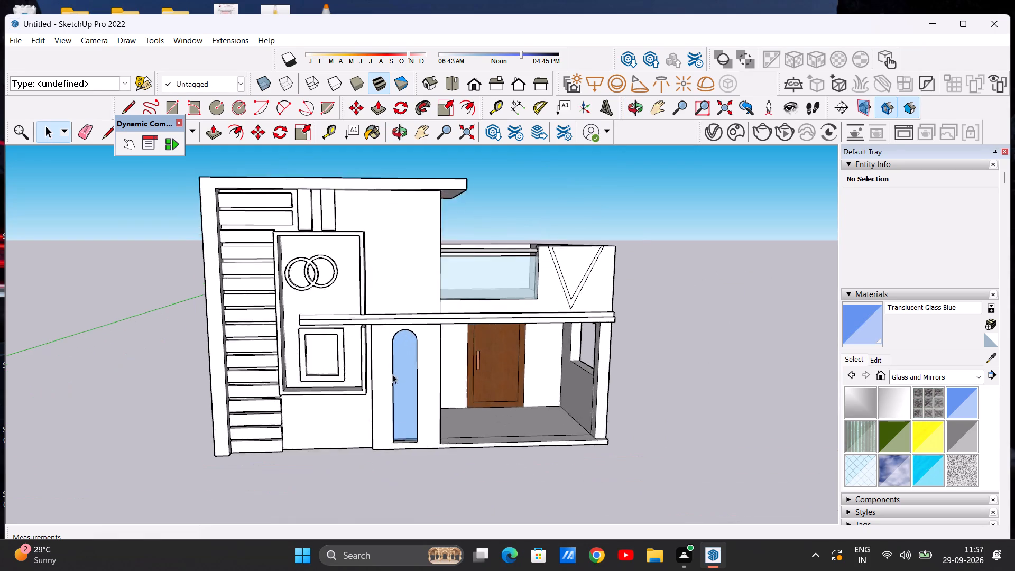
scroll(392, 374, up, 1)
middle_drag(379, 373, 354, 455)
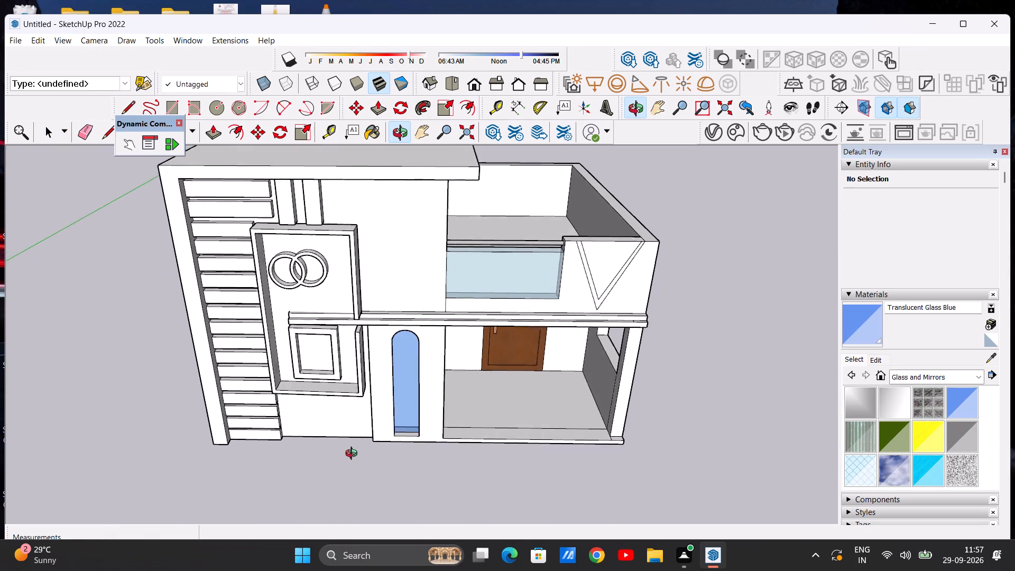
middle_drag(354, 455, 355, 455)
scroll(411, 429, up, 14)
middle_drag(406, 437, 409, 474)
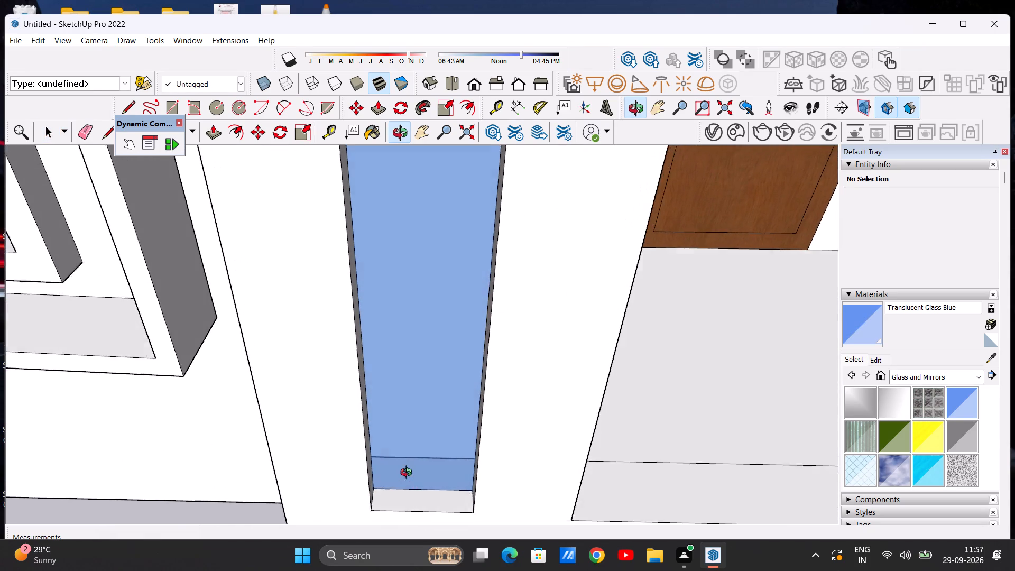
middle_drag(409, 474, 408, 432)
scroll(398, 420, down, 20)
scroll(398, 420, down, 9)
middle_drag(352, 426, 359, 339)
scroll(369, 361, up, 9)
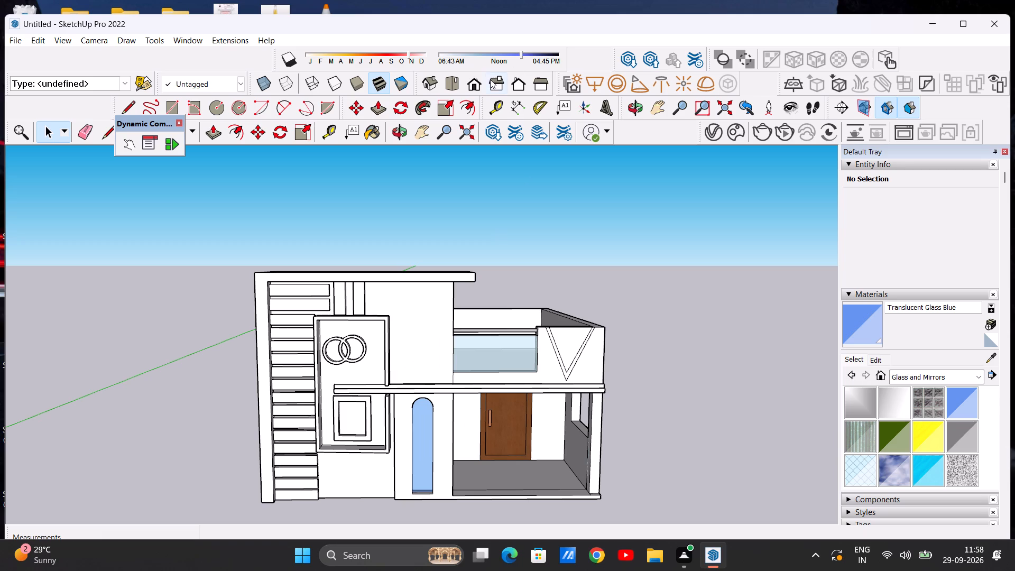
Draw a circle of about 1' 6 1/2" radius on the horizontal strips, beside the top of the small square window frame.
click(478, 81)
scroll(395, 266, up, 3)
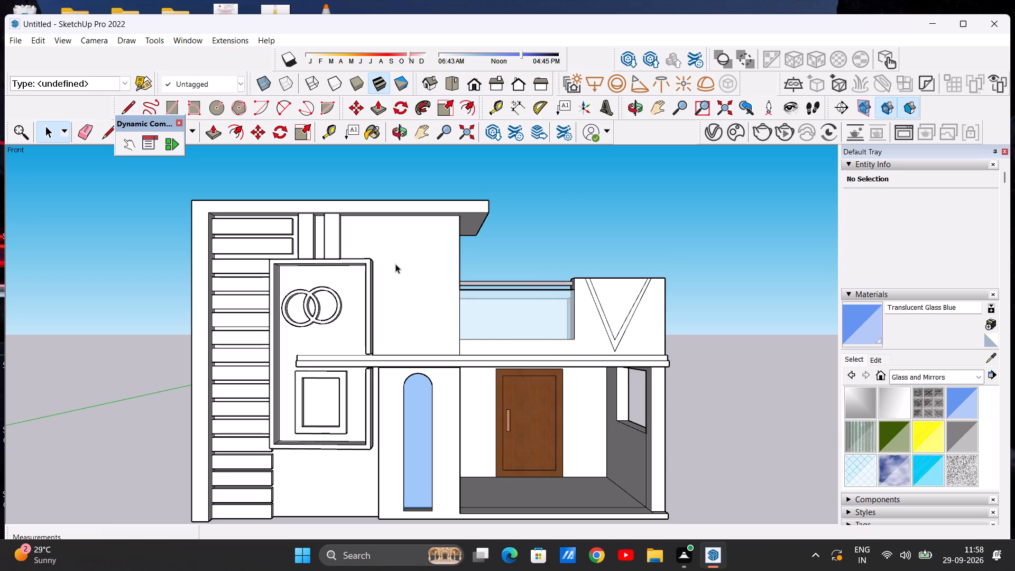
scroll(399, 264, down, 3)
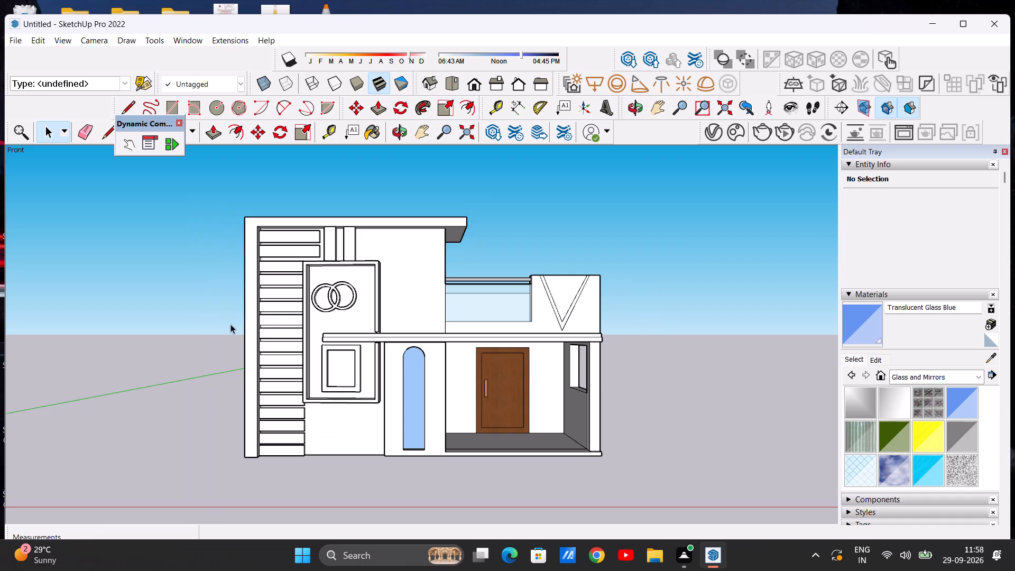
scroll(272, 324, up, 4)
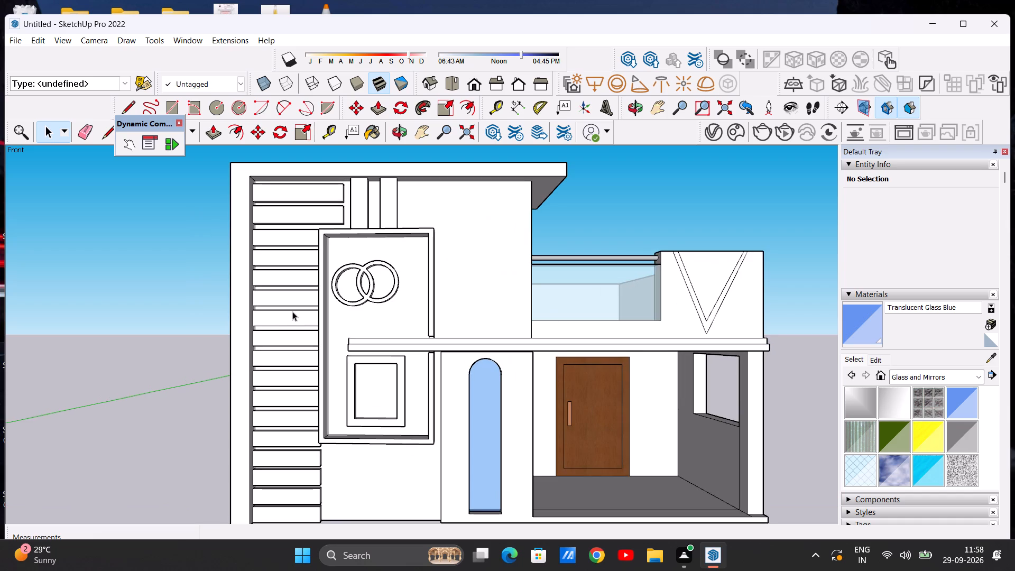
middle_click(295, 301)
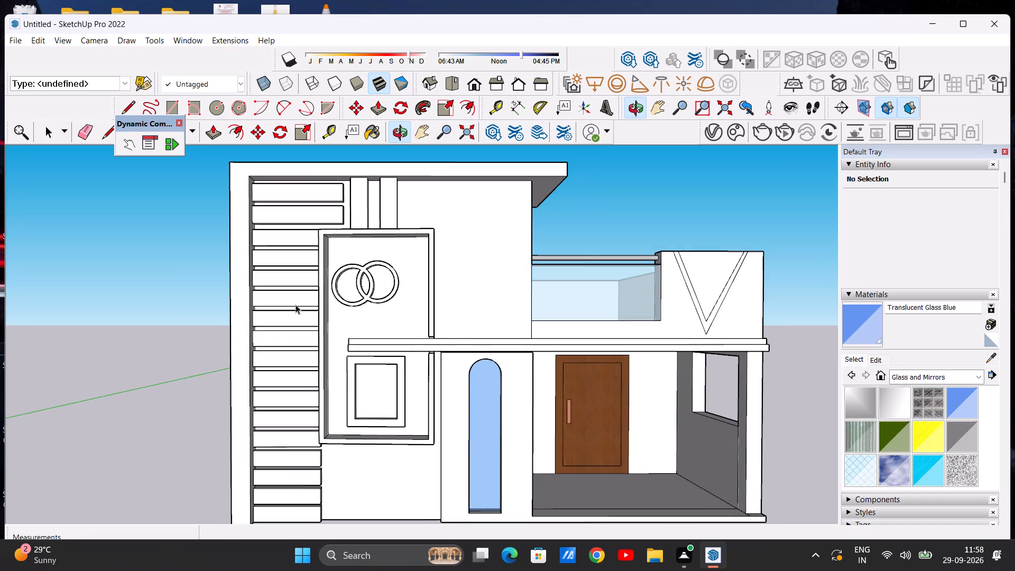
scroll(296, 305, down, 1)
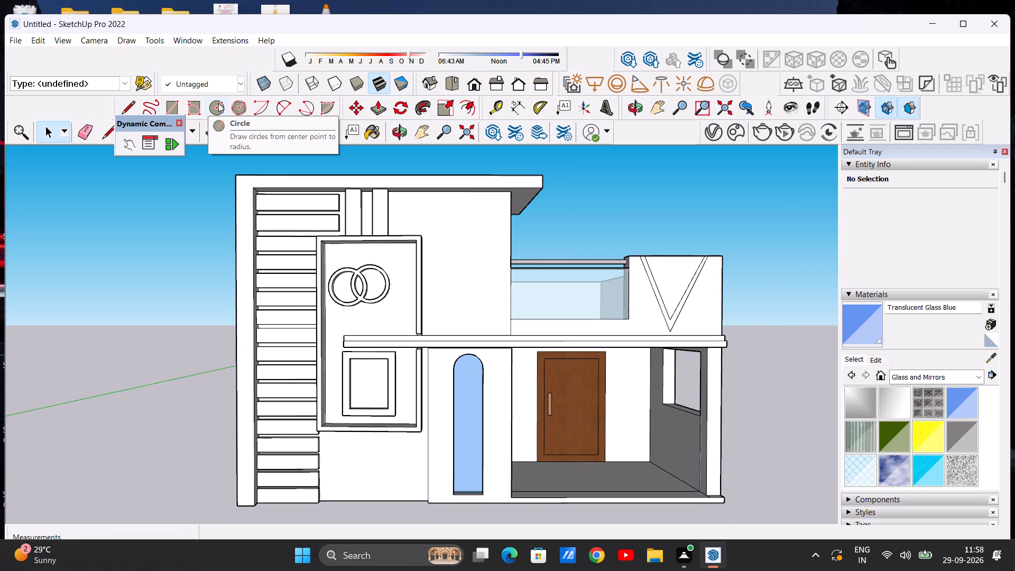
click(218, 103)
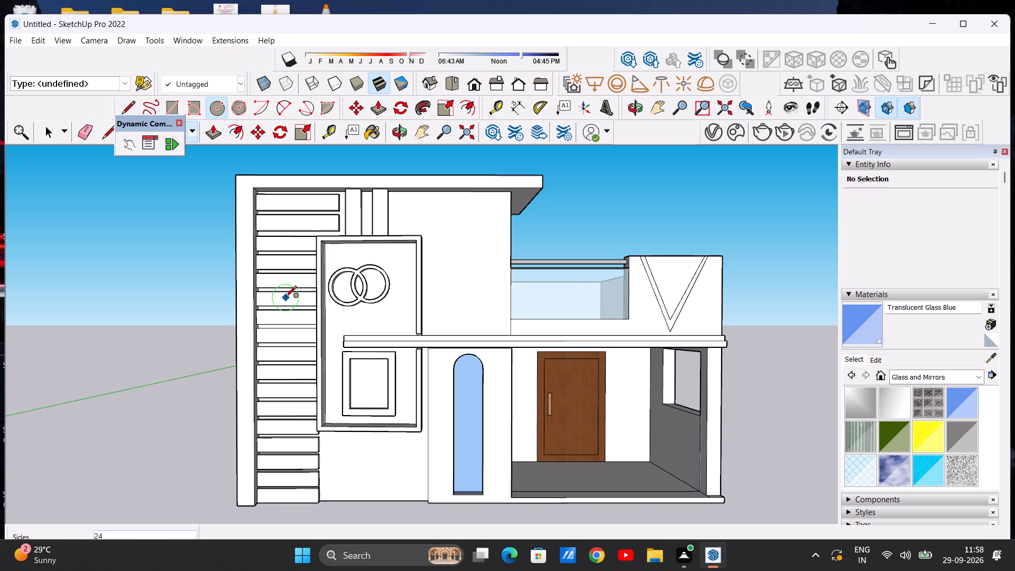
scroll(283, 297, down, 4)
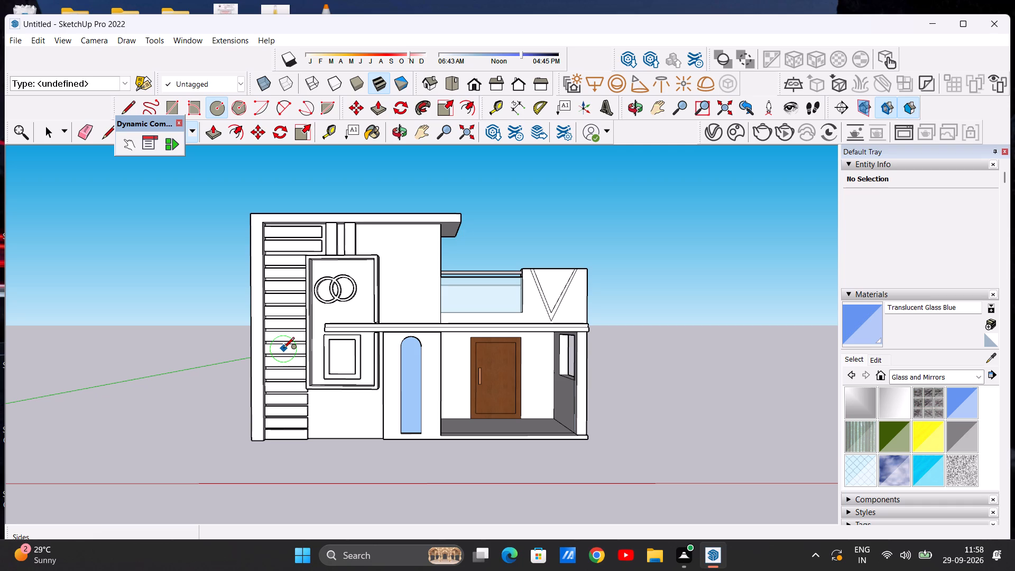
click(283, 349)
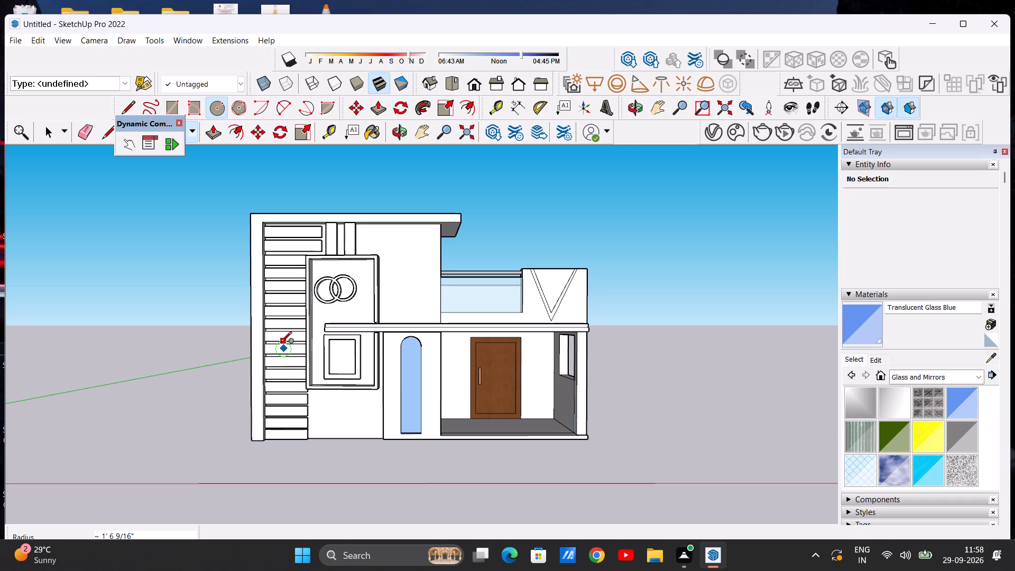
click(281, 343)
key(space)
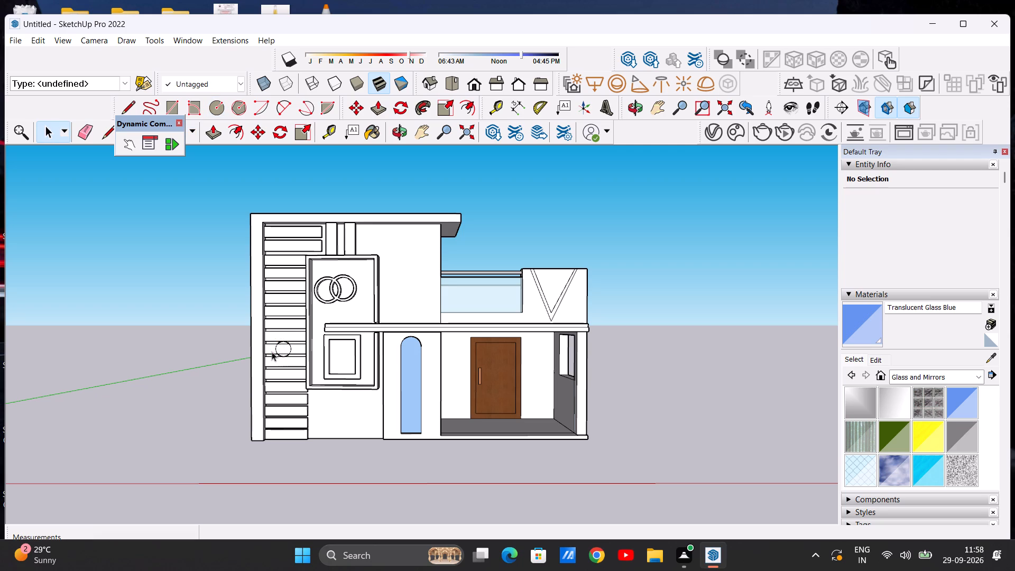
Draw two more circles above the first on the horizontal strips, with radii of about 1' 7 3/8" and 1' 7 9/16".
scroll(276, 342, up, 11)
scroll(253, 344, down, 6)
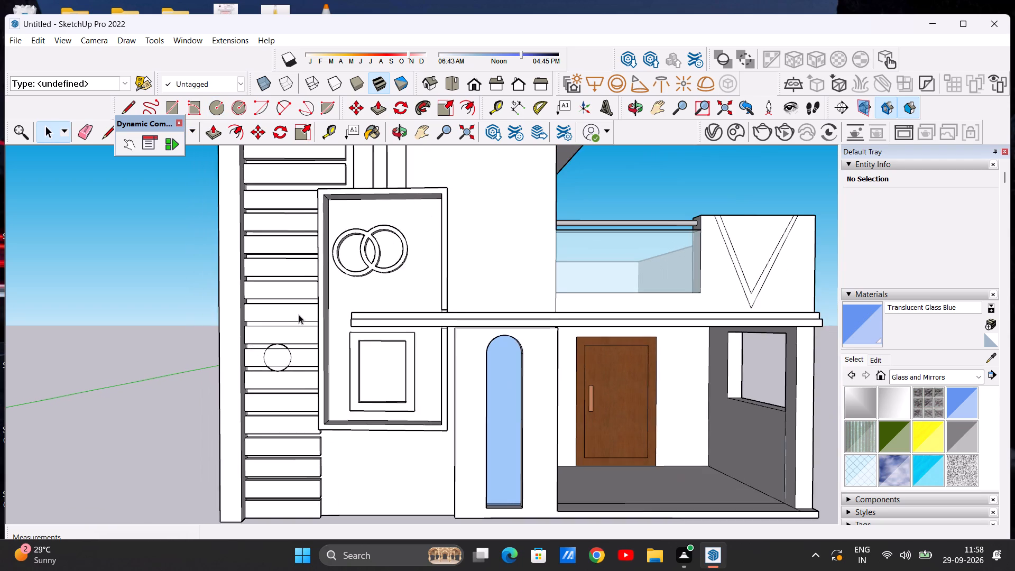
scroll(298, 312, up, 3)
click(213, 103)
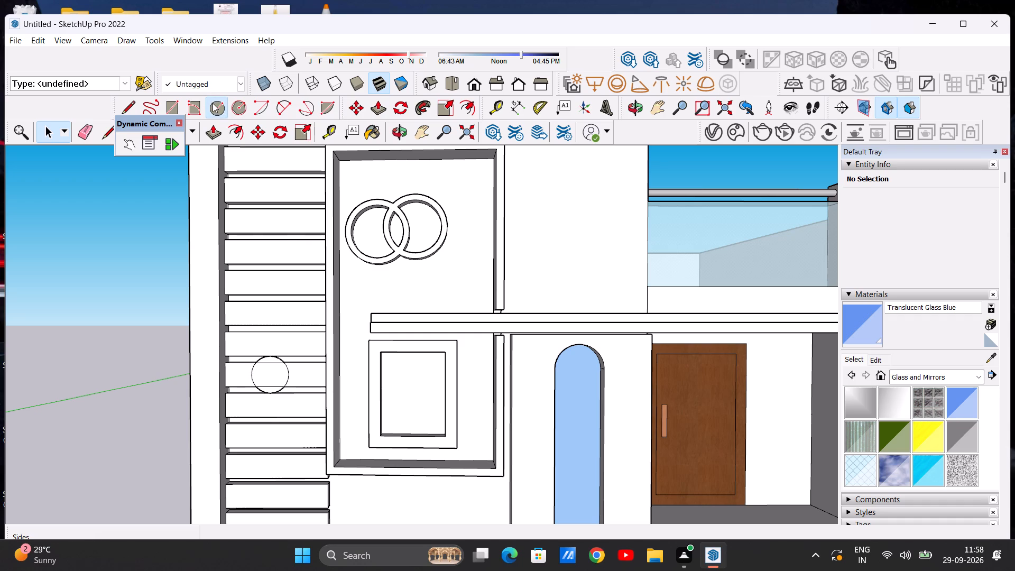
click(274, 314)
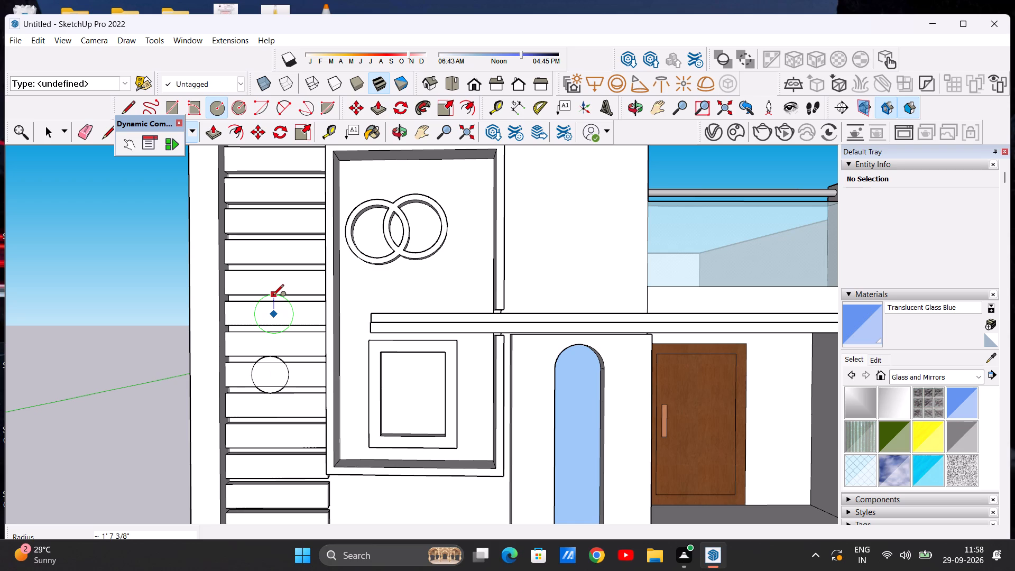
click(273, 296)
scroll(265, 332, down, 8)
scroll(272, 288, up, 5)
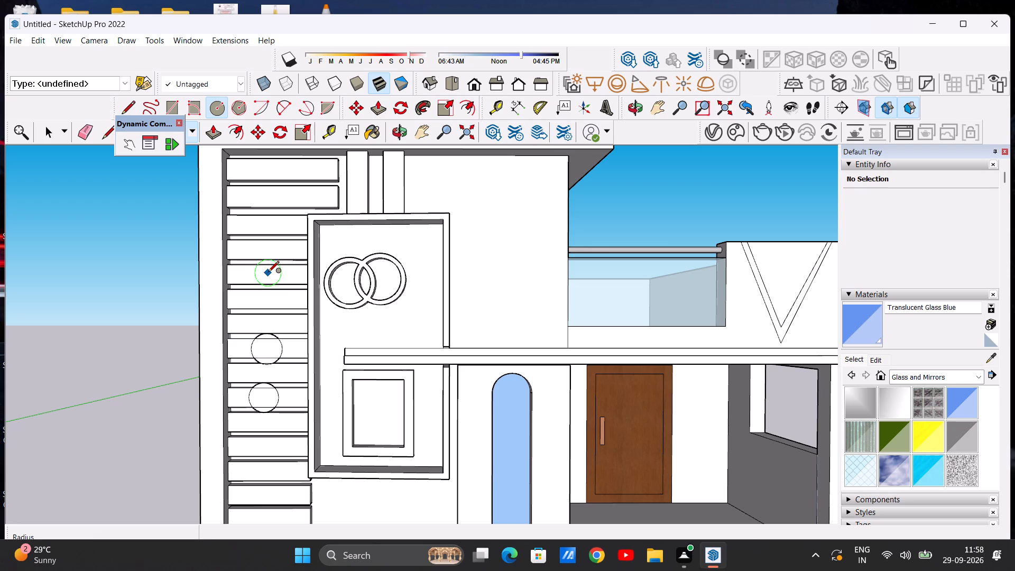
click(266, 300)
click(269, 286)
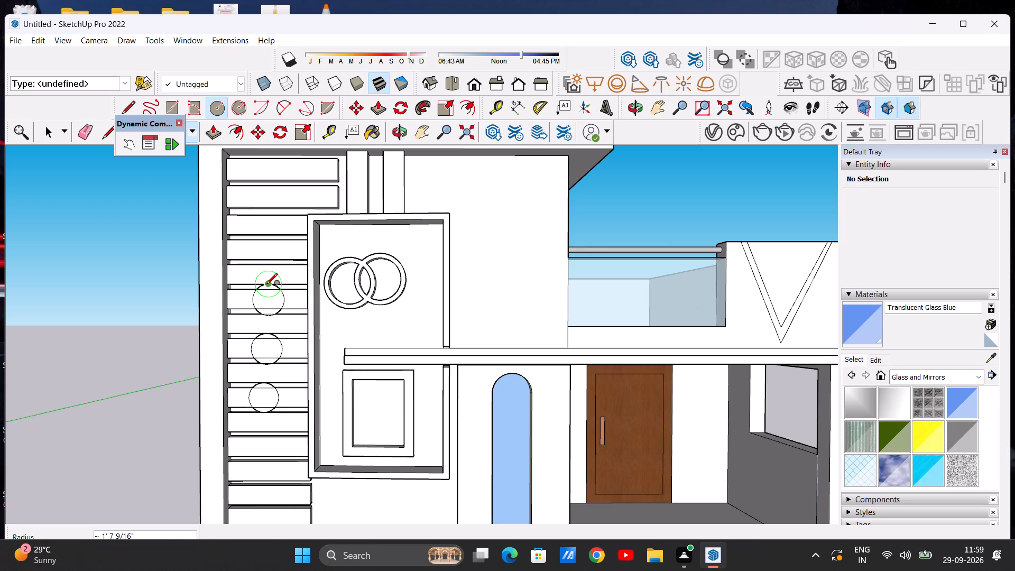
key(space)
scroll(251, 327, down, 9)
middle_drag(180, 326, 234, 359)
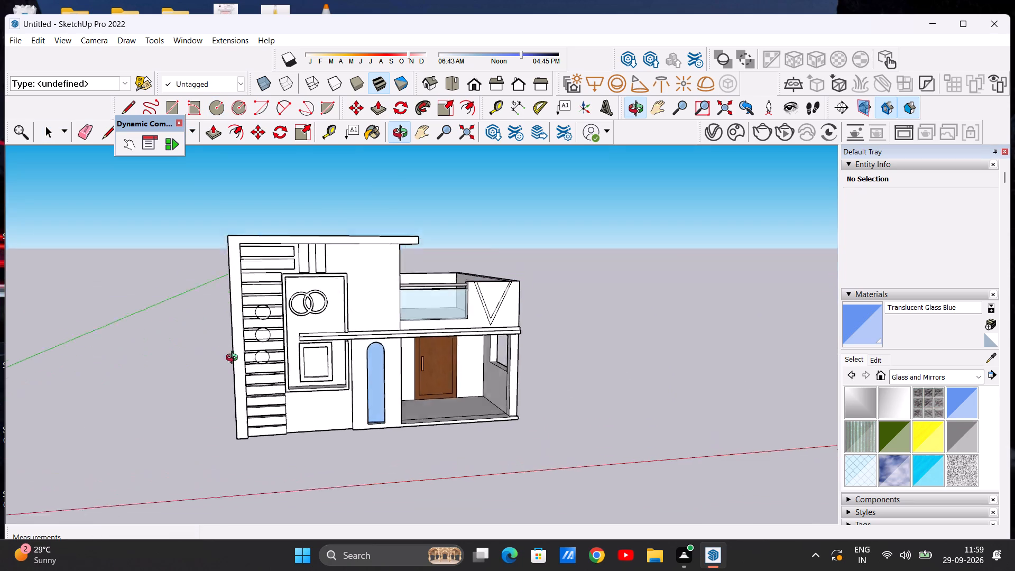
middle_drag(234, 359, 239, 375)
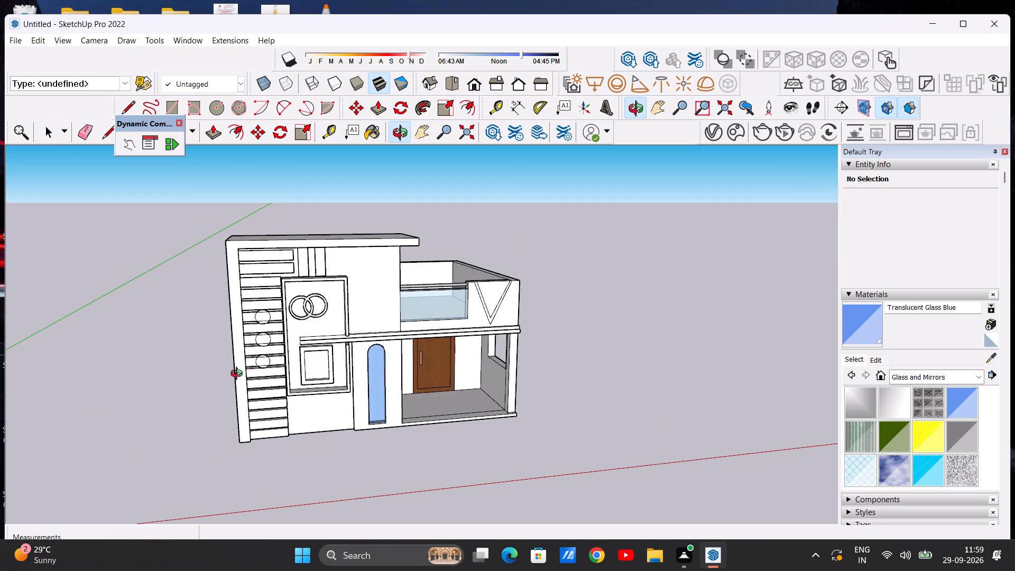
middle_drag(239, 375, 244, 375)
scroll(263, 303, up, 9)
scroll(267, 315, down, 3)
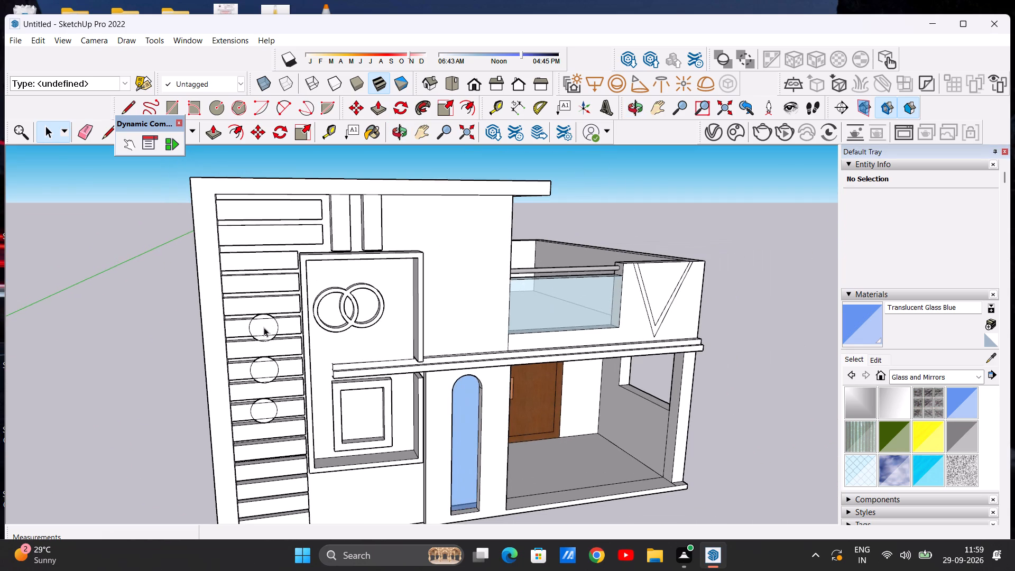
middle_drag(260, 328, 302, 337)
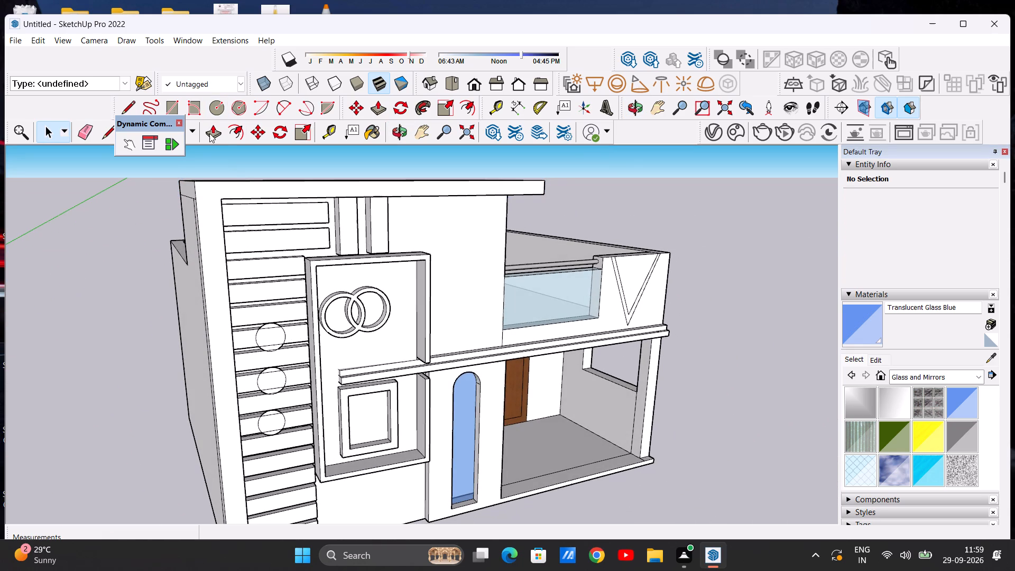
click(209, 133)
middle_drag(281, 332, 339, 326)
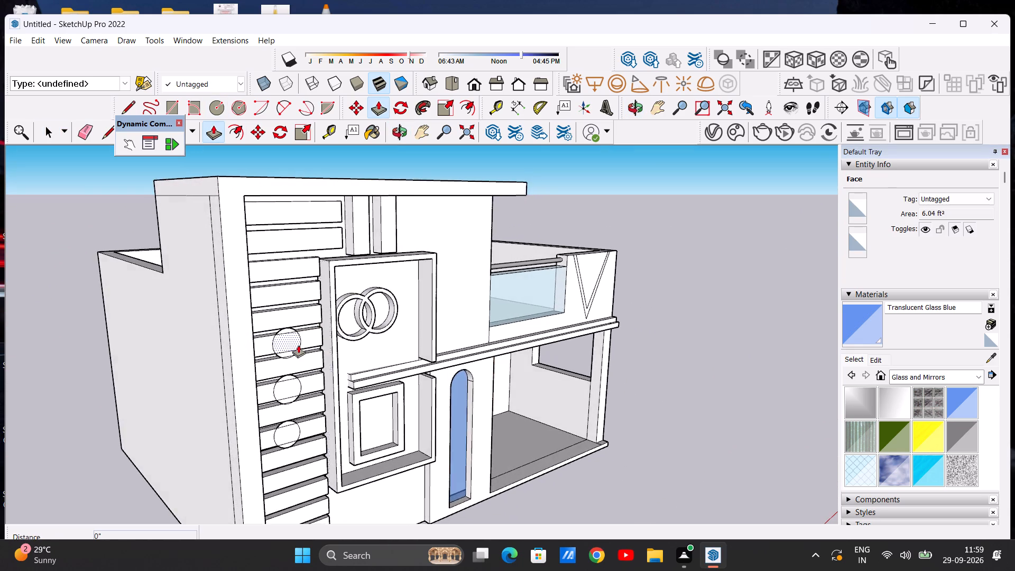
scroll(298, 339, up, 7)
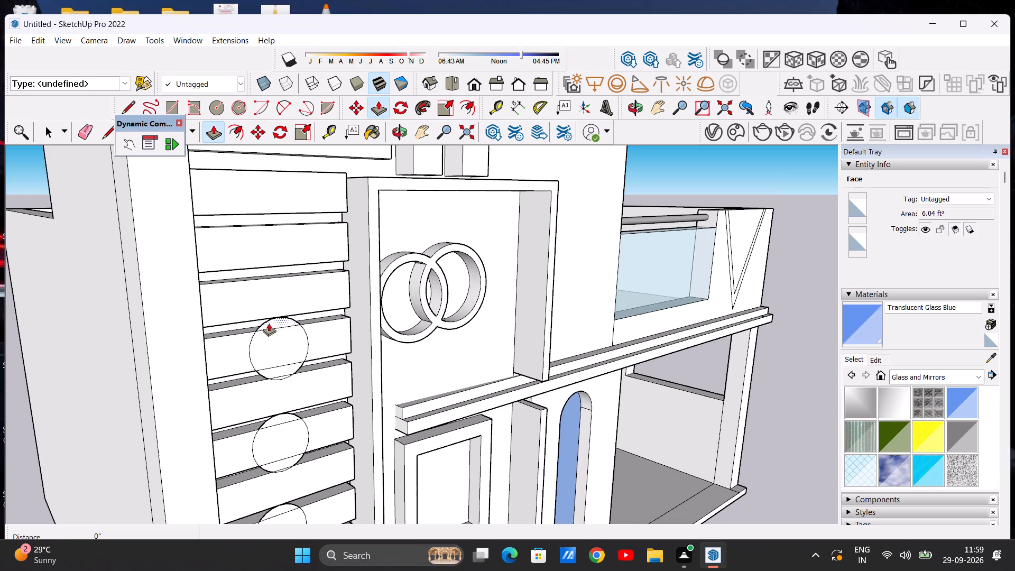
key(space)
Erase the lower strip edge segment crossing the inside of the top circle on the horizontal strips.
middle_drag(291, 338, 248, 339)
scroll(260, 338, up, 1)
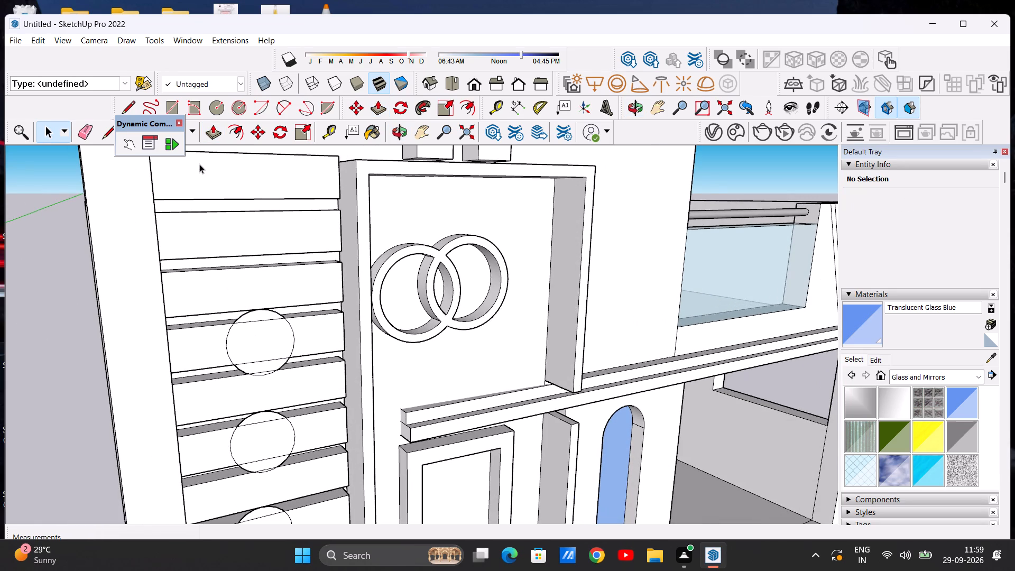
click(82, 127)
scroll(290, 424, up, 5)
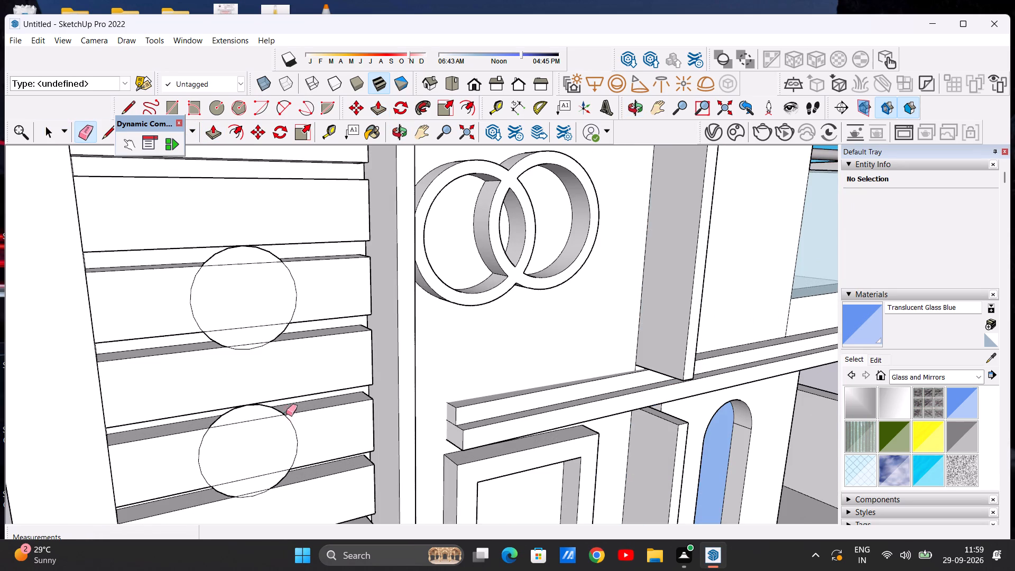
drag(246, 312, 247, 321)
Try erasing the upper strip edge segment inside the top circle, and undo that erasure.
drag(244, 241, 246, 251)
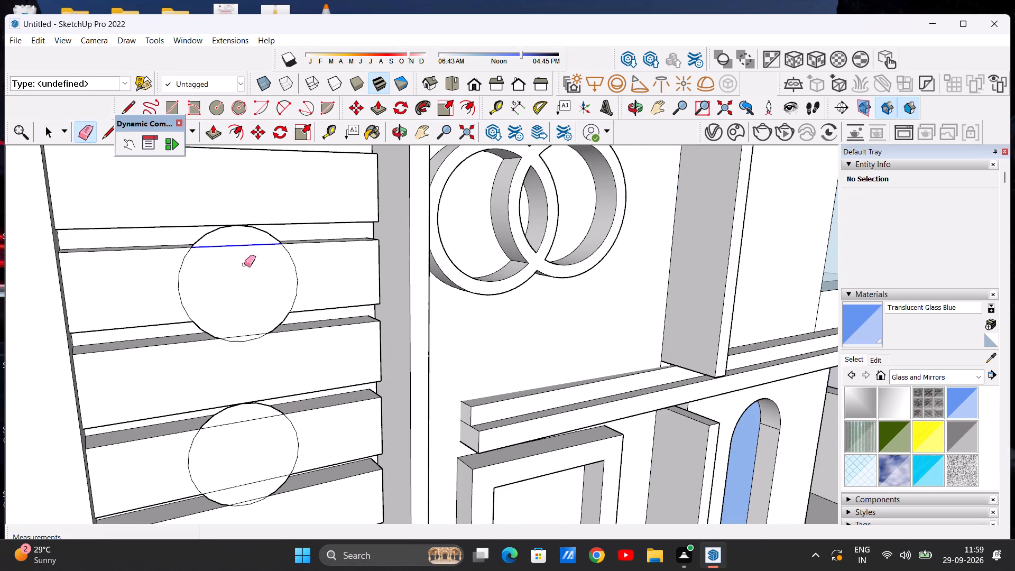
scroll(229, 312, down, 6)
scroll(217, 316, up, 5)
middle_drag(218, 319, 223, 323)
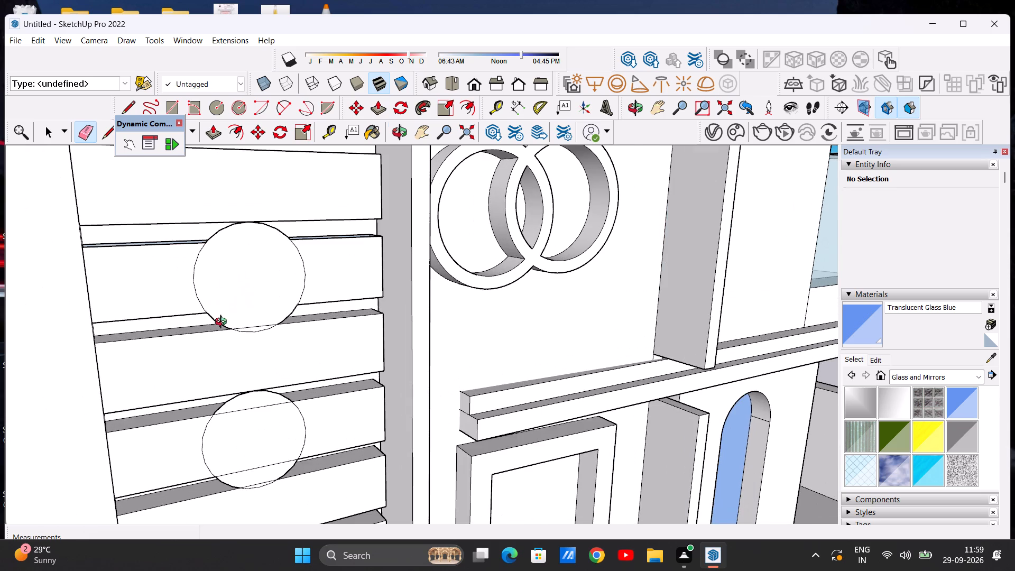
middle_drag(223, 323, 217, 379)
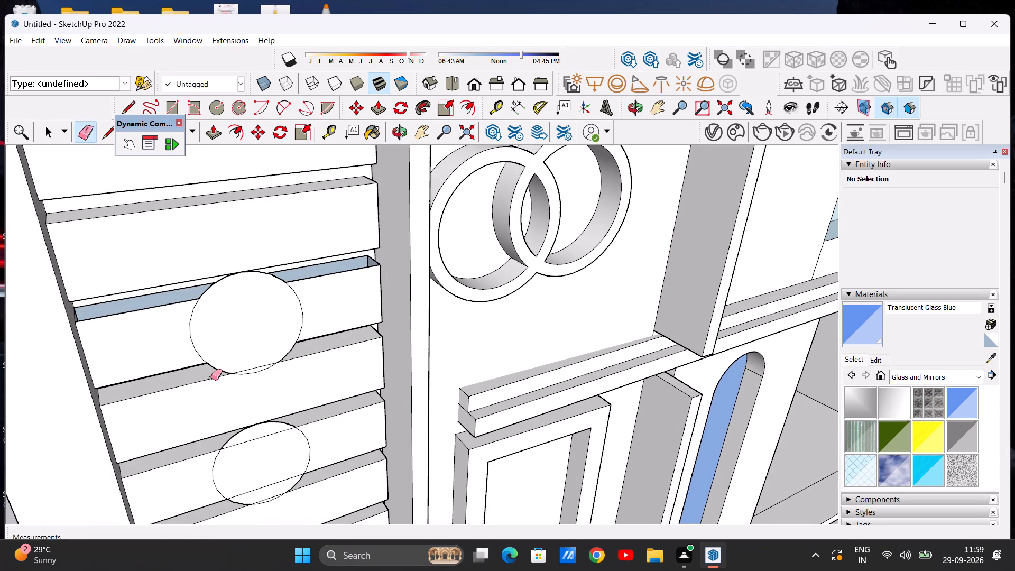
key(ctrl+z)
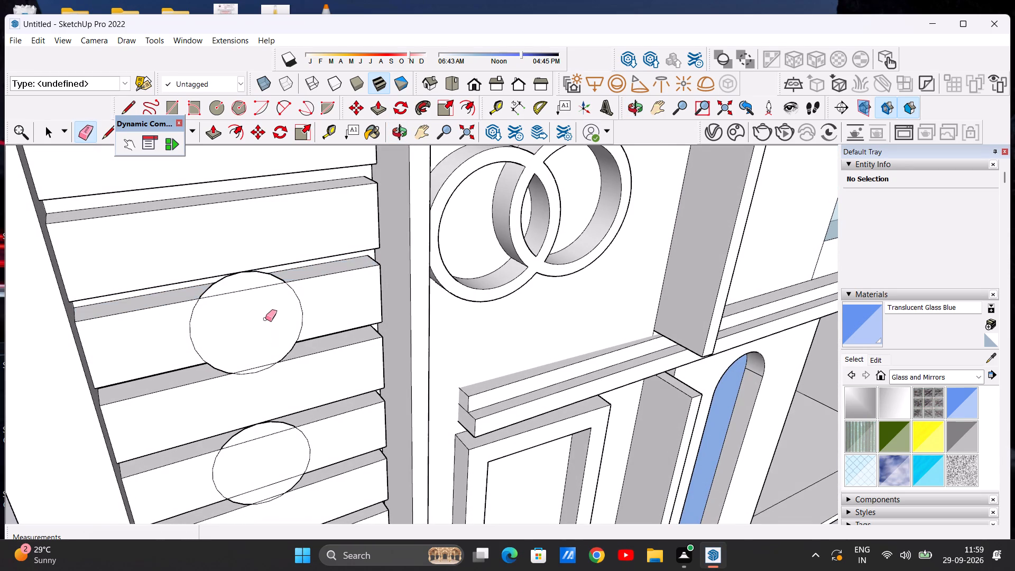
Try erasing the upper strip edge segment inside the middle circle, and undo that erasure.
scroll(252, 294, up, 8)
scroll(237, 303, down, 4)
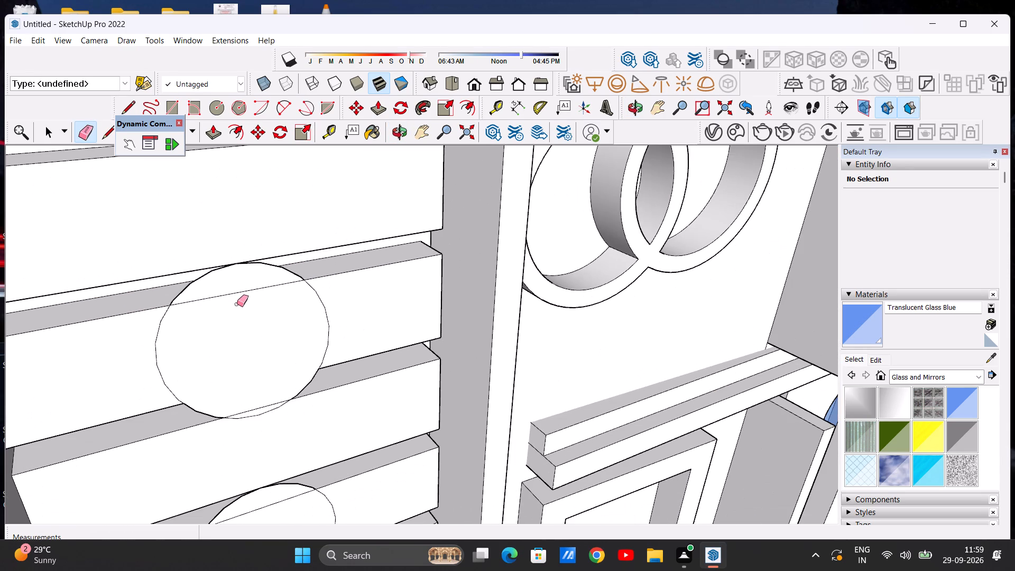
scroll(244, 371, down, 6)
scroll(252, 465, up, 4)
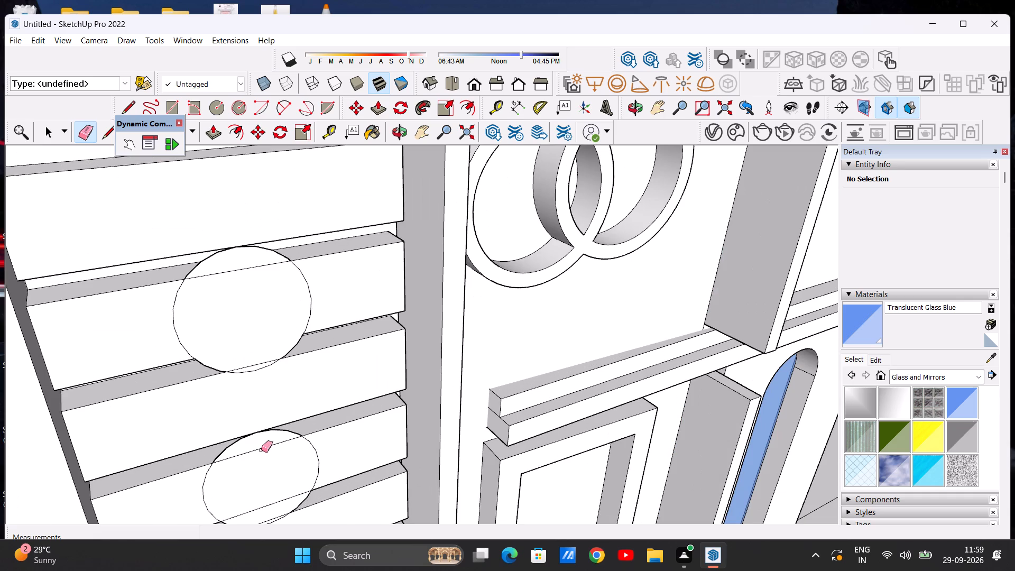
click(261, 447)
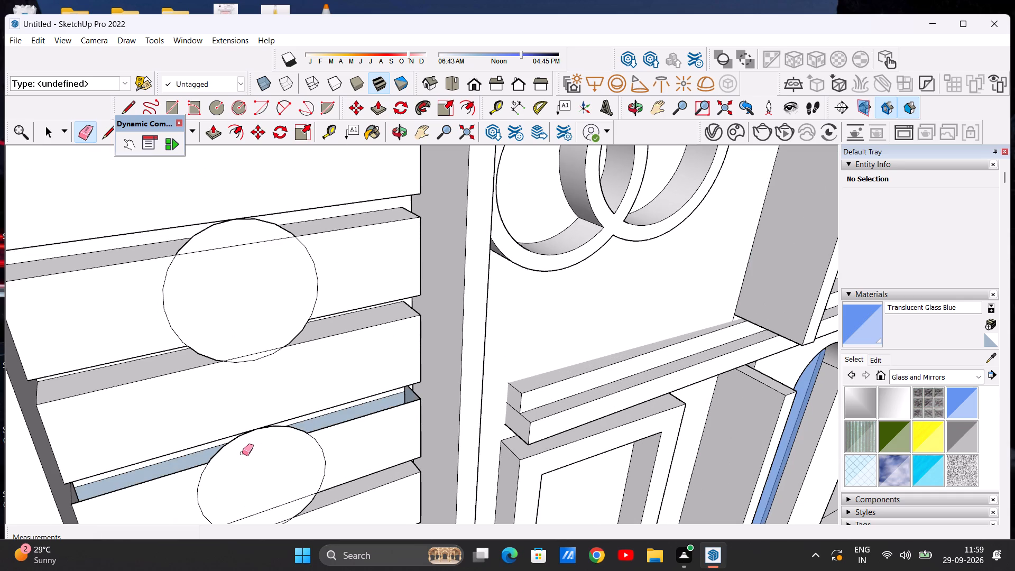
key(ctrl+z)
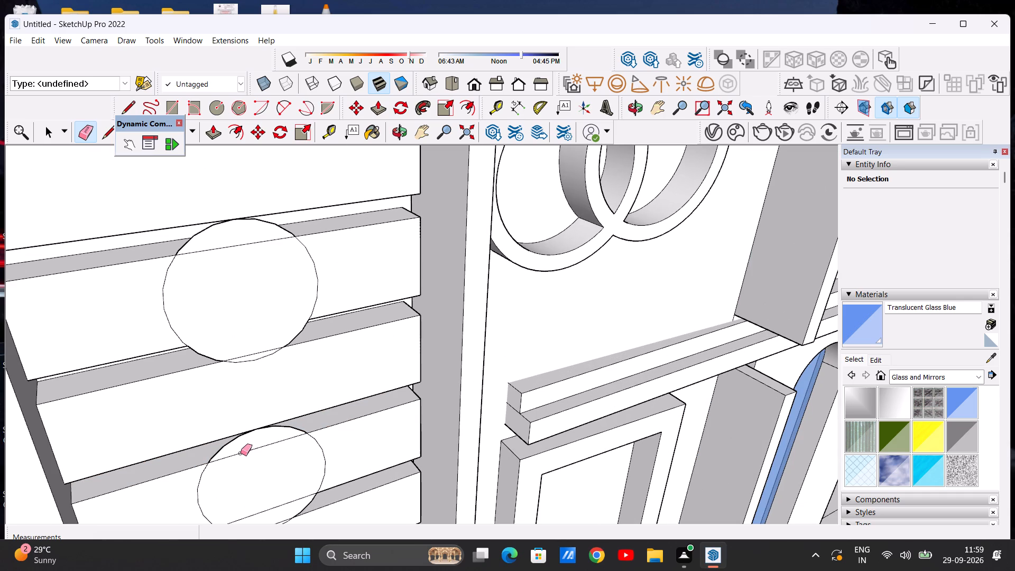
Erase the lower strip edge segments crossing the inside of the middle and bottom circles on the horizontal strips.
key(space)
scroll(271, 426, down, 15)
middle_drag(285, 471, 314, 463)
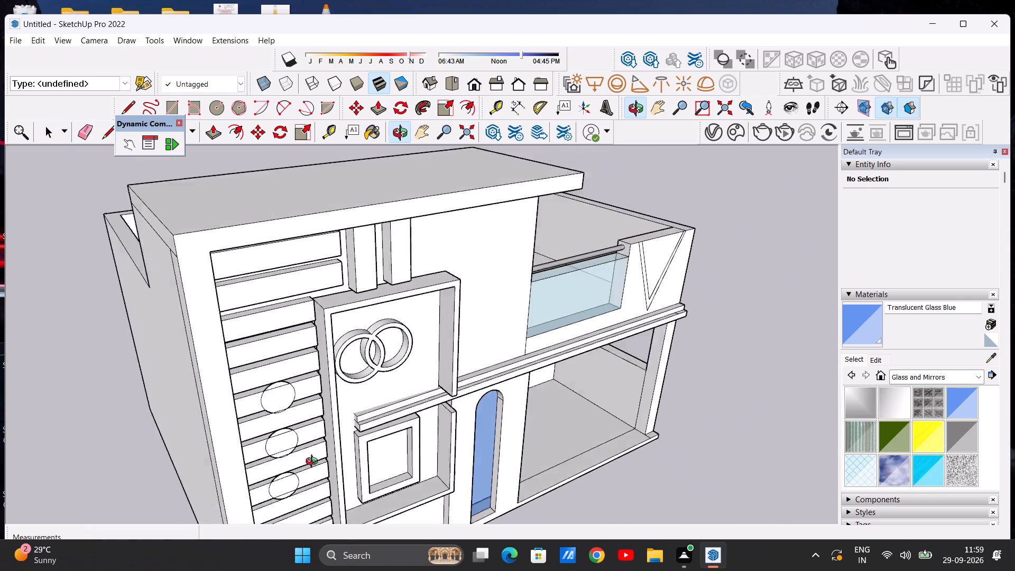
middle_drag(314, 463, 361, 421)
scroll(304, 403, down, 5)
scroll(316, 412, up, 8)
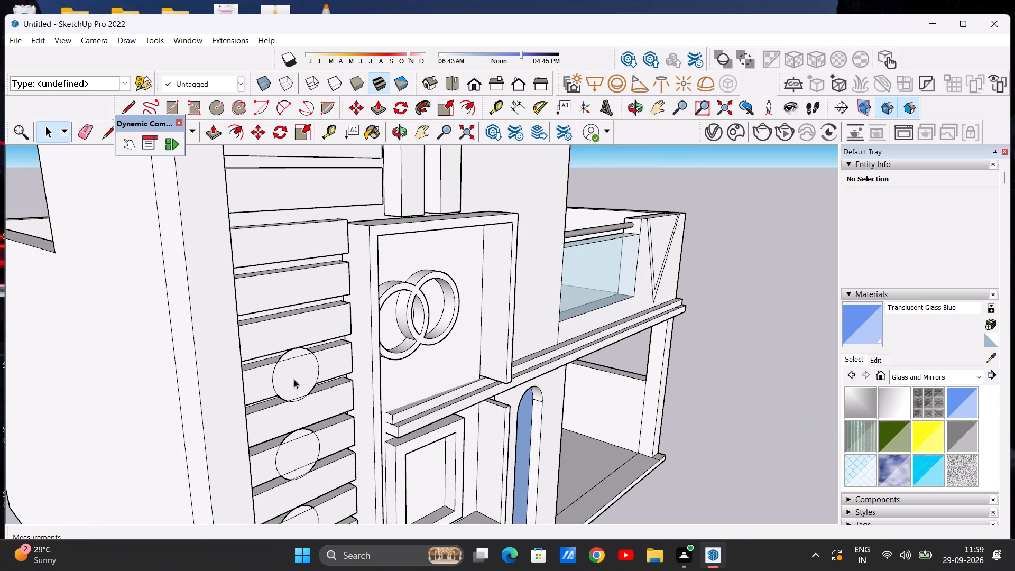
scroll(306, 478, up, 6)
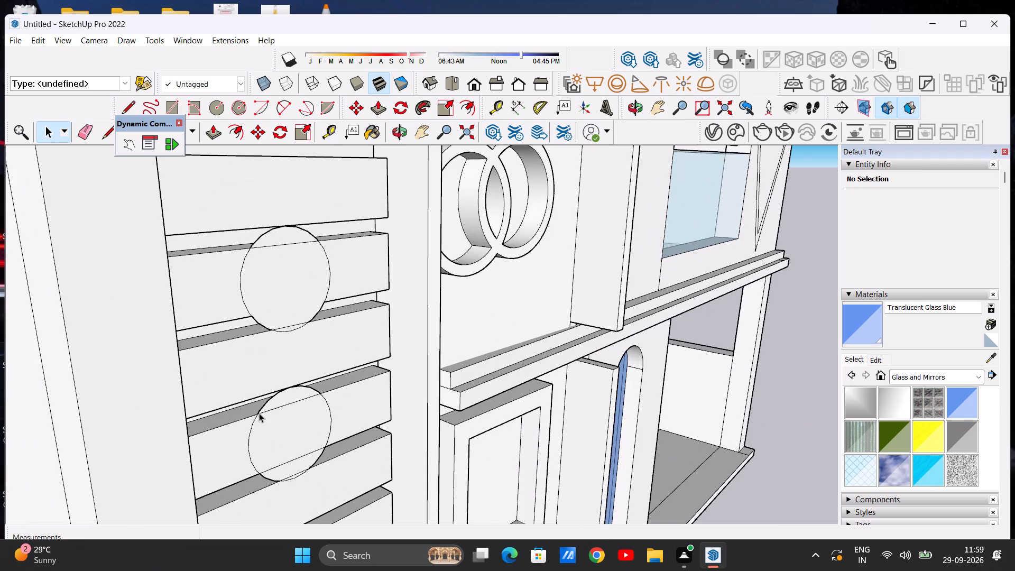
click(90, 131)
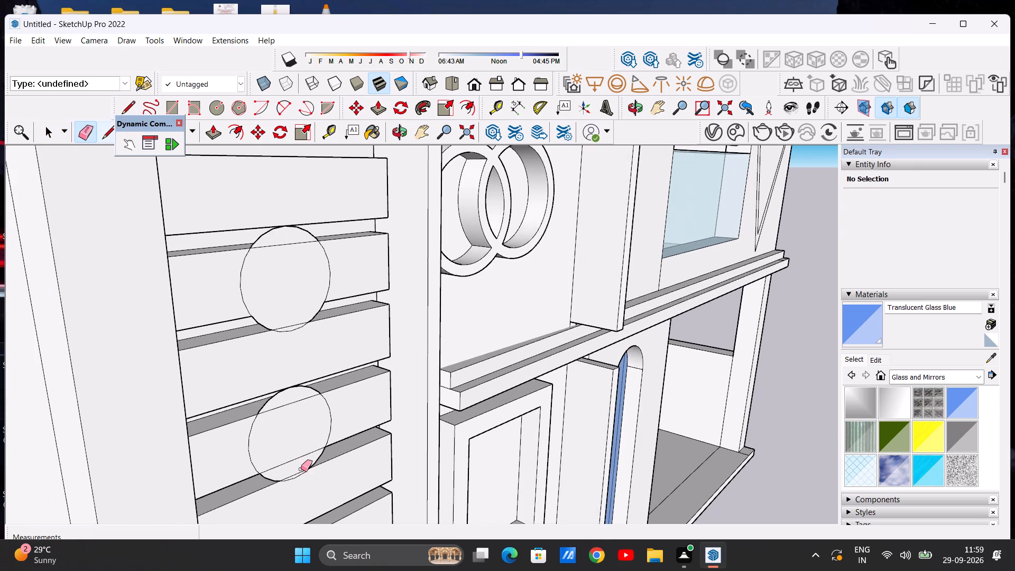
click(289, 460)
click(289, 461)
scroll(285, 456, down, 4)
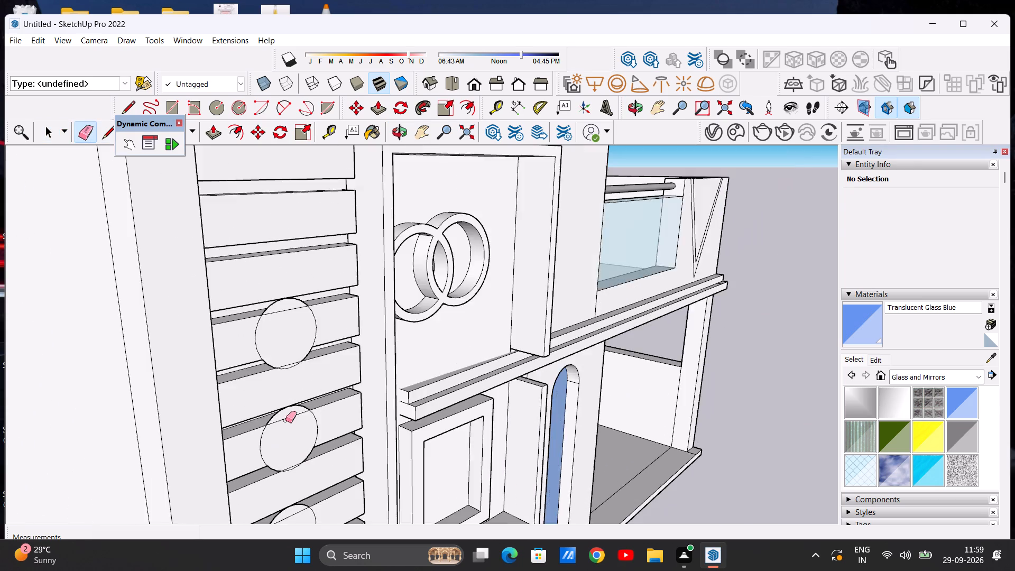
scroll(285, 420, down, 6)
scroll(289, 515, up, 13)
click(285, 476)
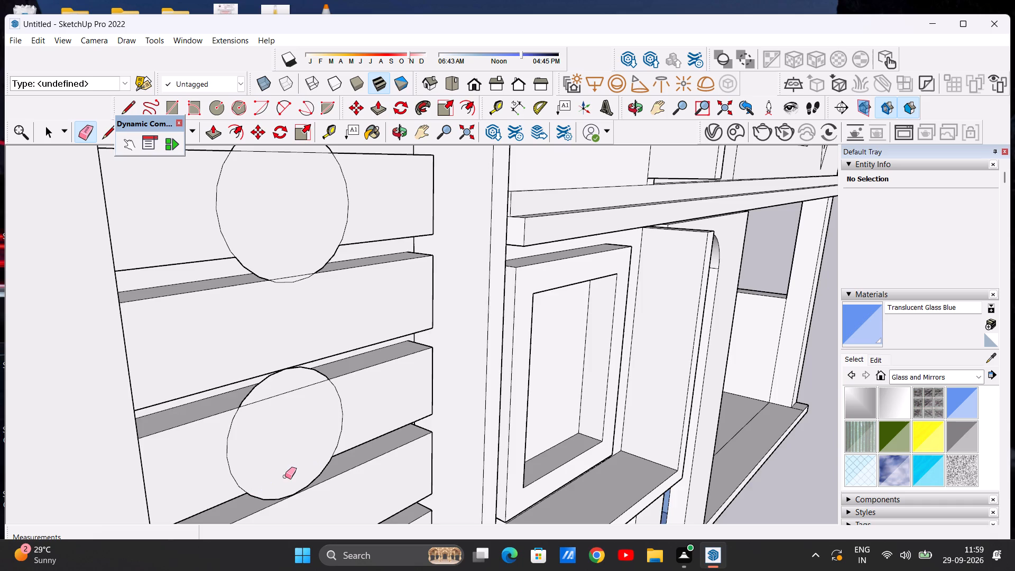
scroll(269, 470, down, 20)
scroll(269, 470, down, 1)
scroll(270, 401, up, 8)
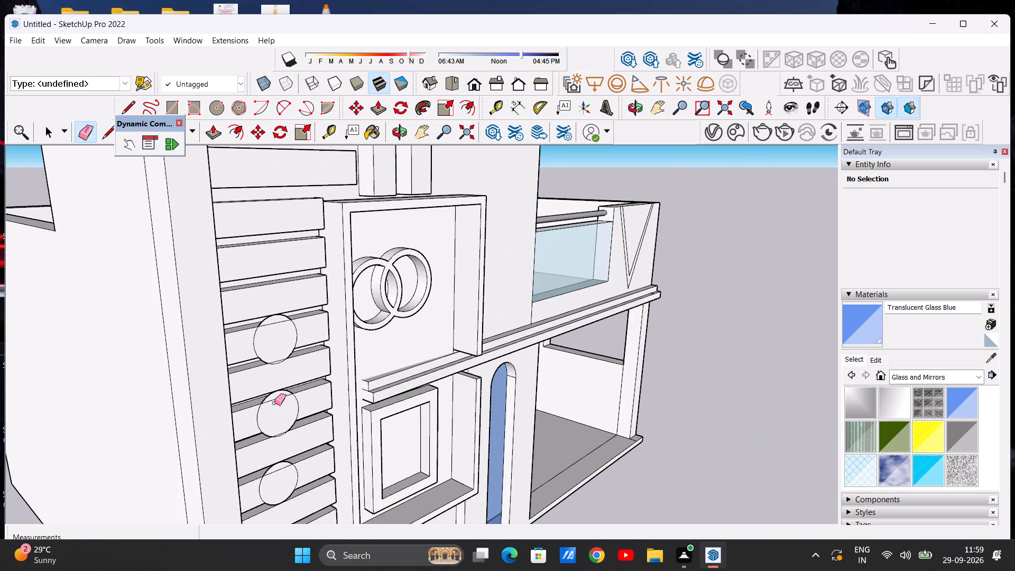
Push/Pull the top circle's main face outward about 10 15/16", and bring its upper segment flush to form a full disc.
key(space)
scroll(280, 416, down, 6)
scroll(319, 381, up, 1)
middle_drag(320, 382, 329, 386)
scroll(308, 372, up, 2)
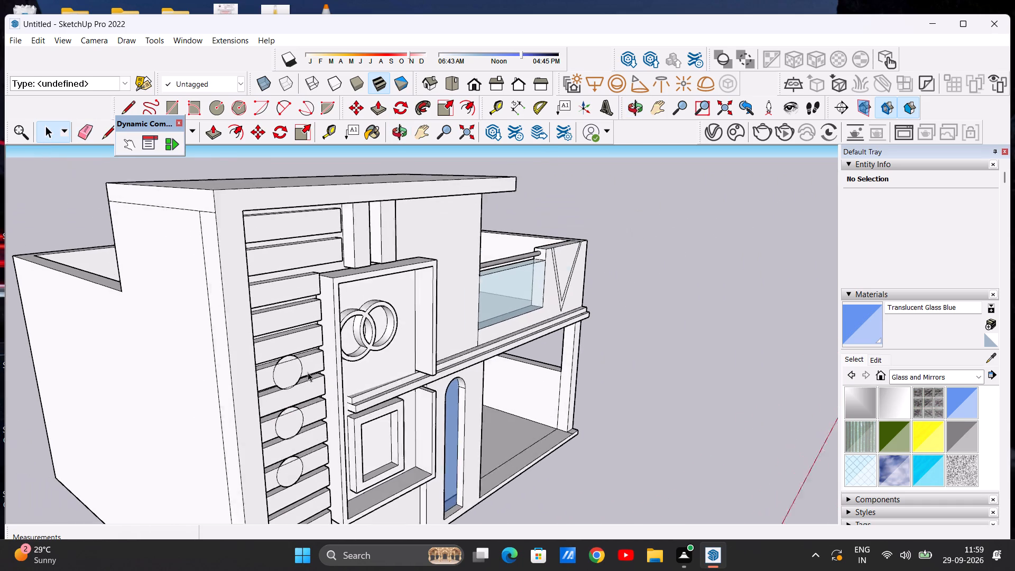
scroll(308, 372, up, 3)
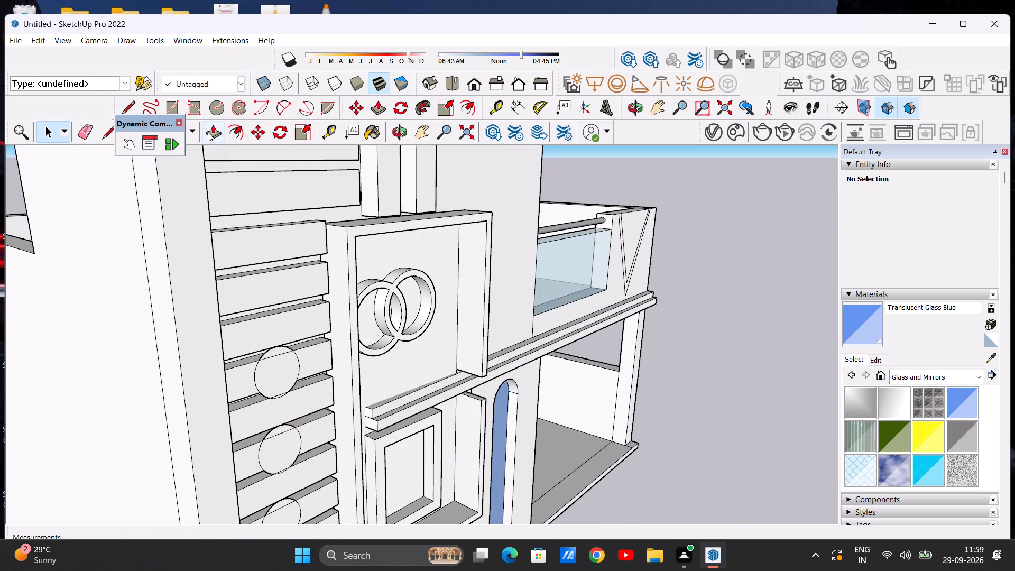
click(208, 132)
scroll(279, 370, up, 5)
click(276, 366)
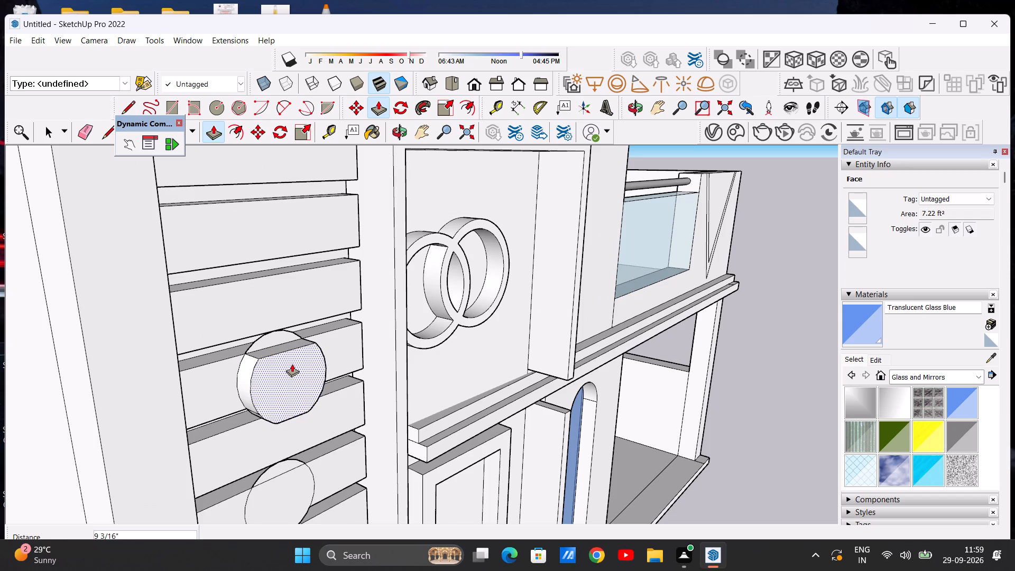
click(294, 365)
scroll(274, 337, up, 3)
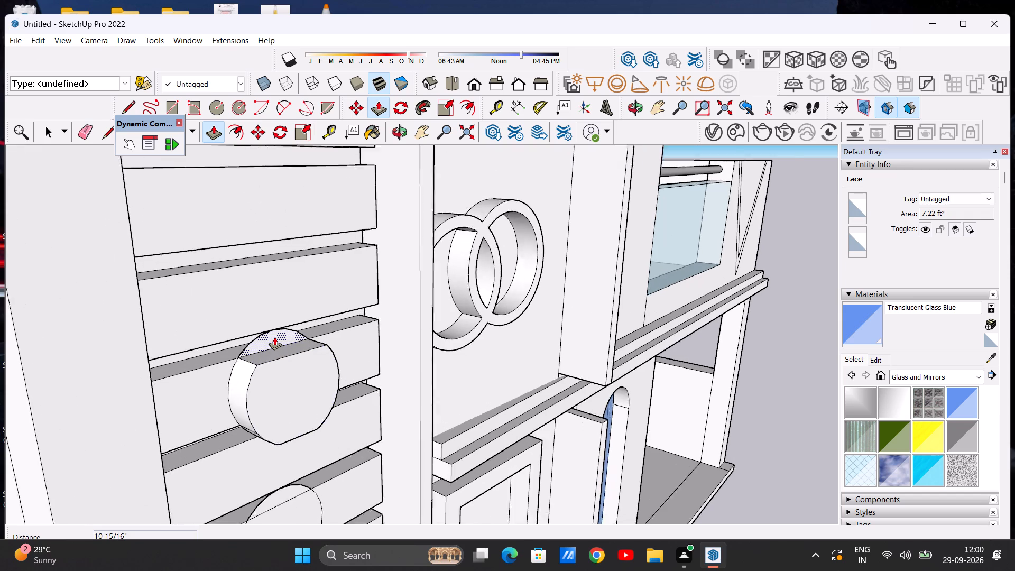
scroll(274, 337, up, 1)
click(274, 337)
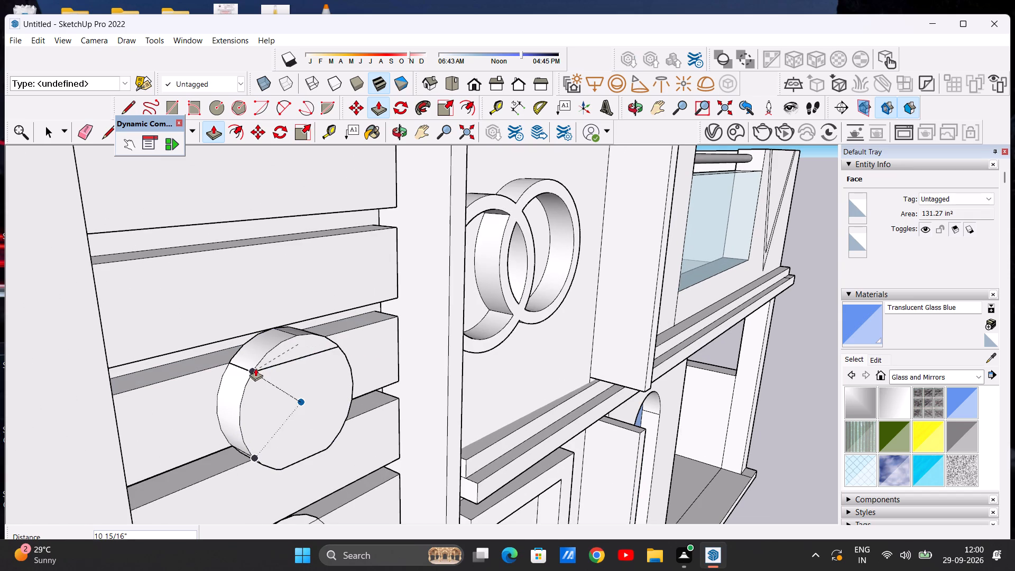
click(255, 368)
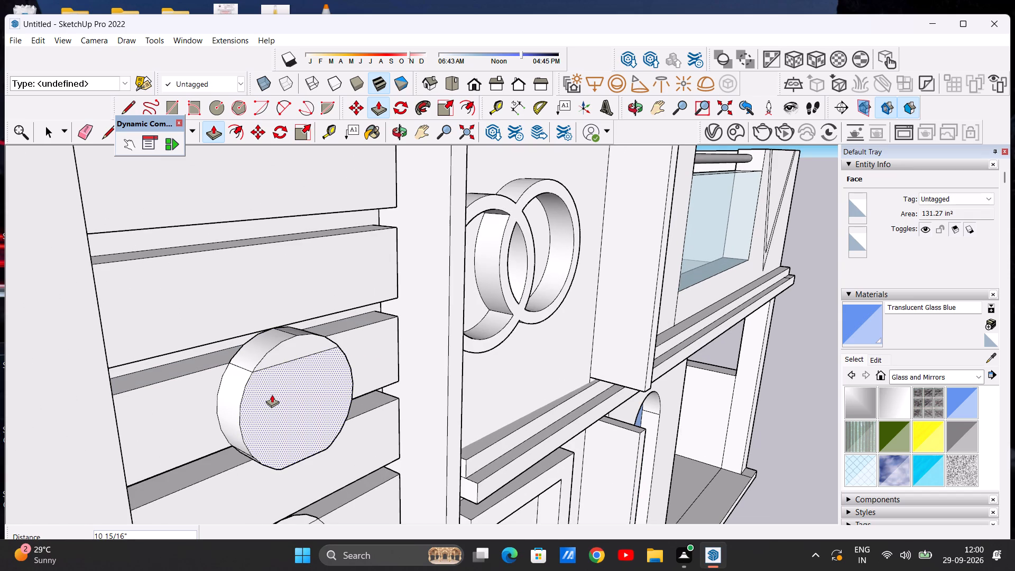
Push/Pull the middle circle's main face and upper segment outward about 10 15/16", level with the disc above.
scroll(301, 337, down, 12)
scroll(298, 420, up, 5)
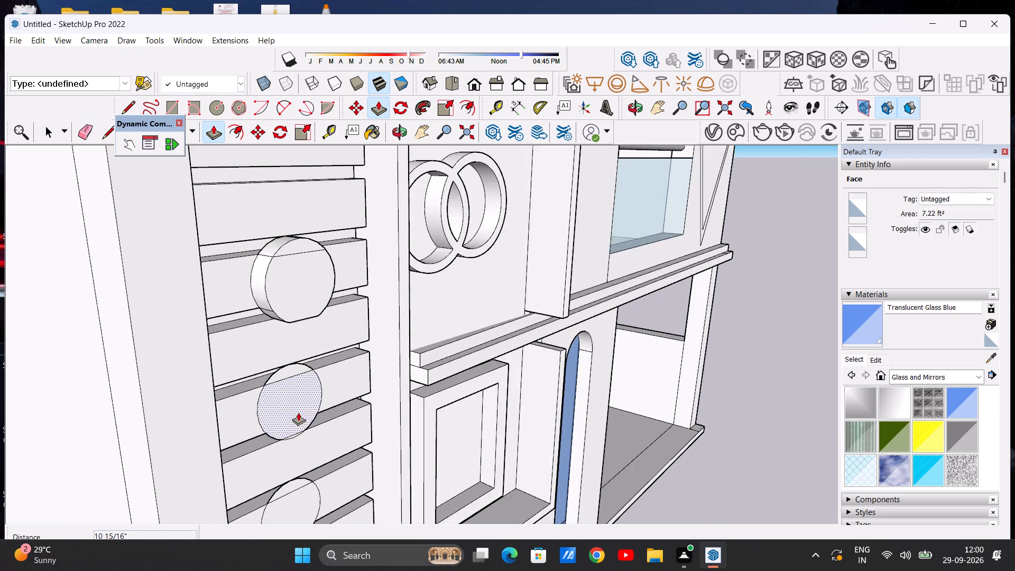
scroll(298, 412, up, 9)
click(274, 406)
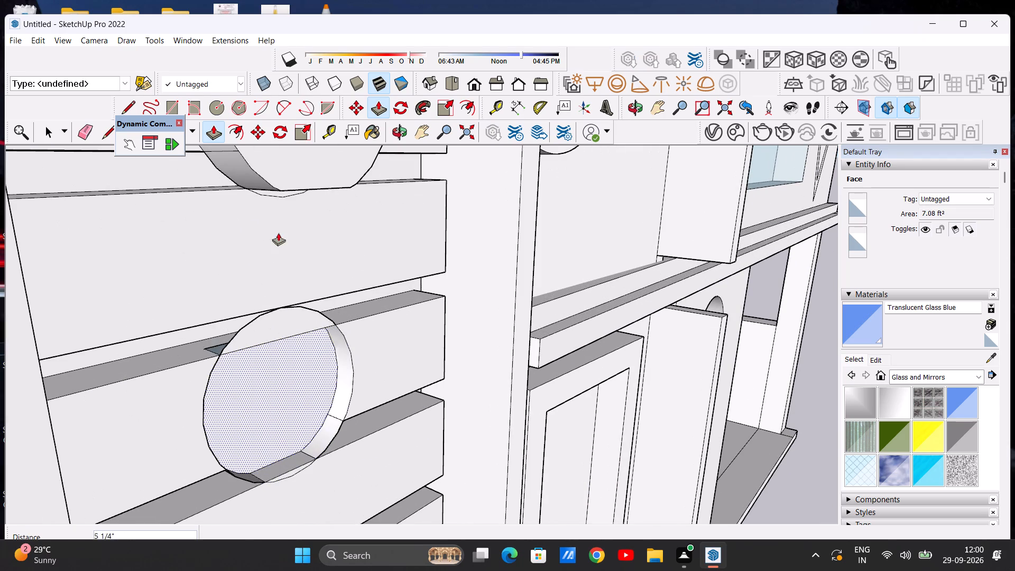
click(281, 188)
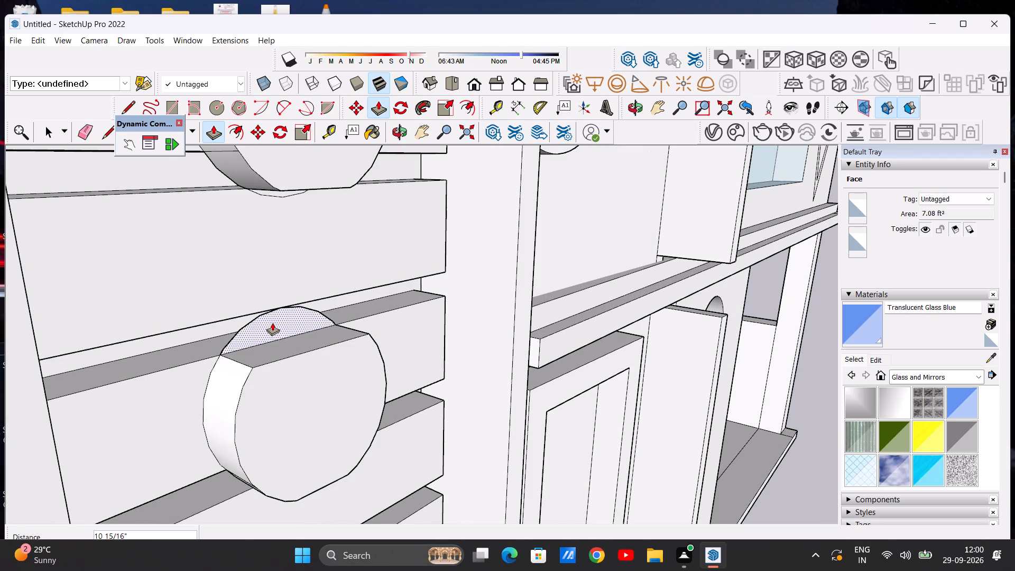
click(272, 323)
click(253, 364)
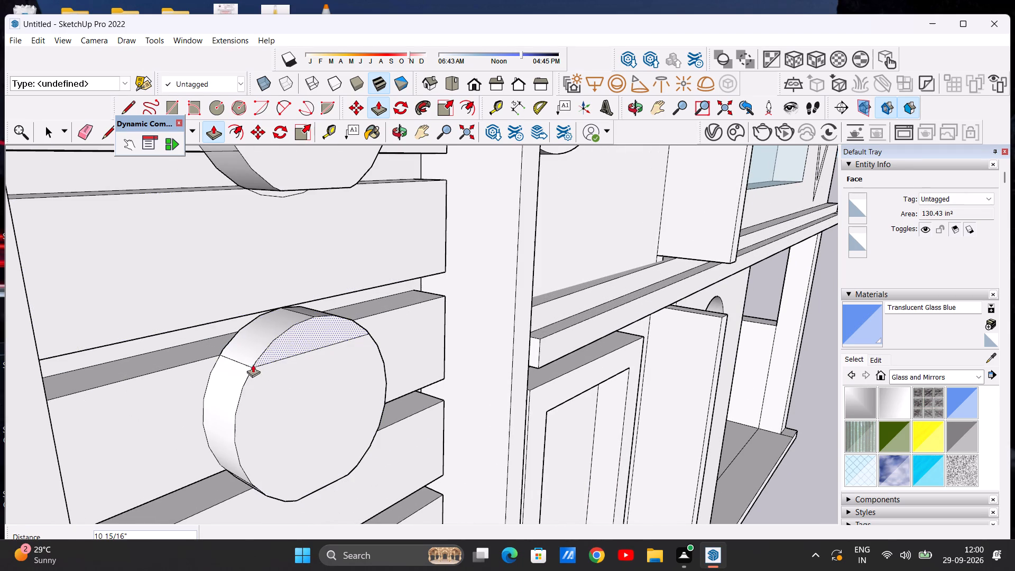
Push/Pull the bottom circle's main face and upper segment outward about 10 15/16", level with the discs above.
scroll(282, 365, down, 20)
scroll(282, 365, down, 1)
scroll(279, 383, up, 14)
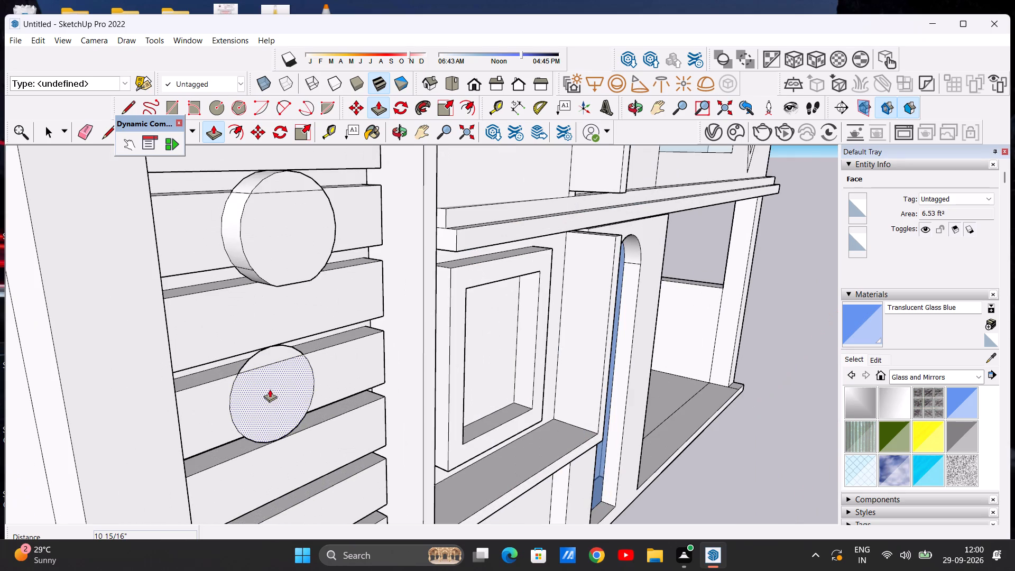
click(255, 386)
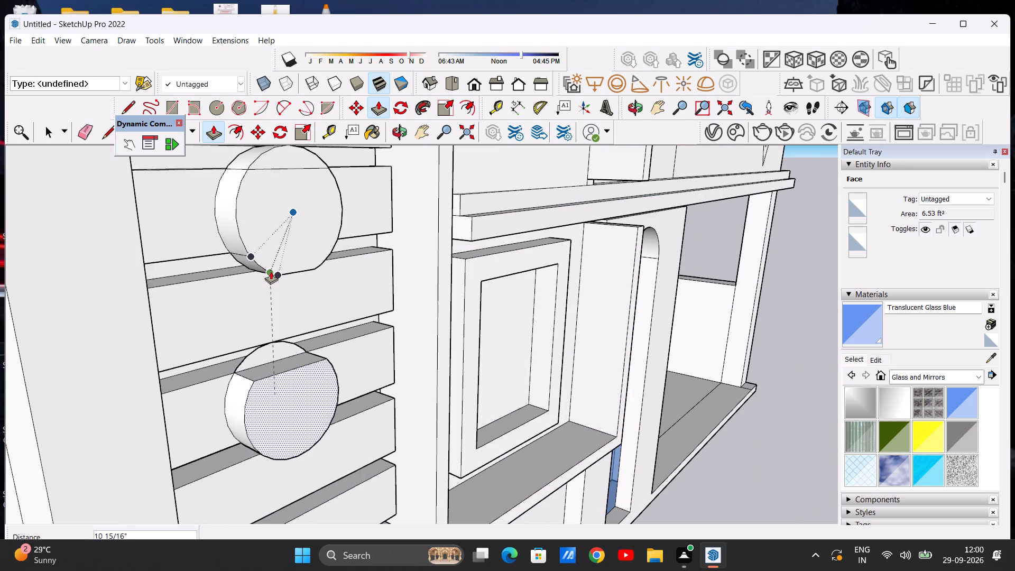
click(271, 271)
click(265, 352)
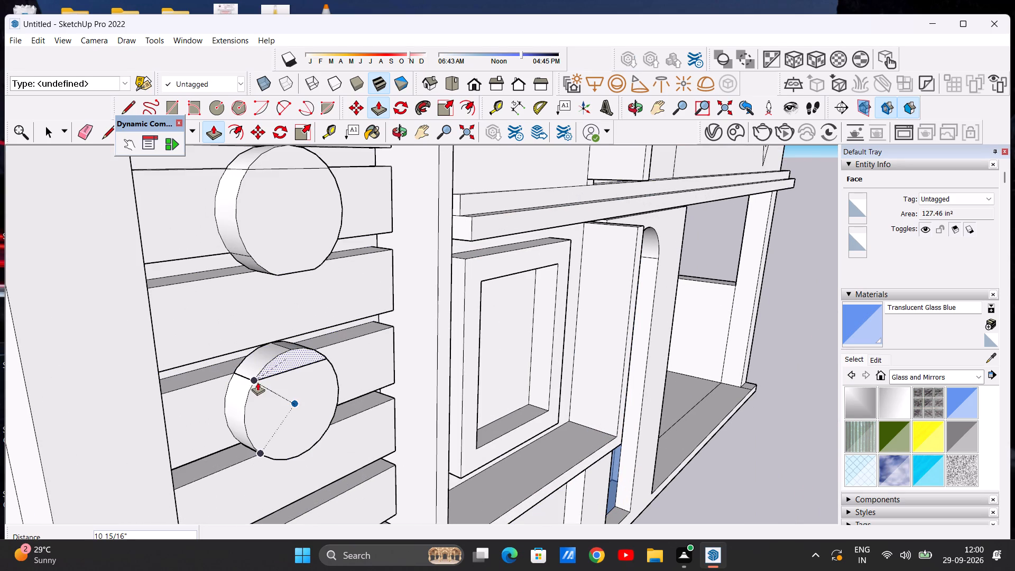
click(255, 379)
key(space)
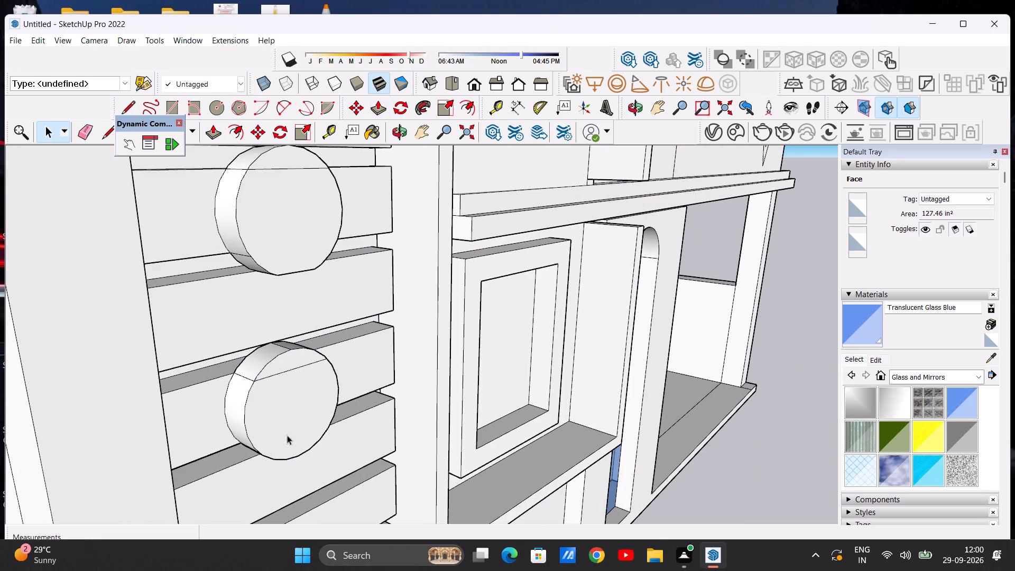
Erase the leftover dividing line on the top disc's face and the seam on its left rim.
scroll(286, 418, down, 12)
middle_drag(304, 358, 297, 443)
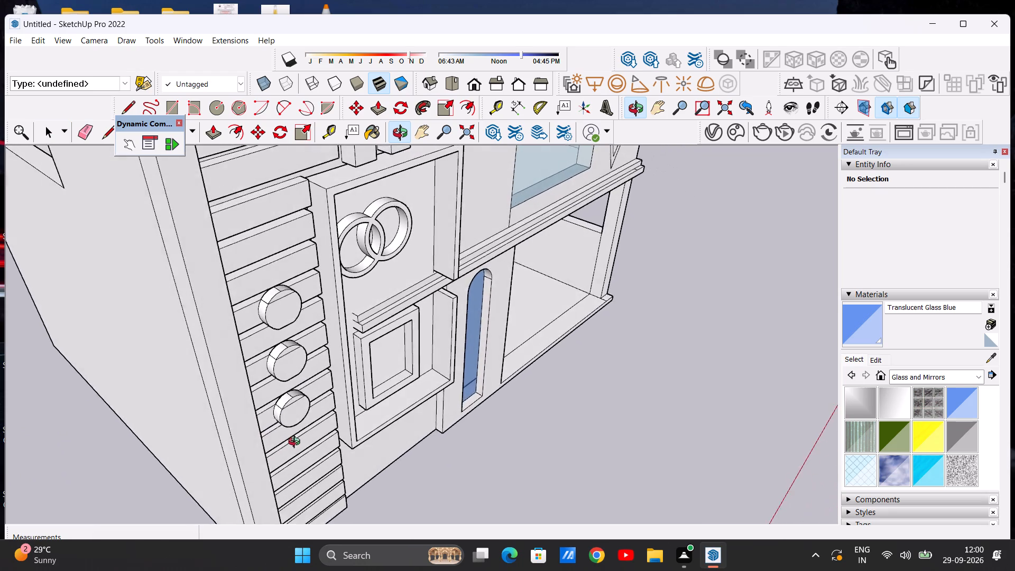
middle_drag(297, 443, 277, 415)
scroll(290, 300, up, 3)
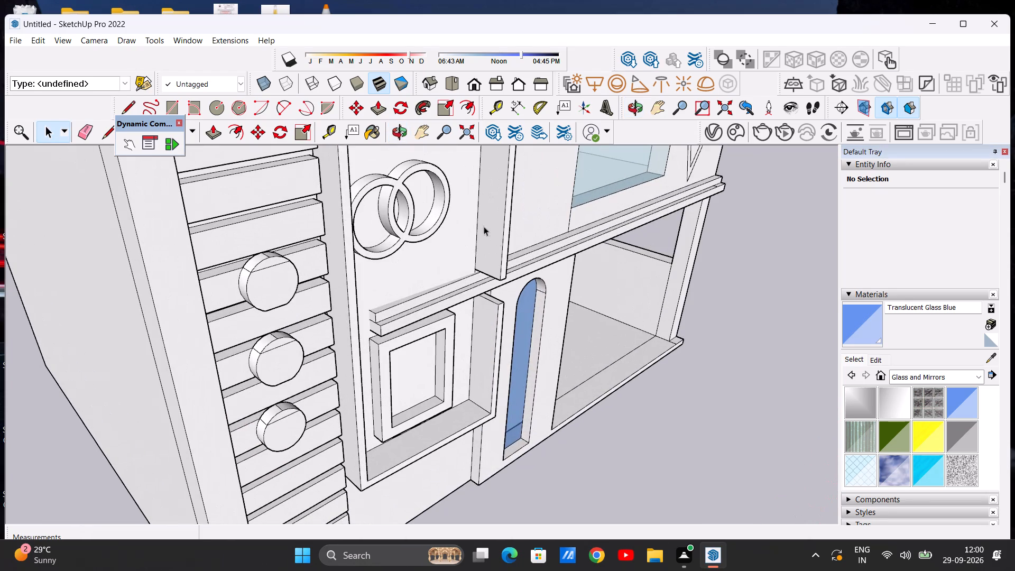
click(80, 134)
scroll(255, 274, up, 6)
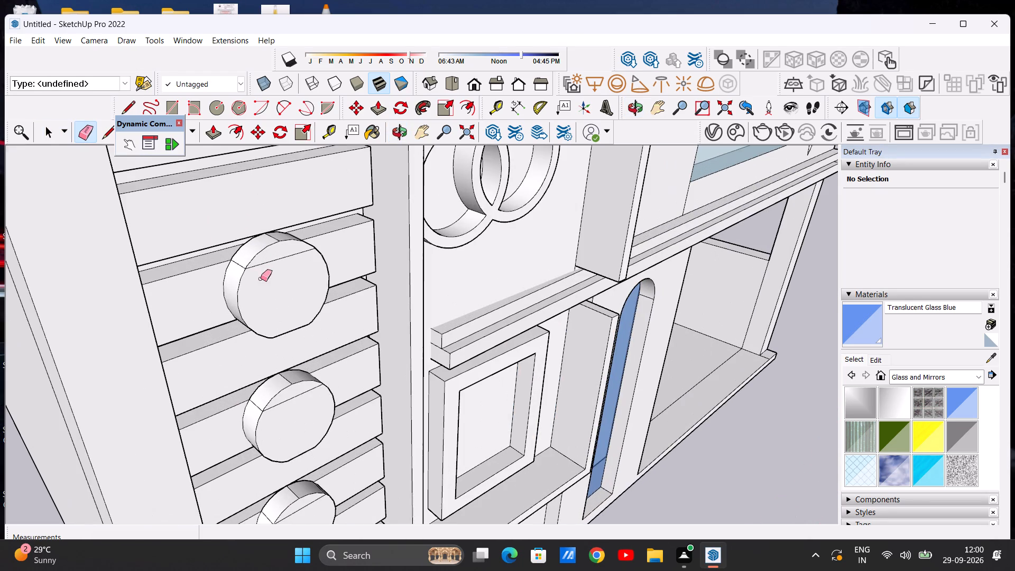
drag(272, 257, 278, 271)
scroll(296, 261, down, 4)
middle_drag(305, 283, 353, 292)
scroll(266, 278, up, 2)
drag(282, 284, 280, 296)
scroll(278, 302, down, 2)
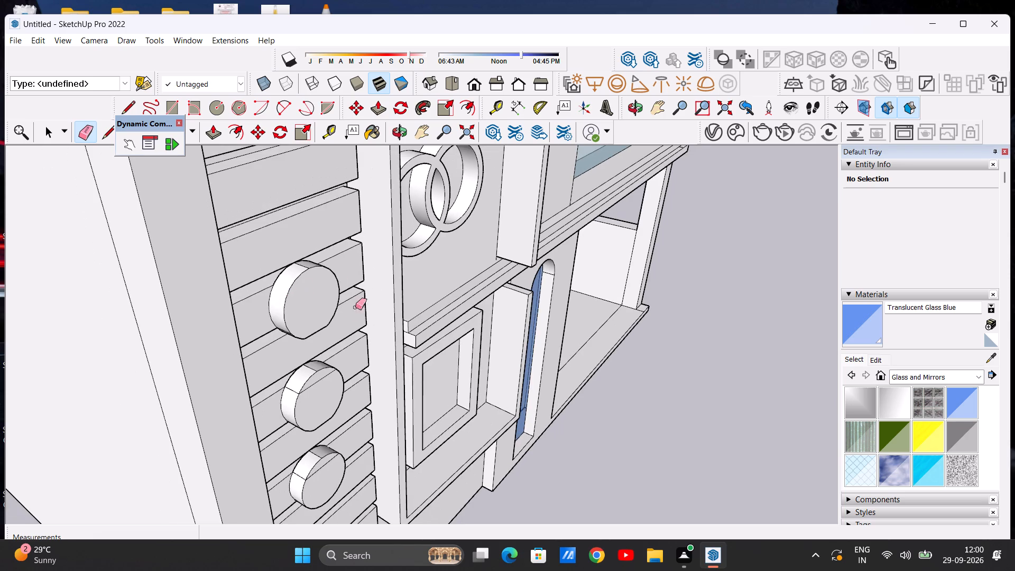
Erase the dividing lines on the faces of the middle and bottom discs and the seams on their left rims.
middle_drag(306, 296, 234, 248)
scroll(326, 363, up, 5)
drag(265, 328, 279, 350)
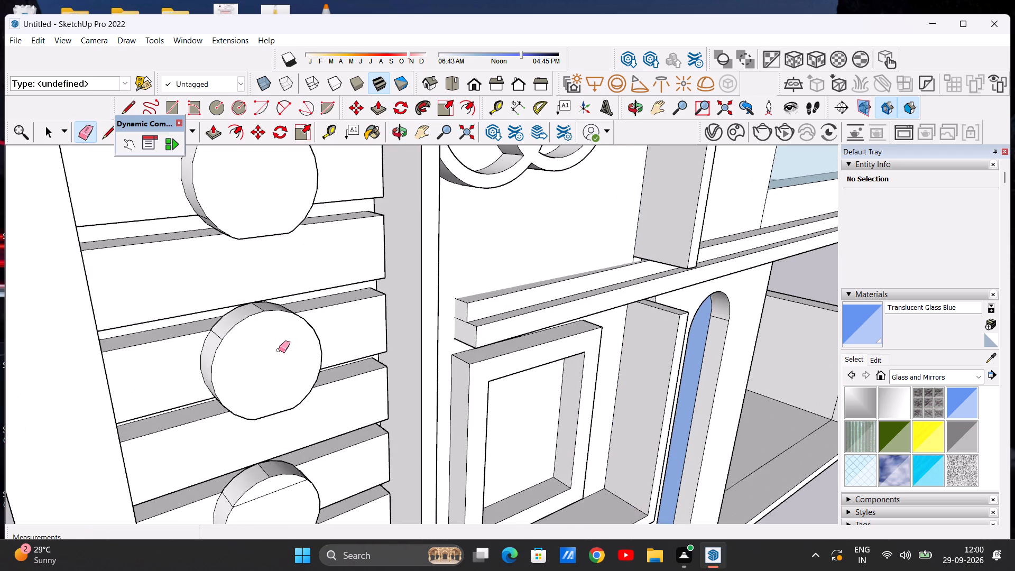
drag(279, 350, 275, 348)
scroll(292, 344, down, 3)
middle_drag(255, 353, 358, 360)
scroll(314, 365, up, 3)
drag(317, 366, 306, 387)
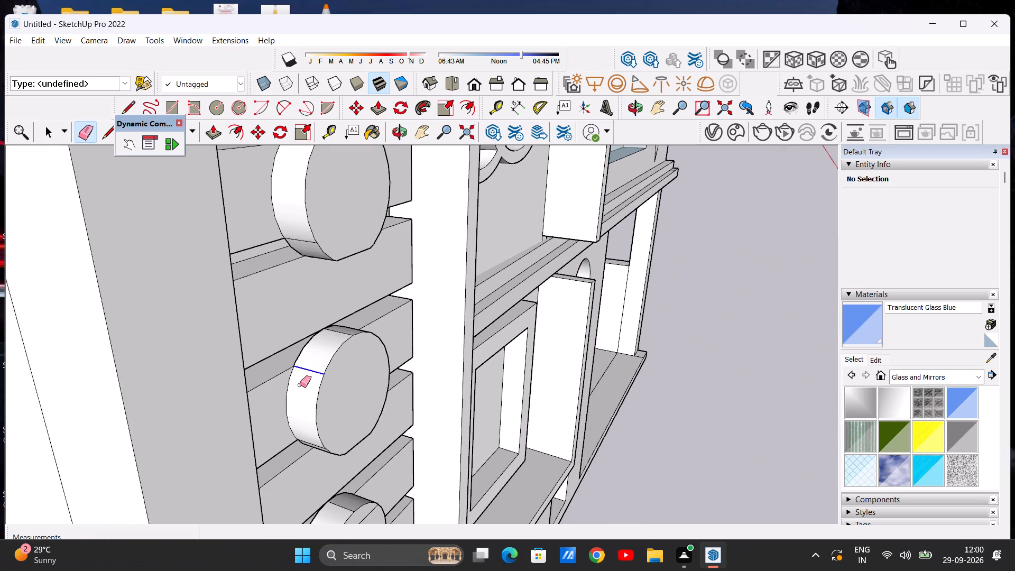
scroll(254, 350, down, 14)
scroll(309, 412, up, 13)
drag(238, 399, 247, 421)
drag(174, 421, 175, 443)
key(space)
scroll(198, 385, down, 10)
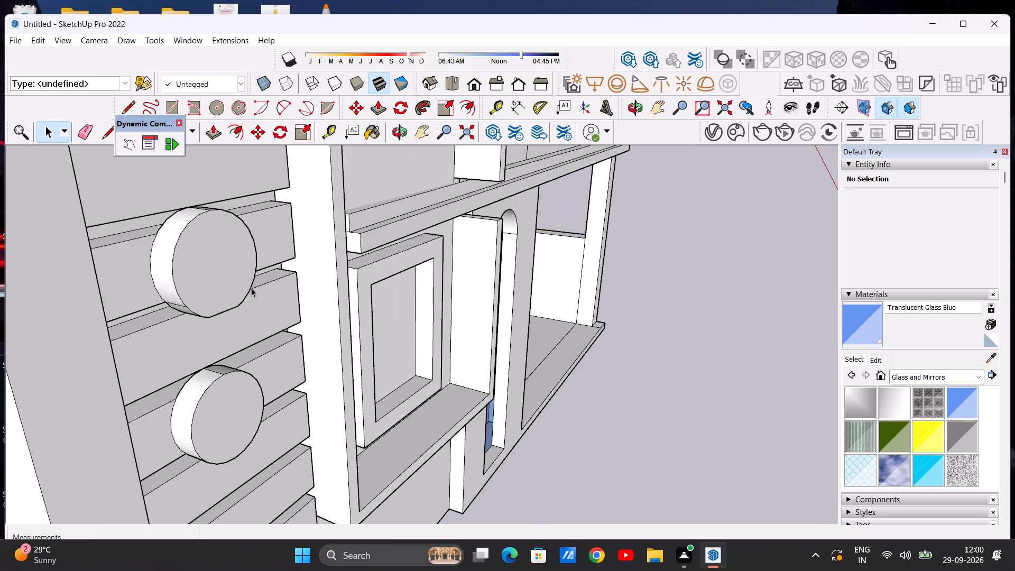
Erase the seam on the upper-right rim of the top disc.
scroll(251, 288, down, 6)
middle_drag(328, 351, 165, 366)
scroll(198, 378, down, 4)
middle_drag(243, 312, 168, 362)
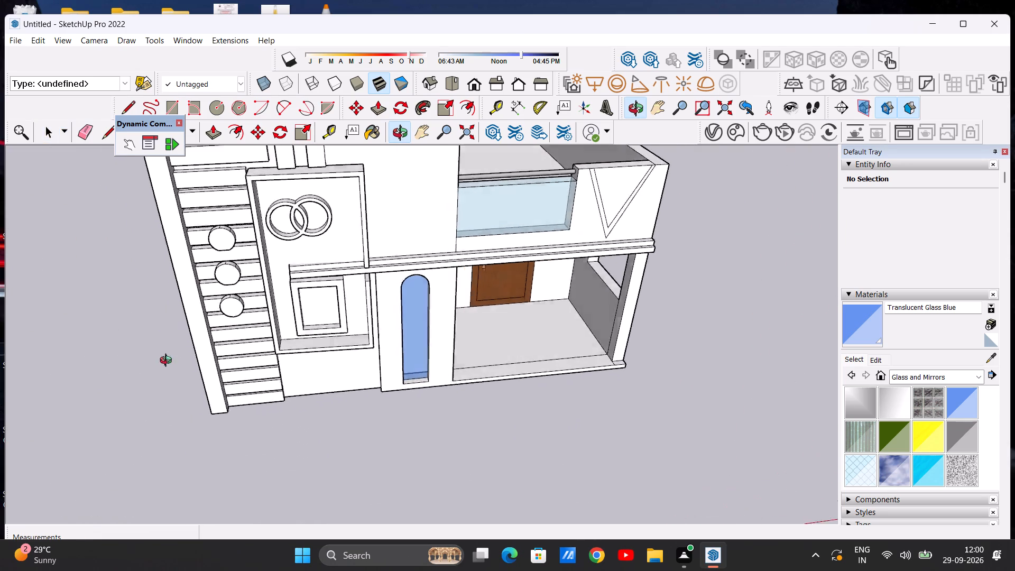
middle_drag(168, 362, 155, 370)
scroll(270, 282, up, 7)
scroll(213, 289, up, 5)
scroll(273, 354, down, 9)
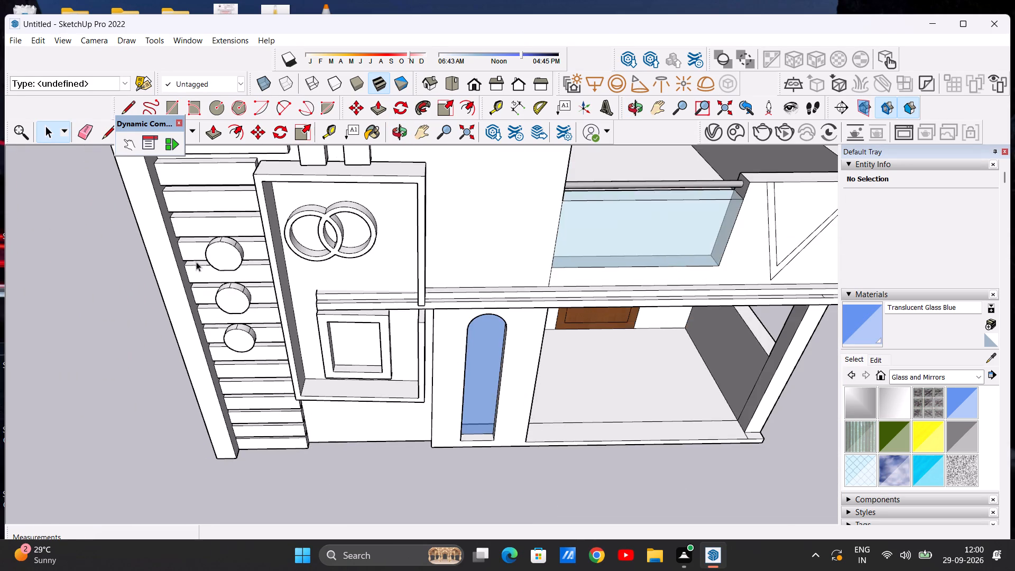
scroll(213, 252, up, 7)
click(81, 133)
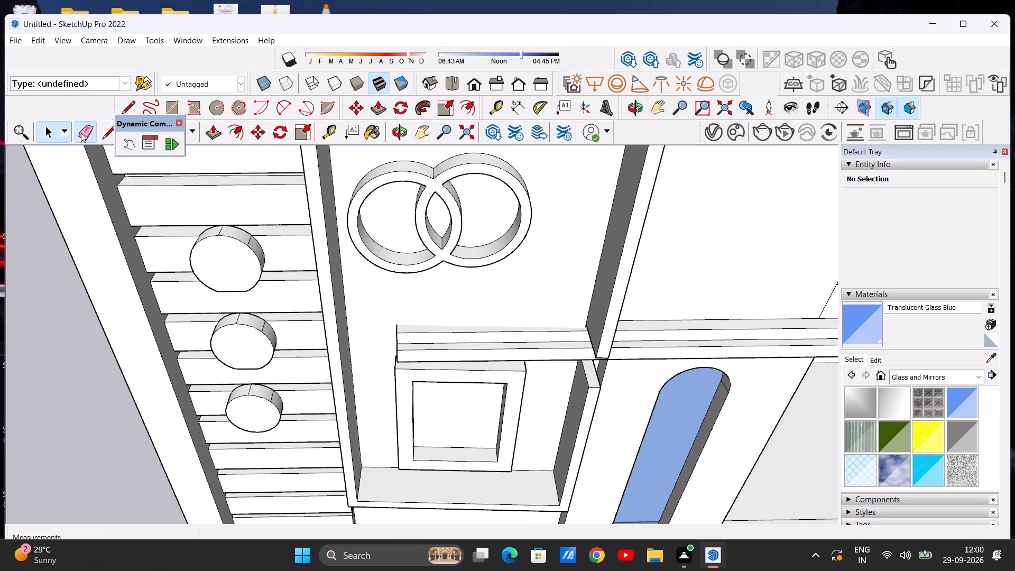
scroll(256, 235, up, 6)
drag(240, 242, 250, 252)
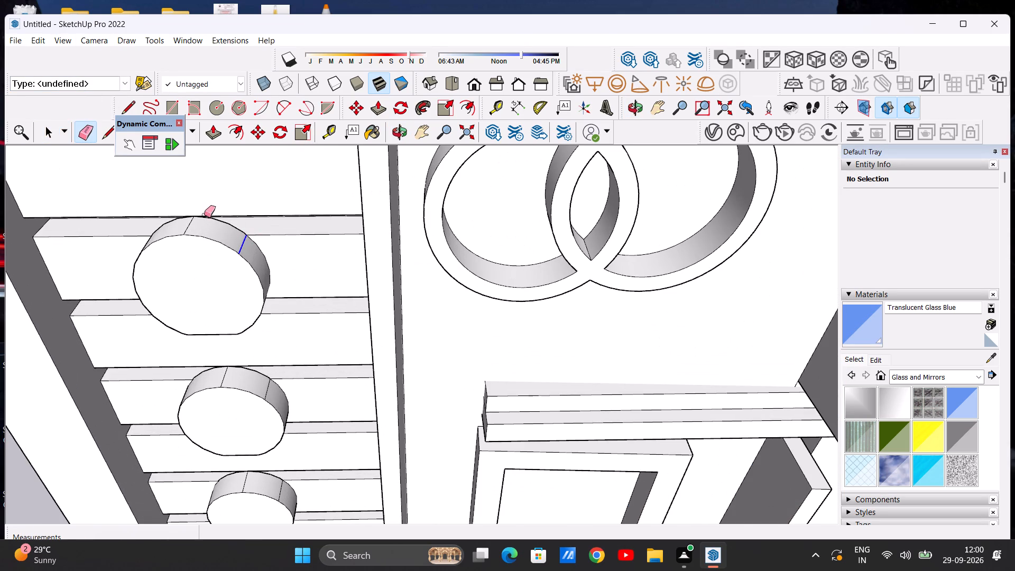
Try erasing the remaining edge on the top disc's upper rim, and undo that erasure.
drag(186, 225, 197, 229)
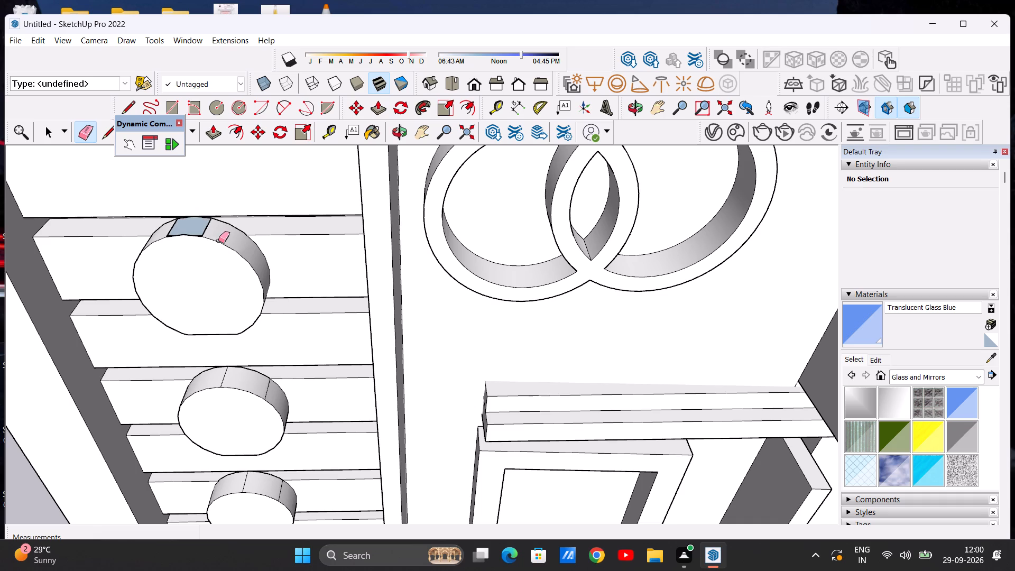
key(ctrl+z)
Erase the seams on the upper-right rims of the middle and bottom discs.
scroll(254, 330, down, 4)
scroll(292, 395, up, 6)
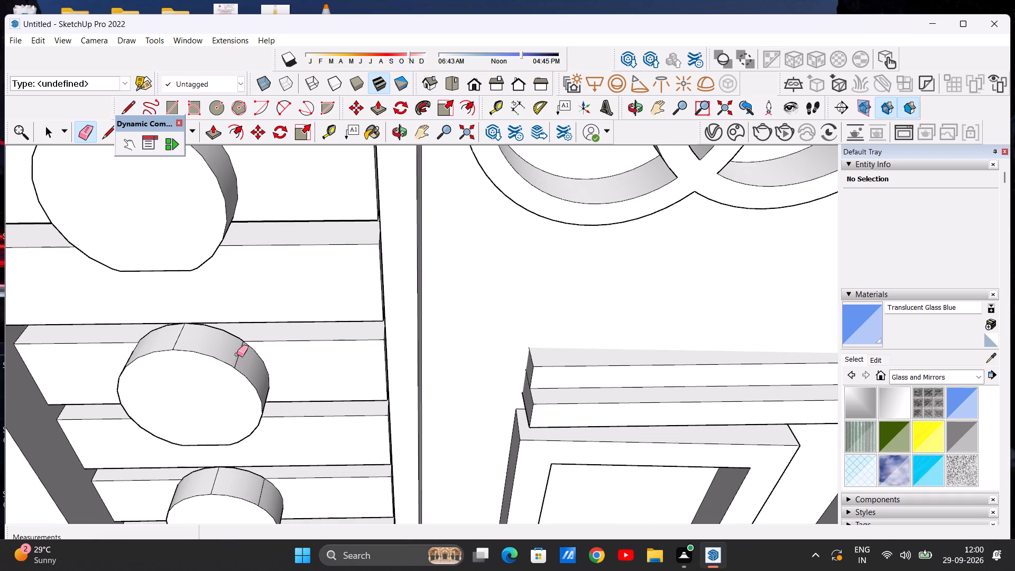
drag(238, 354, 245, 356)
scroll(255, 335, down, 5)
scroll(240, 429, up, 6)
click(283, 446)
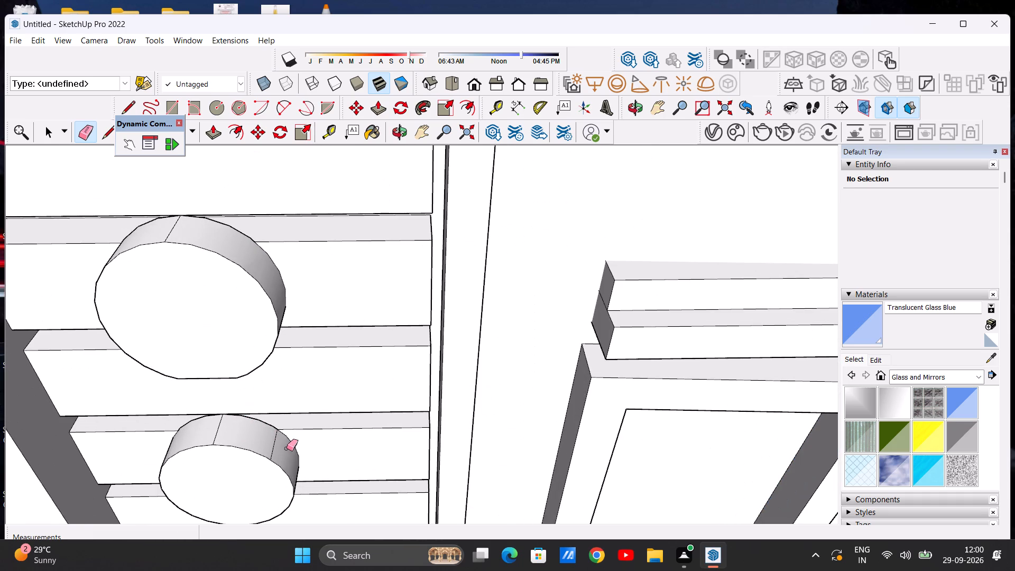
drag(271, 446, 279, 456)
key(space)
scroll(302, 385, down, 3)
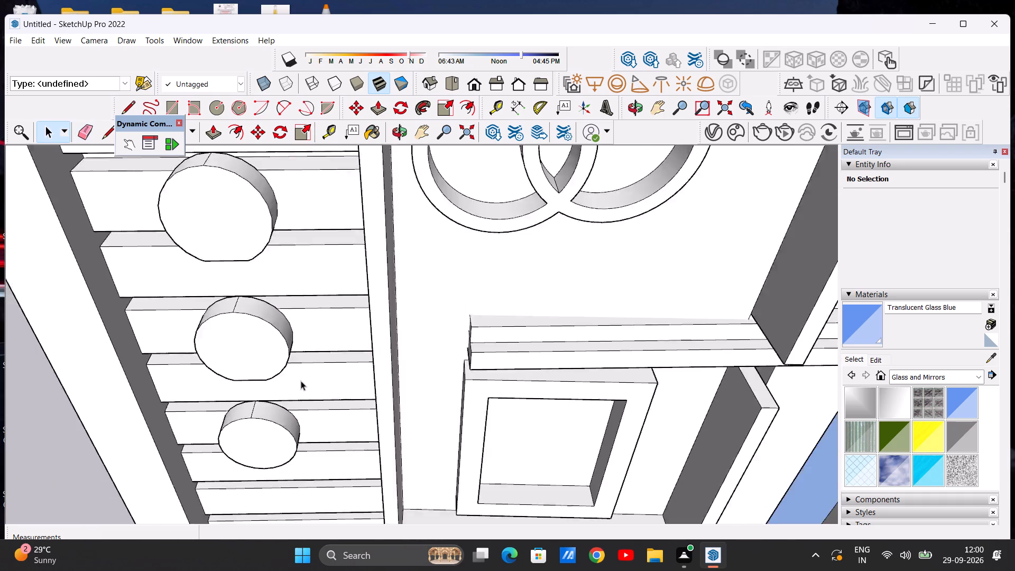
Examine the whole front elevation in the standard Front view and from raised and low angles, including the roof overhang.
scroll(301, 381, down, 16)
middle_drag(311, 392, 329, 284)
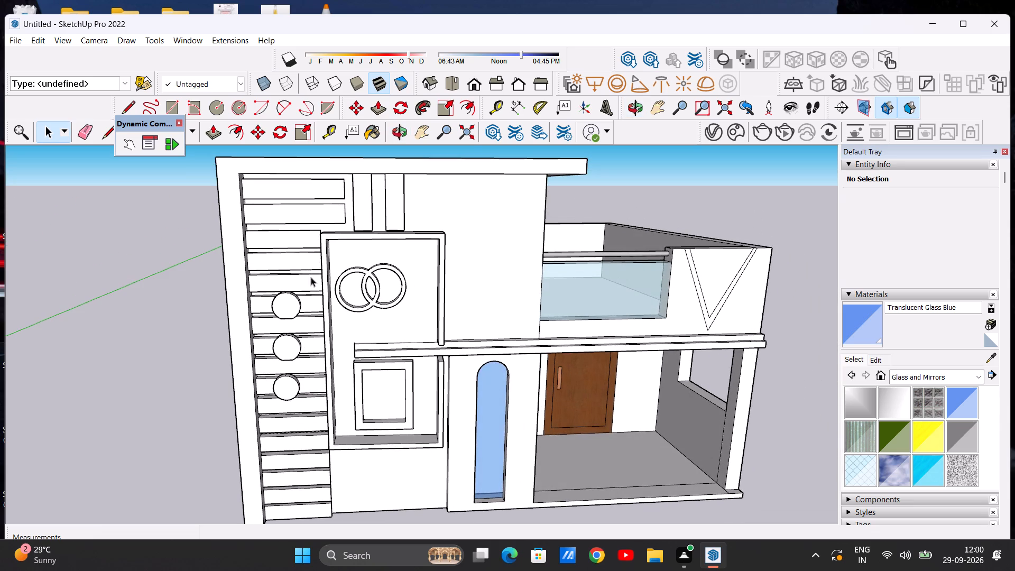
click(477, 82)
scroll(351, 281, down, 8)
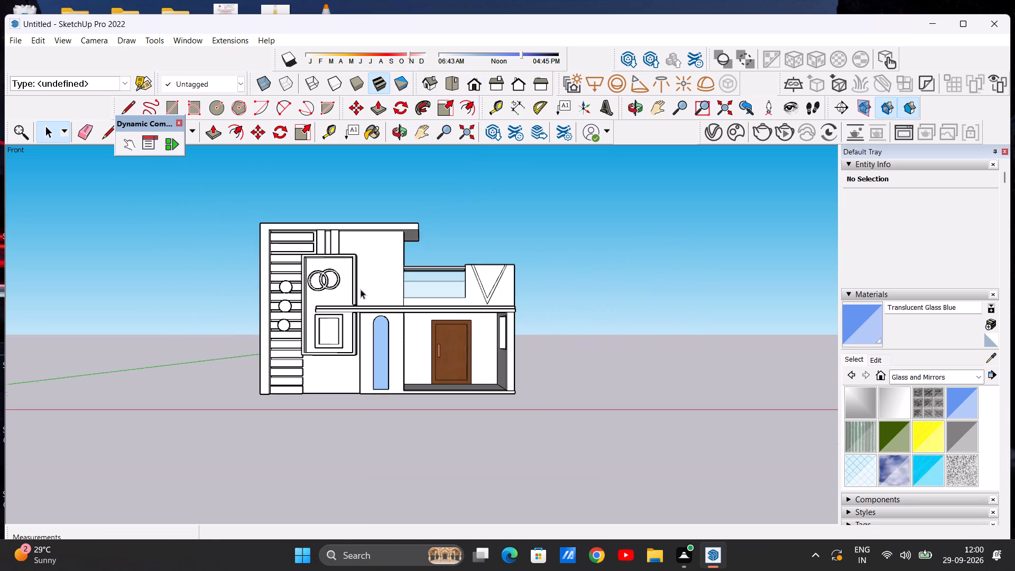
scroll(361, 289, down, 1)
scroll(348, 254, up, 6)
scroll(356, 272, down, 2)
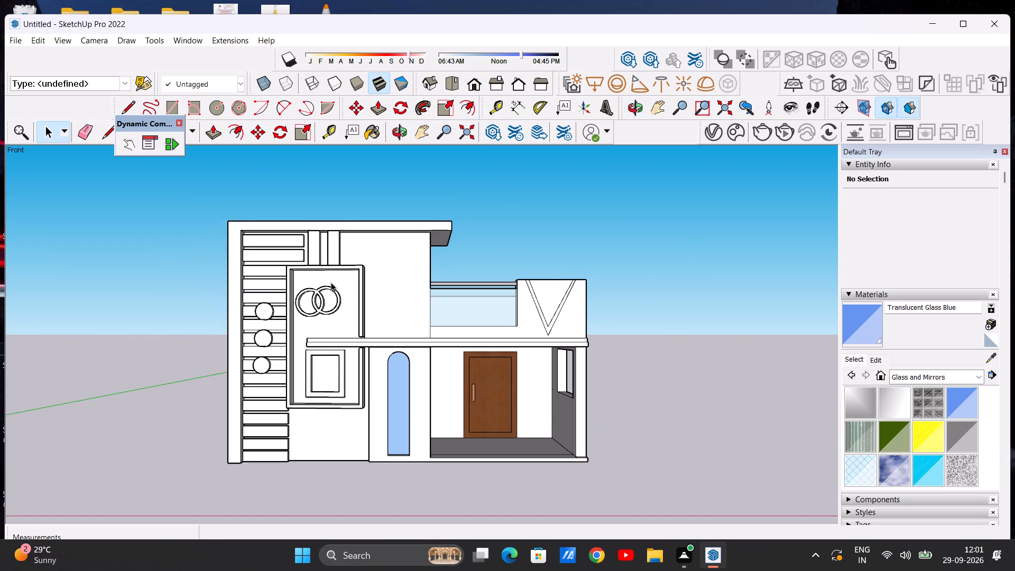
scroll(331, 282, up, 5)
scroll(359, 290, down, 3)
middle_drag(341, 290, 406, 347)
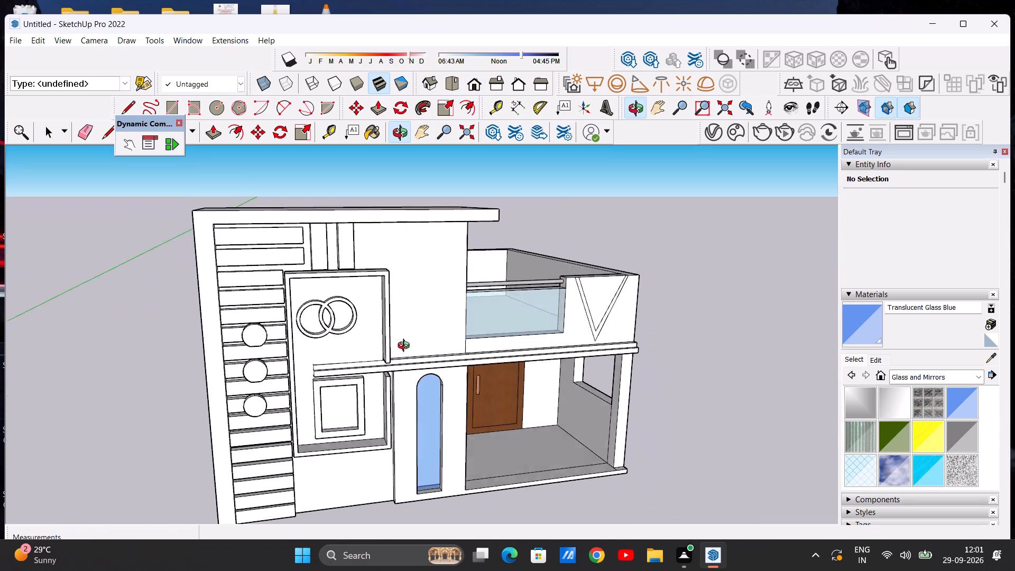
middle_drag(406, 347, 370, 311)
scroll(315, 331, down, 7)
scroll(356, 272, up, 6)
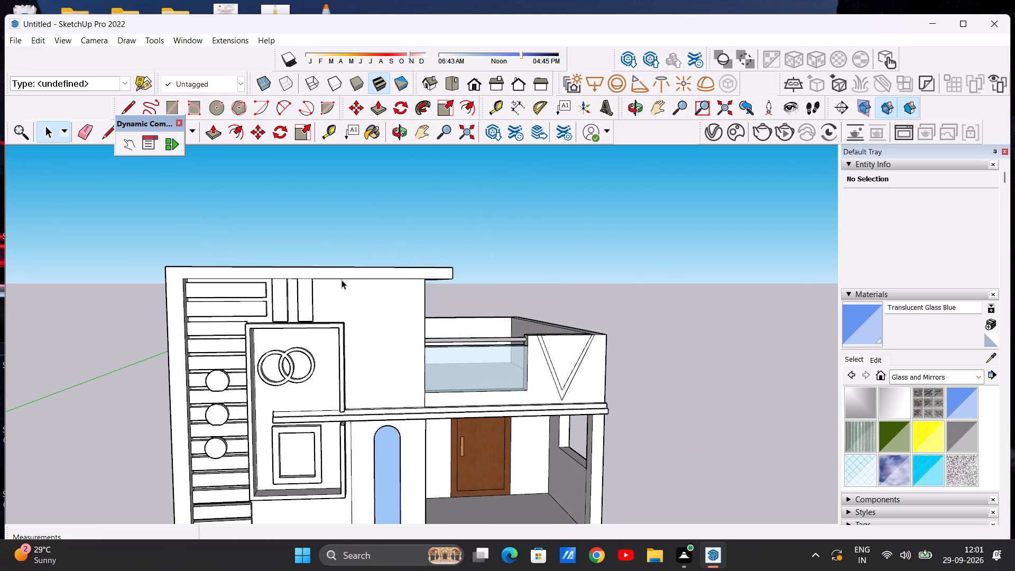
middle_drag(342, 280, 430, 191)
middle_drag(300, 299, 289, 235)
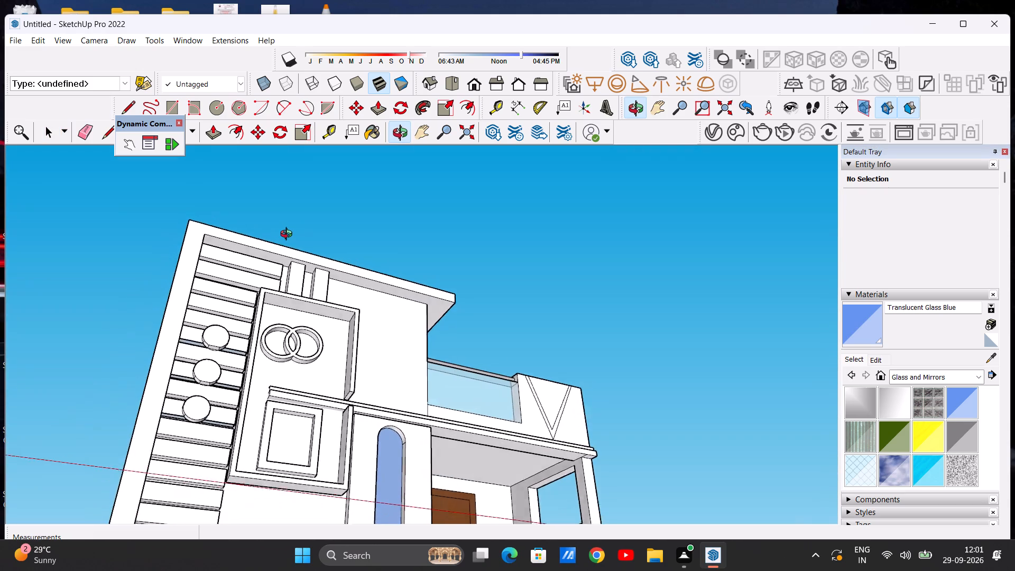
middle_drag(289, 235, 272, 228)
scroll(311, 265, up, 12)
scroll(312, 302, down, 8)
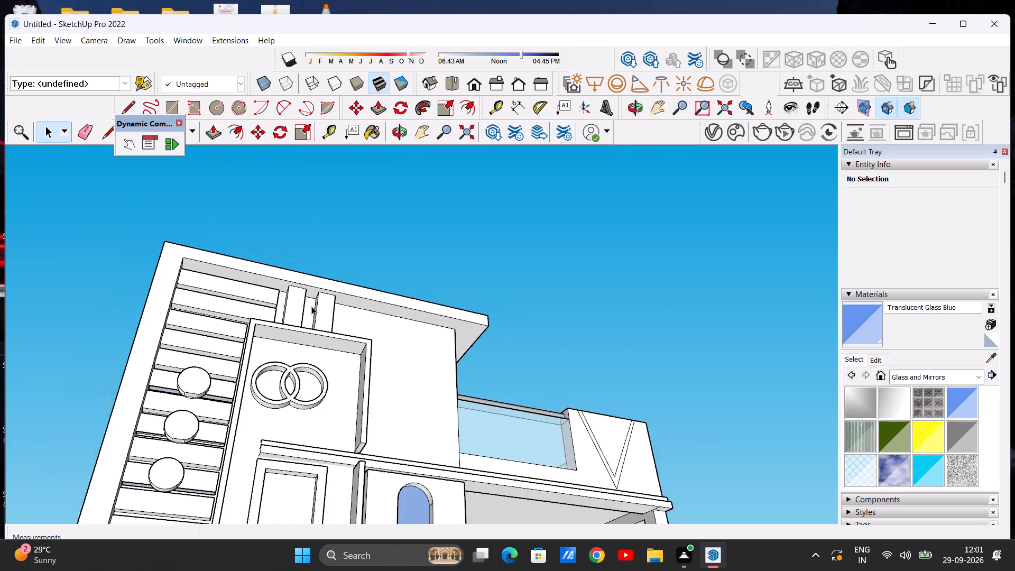
scroll(311, 306, down, 13)
middle_drag(373, 328, 259, 396)
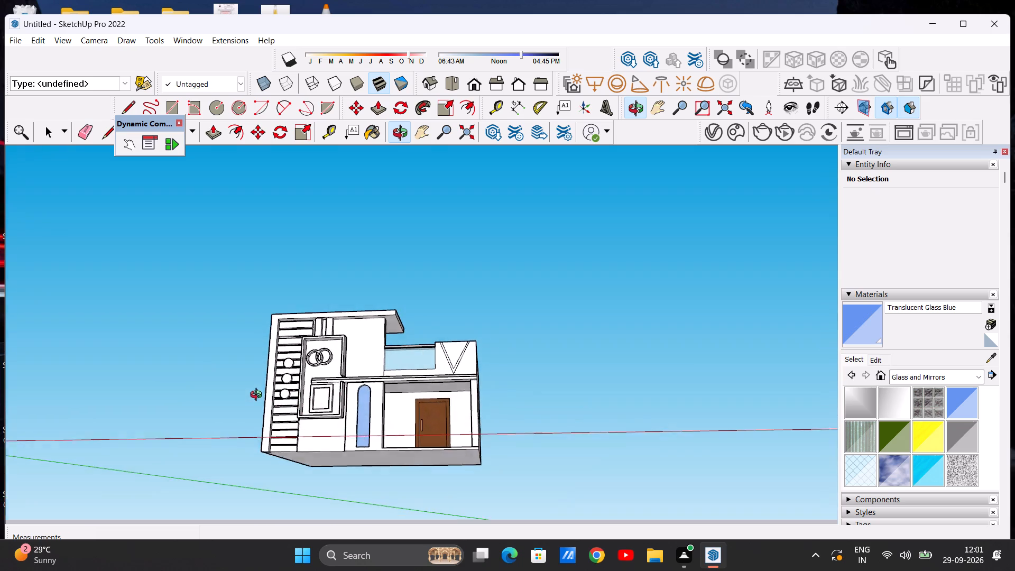
middle_drag(259, 396, 259, 404)
scroll(355, 322, up, 6)
Draw a circle of about 8 1/16" radius on the underside of the roof overhang, near its front outer corner.
middle_drag(387, 325, 413, 265)
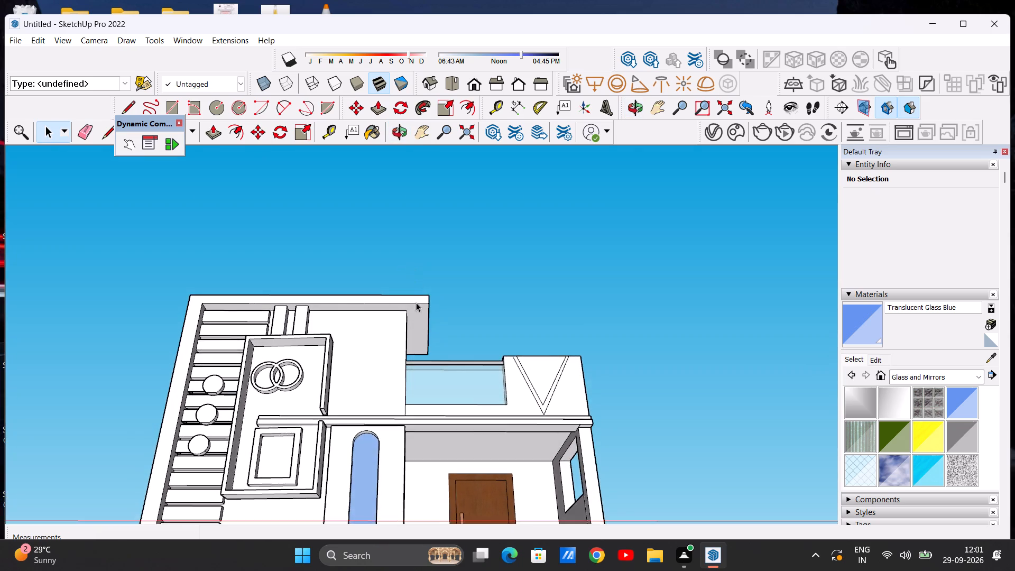
scroll(418, 323, up, 13)
middle_drag(416, 312, 403, 306)
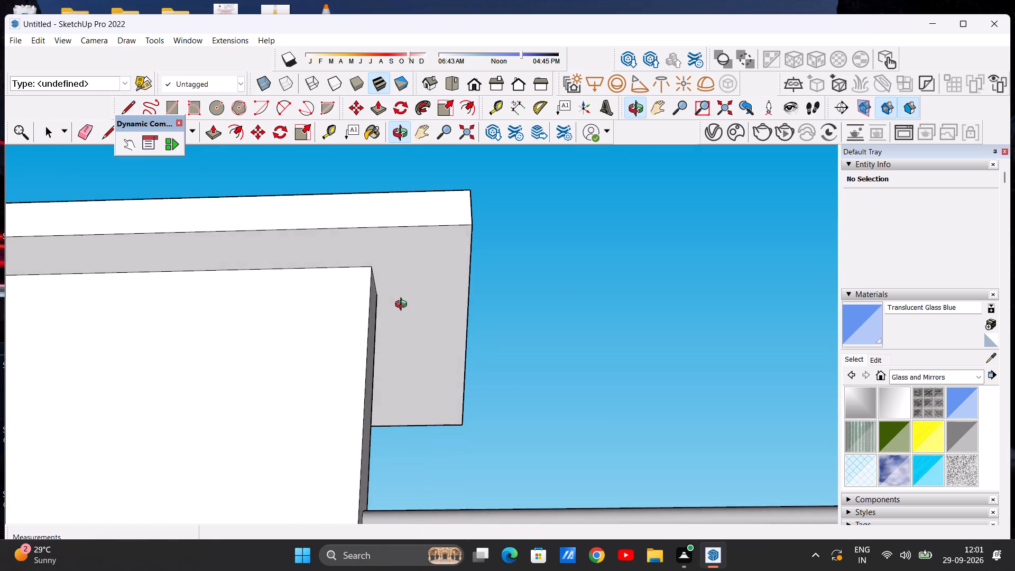
middle_drag(403, 306, 412, 299)
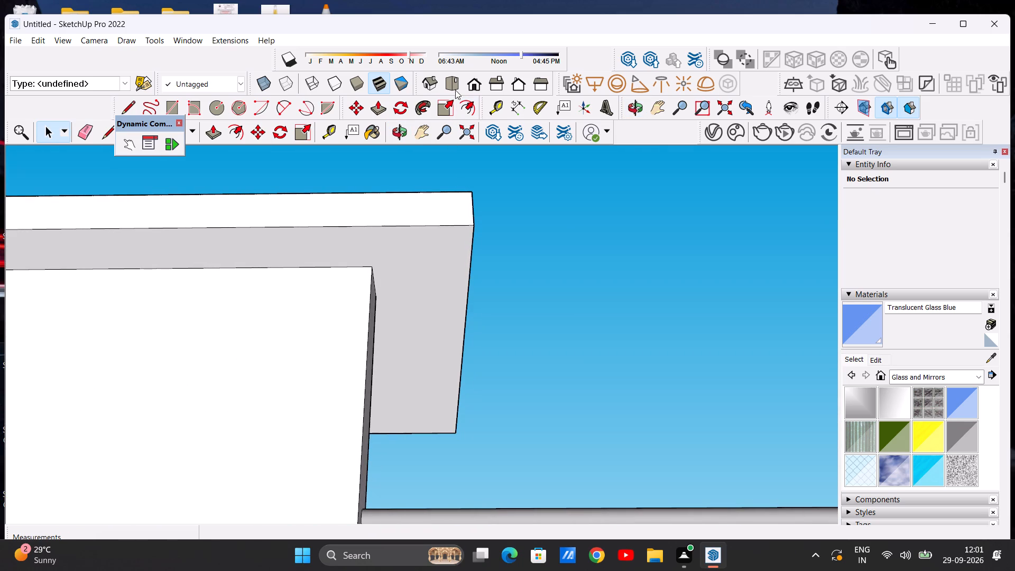
click(220, 108)
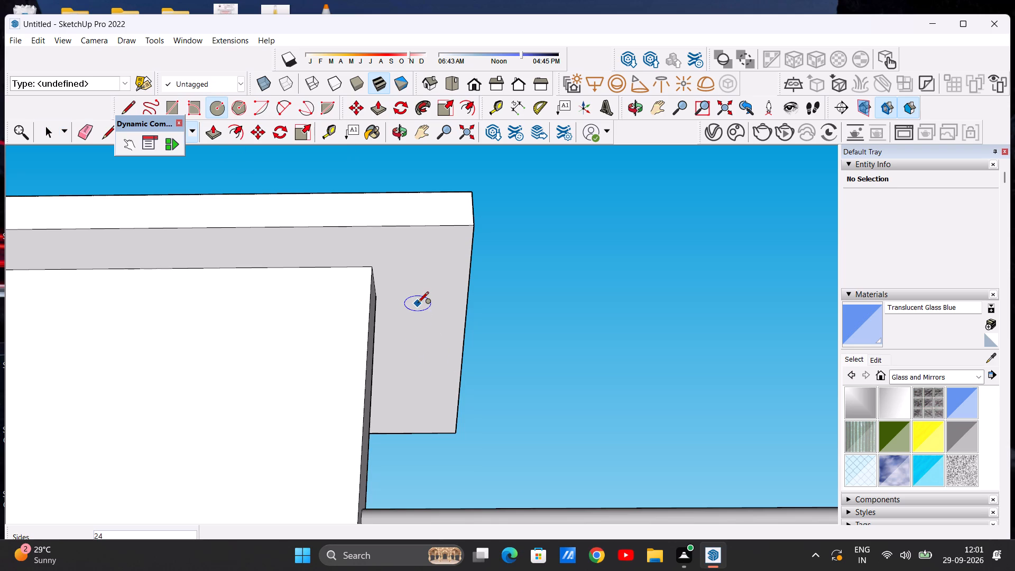
click(427, 259)
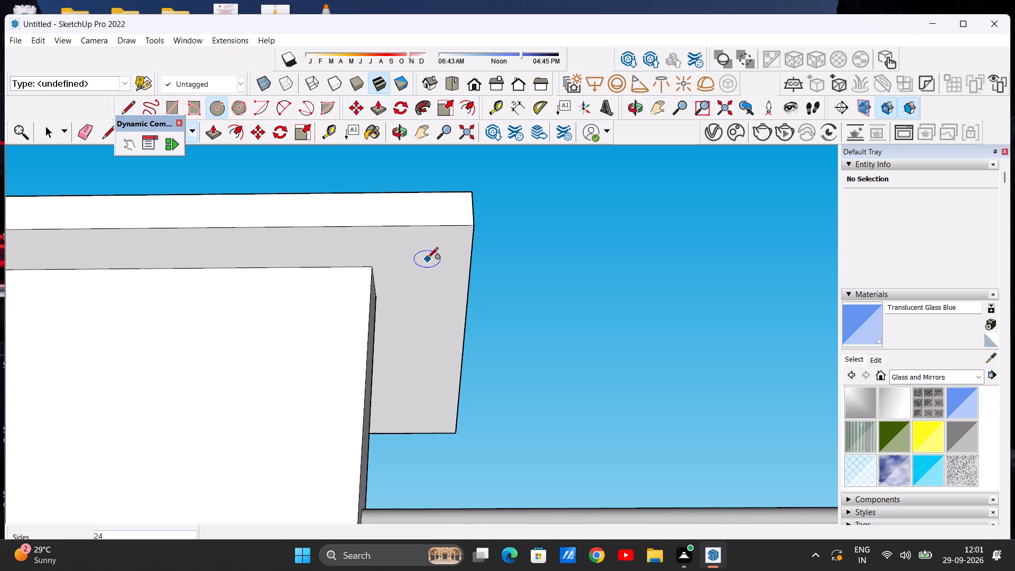
click(433, 248)
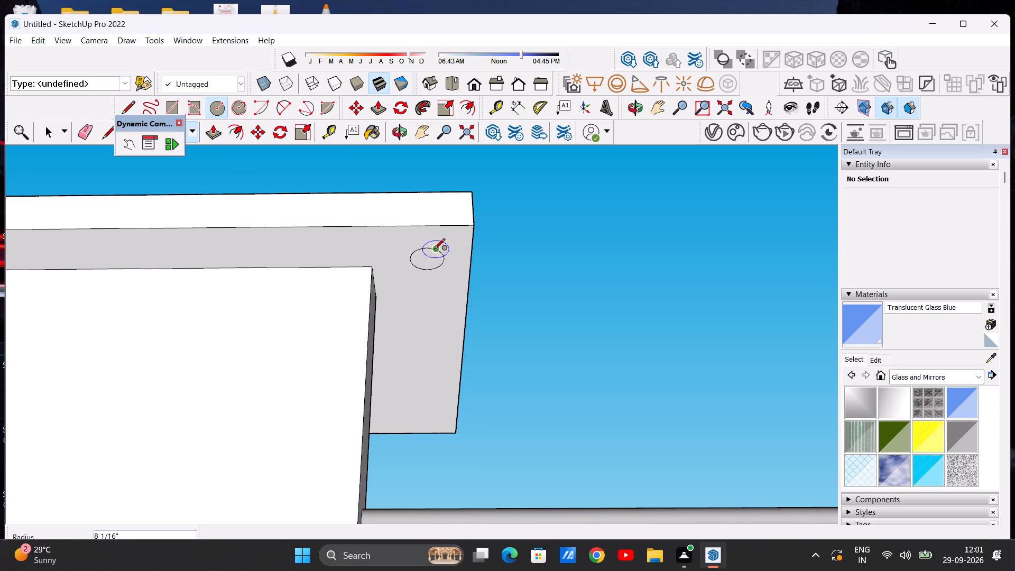
key(space)
Copy the circle on the roof overhang's underside about 14' 5 9/16" straight back, near the overhang's rear edge.
double_click(431, 250)
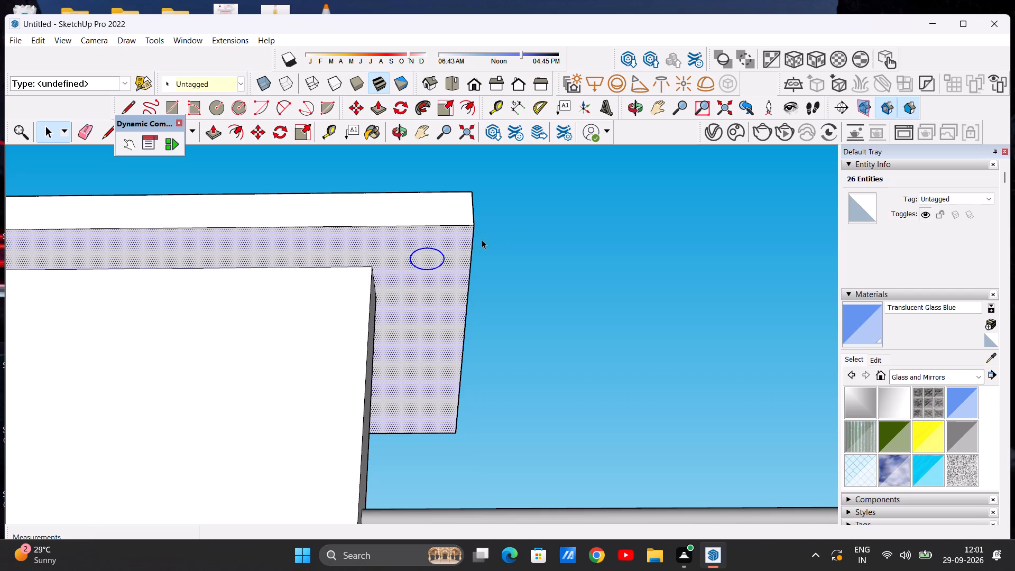
click(525, 239)
double_click(425, 254)
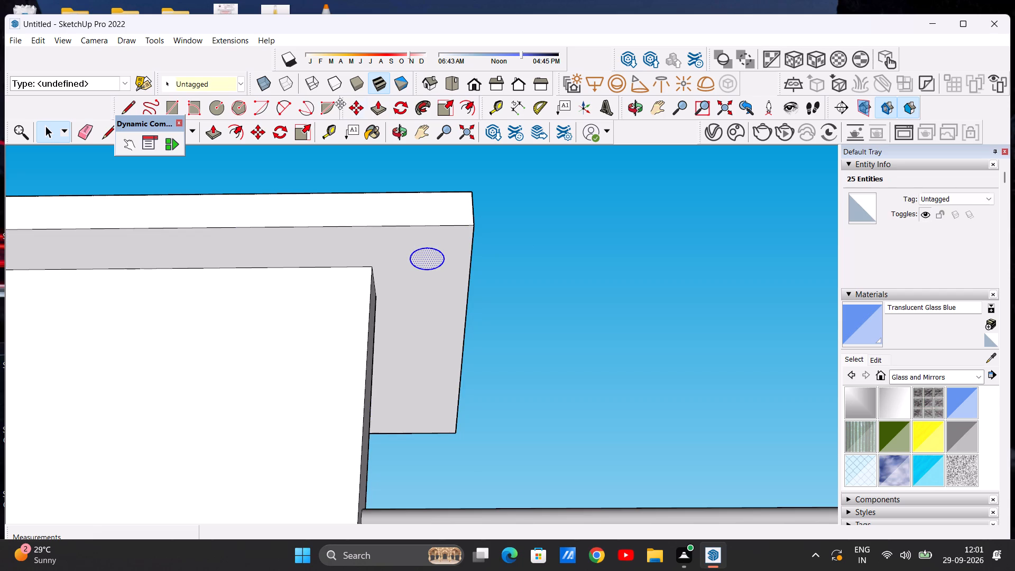
click(259, 132)
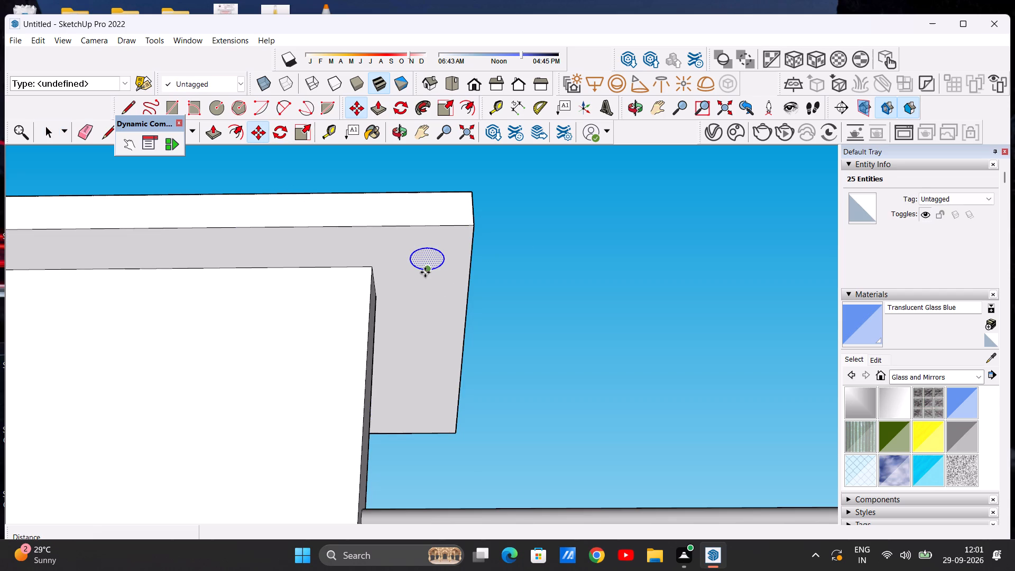
click(426, 272)
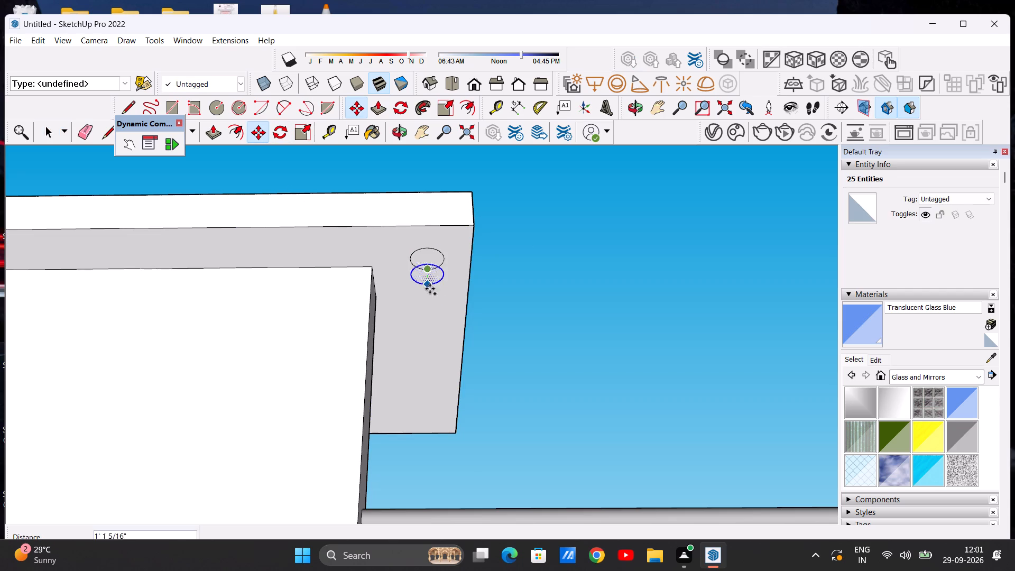
click(431, 417)
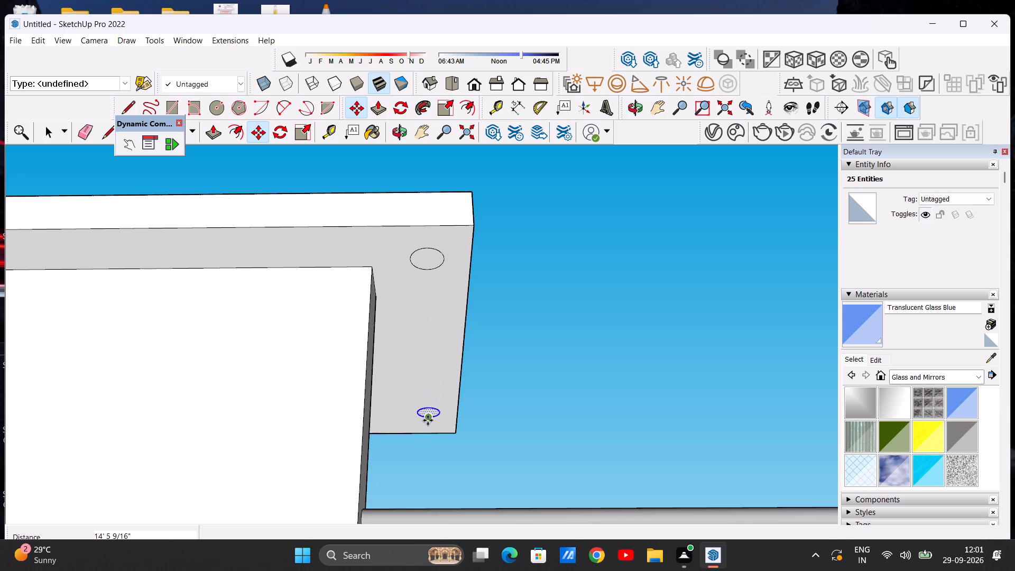
Add two more copies of the circle between the front and rear ones, forming a roughly even row along the overhang's underside.
click(428, 420)
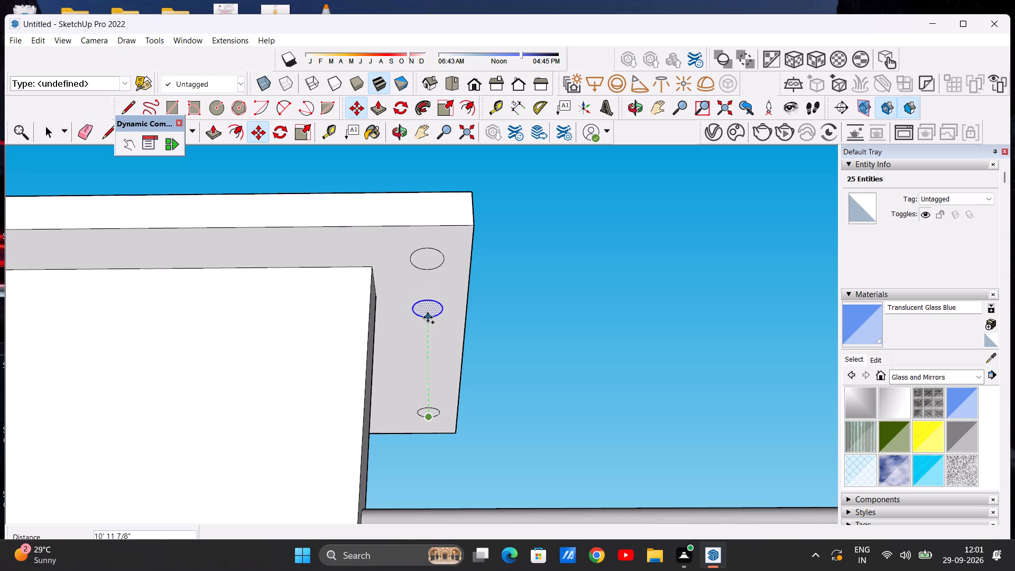
click(427, 318)
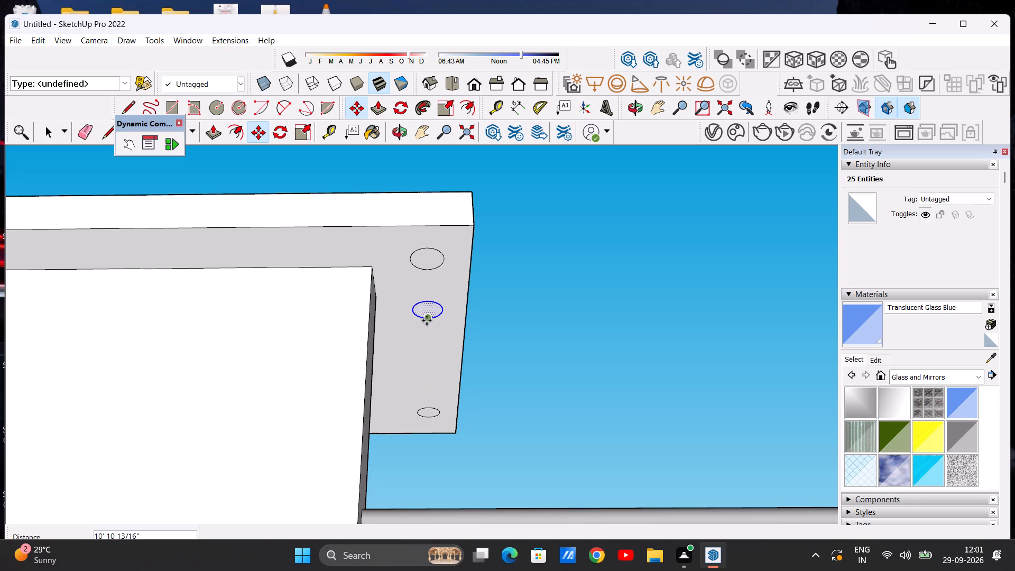
click(427, 321)
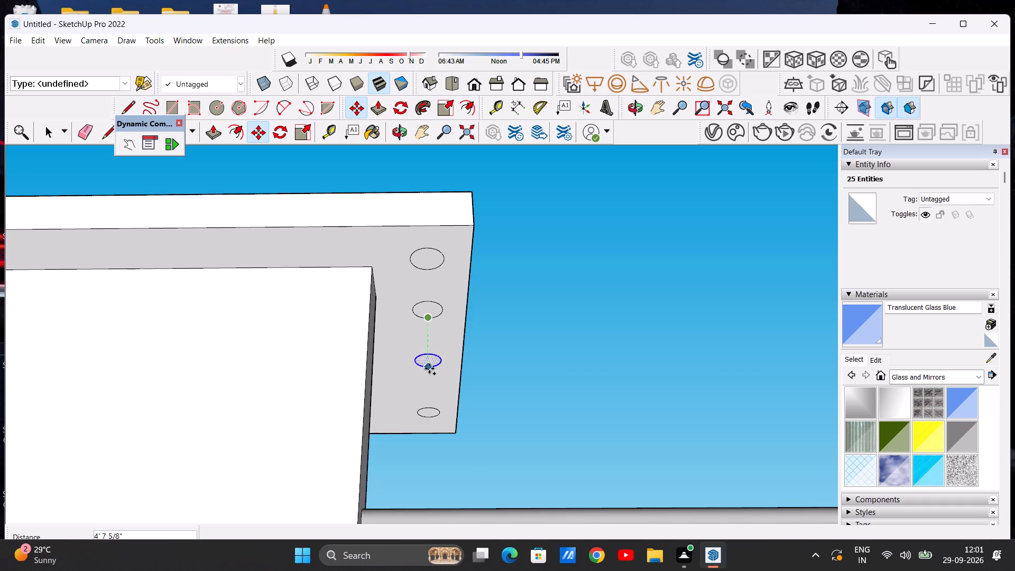
click(429, 372)
key(space)
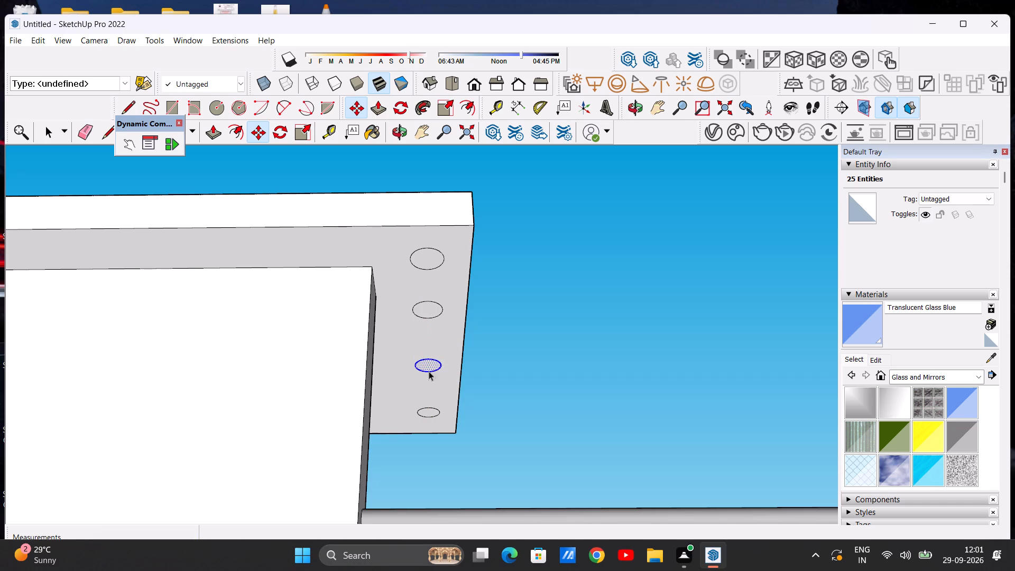
click(594, 329)
Examine the row of circles on the roof overhang's underside from several low angles, close up and from farther away.
middle_drag(495, 377, 485, 408)
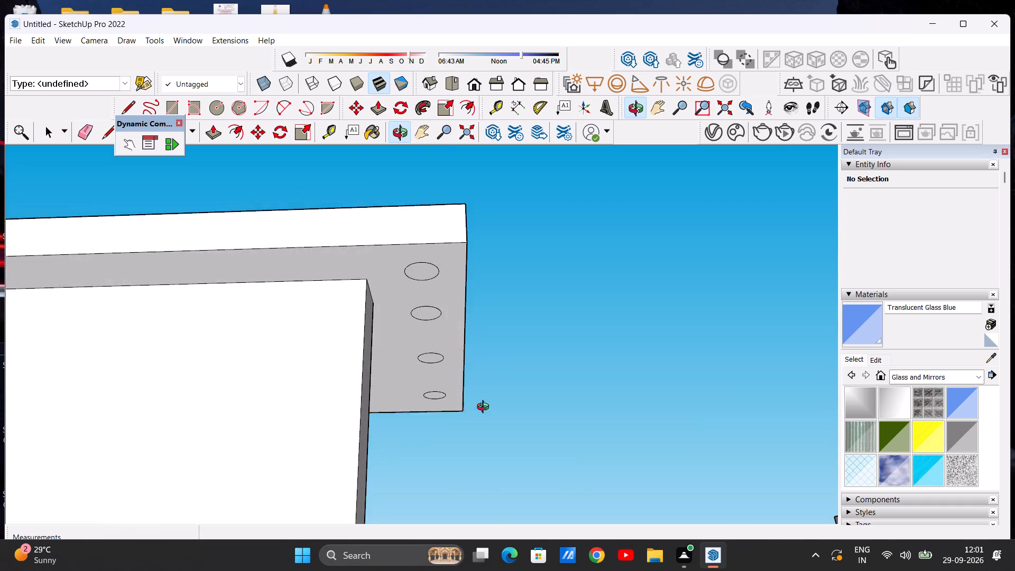
middle_drag(485, 408, 485, 411)
scroll(465, 383, down, 10)
middle_drag(395, 366, 407, 311)
scroll(426, 353, up, 12)
middle_drag(430, 349, 429, 337)
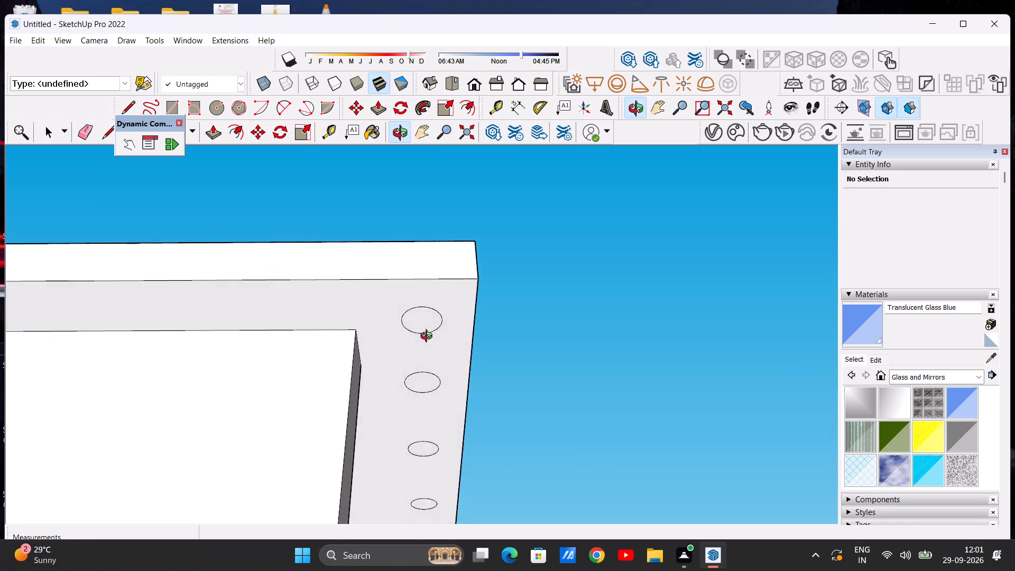
middle_drag(429, 337, 423, 315)
scroll(453, 326, down, 3)
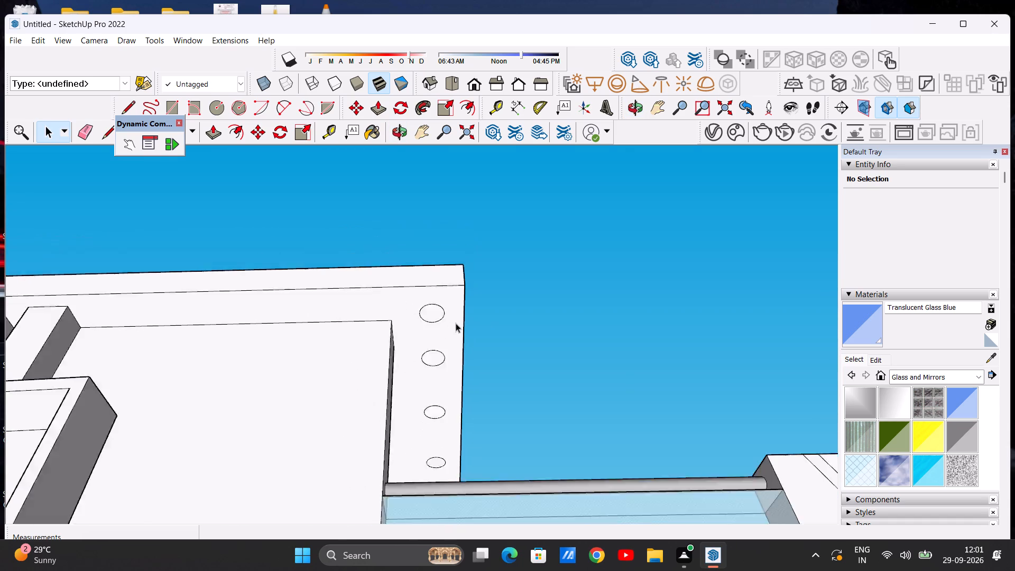
scroll(456, 323, down, 20)
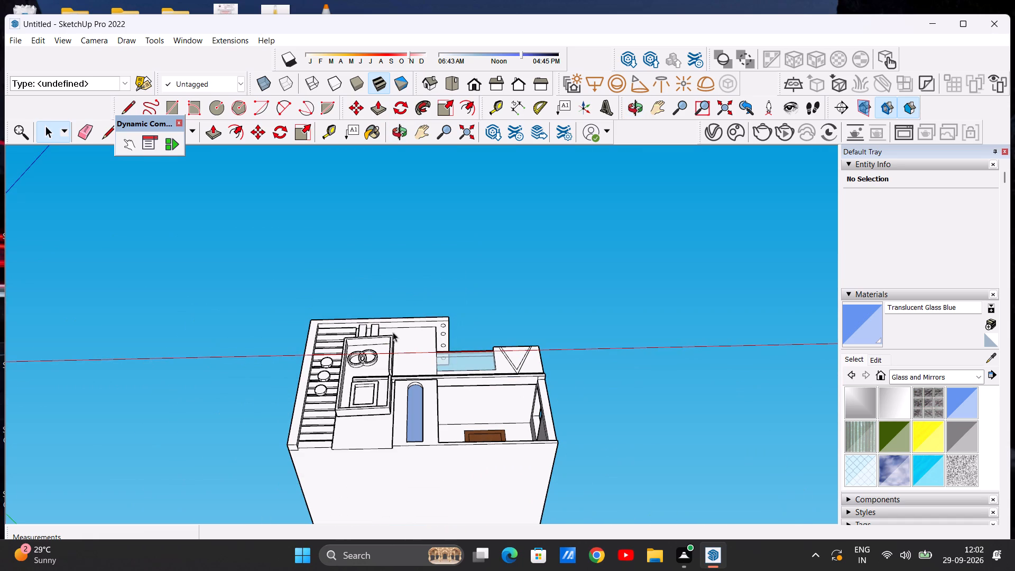
middle_drag(392, 332, 421, 340)
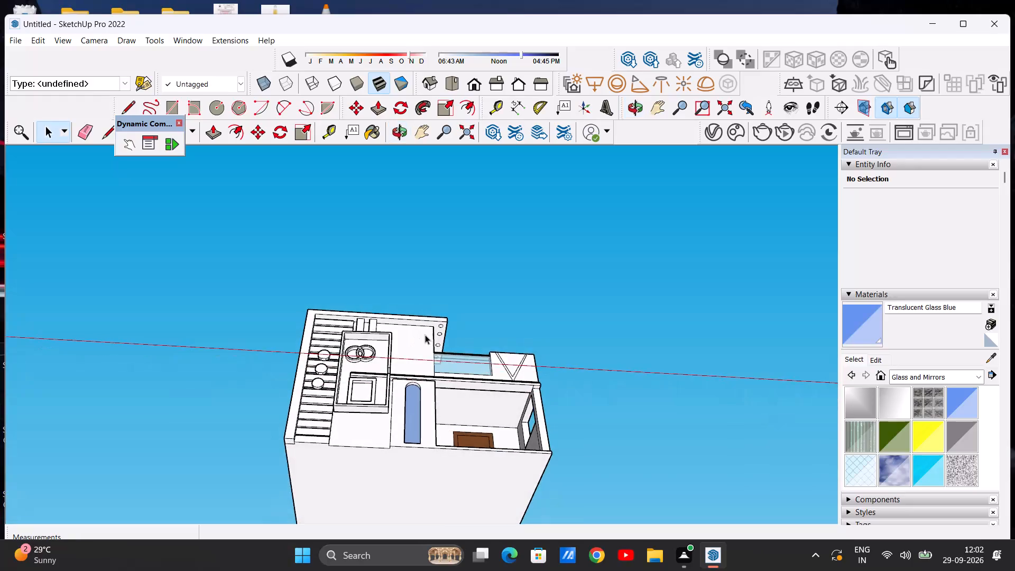
scroll(438, 344, up, 14)
middle_drag(453, 352, 372, 364)
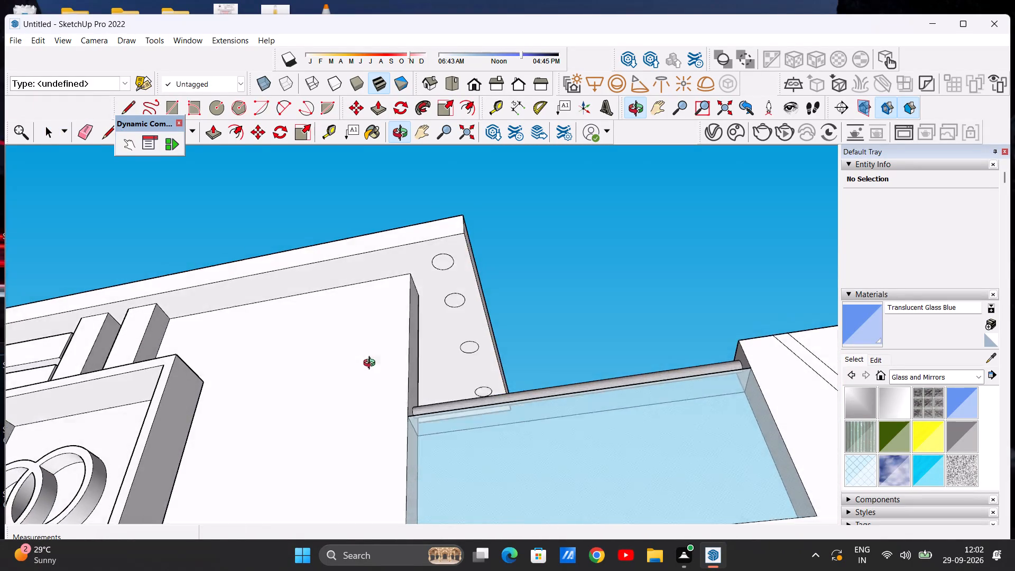
middle_drag(372, 364, 404, 291)
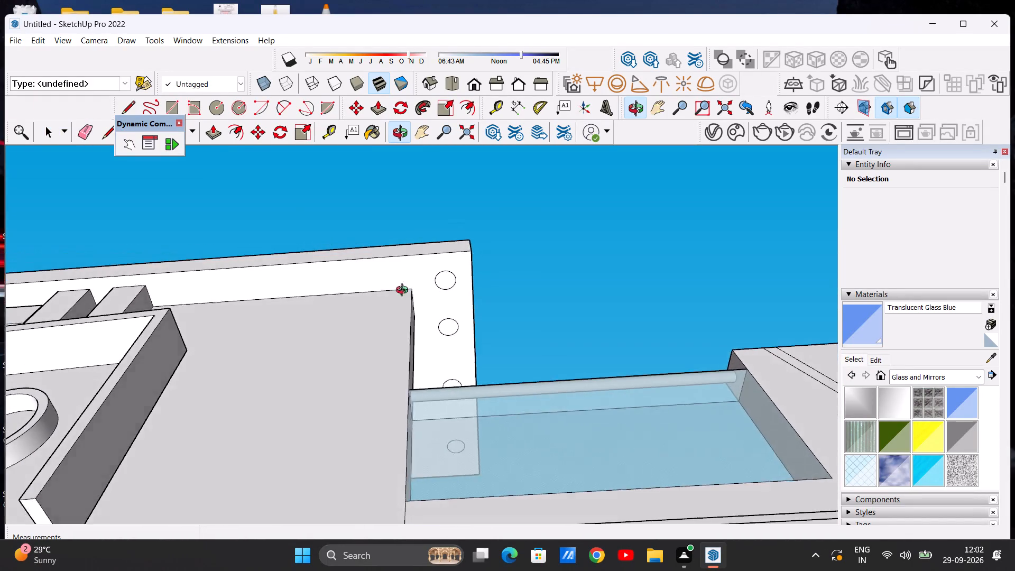
middle_drag(404, 291, 423, 391)
scroll(439, 383, up, 1)
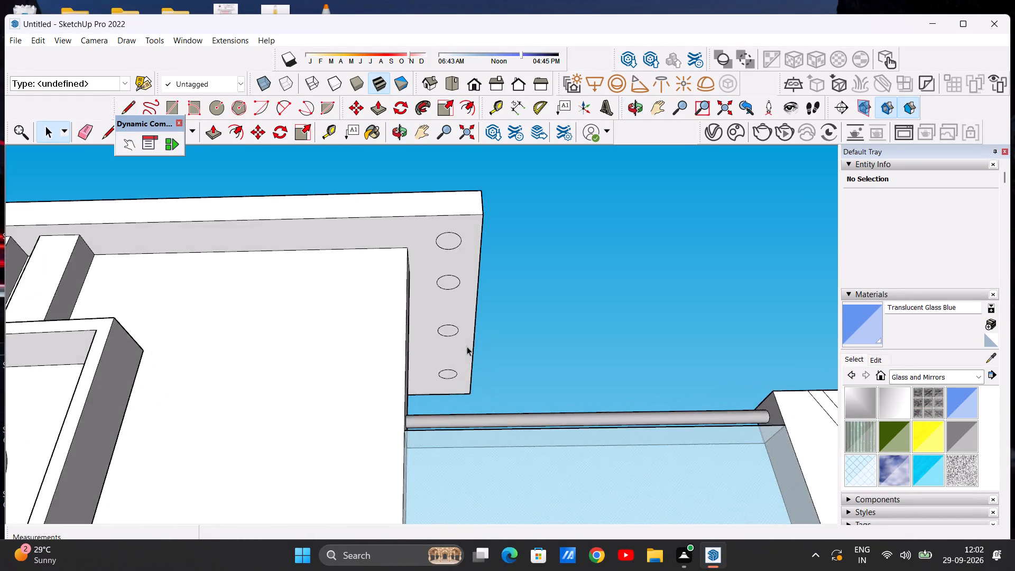
scroll(466, 336, down, 20)
middle_drag(435, 354, 338, 352)
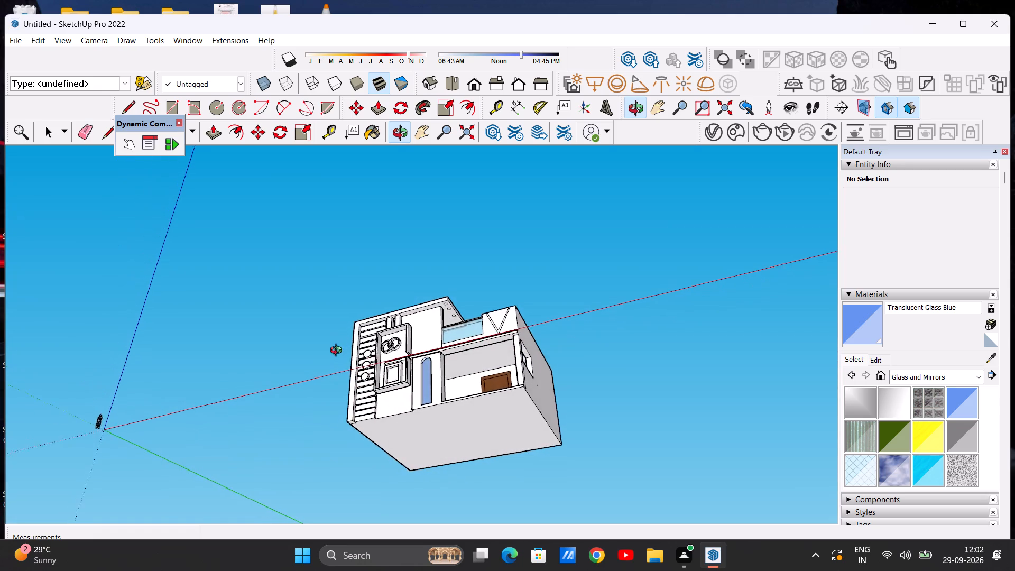
middle_drag(338, 352, 337, 353)
scroll(483, 289, up, 18)
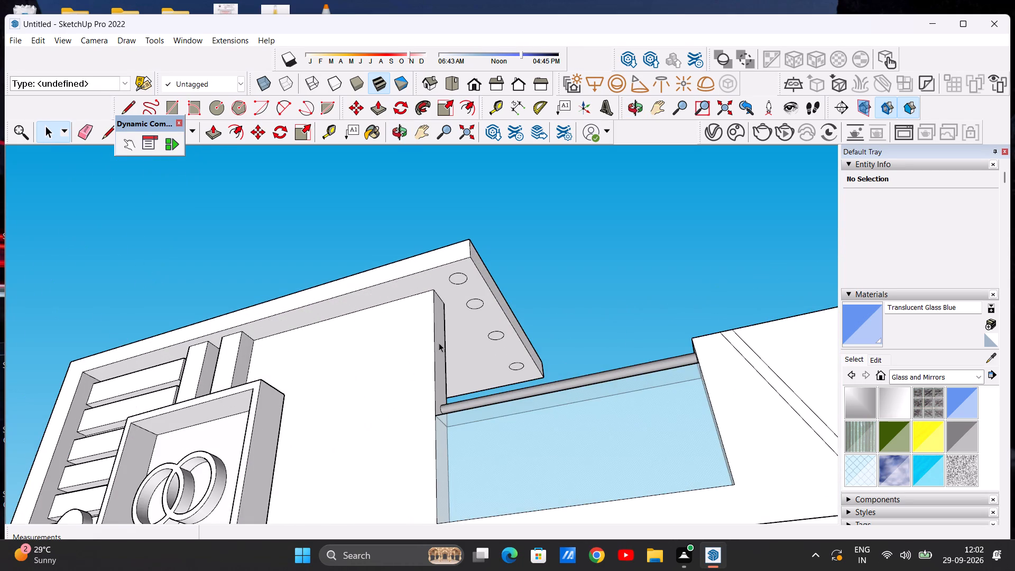
scroll(452, 367, down, 8)
Examine the whole front elevation from eye level, from below and from above, including the frame, rings, discs and overhang.
middle_drag(454, 361, 566, 439)
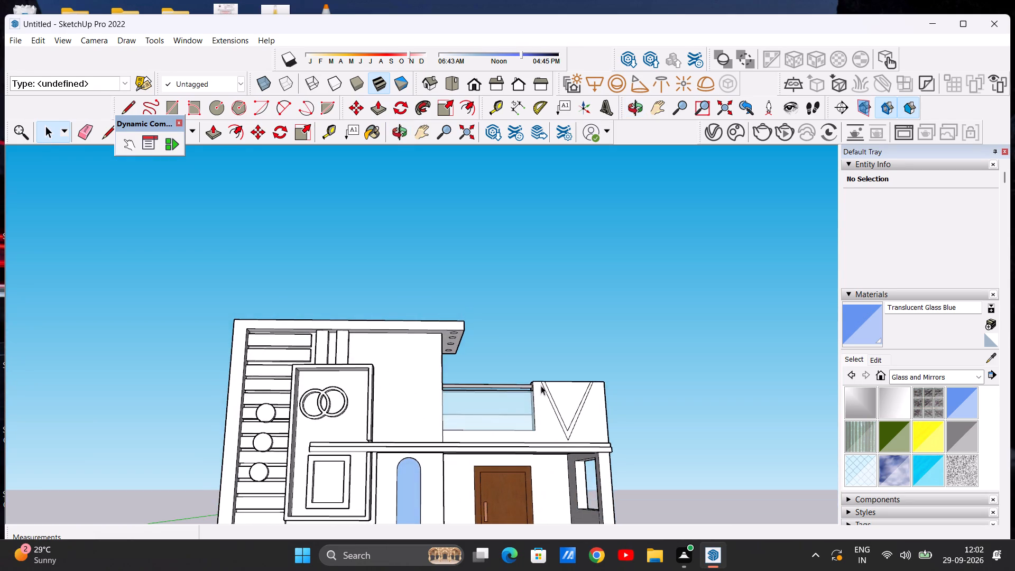
scroll(488, 327, down, 11)
middle_drag(464, 402, 464, 449)
scroll(436, 386, up, 7)
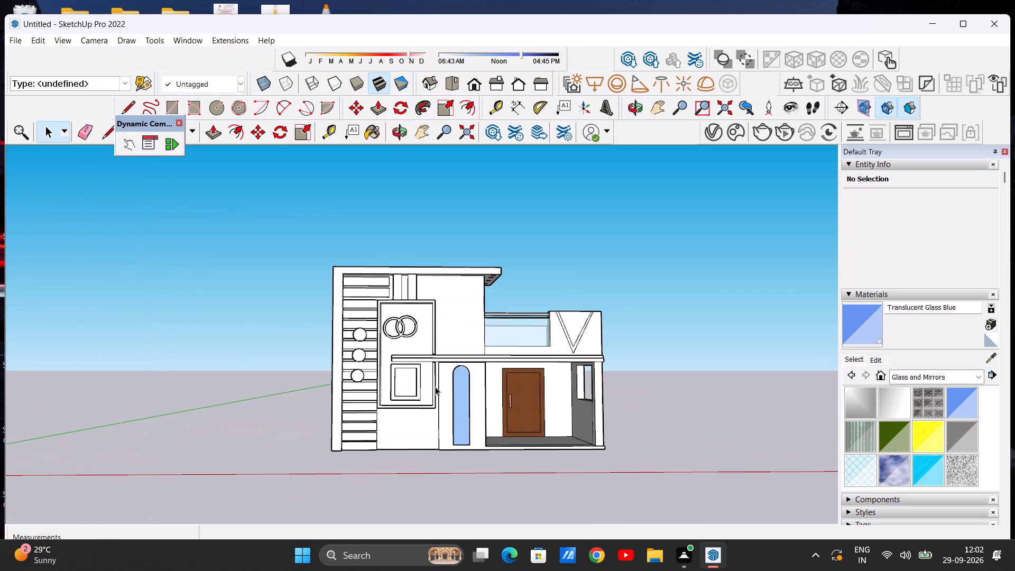
scroll(415, 367, up, 7)
scroll(418, 367, down, 6)
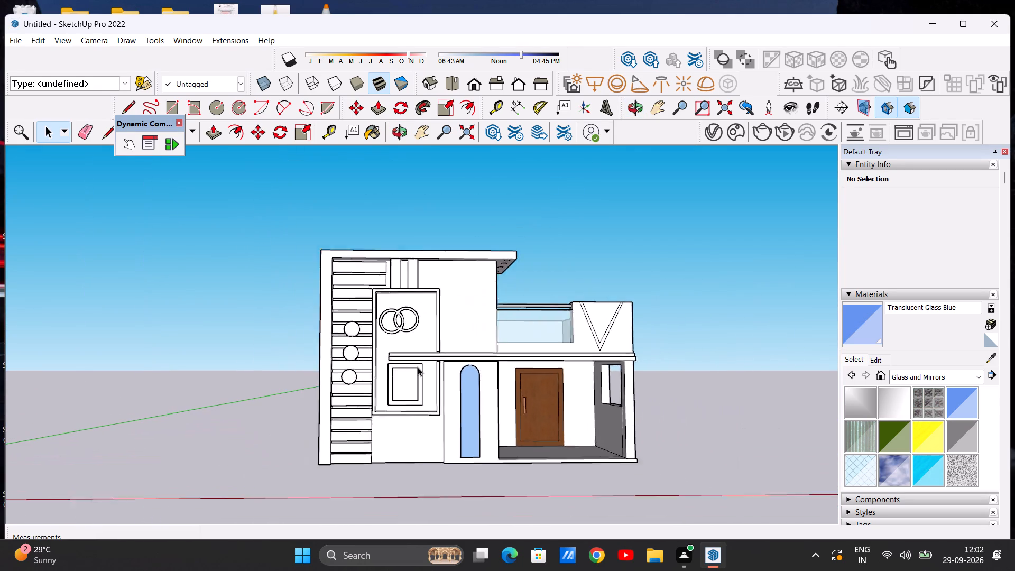
scroll(418, 367, down, 7)
middle_drag(428, 389, 417, 416)
scroll(462, 366, up, 7)
scroll(437, 332, up, 6)
middle_drag(441, 357, 445, 325)
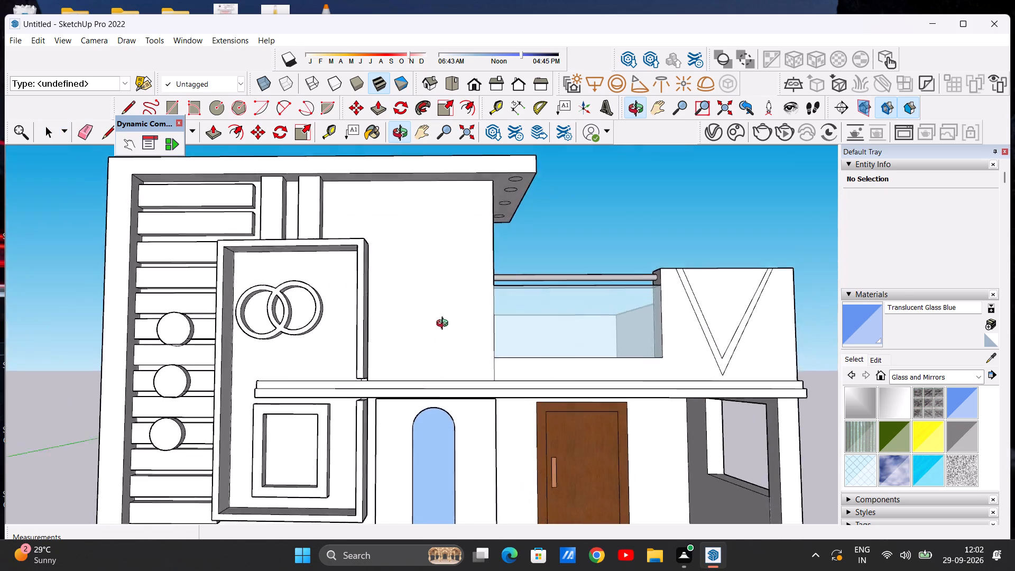
middle_drag(445, 325, 446, 269)
scroll(445, 265, down, 6)
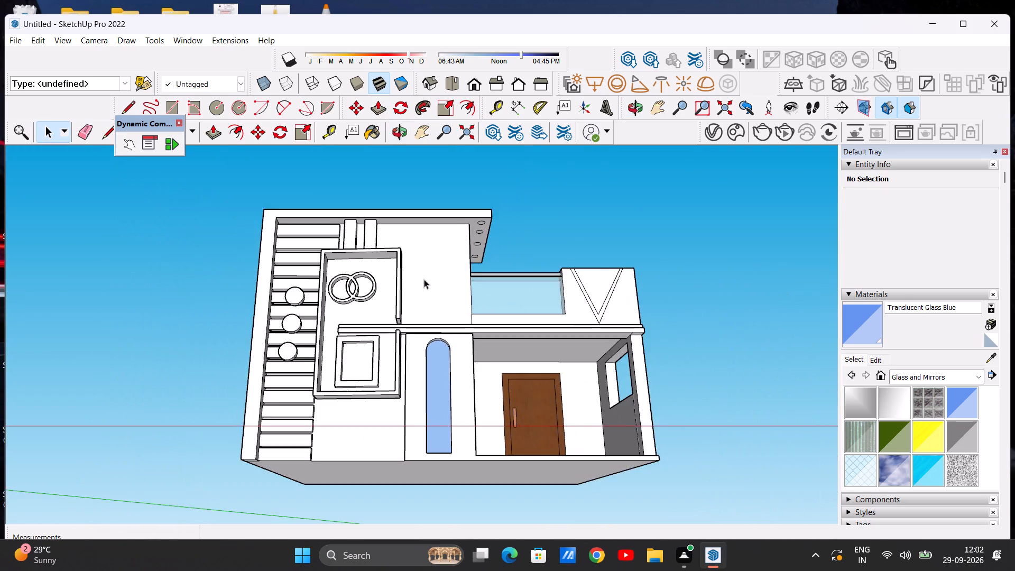
scroll(417, 275, up, 5)
middle_drag(419, 274, 421, 410)
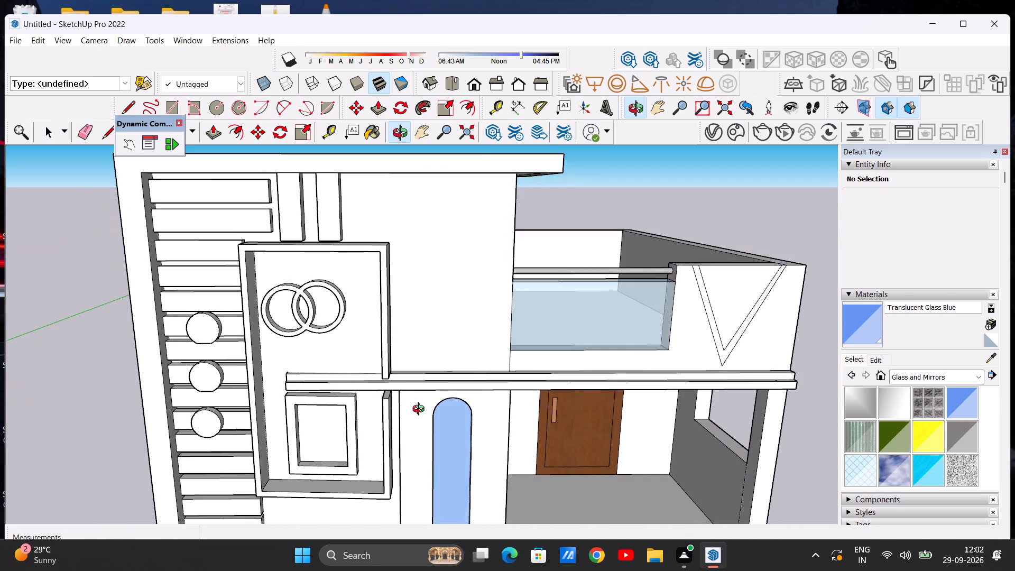
middle_drag(421, 410, 414, 394)
scroll(424, 348, down, 7)
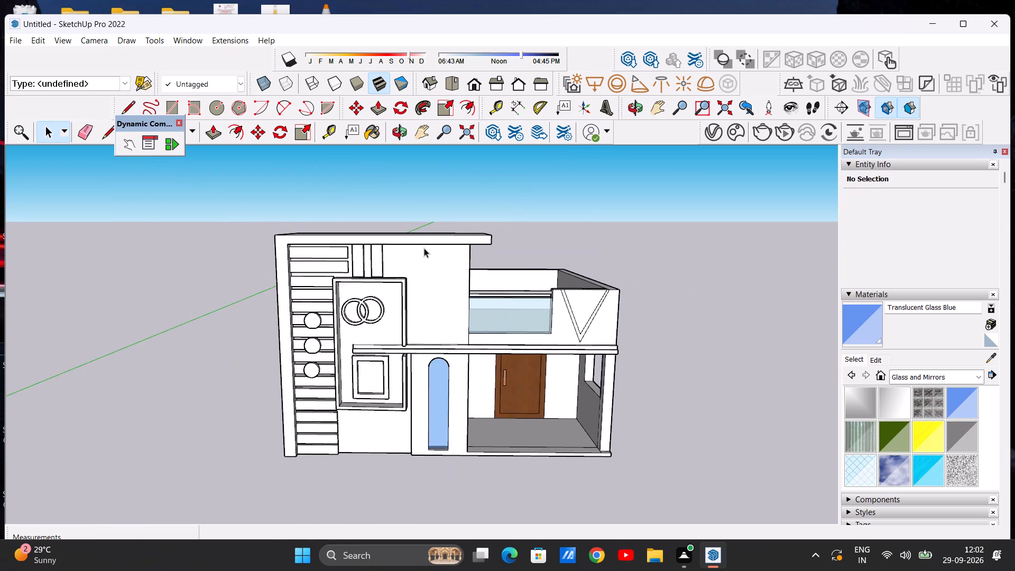
scroll(424, 248, down, 8)
Examine the house from all around, including the side walls, side window opening, rear and open terrace, ending back at the front.
middle_drag(406, 293, 760, 298)
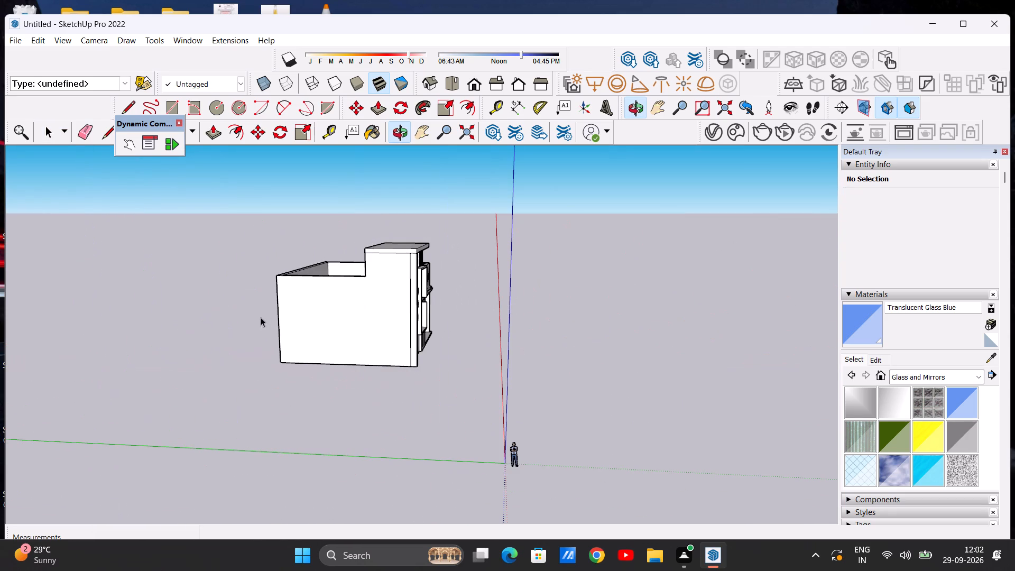
middle_drag(267, 319, 490, 321)
middle_drag(249, 329, 494, 317)
middle_drag(239, 333, 456, 330)
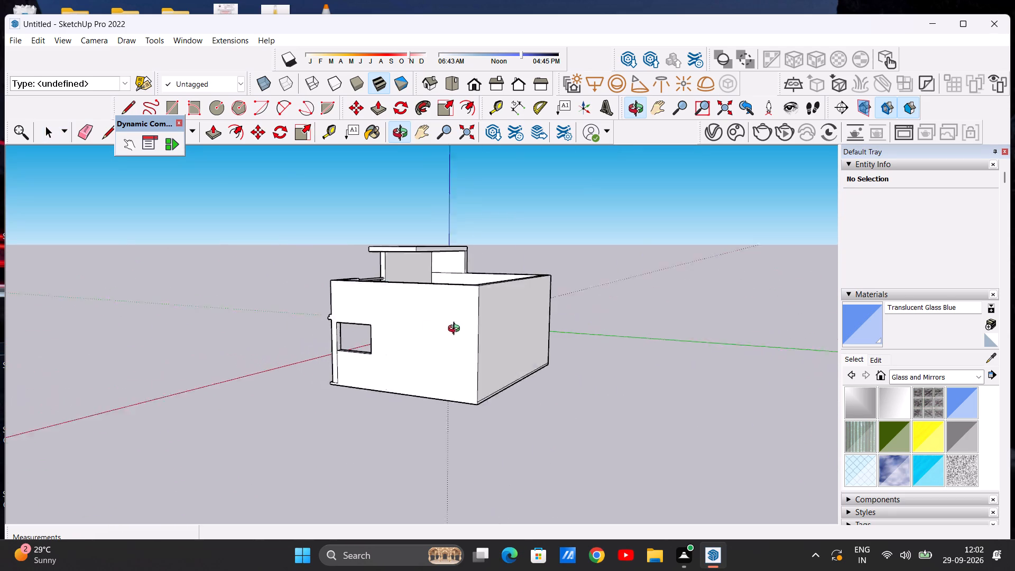
middle_drag(456, 330, 474, 330)
middle_drag(309, 334, 545, 334)
middle_drag(353, 326, 589, 317)
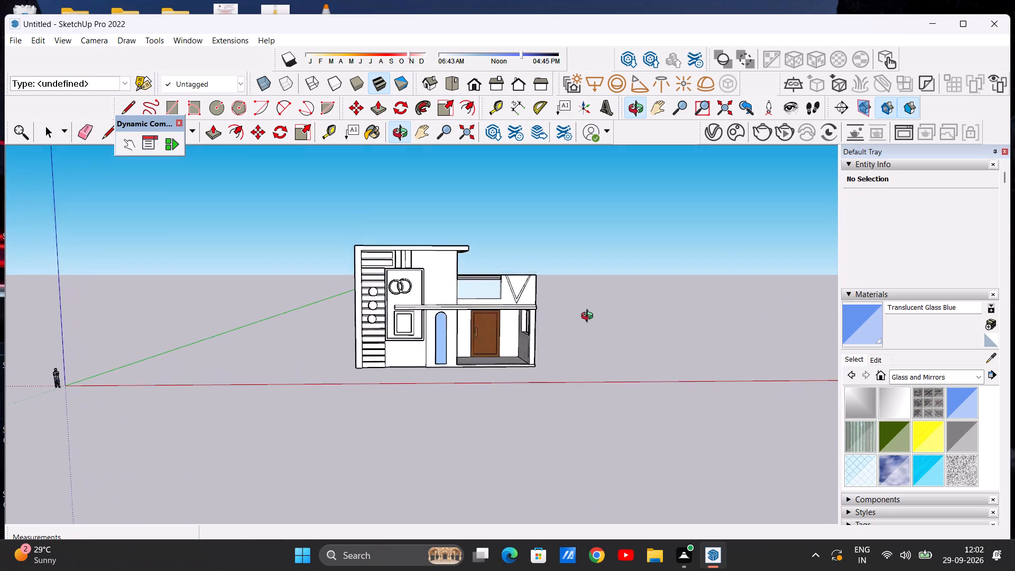
middle_drag(589, 317, 580, 288)
scroll(449, 266, up, 15)
scroll(432, 293, down, 8)
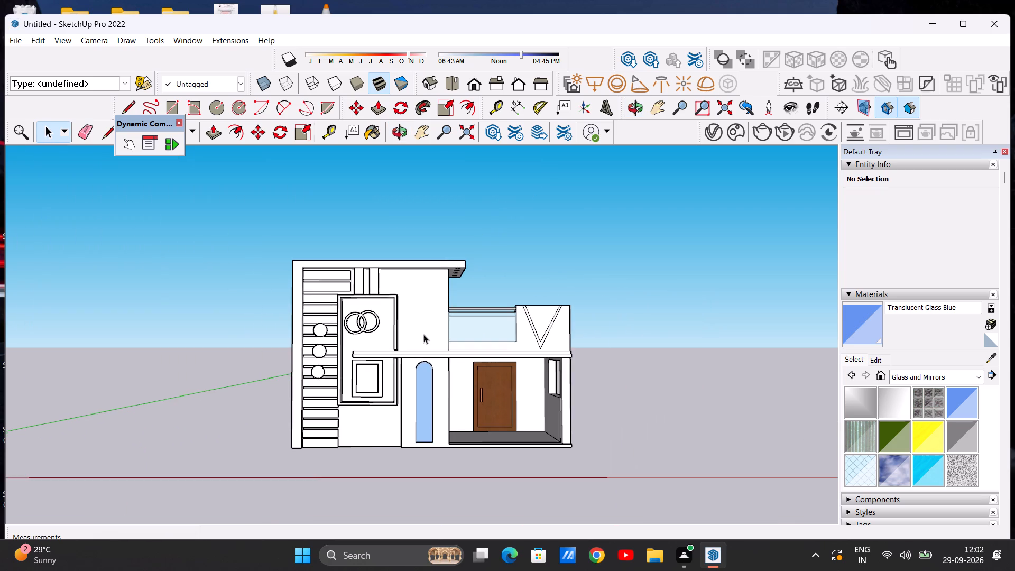
scroll(423, 334, down, 6)
middle_drag(449, 400, 61, 452)
middle_drag(331, 392, 330, 386)
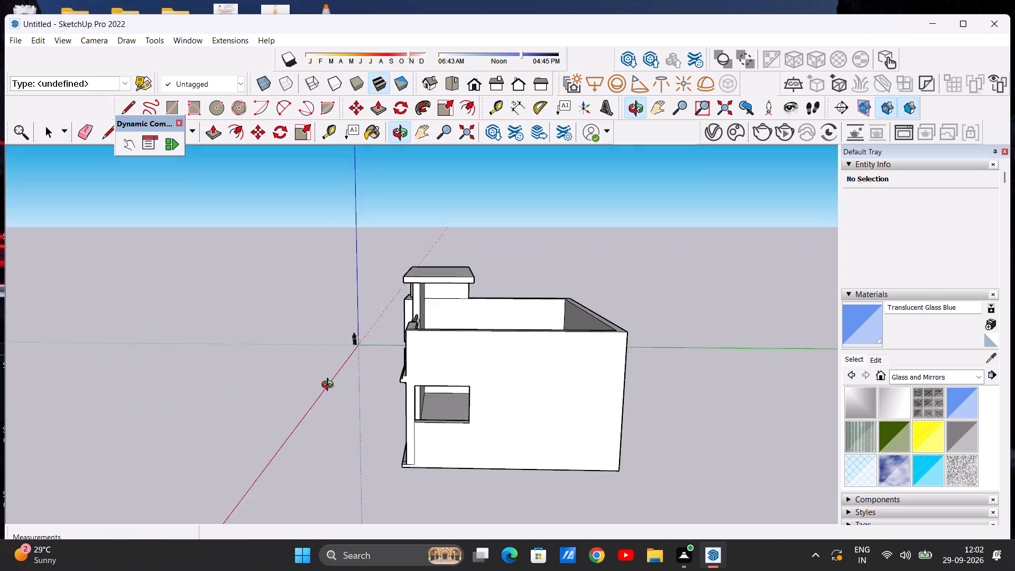
middle_drag(330, 386, 359, 342)
scroll(474, 368, up, 10)
scroll(447, 365, down, 5)
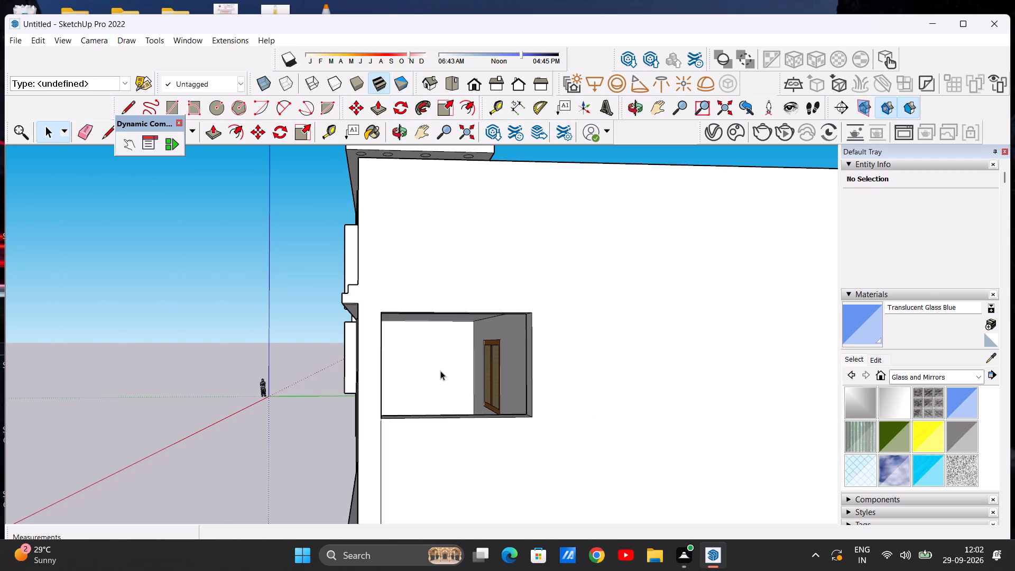
middle_drag(451, 363, 207, 443)
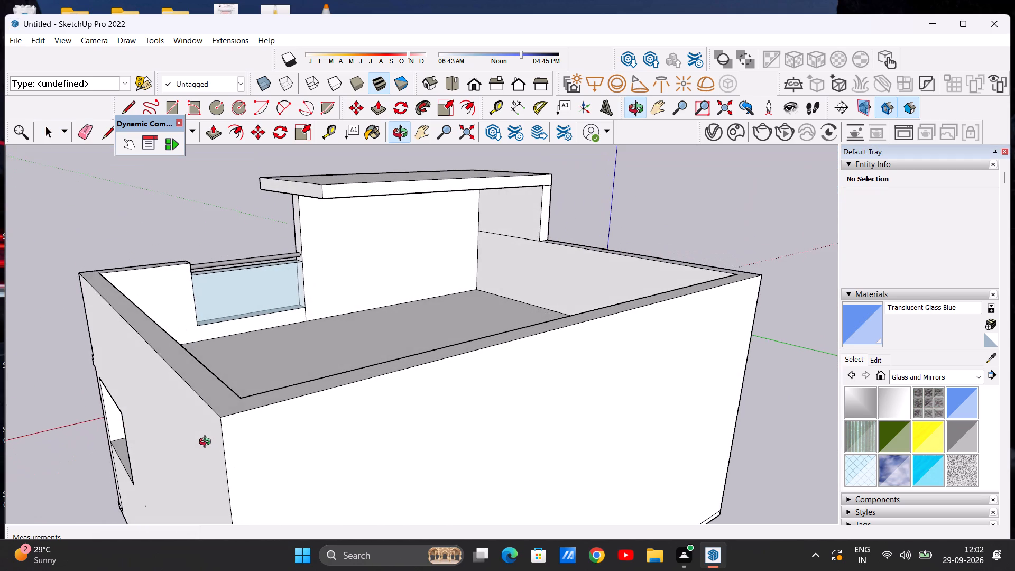
middle_drag(207, 443, 460, 364)
middle_drag(460, 364, 651, 377)
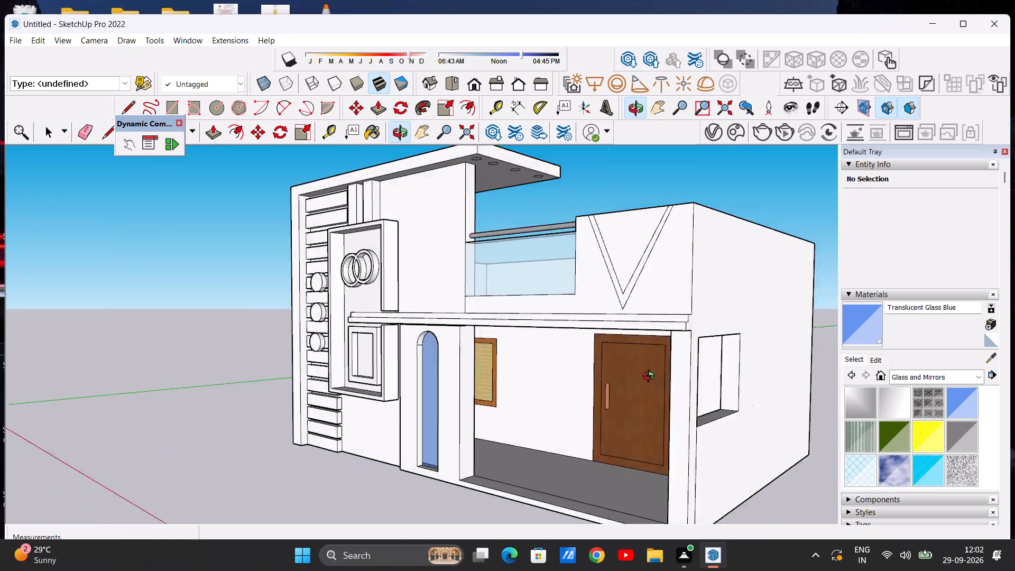
middle_drag(651, 377, 784, 372)
scroll(635, 373, down, 5)
scroll(601, 381, up, 1)
scroll(595, 384, down, 3)
scroll(709, 380, up, 3)
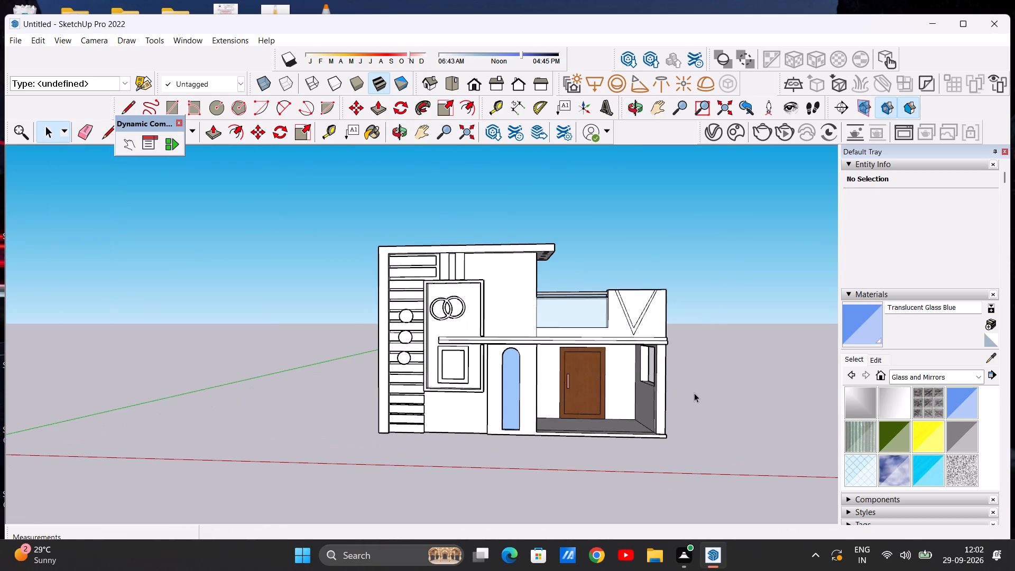
Examine the strips with raised discs, the framed rings and the whole house up close, from the side and from above.
scroll(638, 383, down, 3)
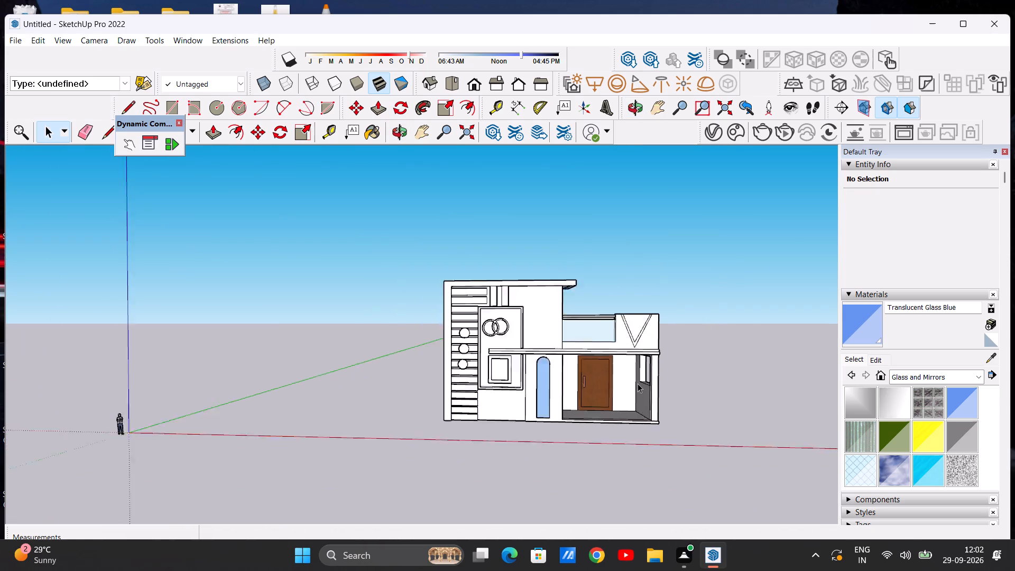
scroll(638, 383, down, 3)
scroll(584, 370, up, 7)
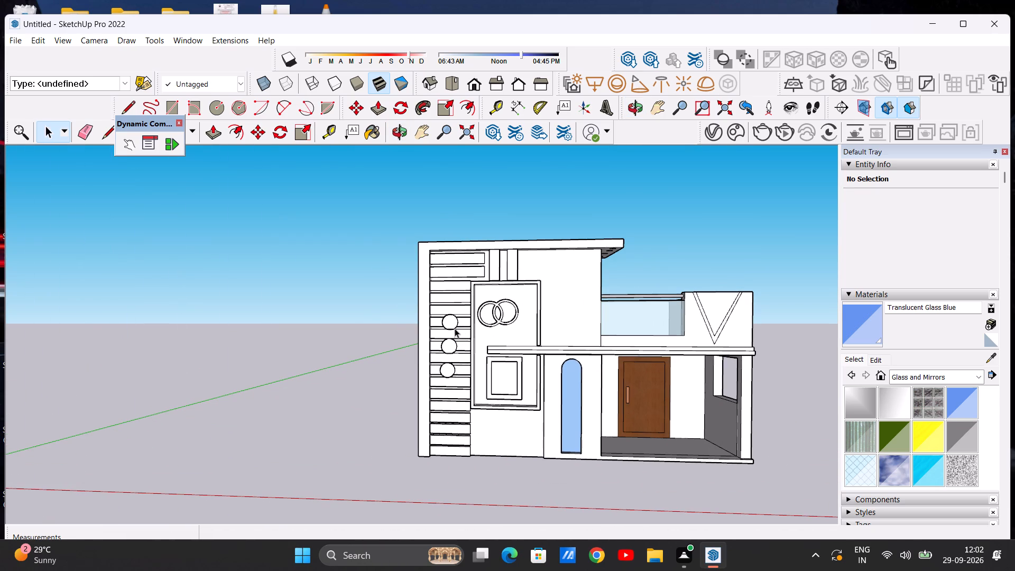
scroll(436, 325, up, 9)
scroll(465, 304, down, 10)
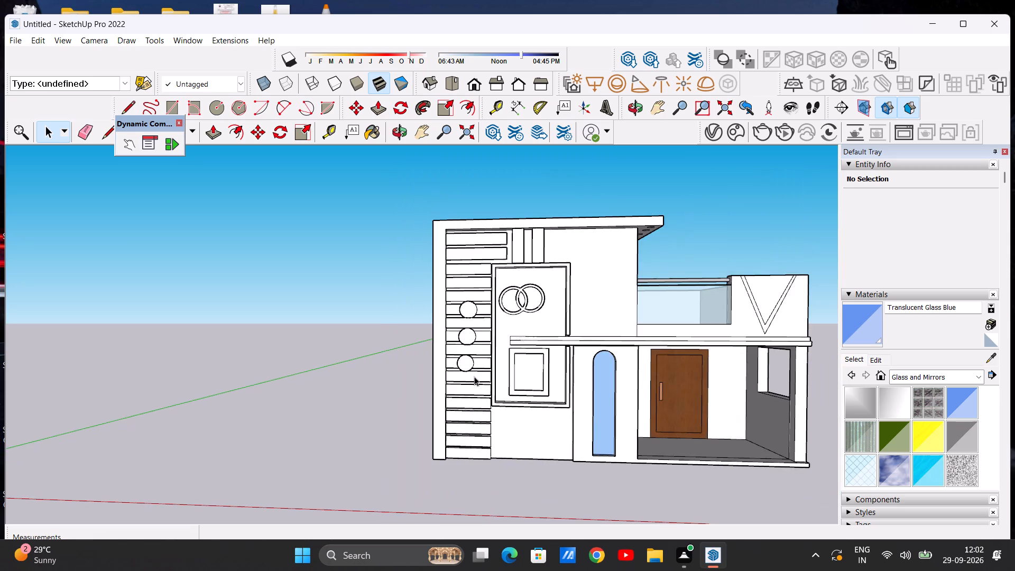
middle_drag(479, 379, 664, 420)
scroll(491, 330, up, 7)
scroll(400, 293, up, 3)
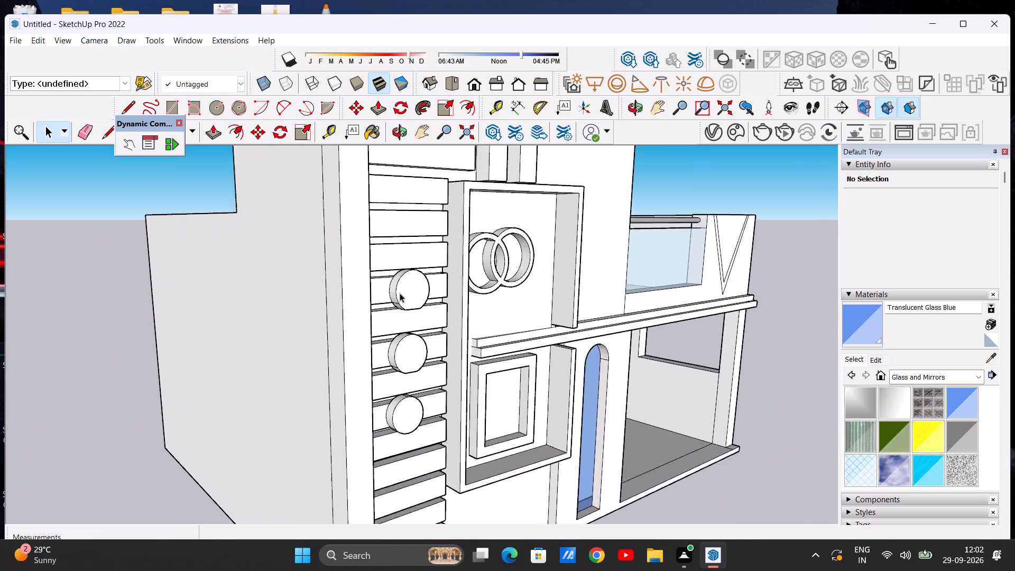
scroll(400, 293, up, 4)
scroll(384, 318, down, 13)
scroll(387, 292, up, 20)
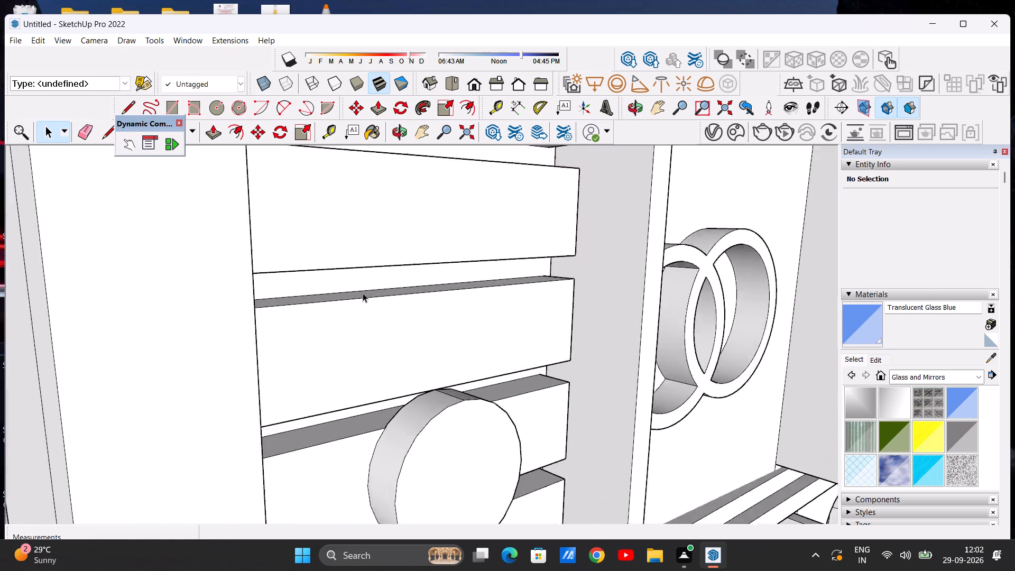
scroll(363, 293, up, 2)
scroll(367, 297, down, 14)
middle_drag(383, 302, 262, 376)
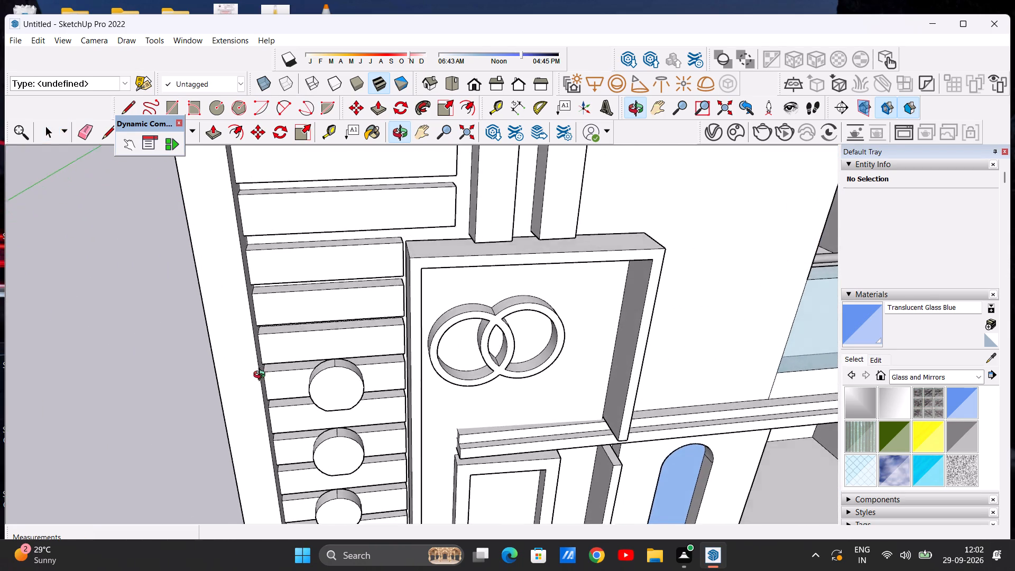
middle_drag(262, 376, 303, 372)
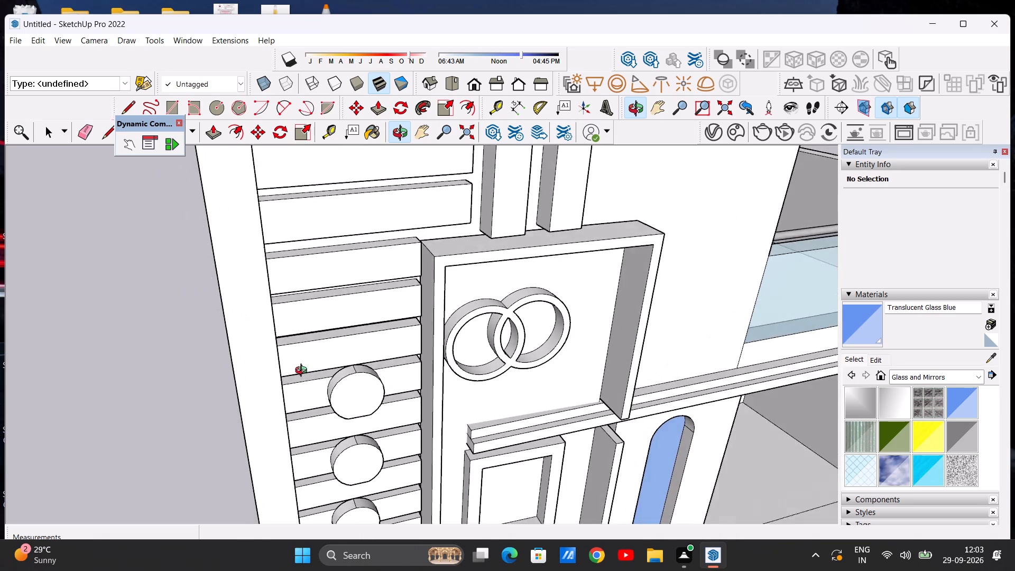
middle_drag(303, 372, 288, 352)
scroll(271, 366, down, 16)
middle_drag(303, 416, 300, 413)
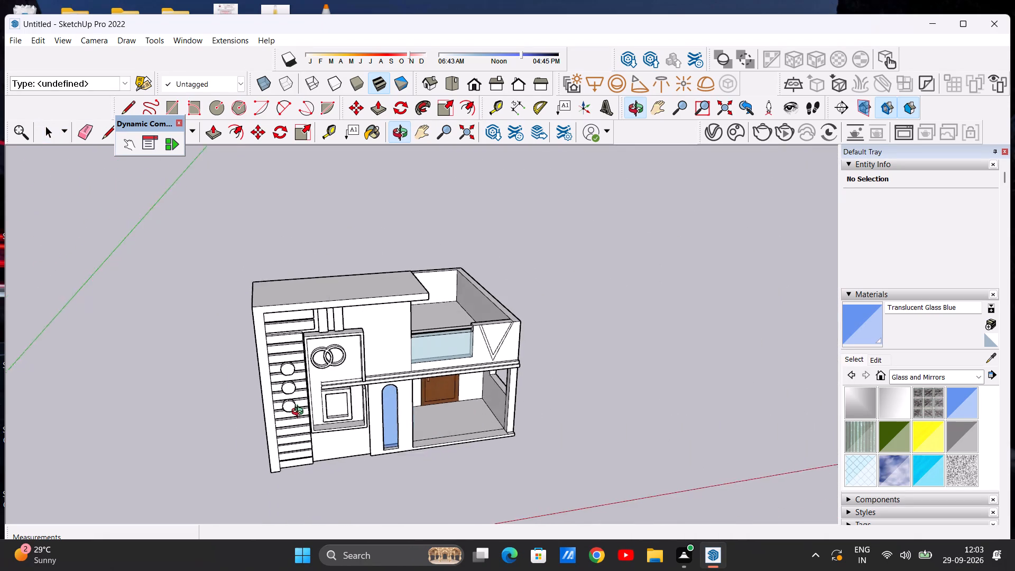
middle_drag(300, 413, 272, 364)
scroll(257, 379, down, 3)
scroll(330, 369, up, 4)
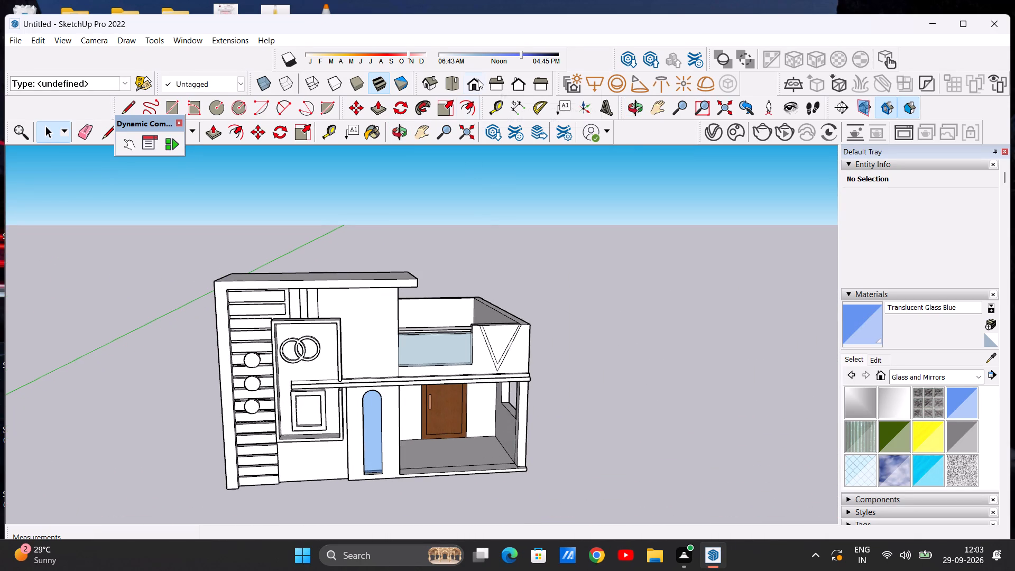
Switch to the standard front view and examine the frame, rings, discs, arched window and door up close and from farther away.
click(478, 79)
scroll(476, 271, up, 5)
scroll(445, 302, down, 9)
scroll(367, 278, up, 8)
scroll(387, 334, up, 8)
scroll(374, 330, down, 15)
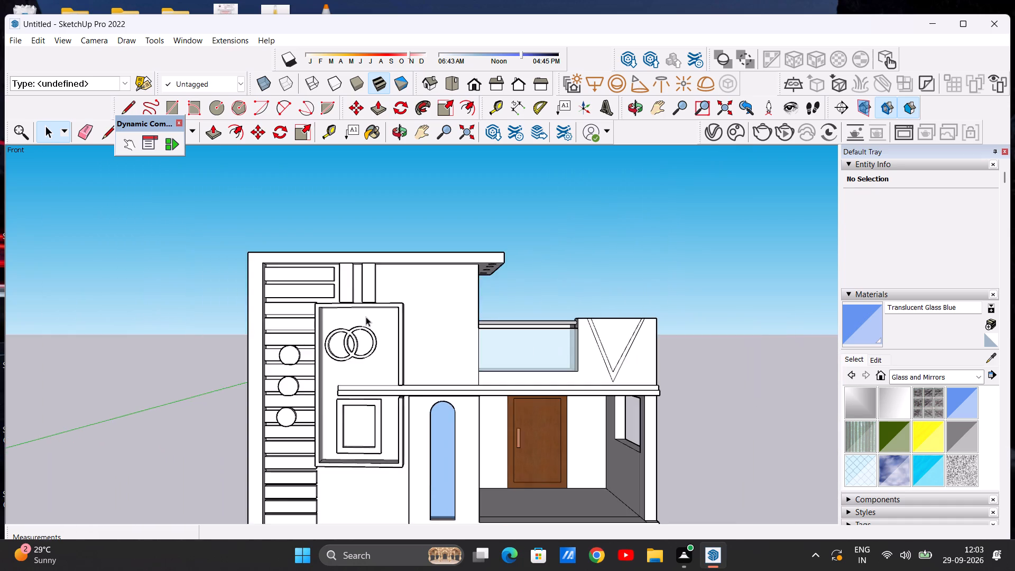
scroll(366, 317, down, 4)
scroll(359, 392, up, 7)
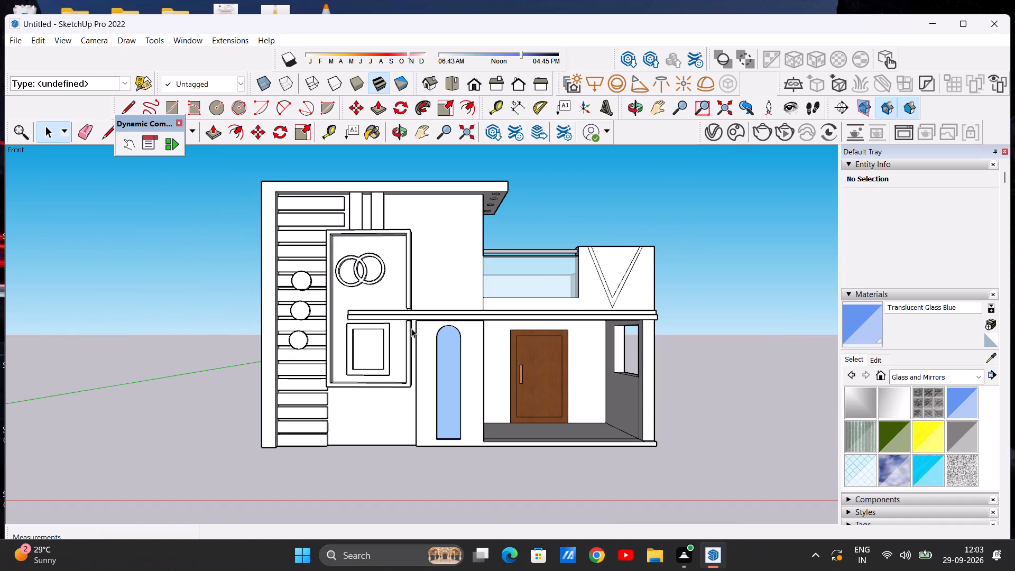
scroll(416, 318, down, 3)
scroll(409, 305, up, 7)
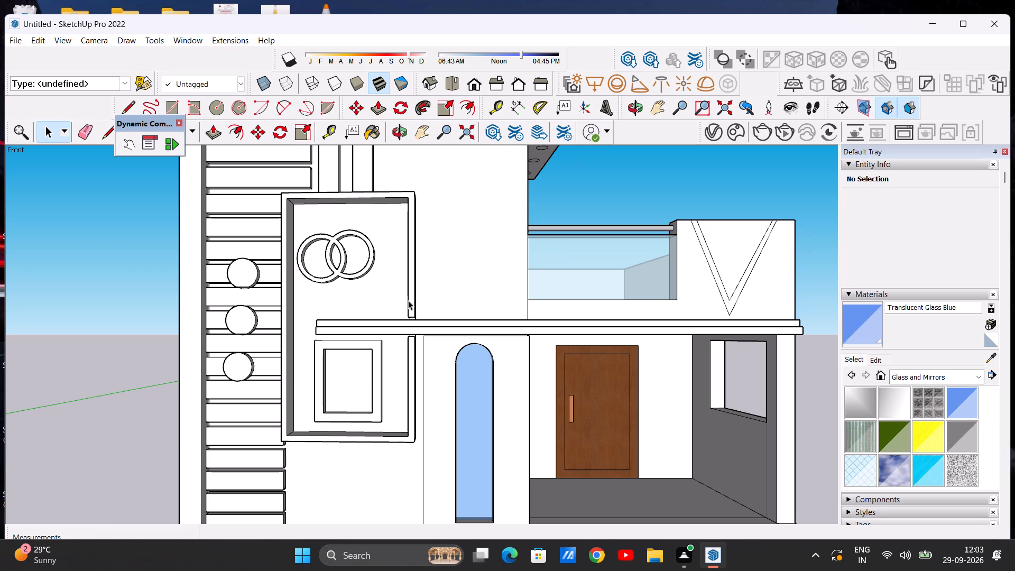
scroll(457, 268, down, 8)
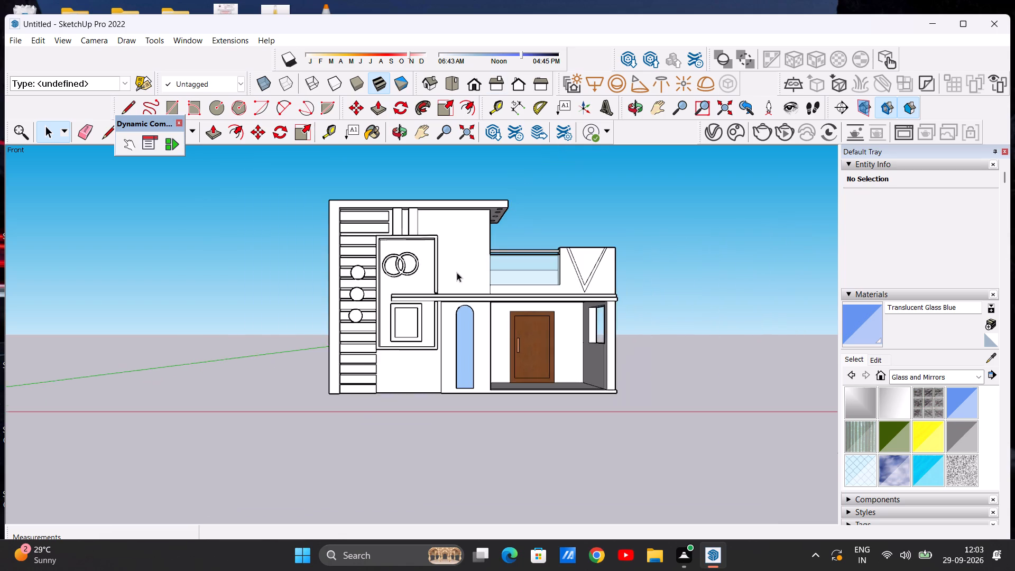
scroll(439, 284, up, 9)
scroll(373, 326, up, 8)
scroll(391, 374, down, 2)
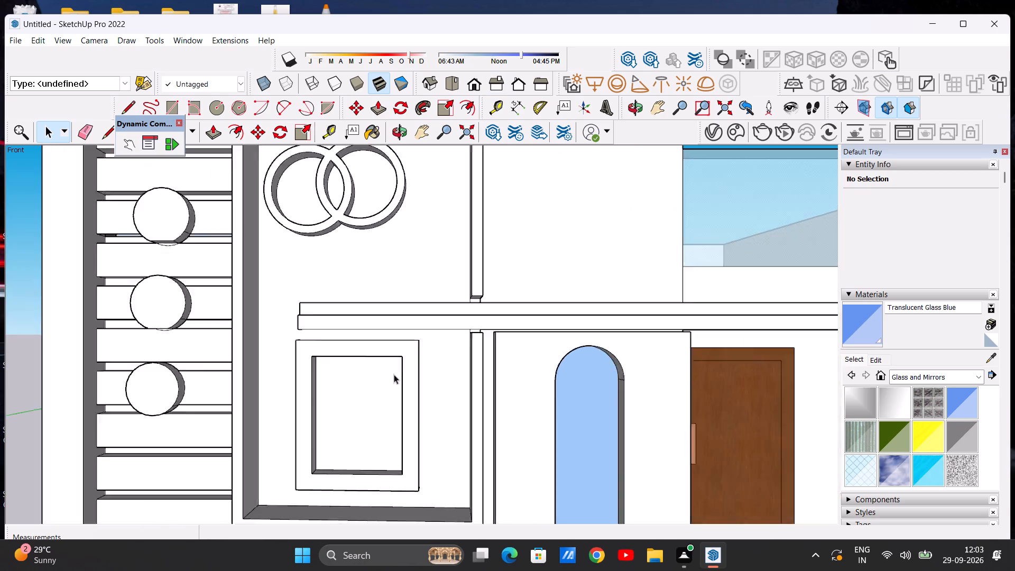
scroll(394, 374, down, 15)
scroll(380, 308, up, 12)
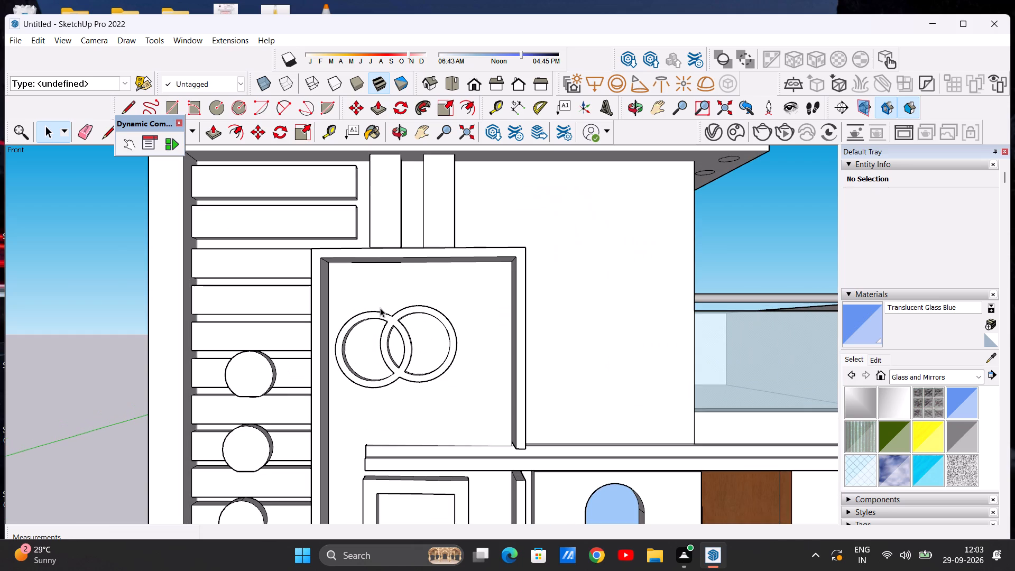
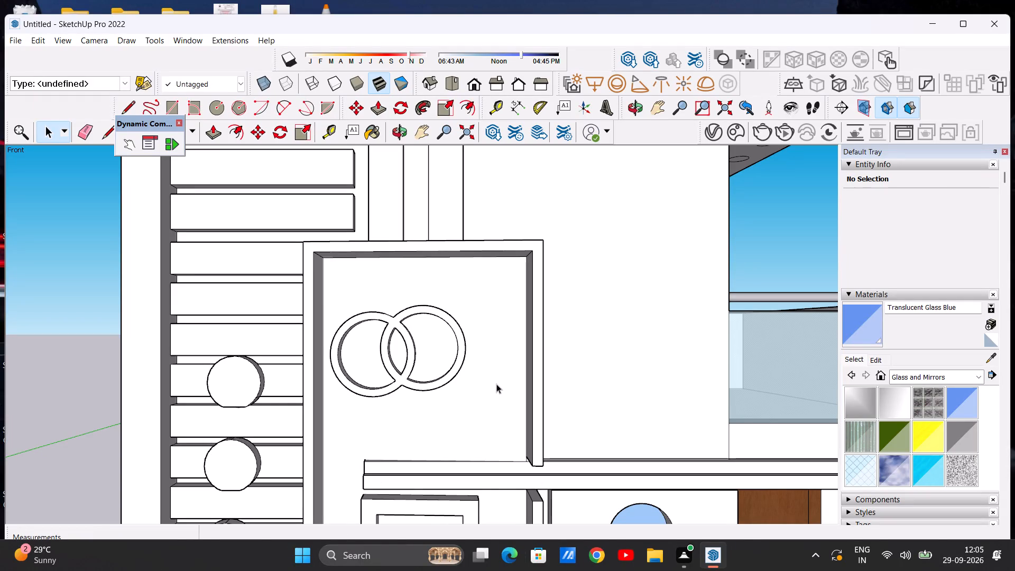
Examine the whole front elevation from near and far, including the blank upper wall beside the framed rings.
ctrl+scroll(496, 384, down, 5)
ctrl+scroll(496, 384, up, 3)
scroll(496, 384, down, 8)
ctrl+scroll(496, 384, down, 1)
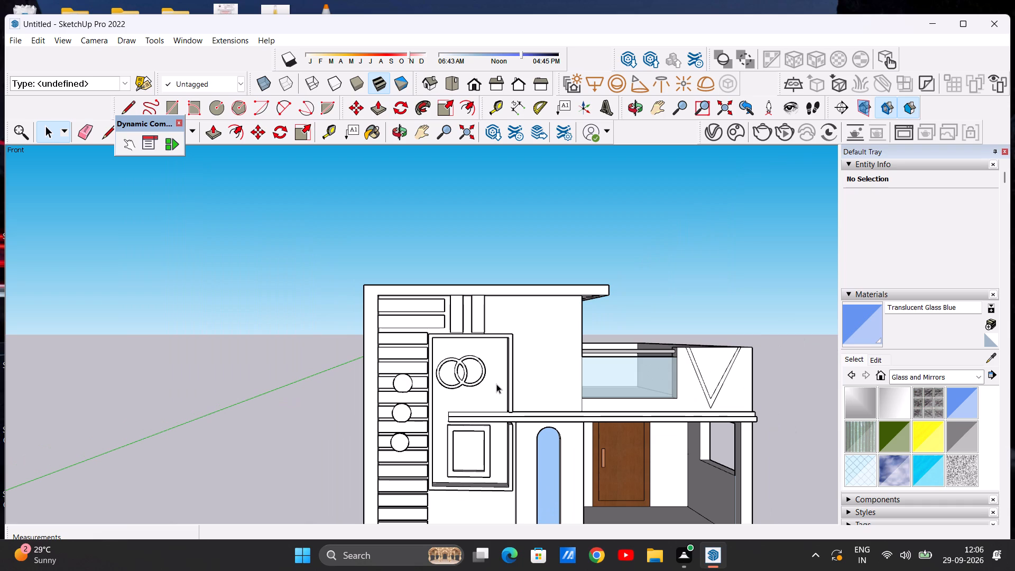
scroll(501, 395, down, 11)
scroll(686, 463, up, 6)
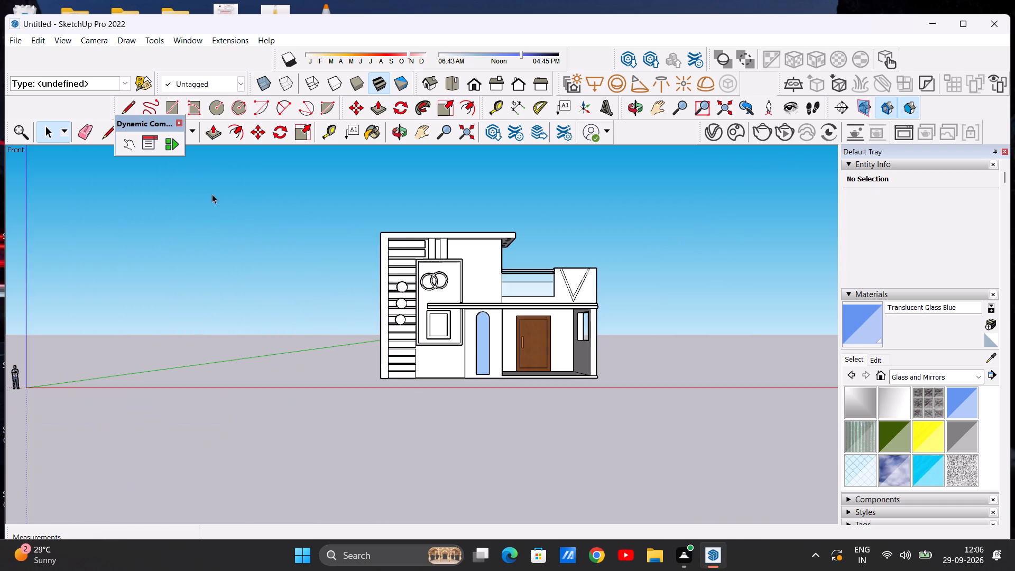
scroll(292, 140, up, 11)
scroll(433, 293, down, 9)
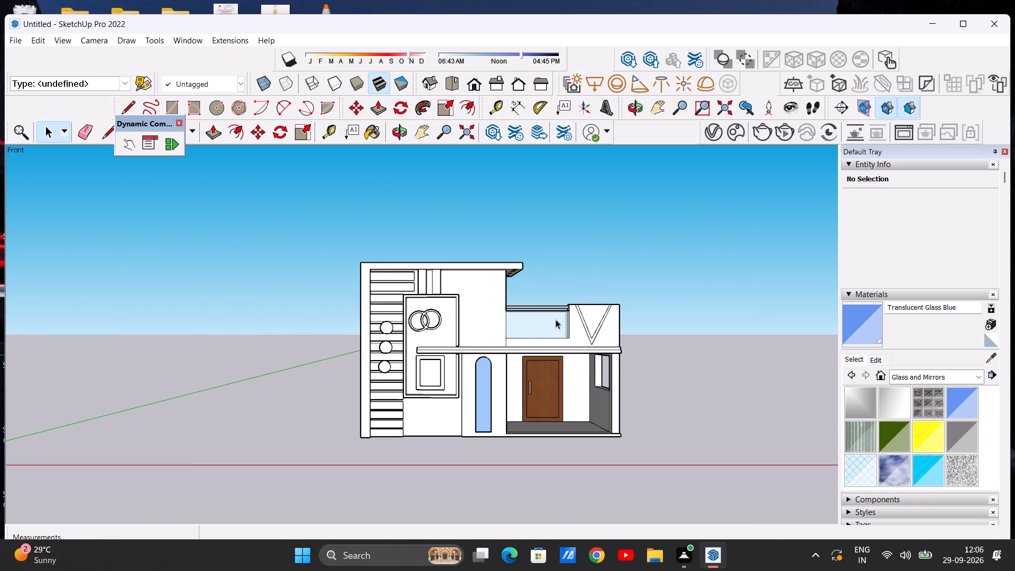
middle_drag(529, 320, 534, 334)
scroll(487, 302, up, 6)
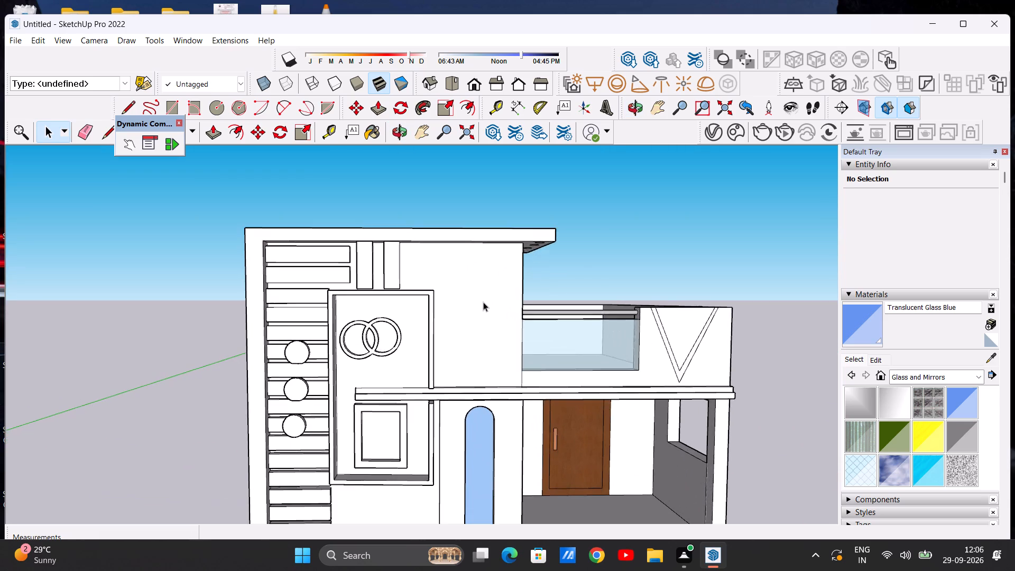
scroll(483, 302, down, 5)
scroll(480, 310, up, 7)
scroll(451, 304, down, 4)
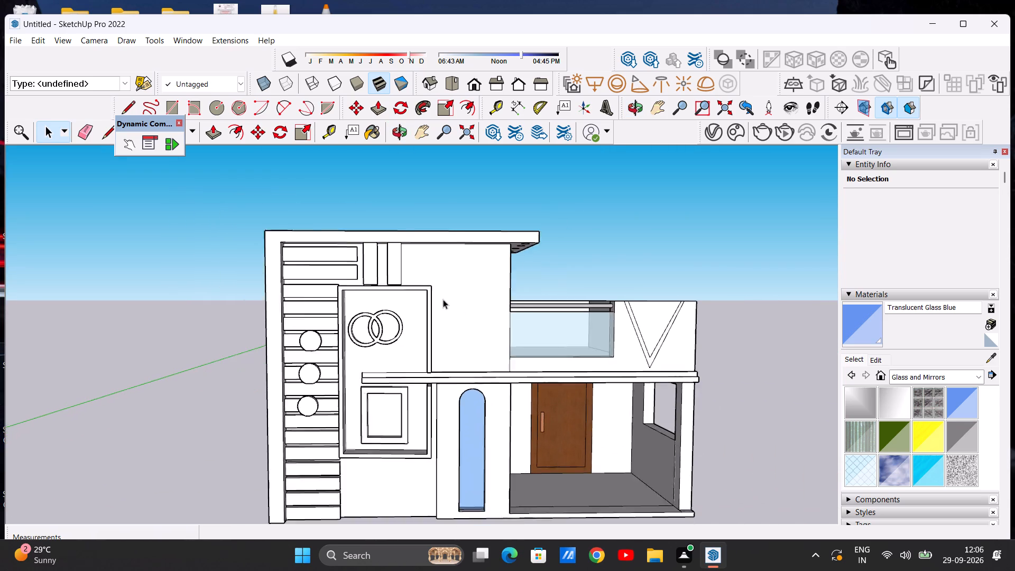
scroll(443, 299, down, 2)
scroll(489, 305, up, 7)
scroll(385, 305, down, 9)
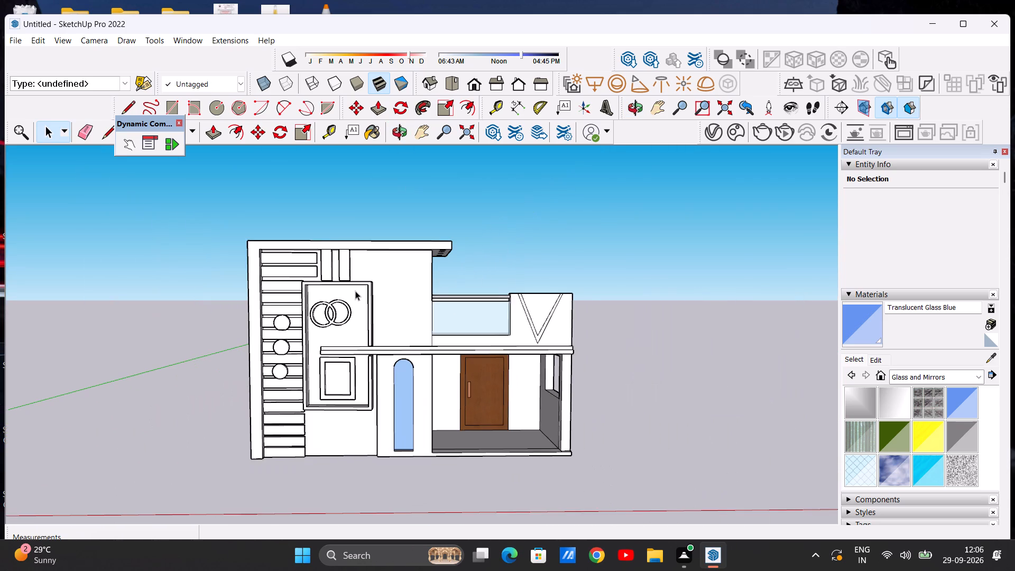
scroll(403, 300, up, 2)
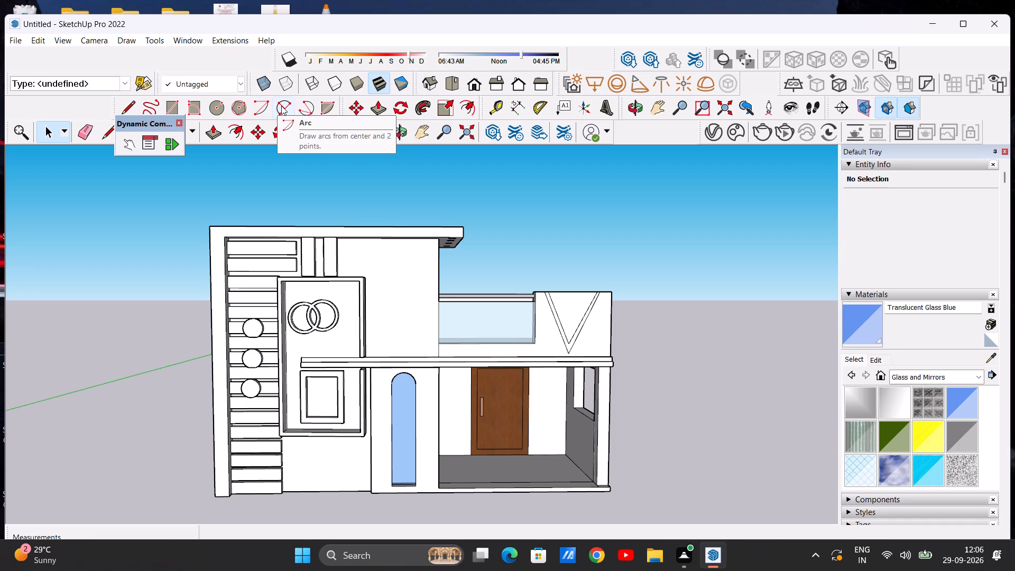
Draw a slanted arc about 2' 3 1/2" long with a bulge of about 6" on the blank upper front wall beneath the roof slab.
click(281, 106)
scroll(393, 273, up, 7)
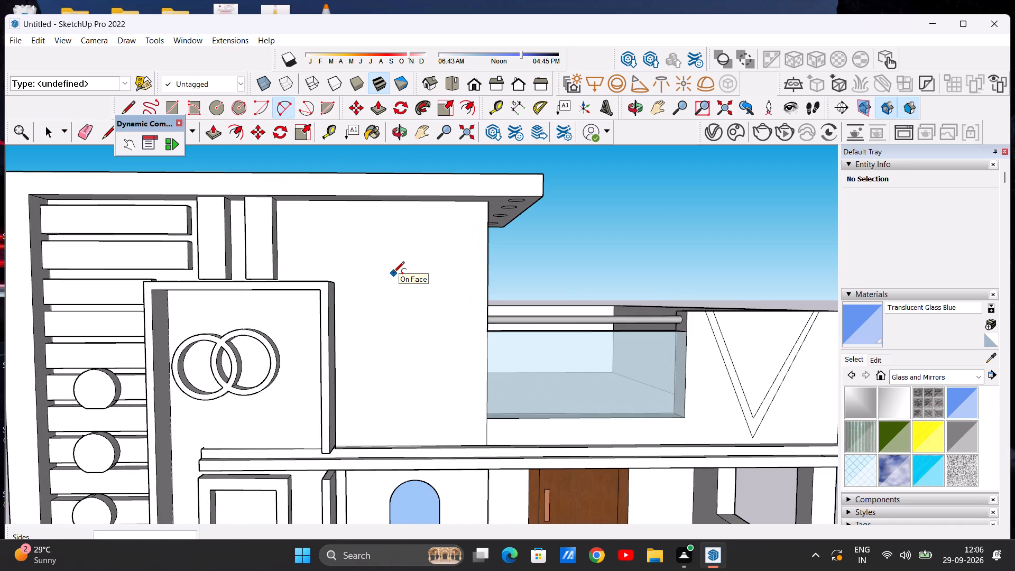
scroll(430, 262, up, 4)
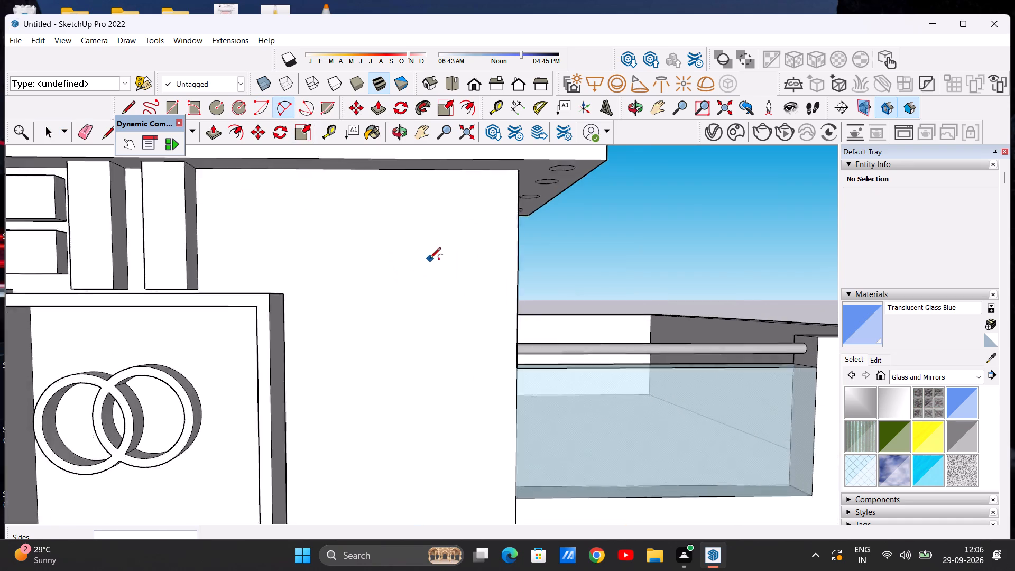
scroll(430, 259, up, 2)
scroll(424, 262, down, 6)
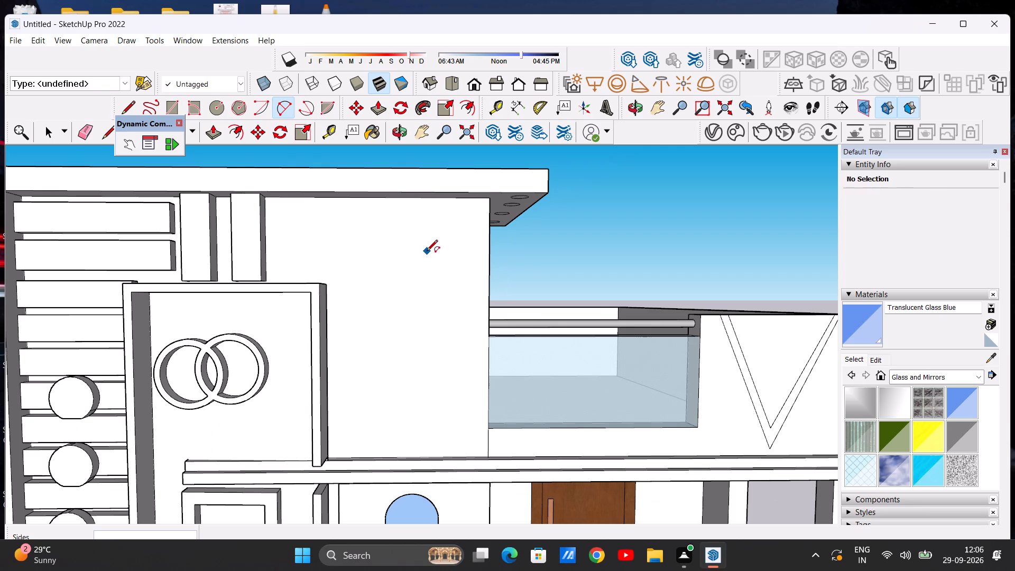
click(427, 252)
click(412, 225)
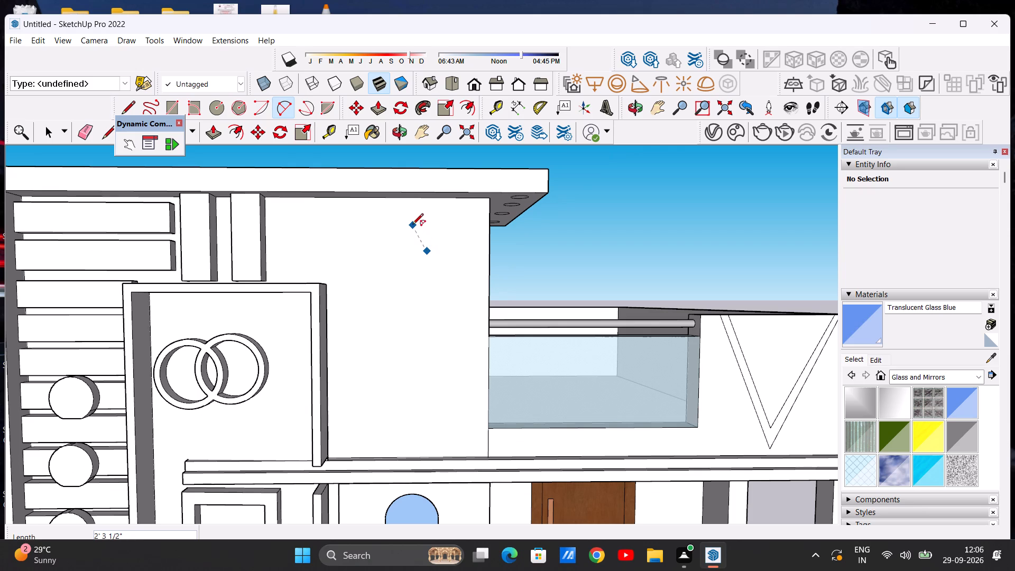
click(406, 227)
key(space)
scroll(427, 245, up, 4)
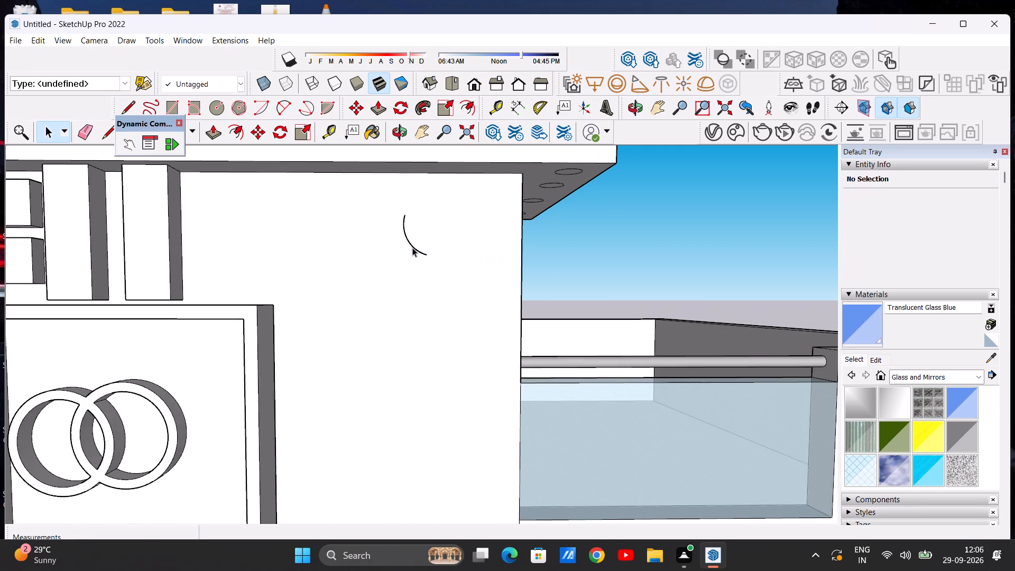
Close the arc into a leaf outline with an opposite arc between its endpoints, bulging about 5 3/4".
click(273, 104)
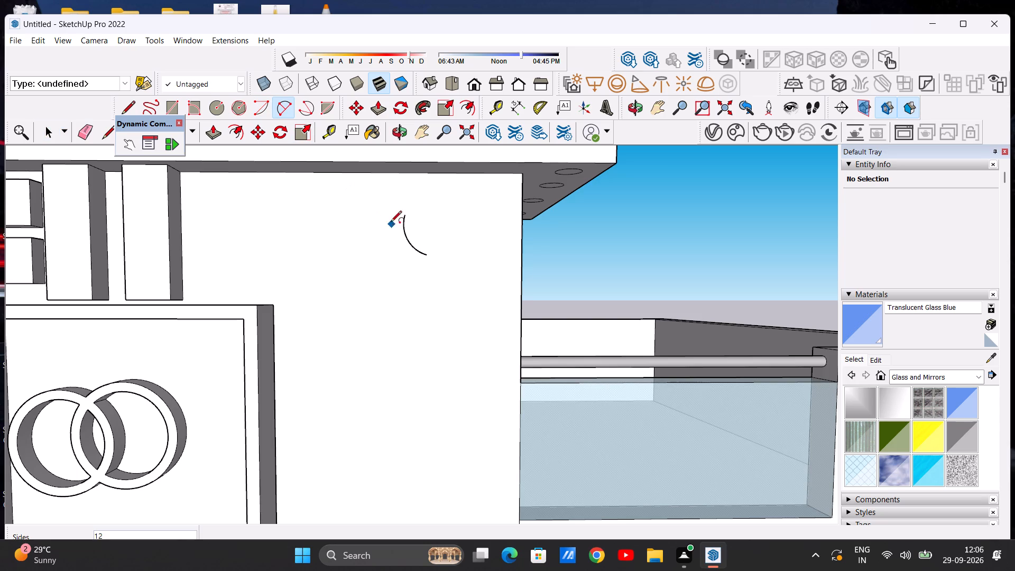
scroll(391, 223, up, 4)
click(413, 213)
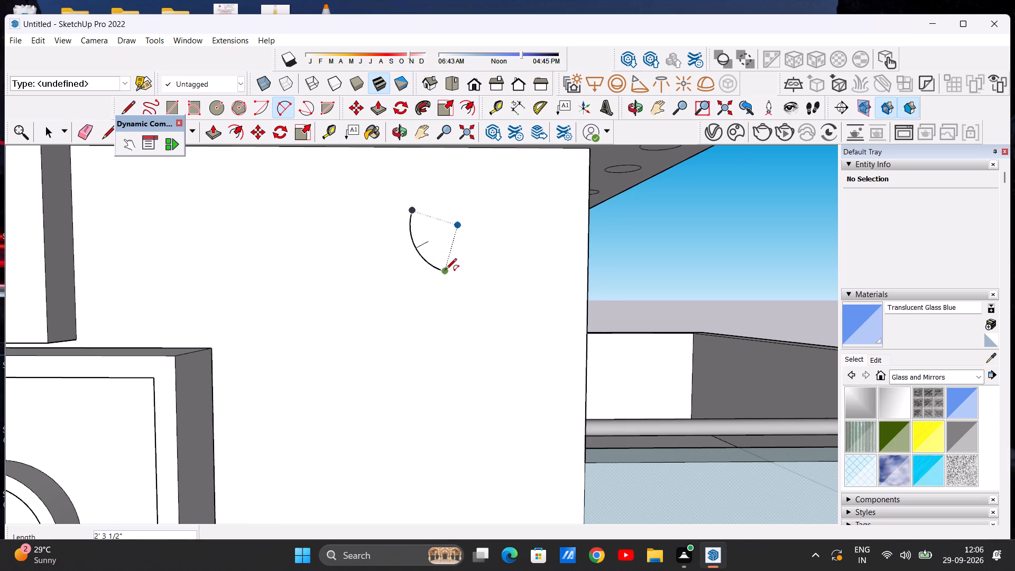
click(442, 271)
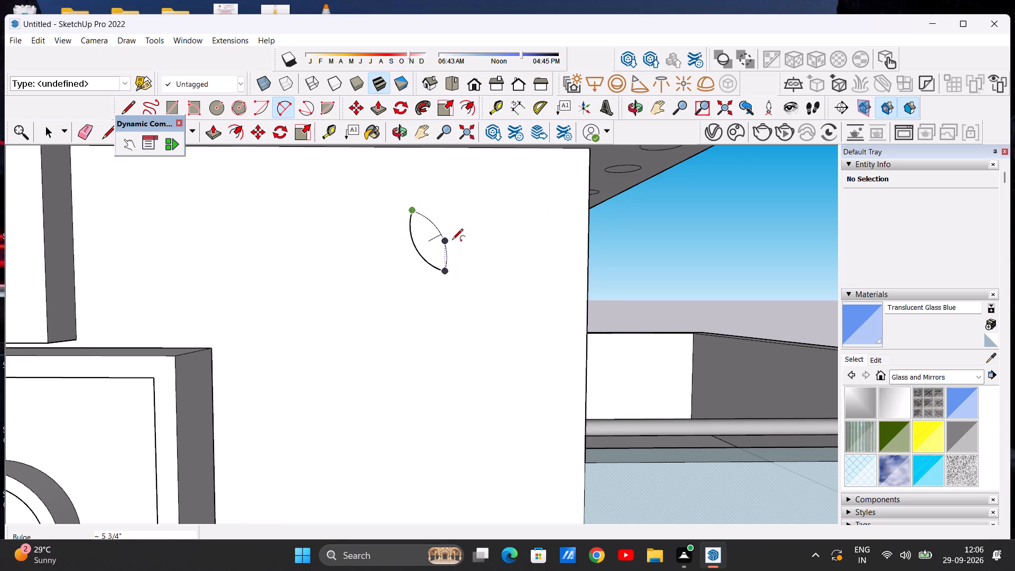
click(452, 241)
key(space)
scroll(420, 268, down, 13)
scroll(424, 253, up, 6)
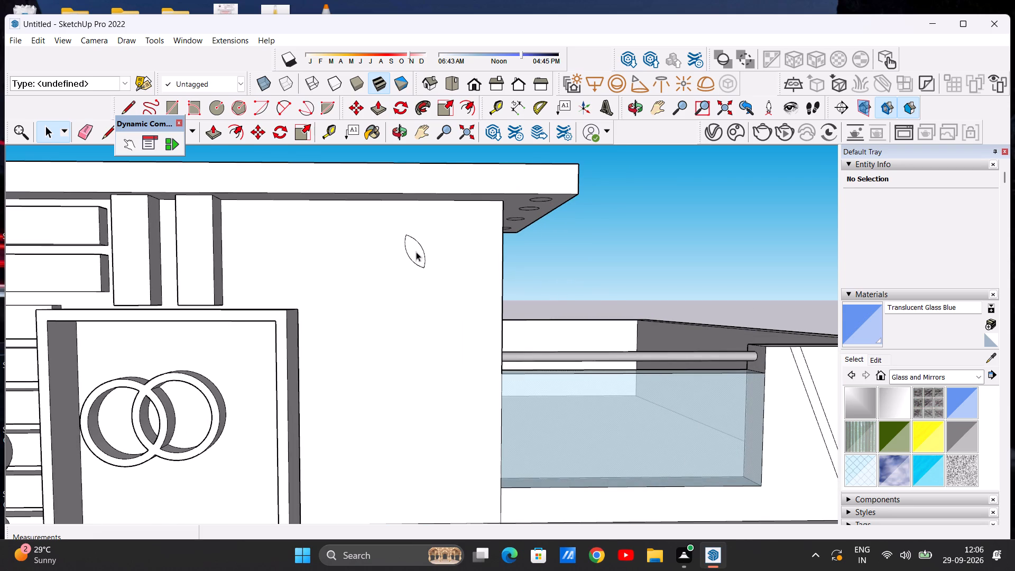
scroll(418, 252, down, 3)
scroll(419, 248, up, 6)
Copy the whole leaf outline straight down the upper front wall by about 6' 1".
double_click(409, 259)
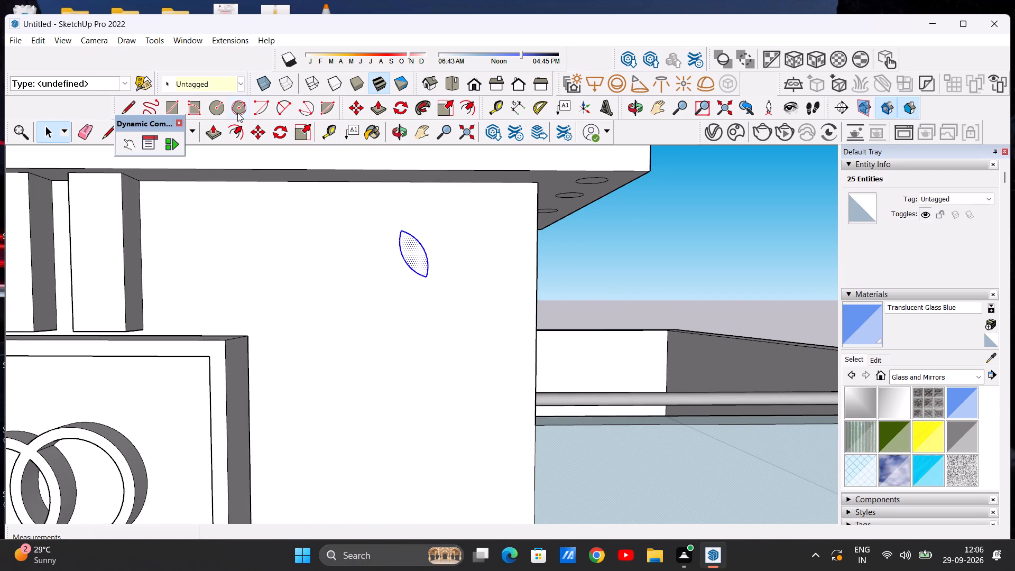
click(253, 134)
click(425, 277)
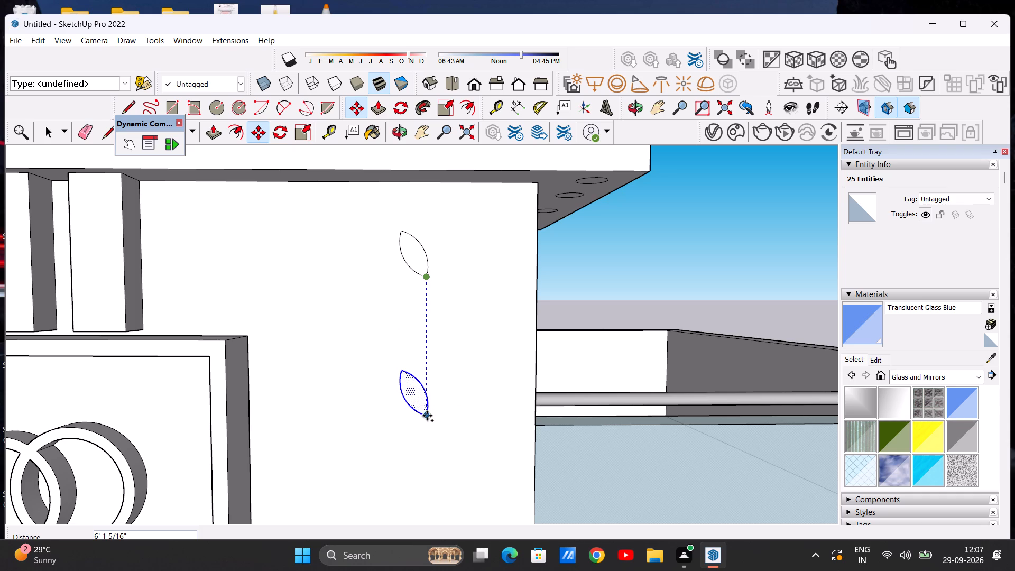
click(427, 418)
key(space)
scroll(407, 388, down, 11)
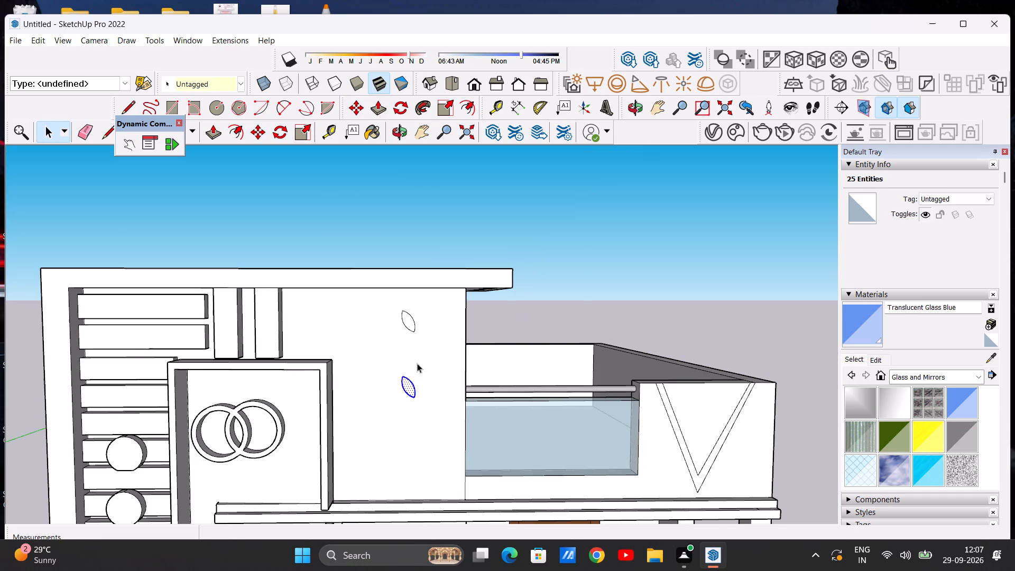
click(604, 292)
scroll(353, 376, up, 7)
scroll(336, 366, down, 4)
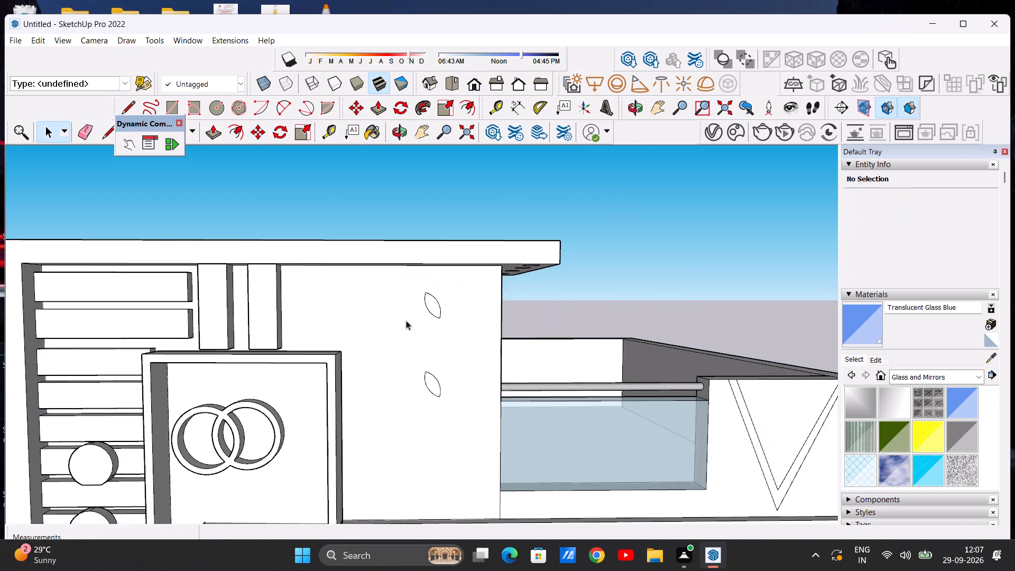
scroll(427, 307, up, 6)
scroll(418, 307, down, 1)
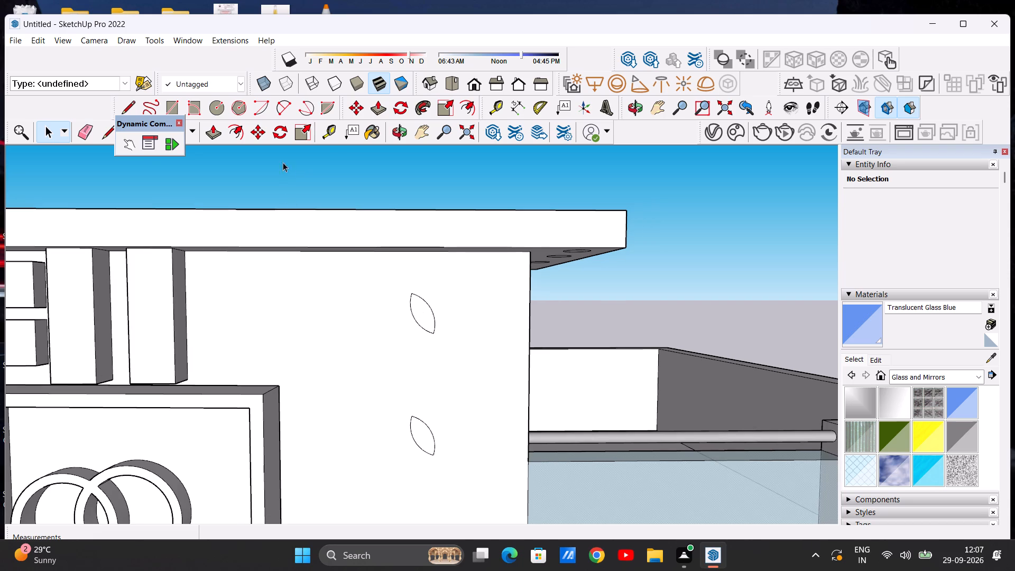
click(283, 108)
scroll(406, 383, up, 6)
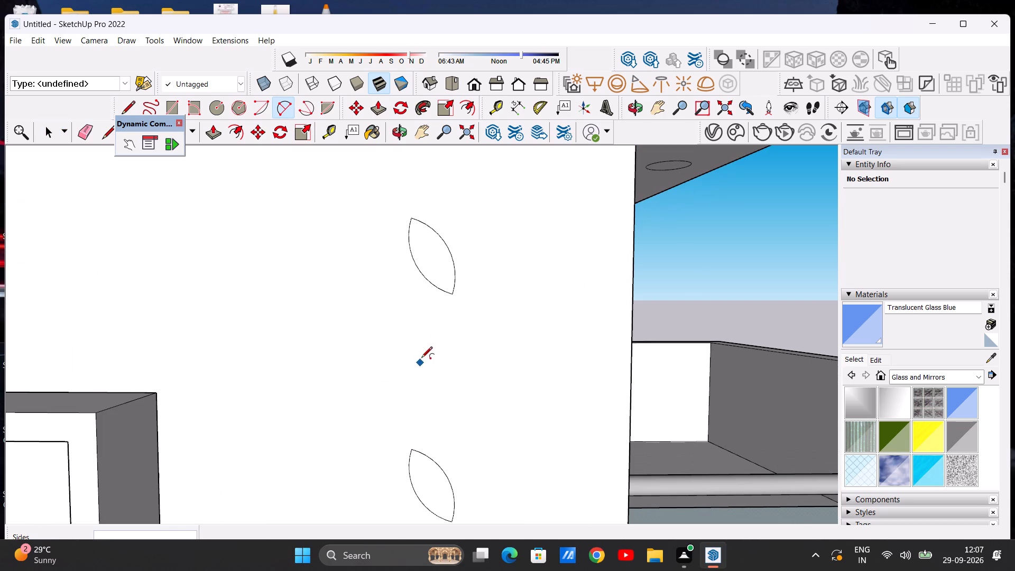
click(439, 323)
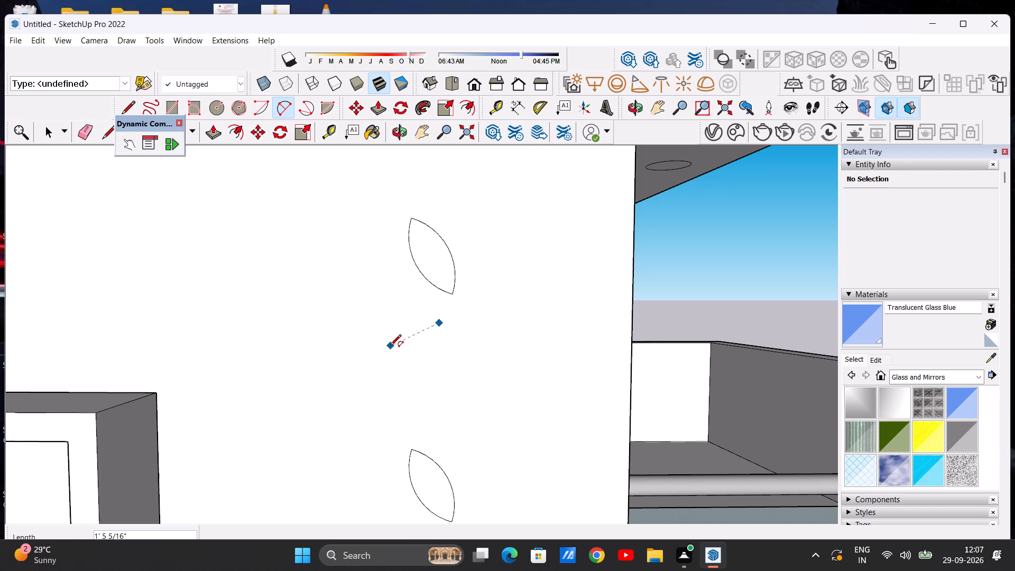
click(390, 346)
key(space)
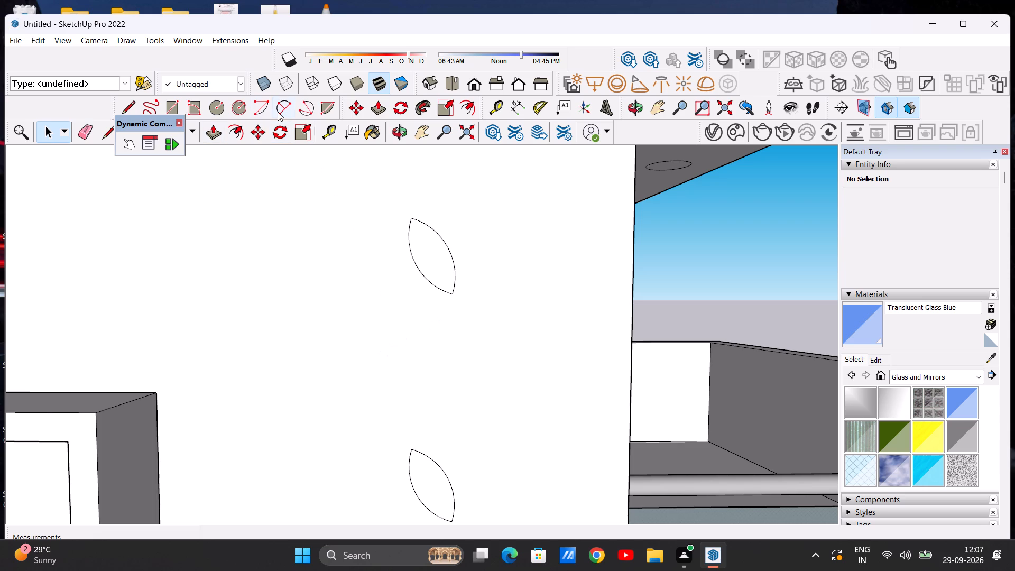
Draw a horizontal leaf outline about 1' 10" long between the two slanted leaves, using opposite arcs bulging about 5" downward and 4" upward.
click(279, 112)
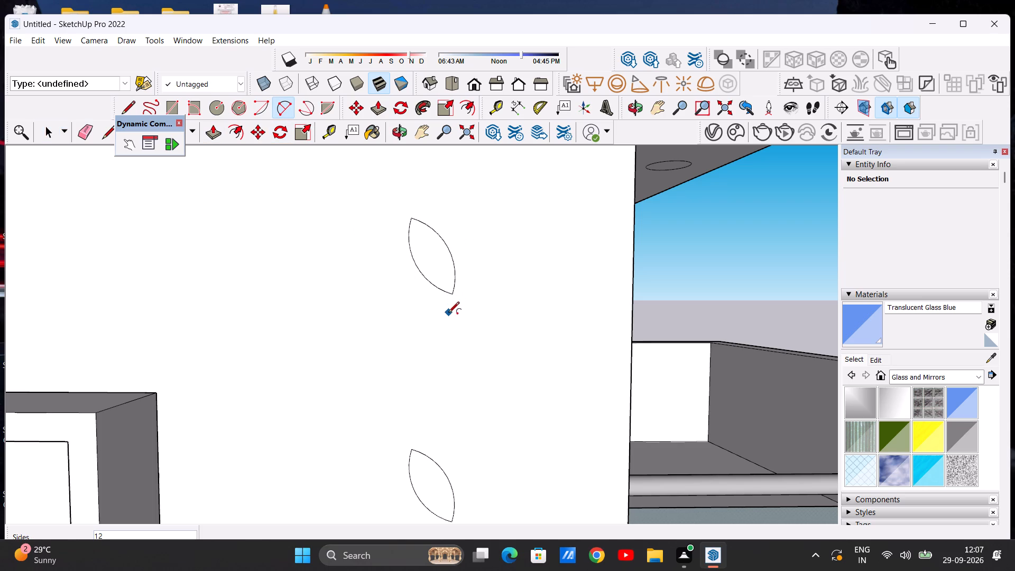
click(440, 330)
click(371, 334)
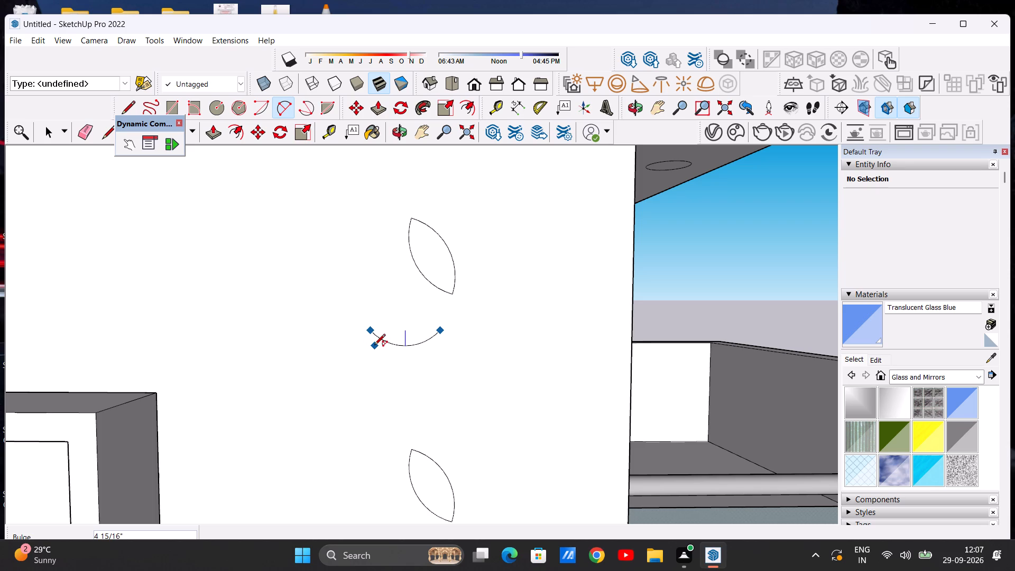
click(374, 346)
scroll(384, 329, up, 5)
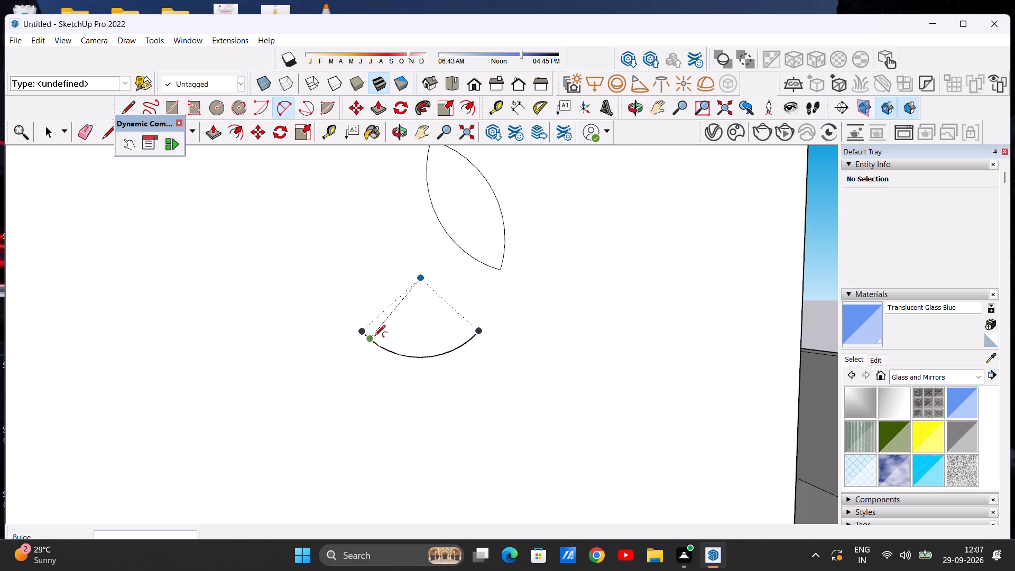
click(364, 333)
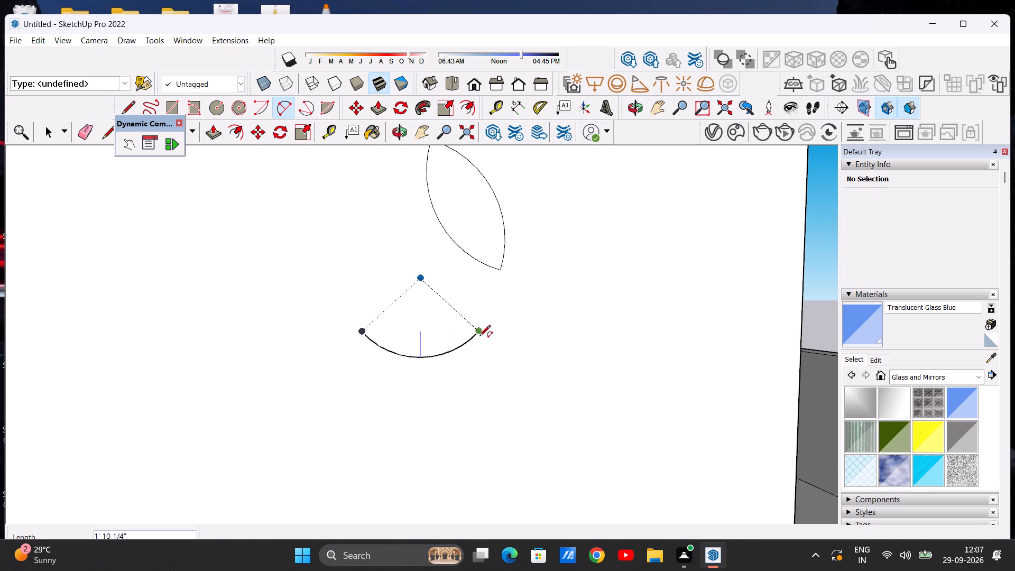
click(476, 333)
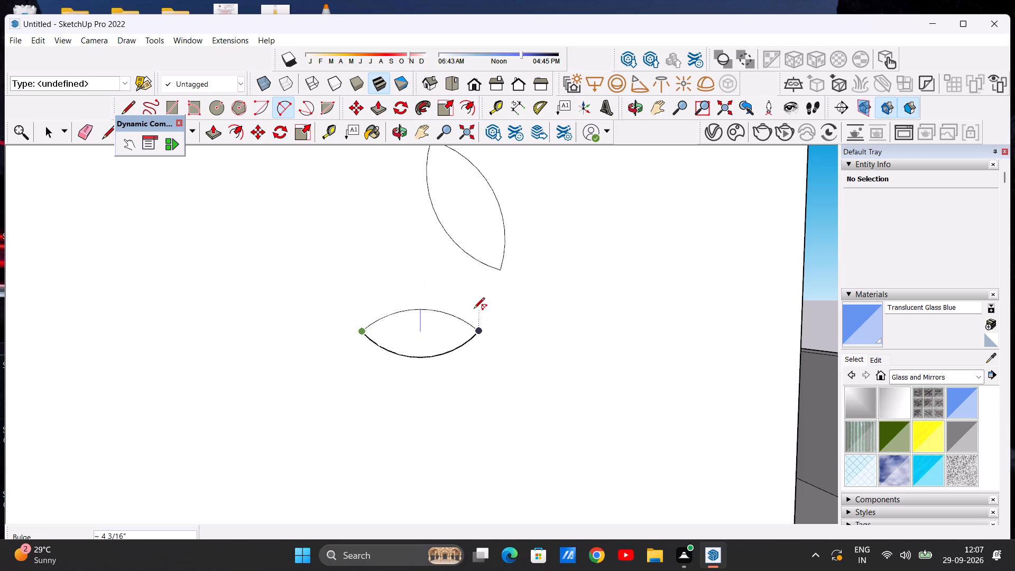
click(474, 309)
key(space)
scroll(393, 369, down, 10)
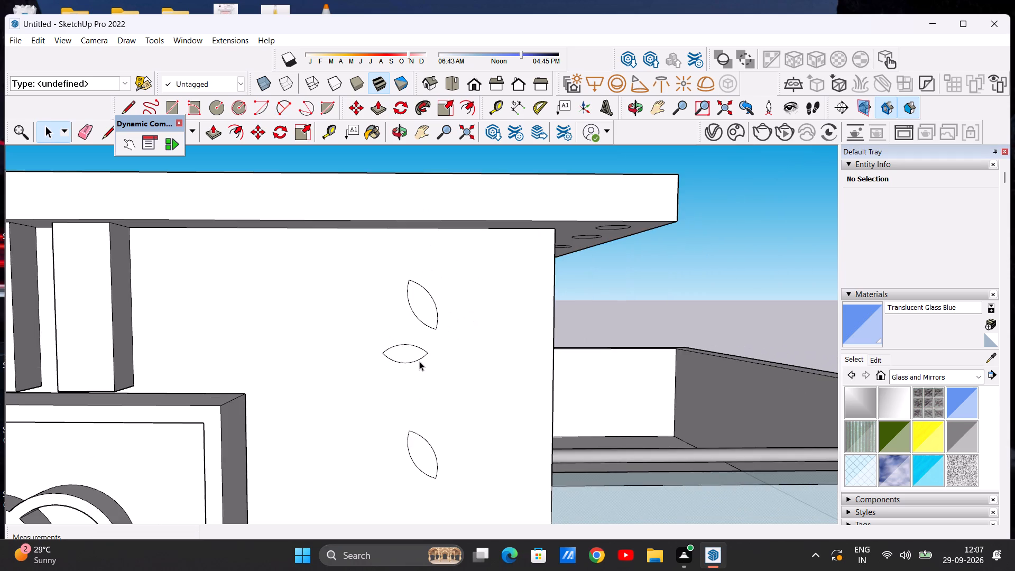
scroll(423, 355, up, 7)
scroll(421, 353, down, 8)
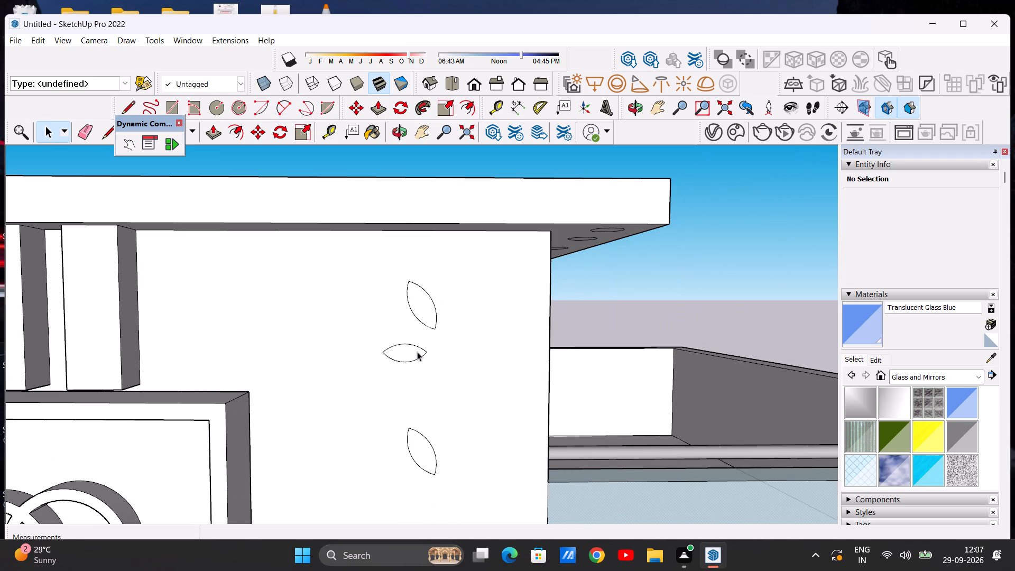
Undo both arcs of the horizontal leaf drawn between the two slanted leaves on the upper front wall.
scroll(407, 353, up, 6)
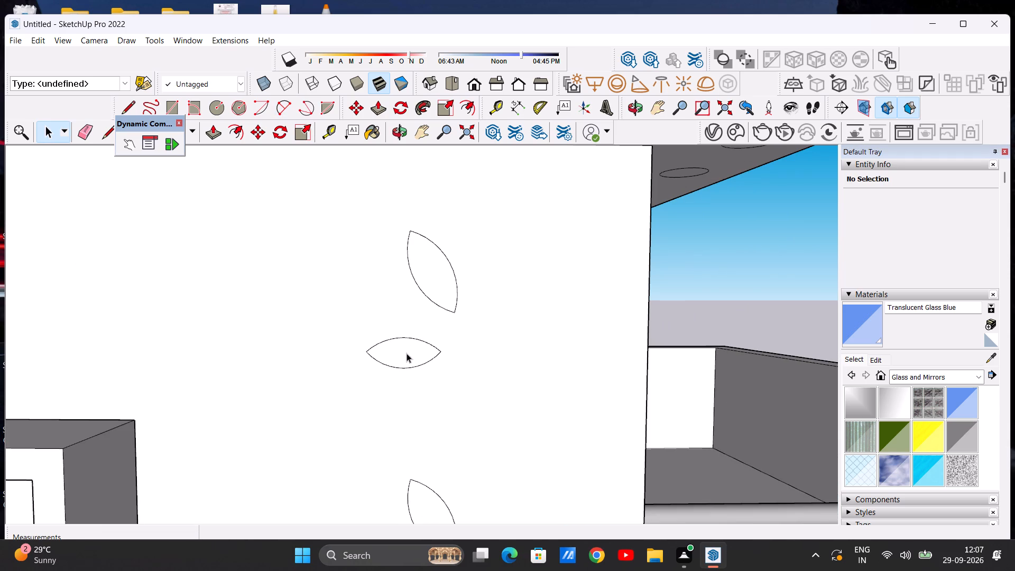
key(ctrl+z)
key(ctrl+z)
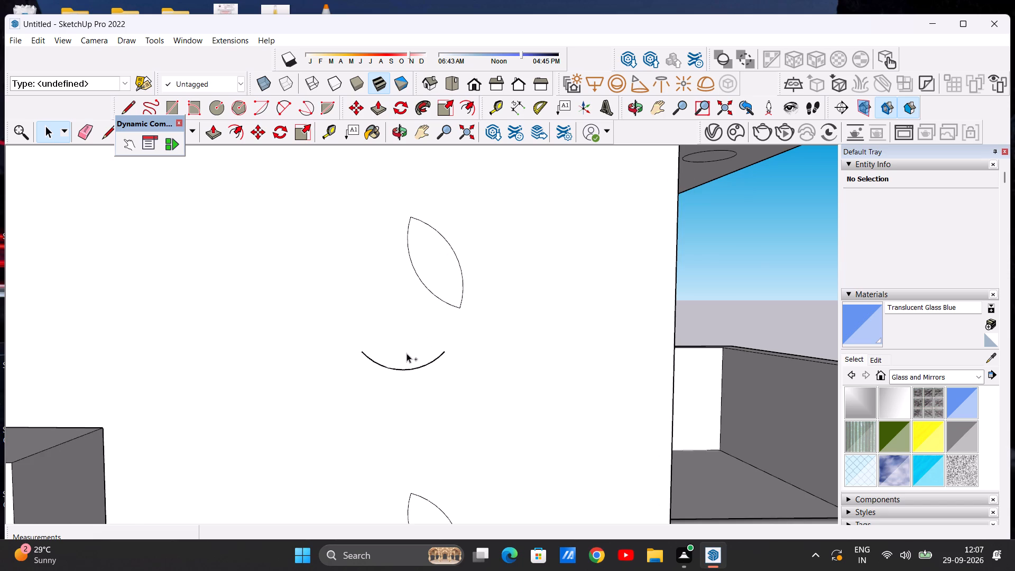
scroll(407, 353, down, 12)
key(space)
Copy the upper slanted leaf by its lower tip about 2' 5 7/8" diagonally down into the gap between the two slanted leaves.
scroll(421, 316, up, 6)
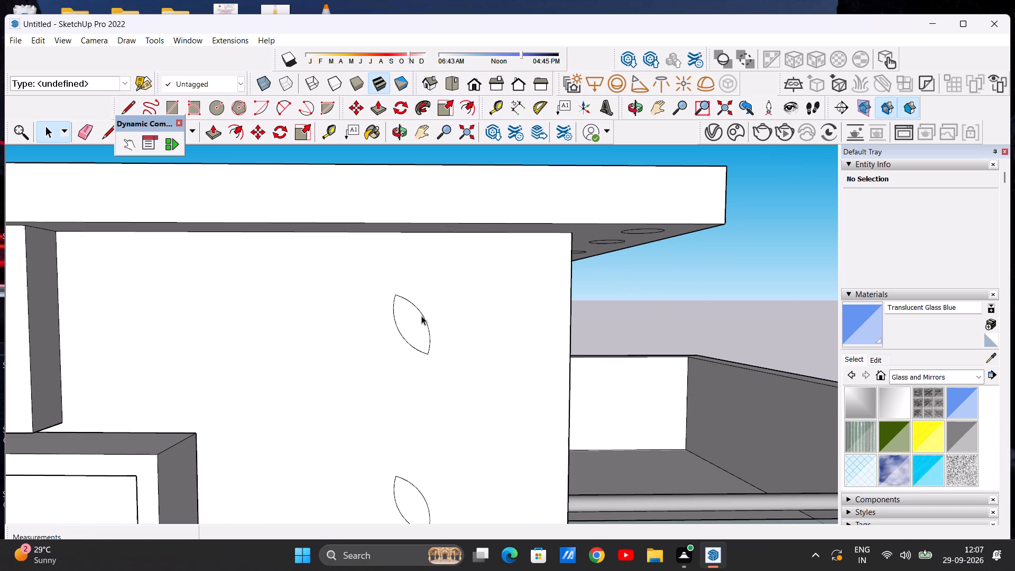
double_click(412, 324)
scroll(411, 324, down, 9)
scroll(410, 328, up, 6)
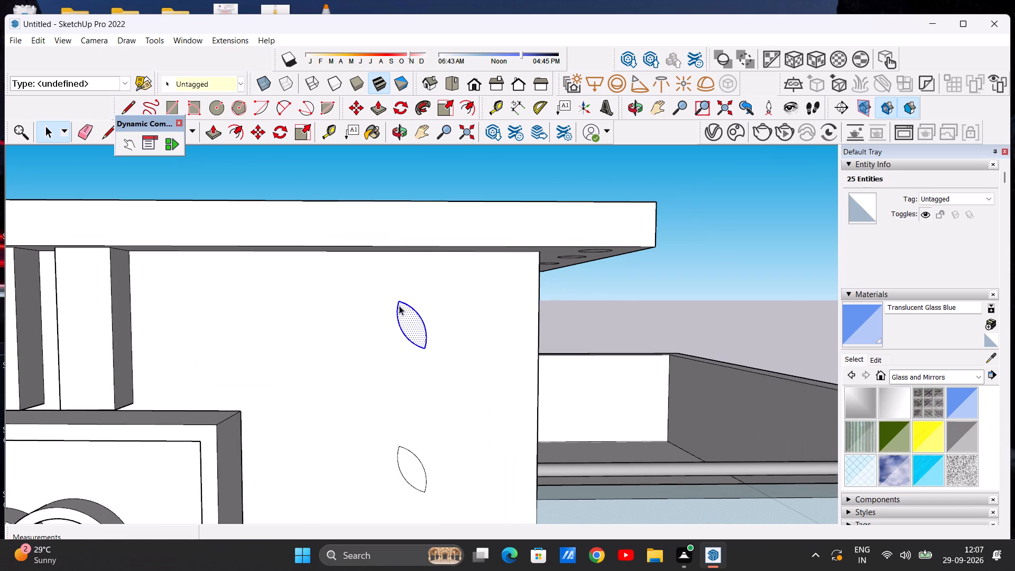
click(276, 136)
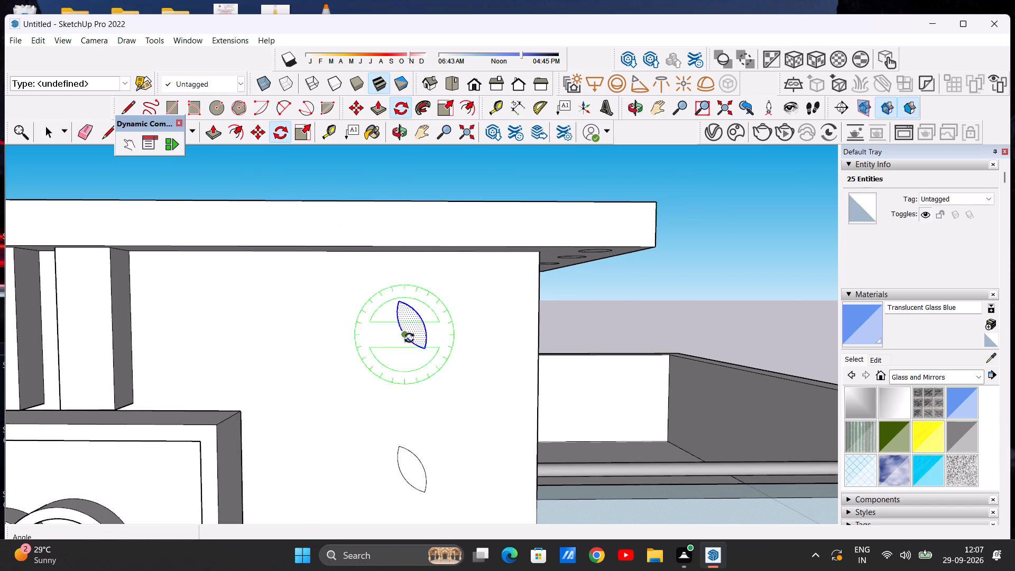
key(space)
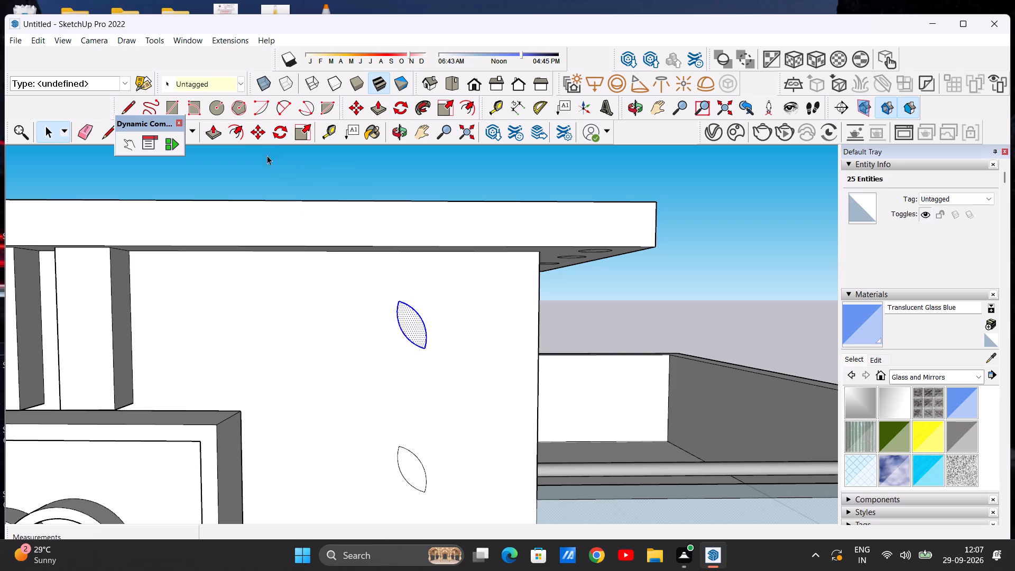
click(256, 134)
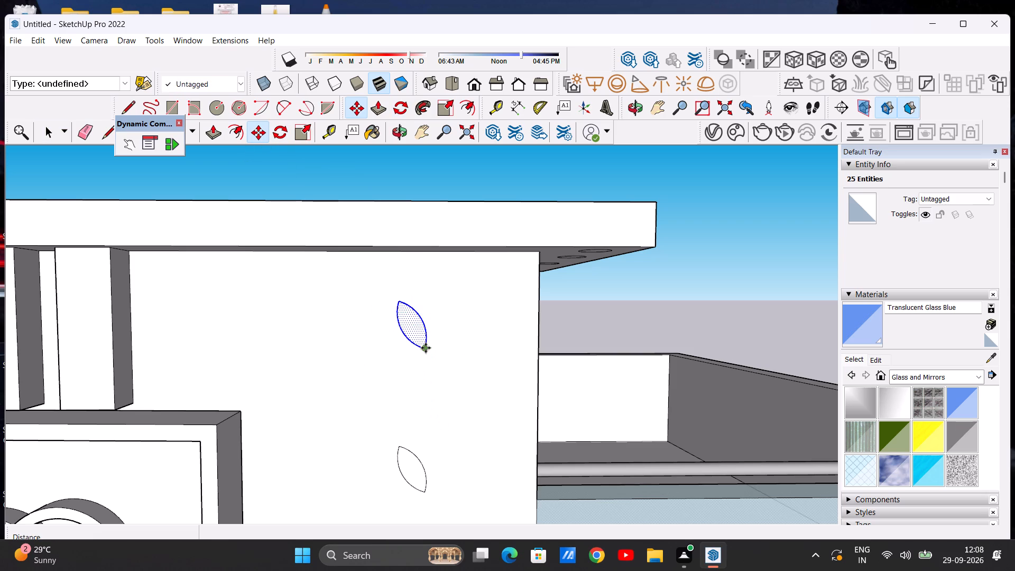
click(426, 348)
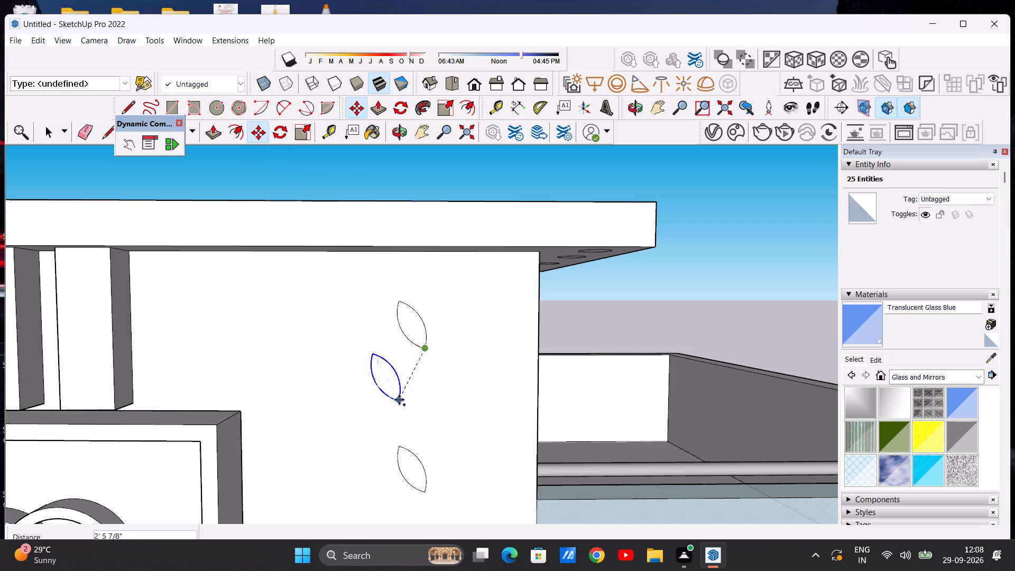
click(399, 400)
key(space)
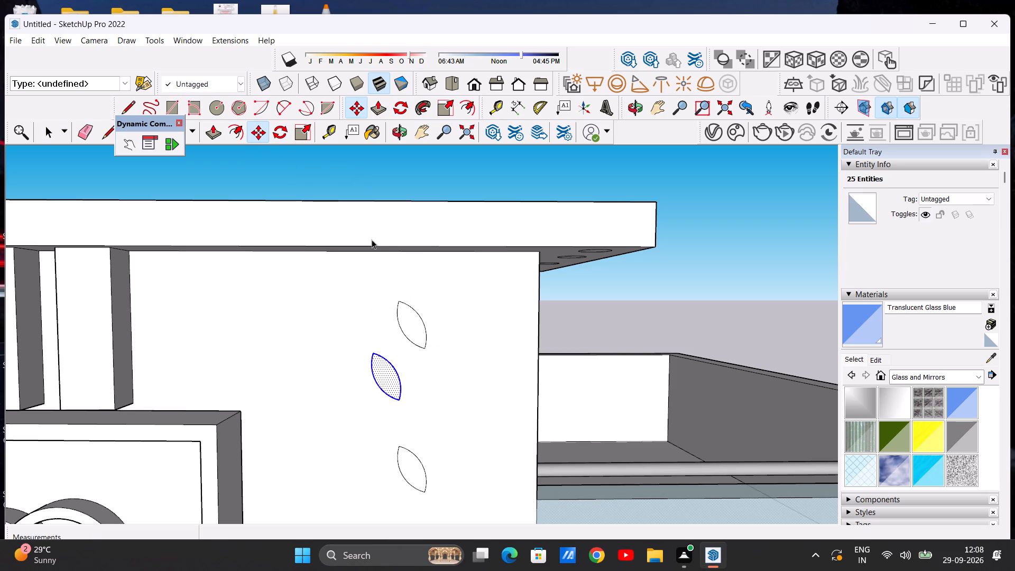
Rotate the copied middle leaf 90 degrees about its lower tip in the plane of the wall.
click(281, 132)
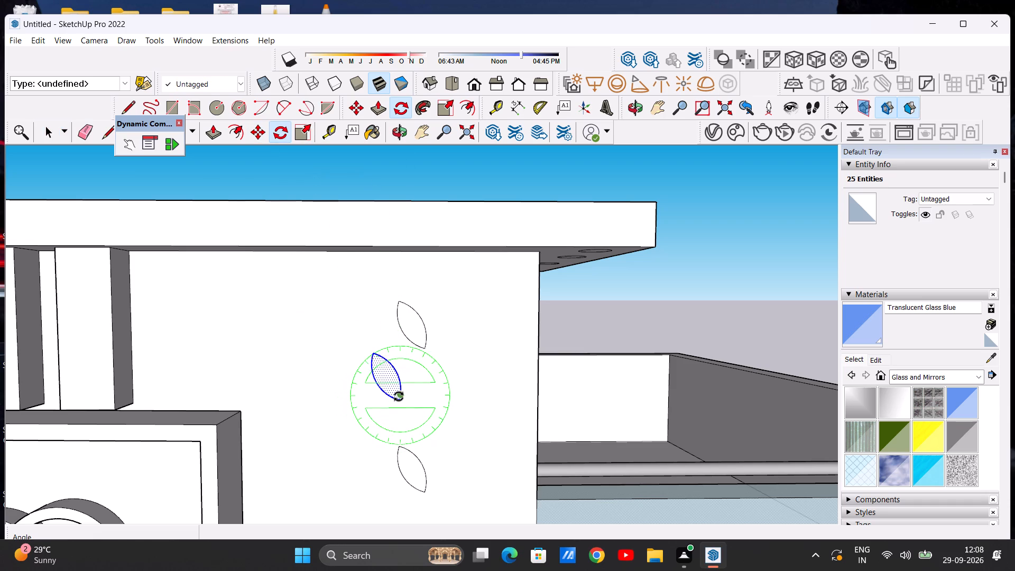
click(399, 400)
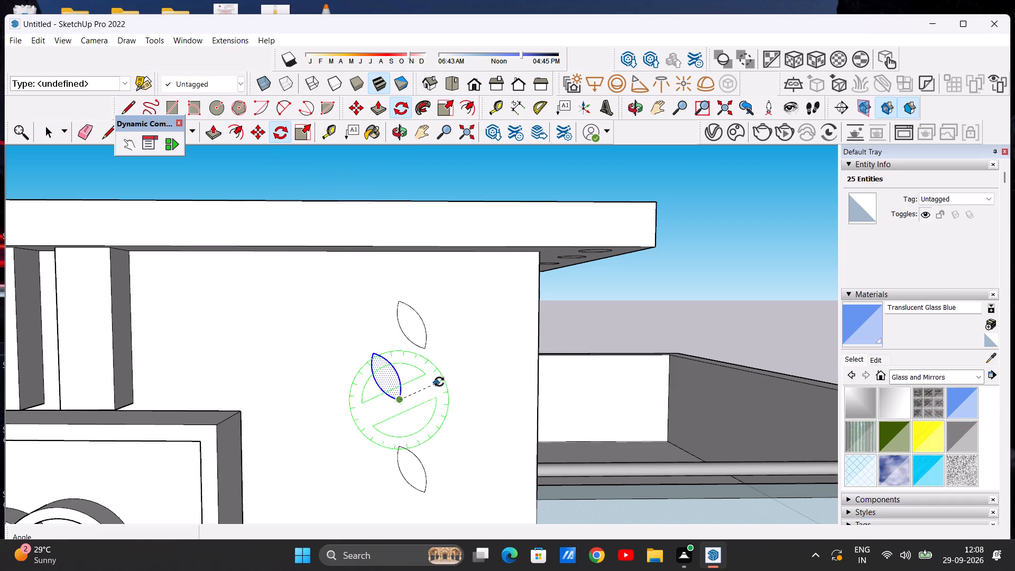
click(374, 352)
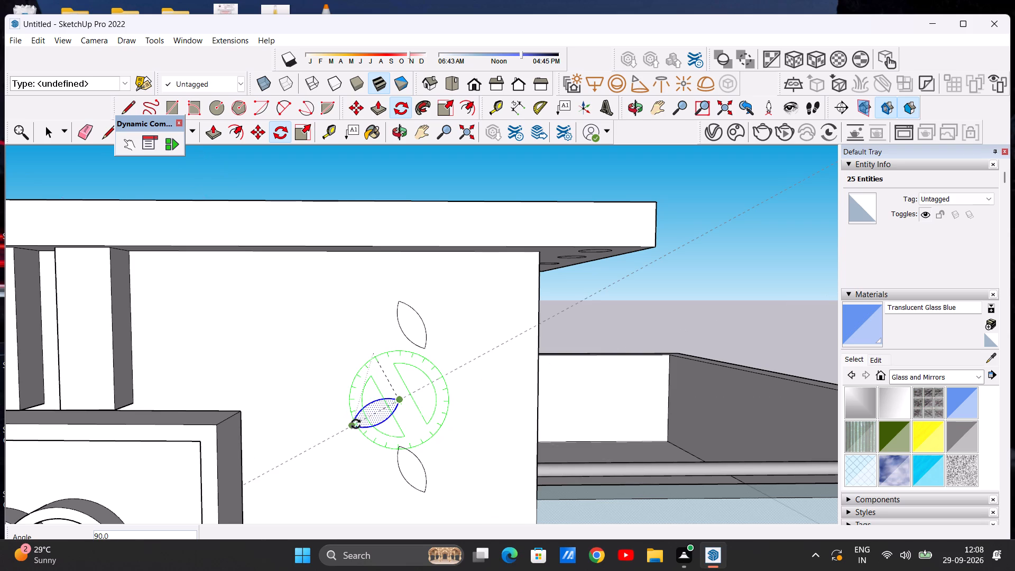
click(356, 424)
key(space)
key(space)
scroll(362, 443, down, 6)
scroll(503, 260, up, 4)
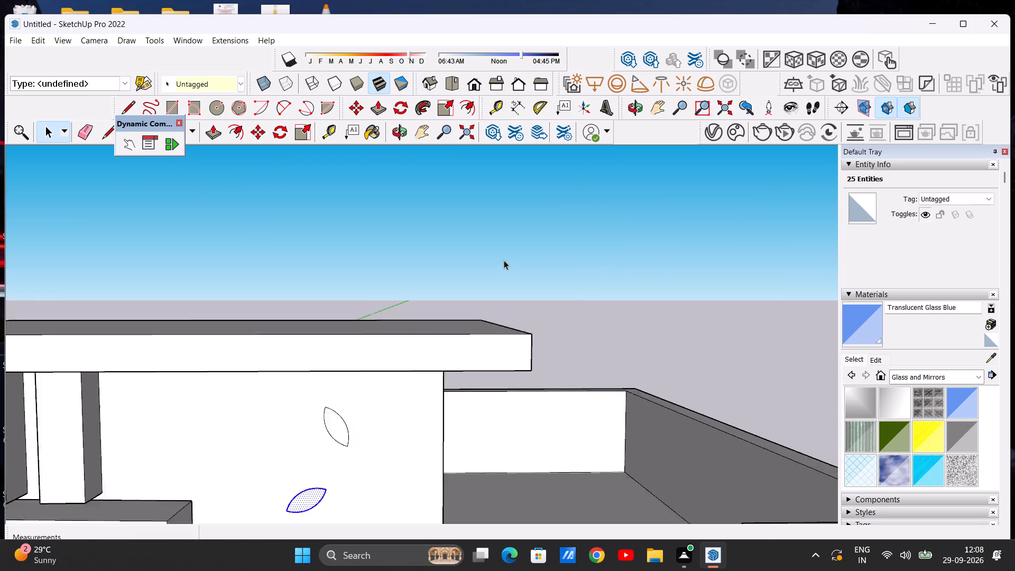
scroll(504, 260, up, 1)
click(505, 257)
scroll(505, 257, down, 11)
scroll(430, 367, up, 12)
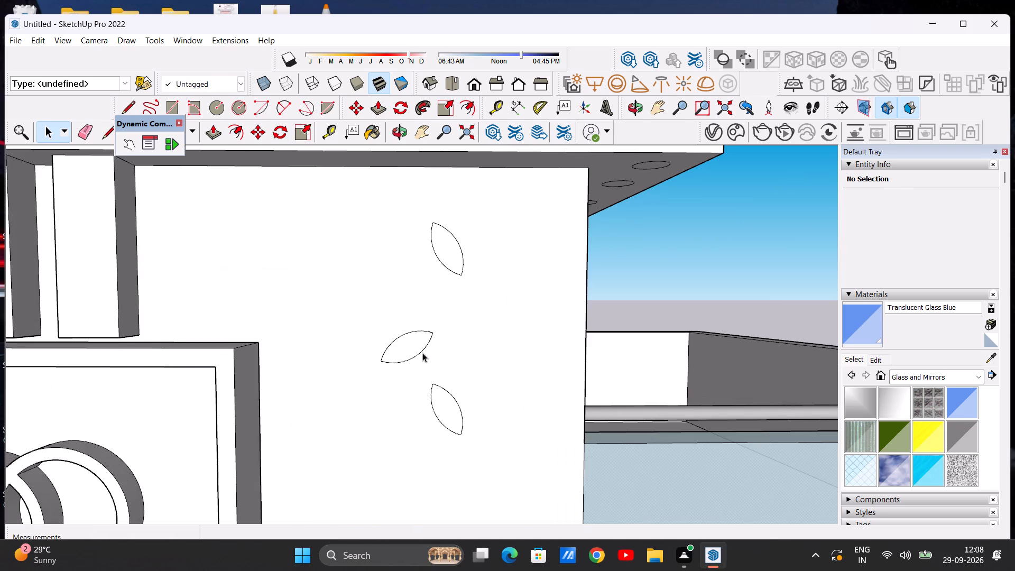
Move the rotated leaf by its upper tip about 1' 9 13/16" diagonally up to sit just beneath the upper slanted leaf.
double_click(407, 347)
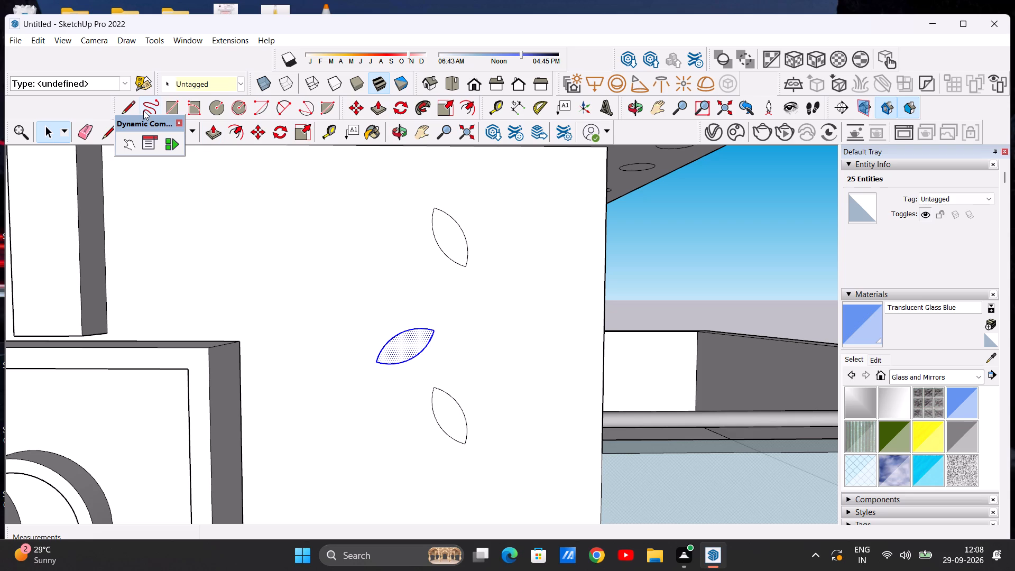
click(254, 132)
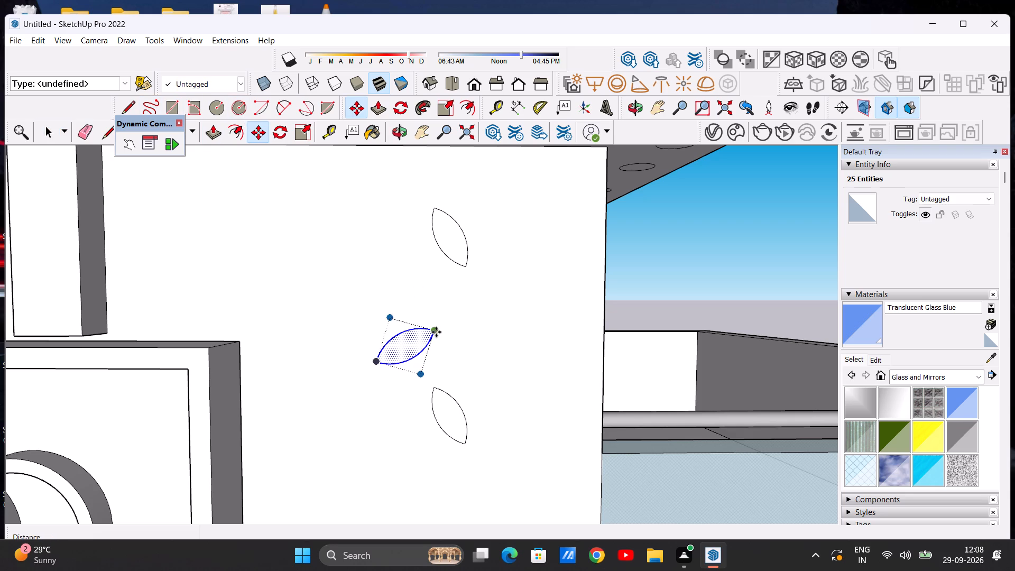
click(433, 330)
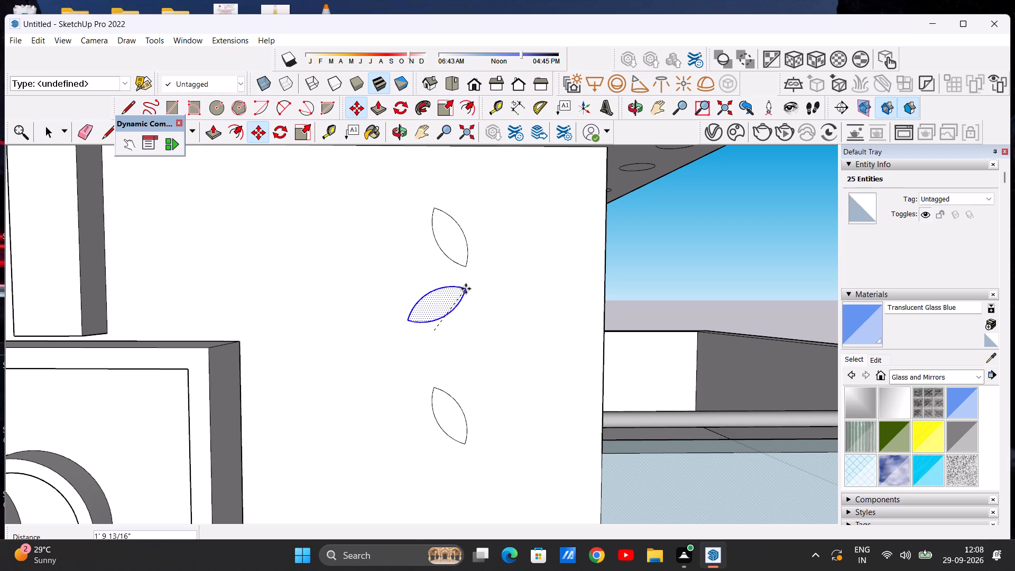
click(466, 289)
key(space)
Copy the rotated leaf down the wall by about 6' 1" to sit just beneath the lower slanted leaf.
scroll(428, 328, down, 7)
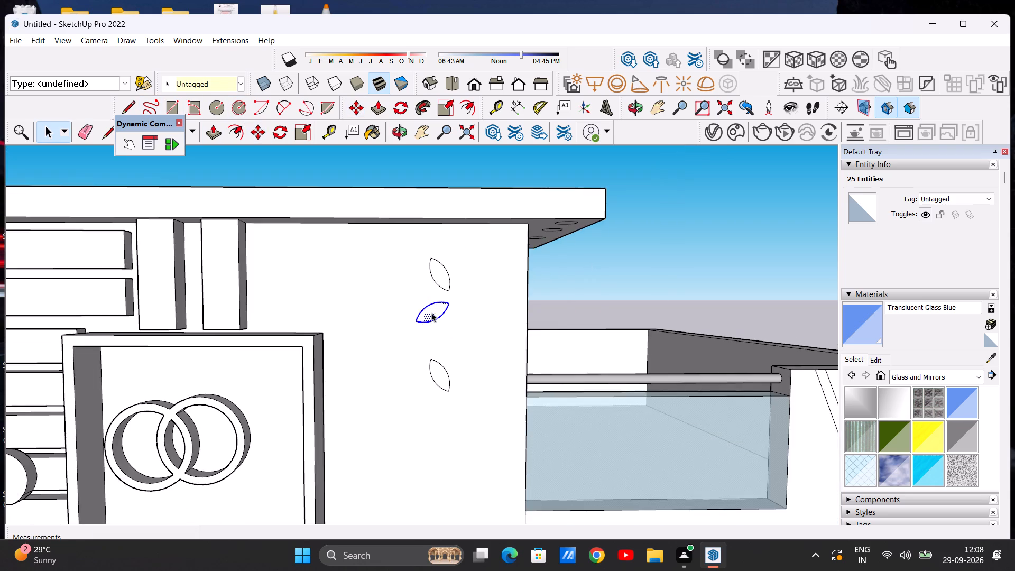
scroll(433, 319, up, 6)
scroll(433, 319, down, 7)
scroll(445, 310, up, 3)
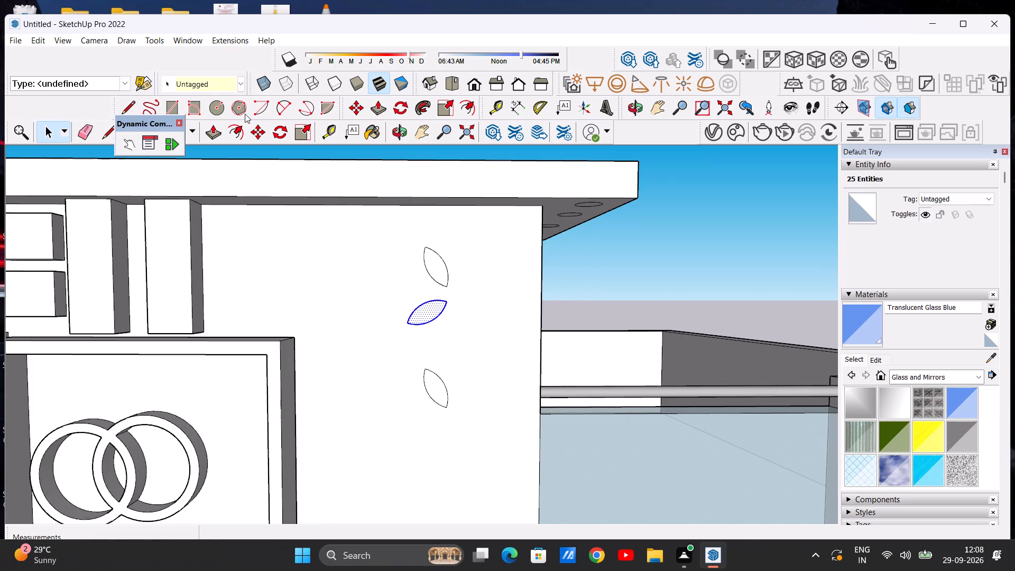
click(253, 132)
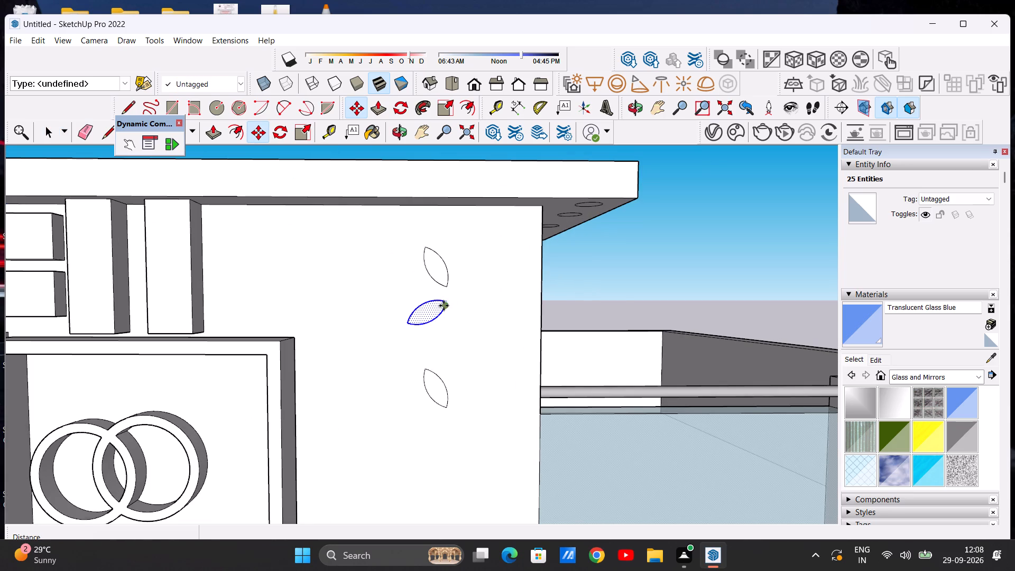
scroll(447, 303, up, 4)
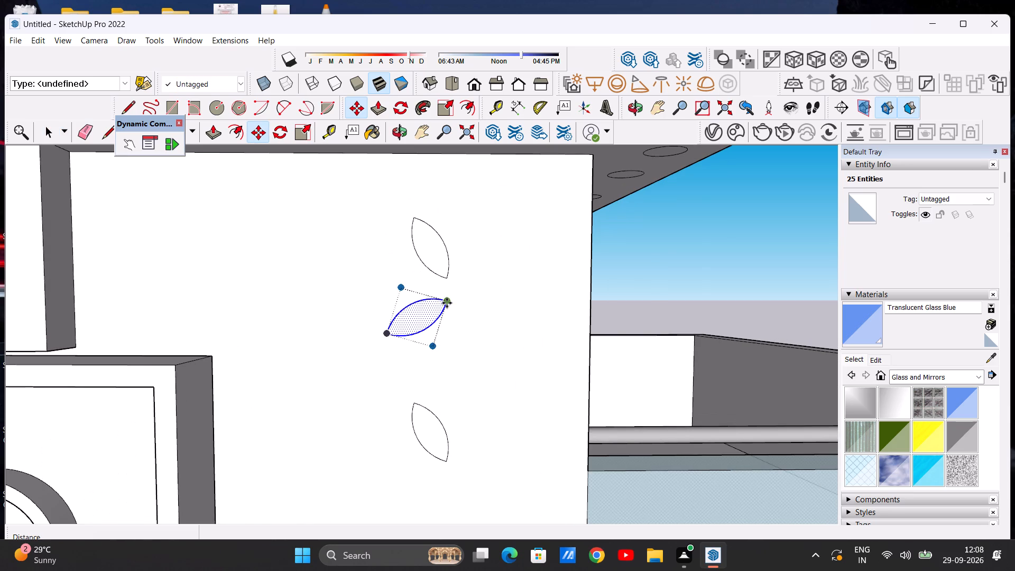
click(447, 303)
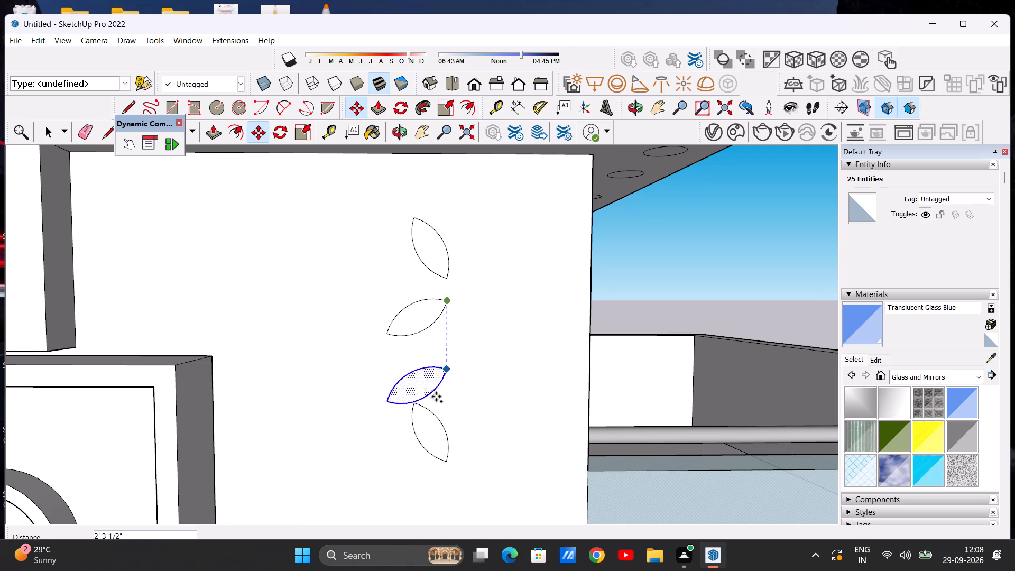
scroll(439, 365, down, 8)
scroll(444, 428, up, 11)
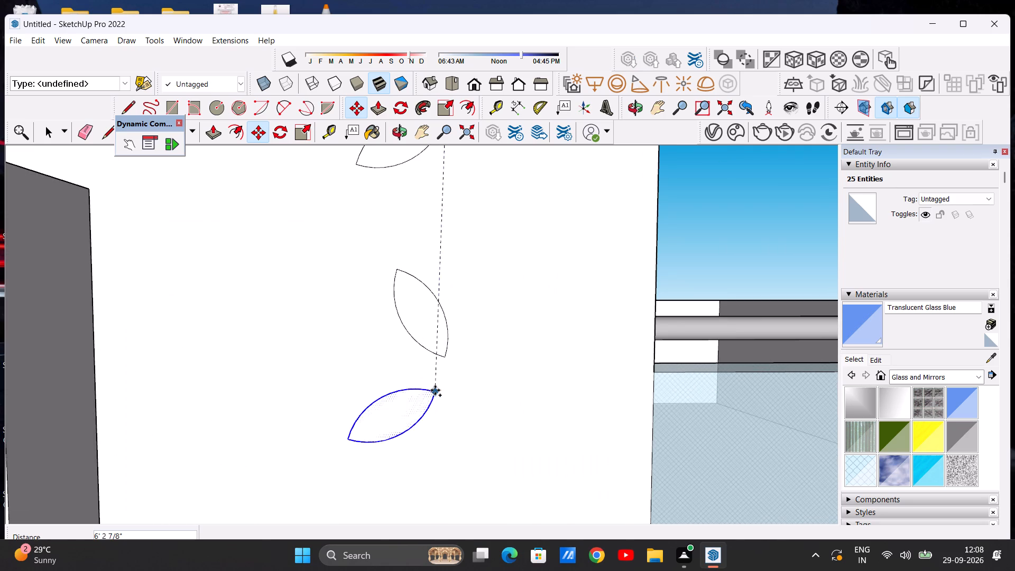
click(442, 384)
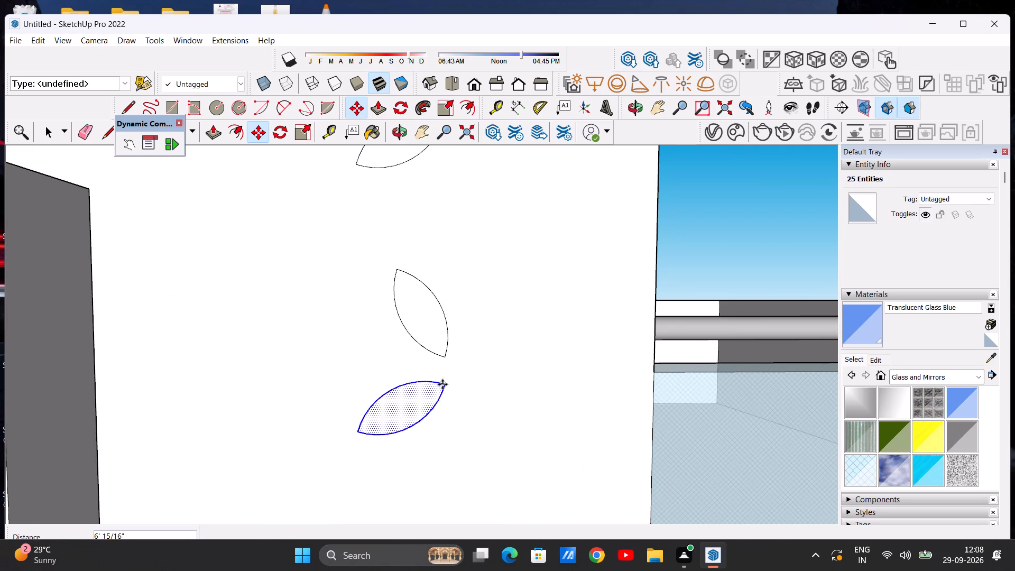
key(space)
scroll(418, 438, down, 13)
click(674, 244)
Examine the leaf pairs on the upper front wall up close and against the whole front elevation.
scroll(429, 414, down, 3)
scroll(425, 382, up, 5)
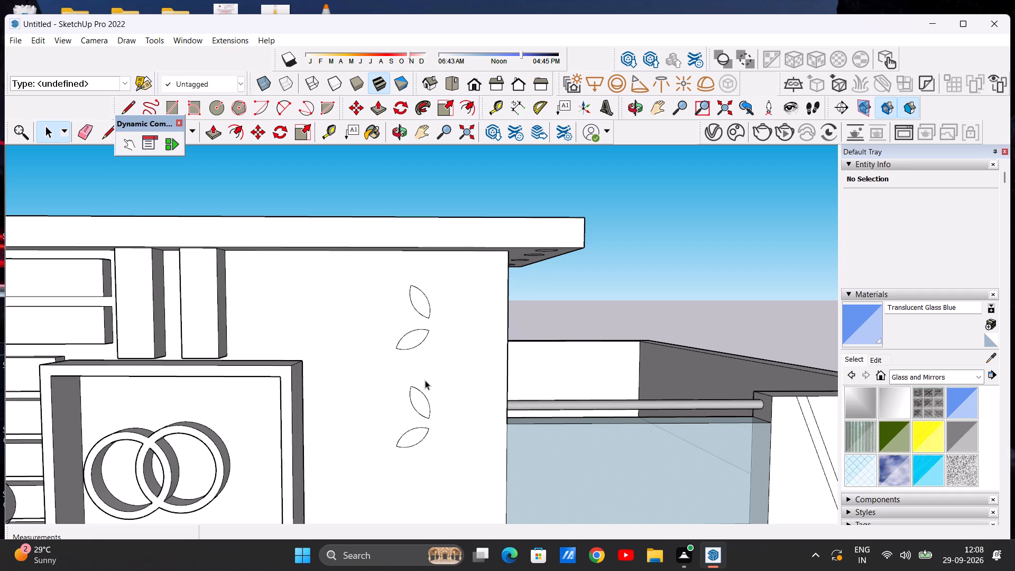
scroll(433, 380, down, 9)
scroll(441, 406, up, 6)
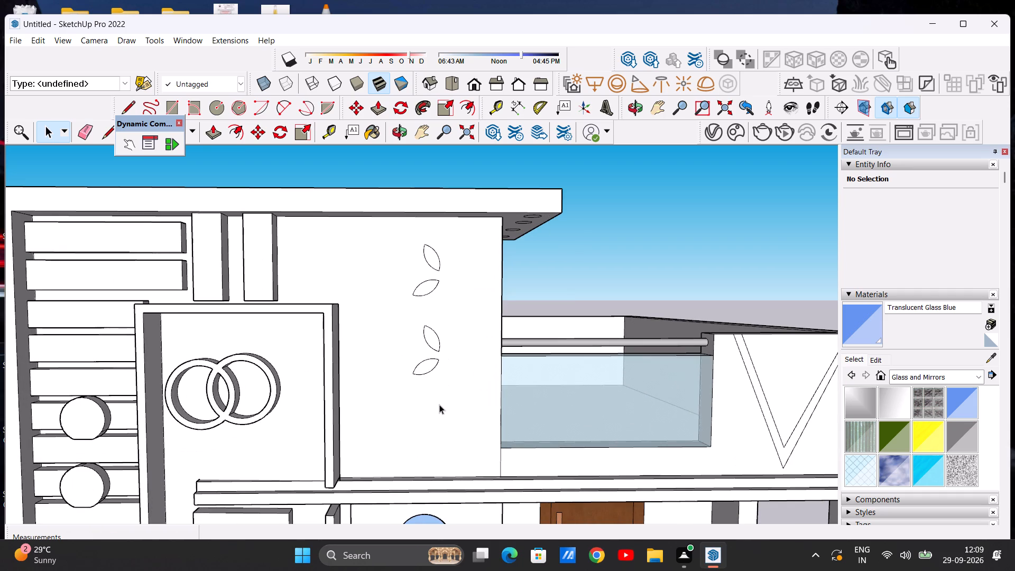
scroll(433, 399, down, 4)
scroll(397, 377, down, 6)
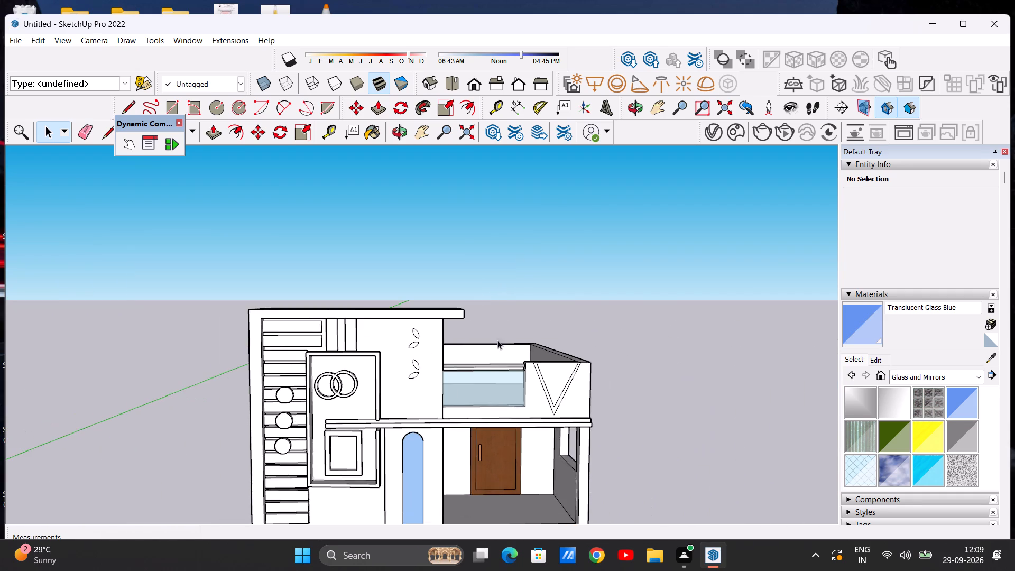
scroll(485, 338, up, 6)
scroll(403, 351, down, 6)
scroll(393, 328, up, 6)
scroll(384, 390, down, 8)
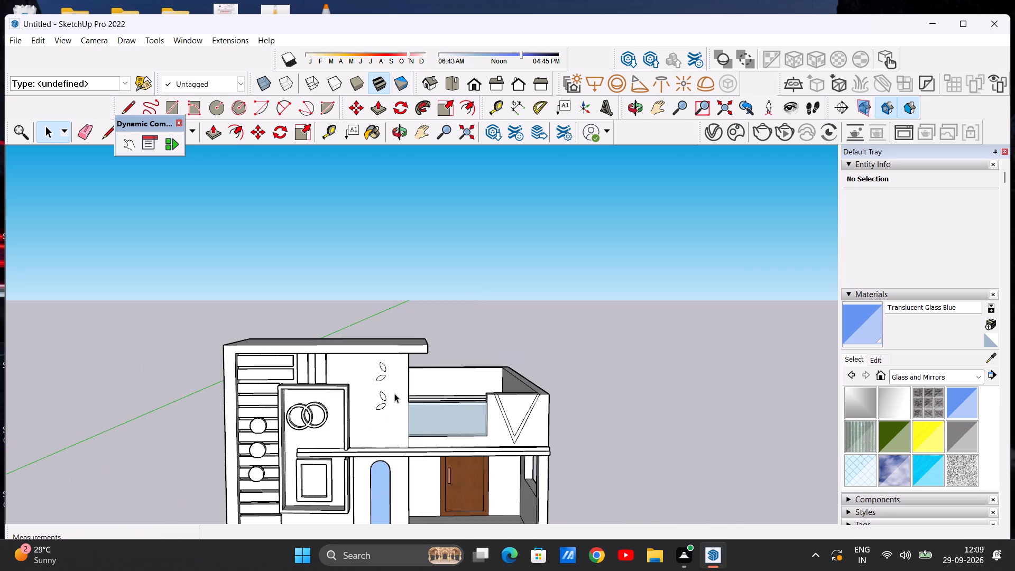
scroll(394, 394, up, 6)
scroll(404, 381, down, 12)
scroll(395, 362, up, 8)
scroll(394, 361, down, 6)
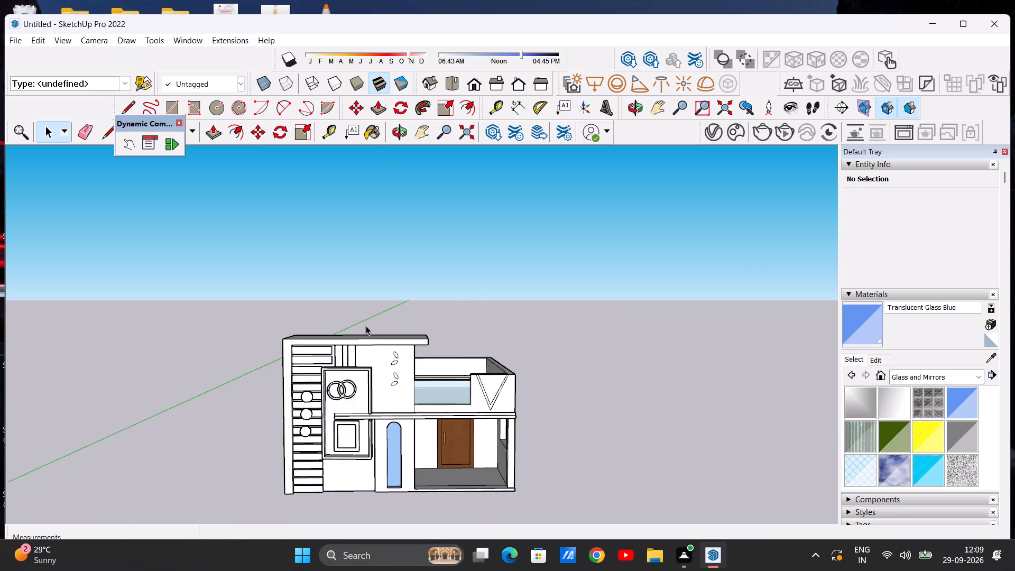
scroll(366, 326, down, 6)
scroll(410, 394, up, 7)
scroll(359, 277, up, 7)
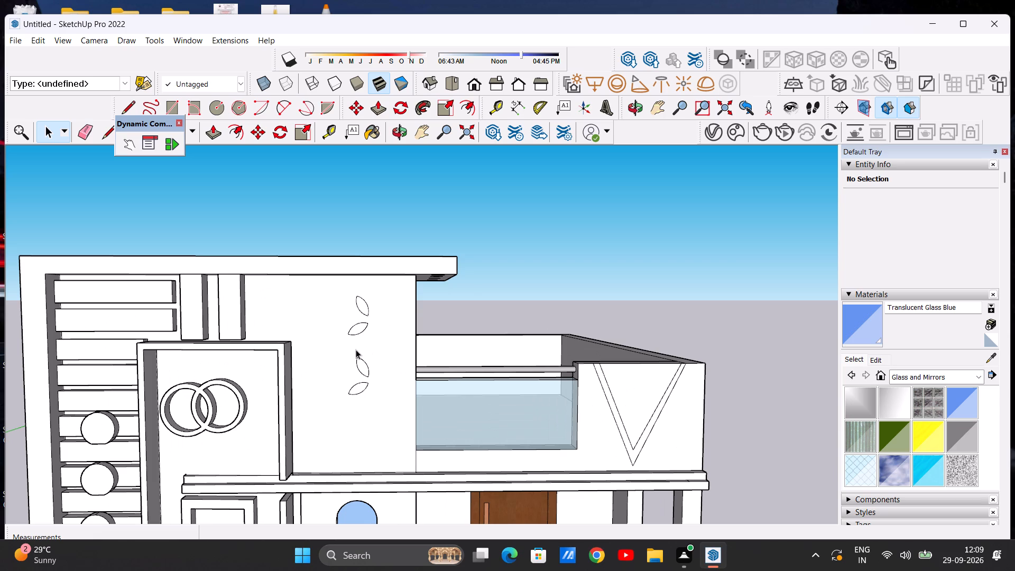
scroll(352, 346, down, 8)
scroll(333, 356, up, 5)
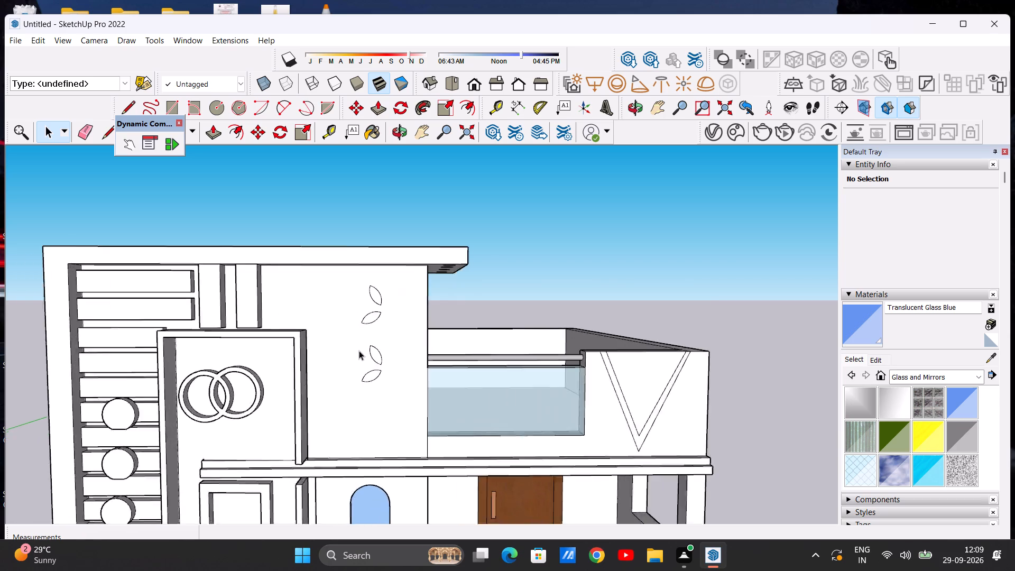
scroll(359, 351, up, 3)
scroll(416, 338, down, 12)
scroll(398, 355, up, 7)
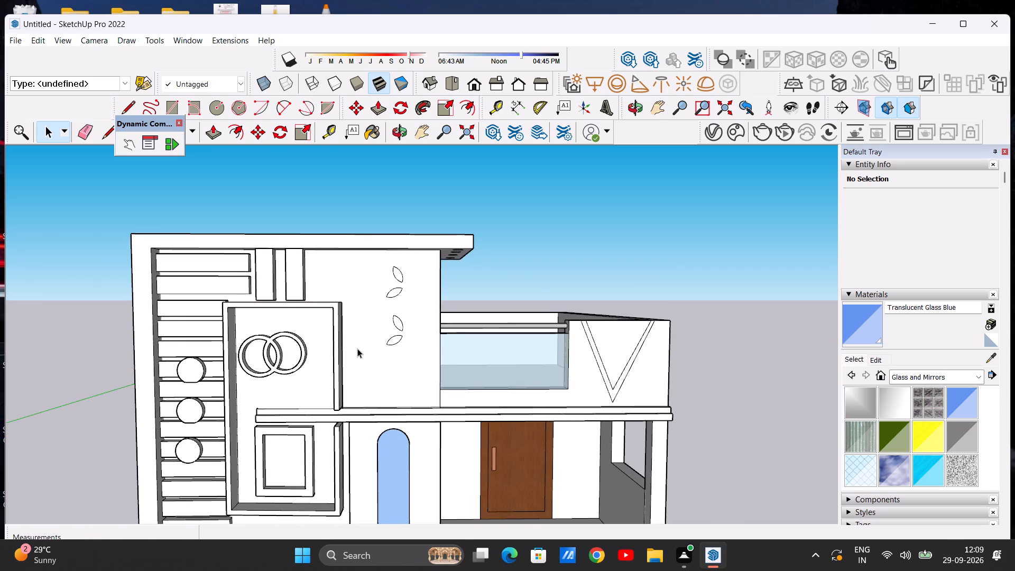
scroll(354, 348, down, 4)
scroll(382, 317, up, 8)
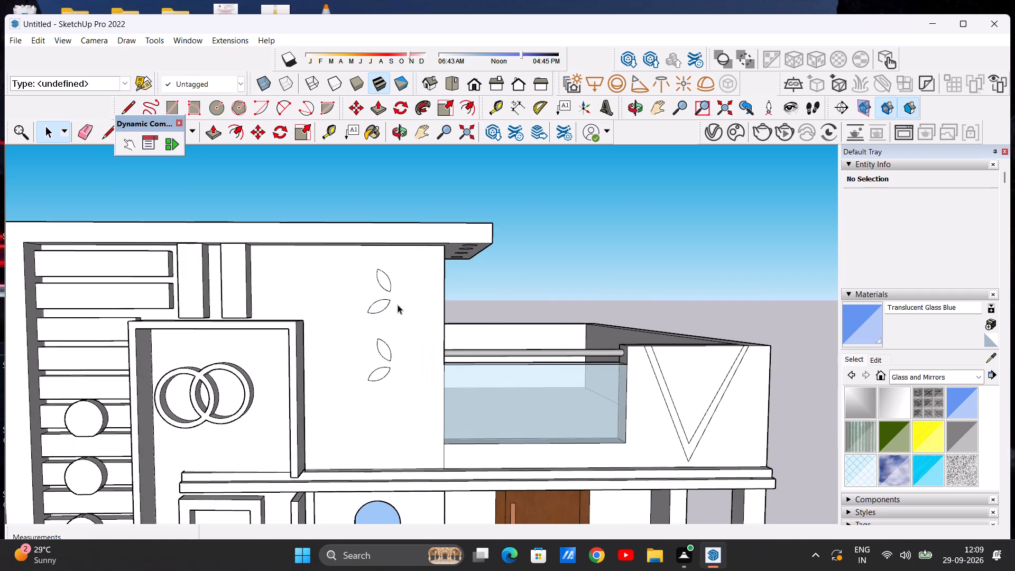
scroll(398, 305, up, 5)
scroll(363, 312, down, 5)
scroll(347, 299, up, 4)
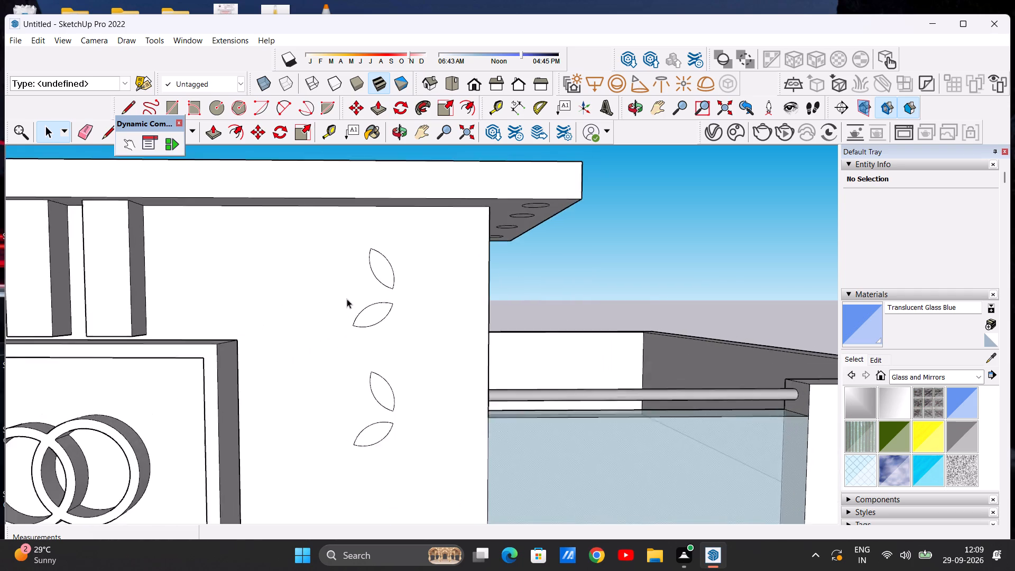
scroll(347, 299, down, 19)
scroll(348, 305, up, 7)
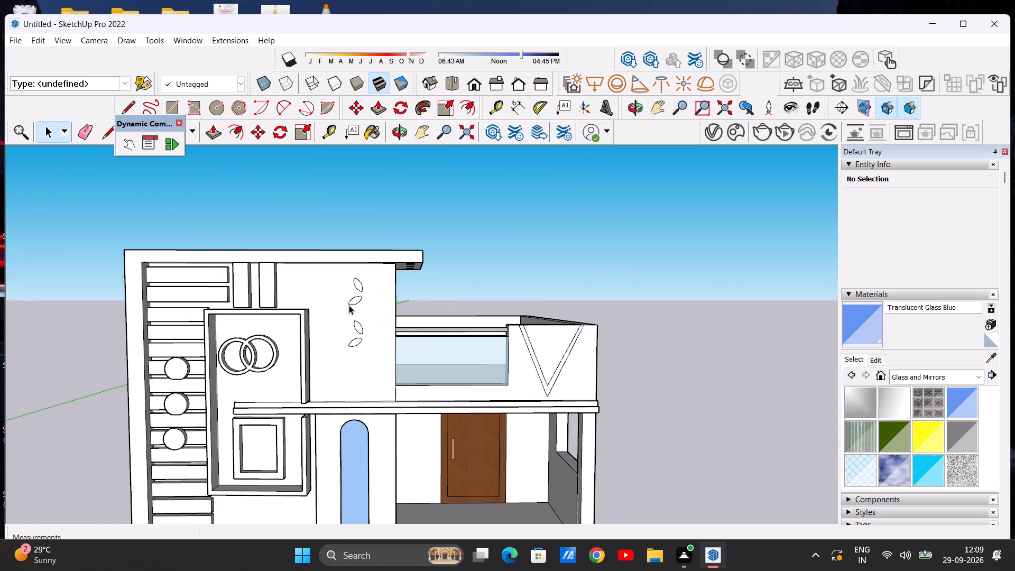
Examine the spacing of the leaf pairs on the upper front wall up close and against the whole elevation.
scroll(348, 324, up, 6)
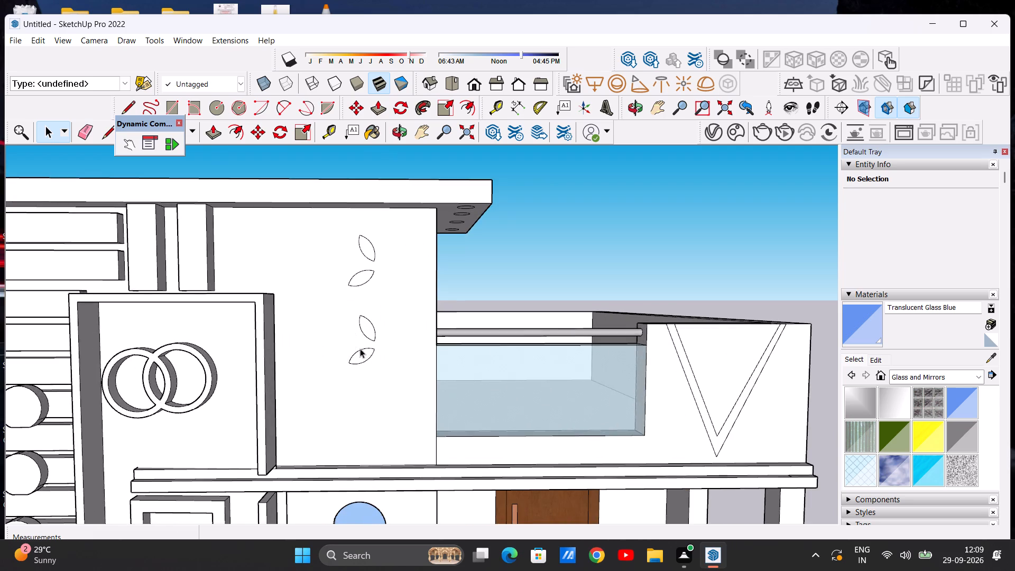
scroll(363, 352, down, 2)
scroll(355, 275, up, 5)
scroll(342, 296, down, 10)
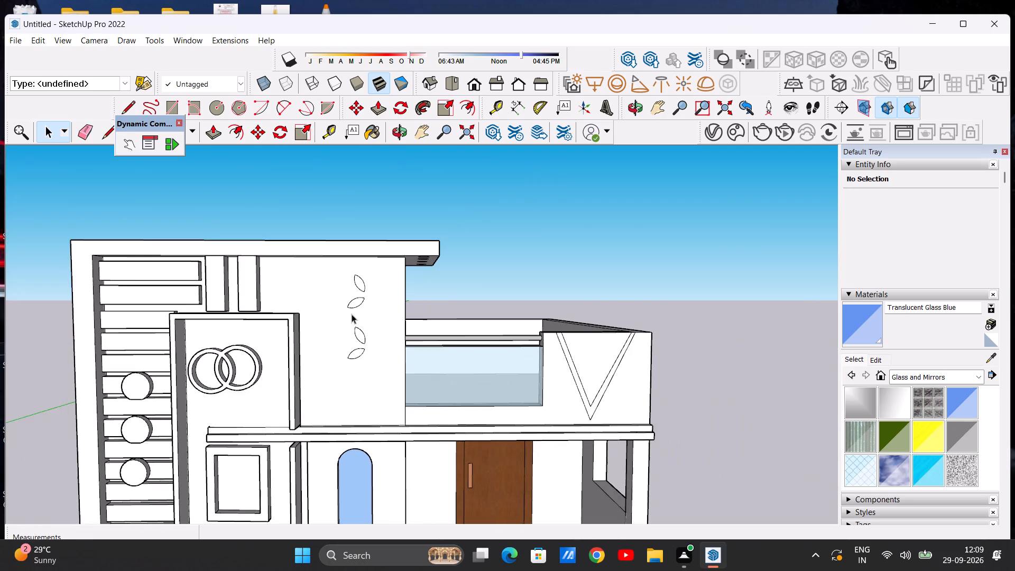
scroll(350, 291, up, 7)
scroll(359, 323, down, 4)
scroll(370, 362, up, 3)
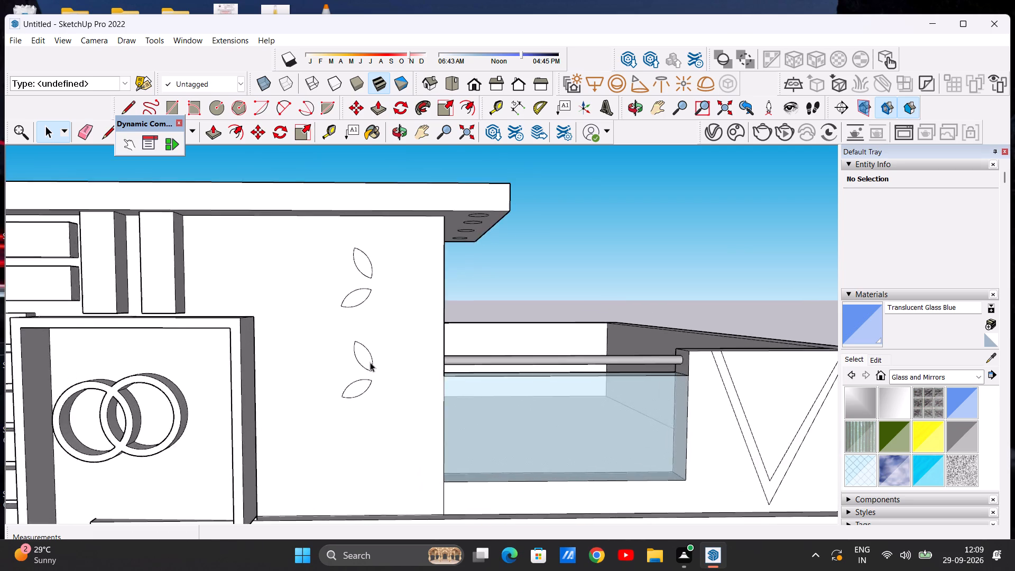
scroll(370, 362, up, 3)
scroll(369, 382, down, 20)
scroll(369, 382, down, 2)
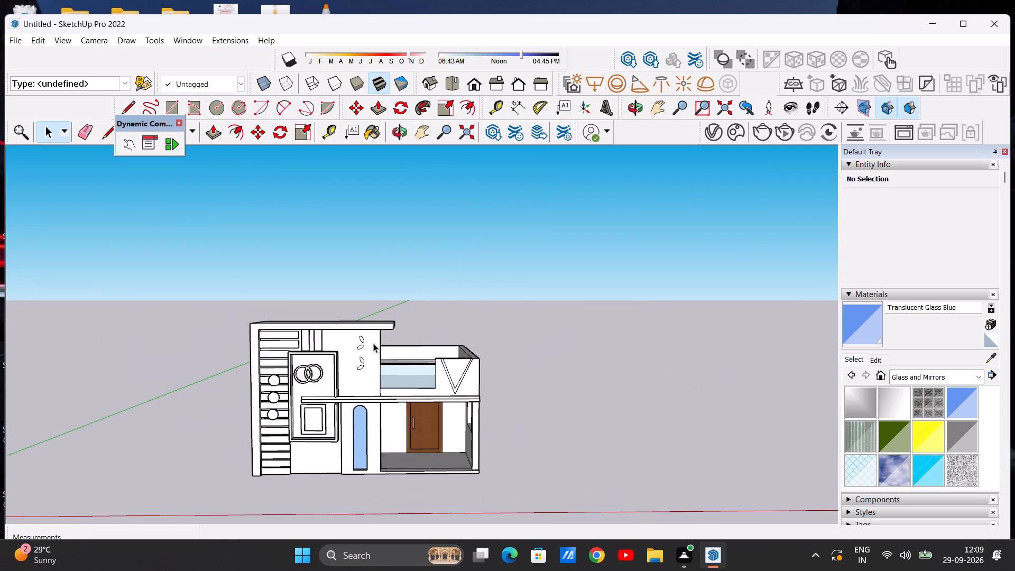
scroll(373, 343, down, 3)
scroll(346, 381, up, 15)
scroll(335, 365, down, 2)
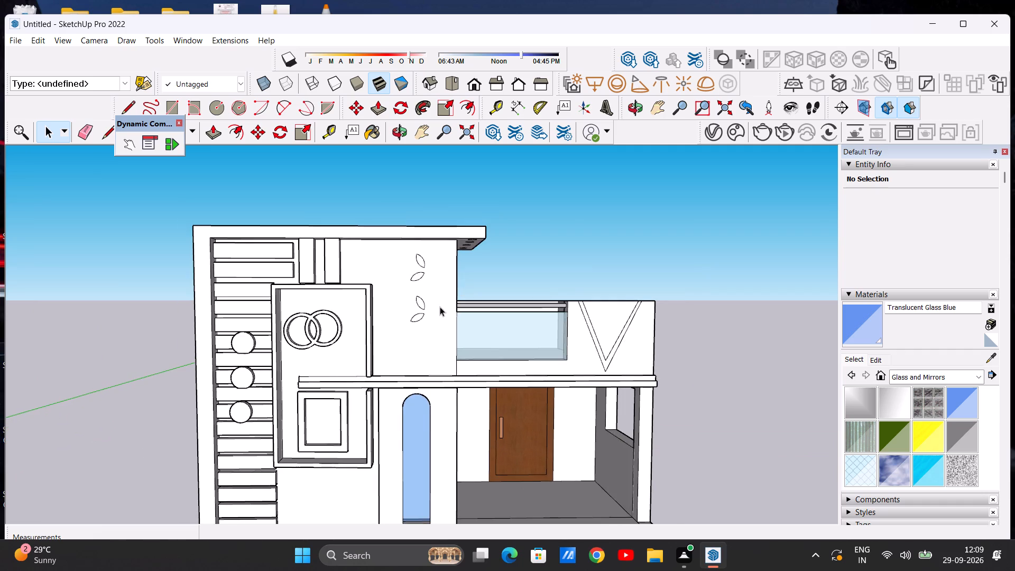
scroll(444, 302, up, 4)
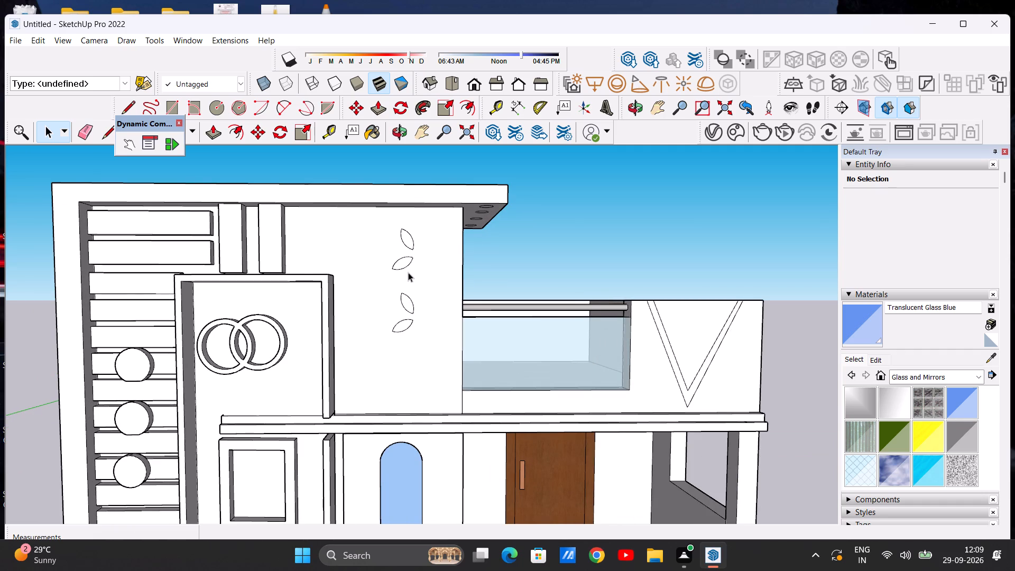
scroll(409, 272, up, 5)
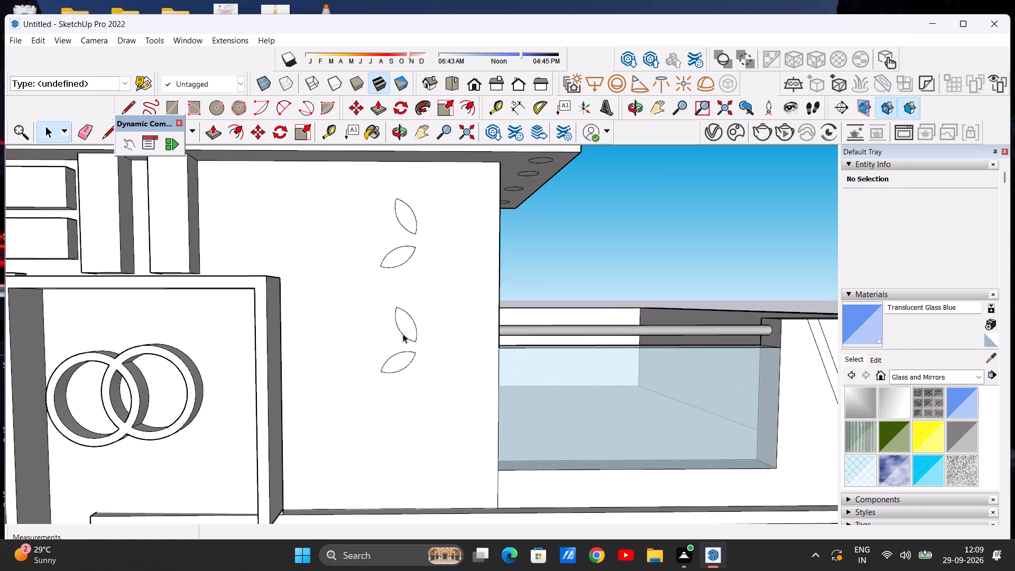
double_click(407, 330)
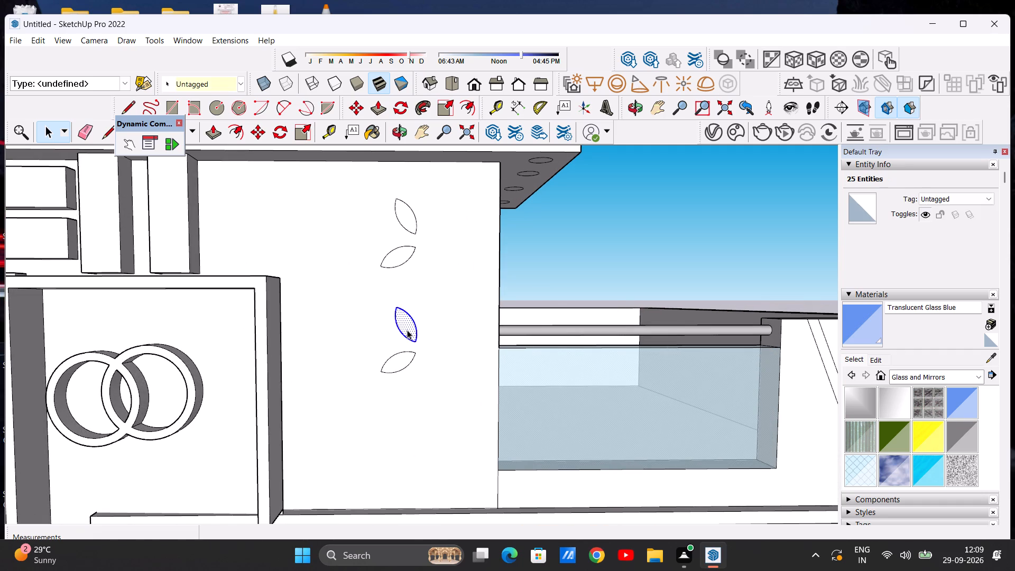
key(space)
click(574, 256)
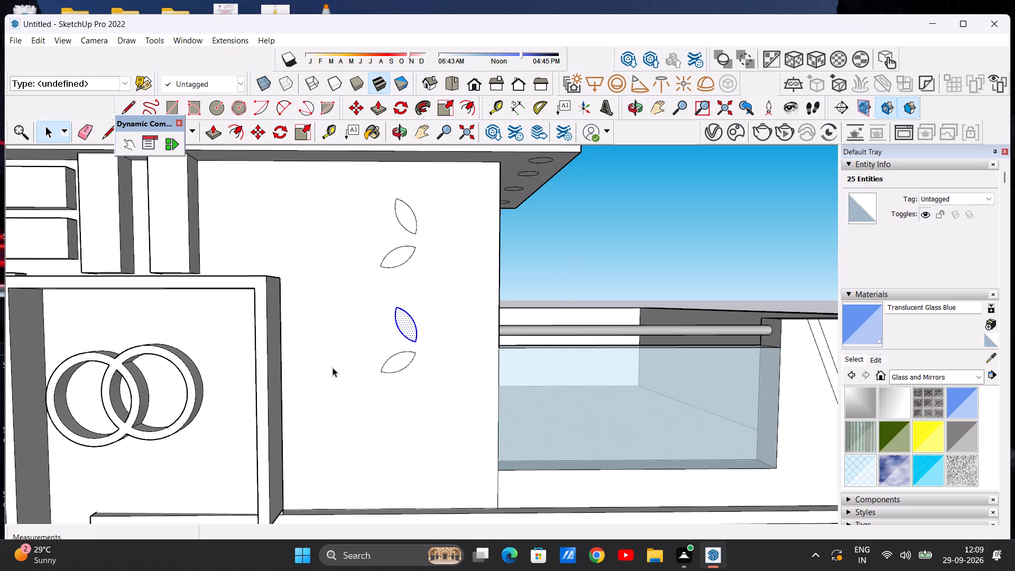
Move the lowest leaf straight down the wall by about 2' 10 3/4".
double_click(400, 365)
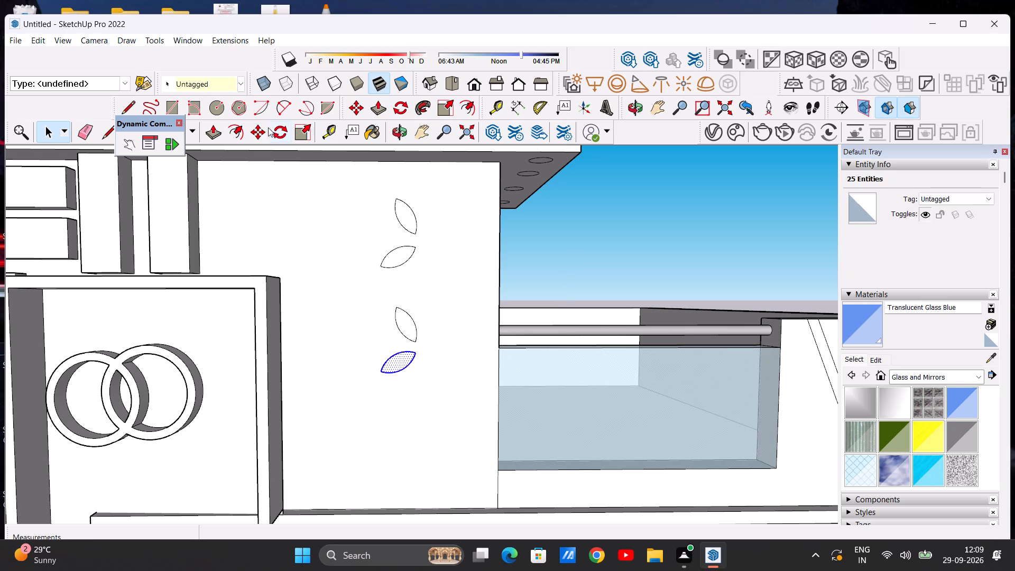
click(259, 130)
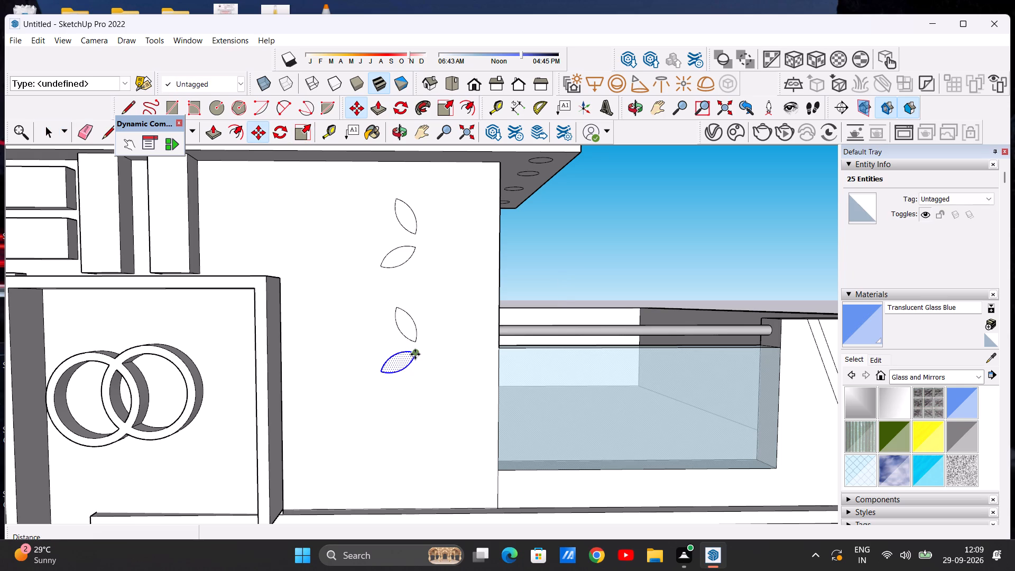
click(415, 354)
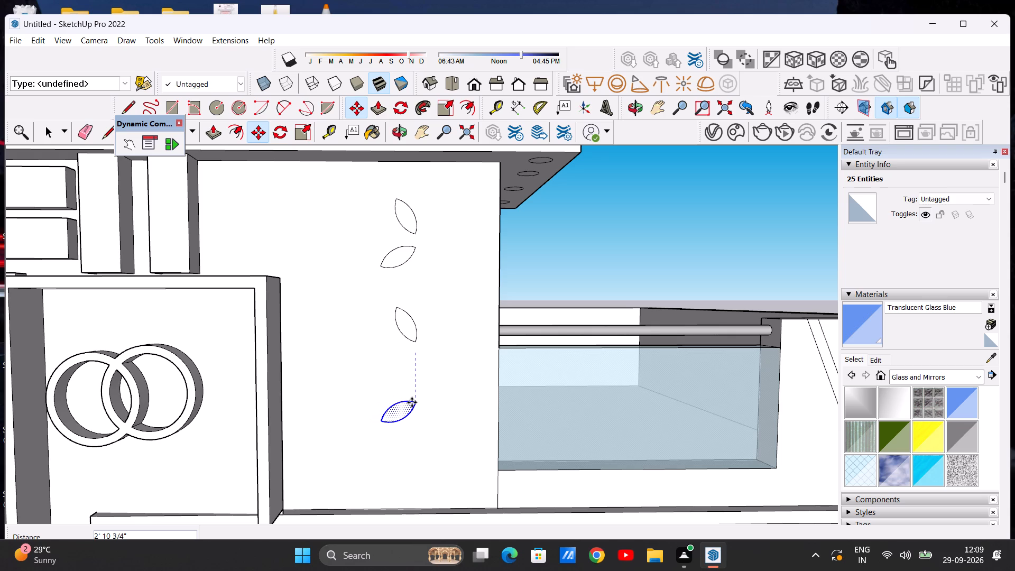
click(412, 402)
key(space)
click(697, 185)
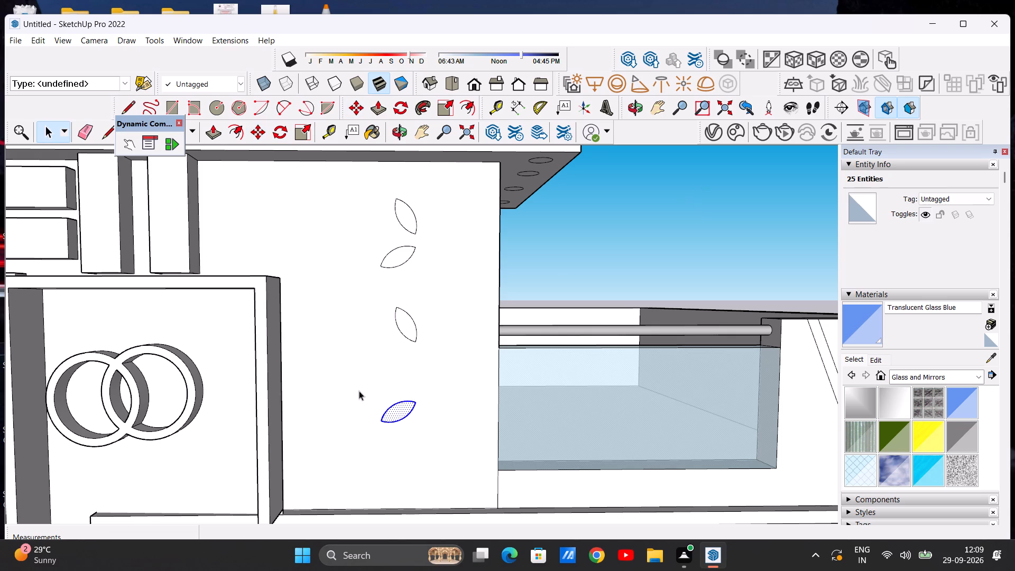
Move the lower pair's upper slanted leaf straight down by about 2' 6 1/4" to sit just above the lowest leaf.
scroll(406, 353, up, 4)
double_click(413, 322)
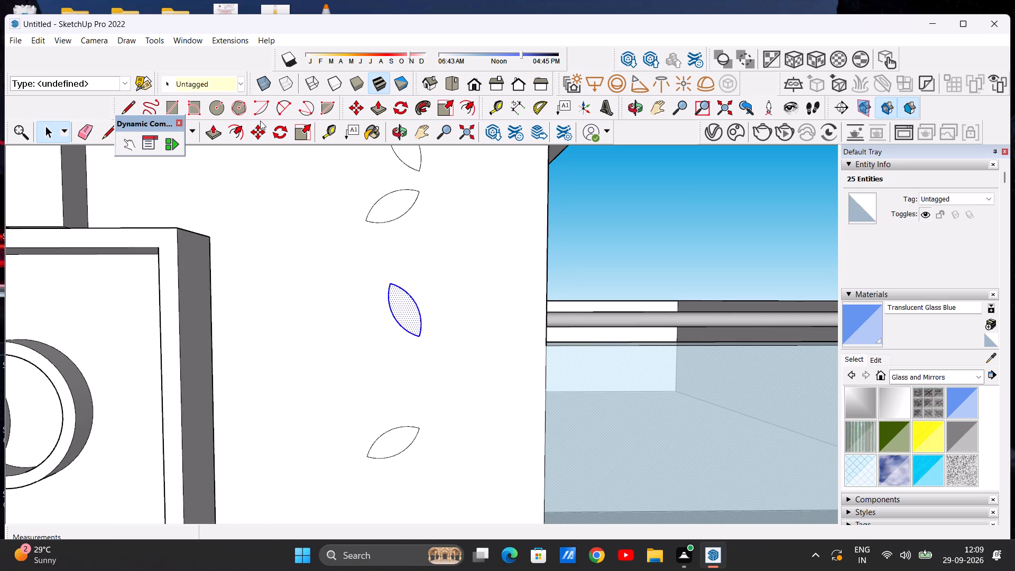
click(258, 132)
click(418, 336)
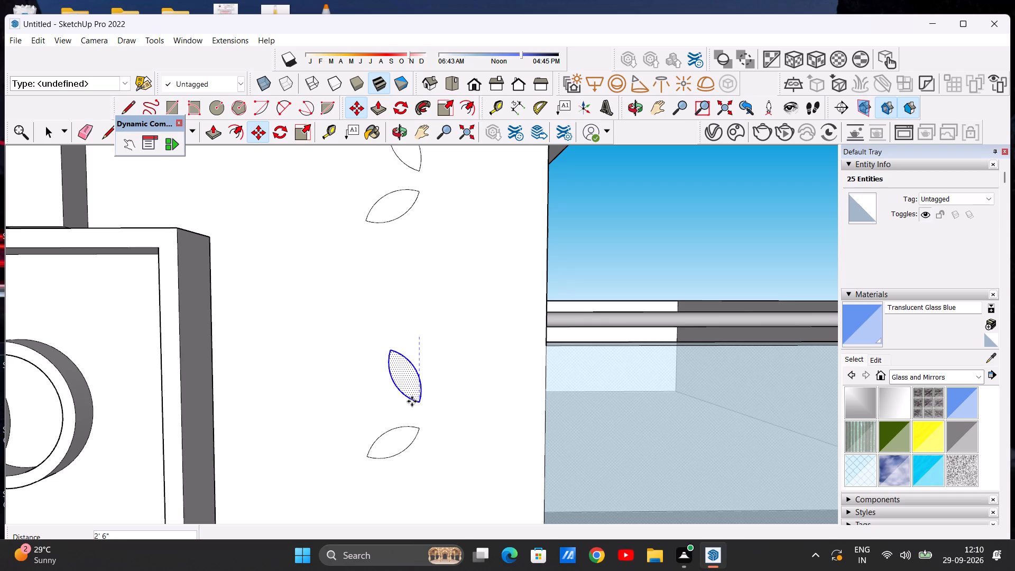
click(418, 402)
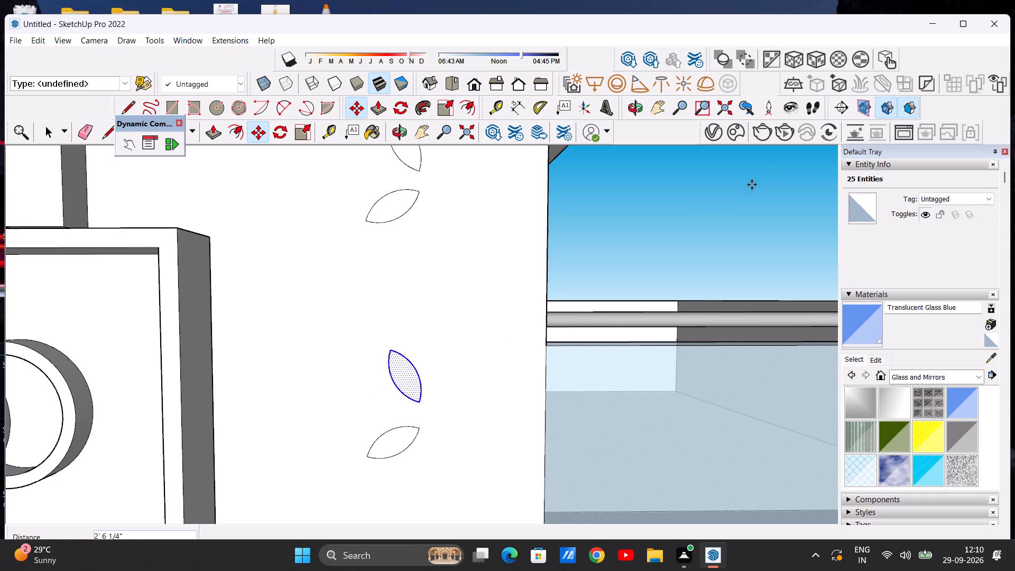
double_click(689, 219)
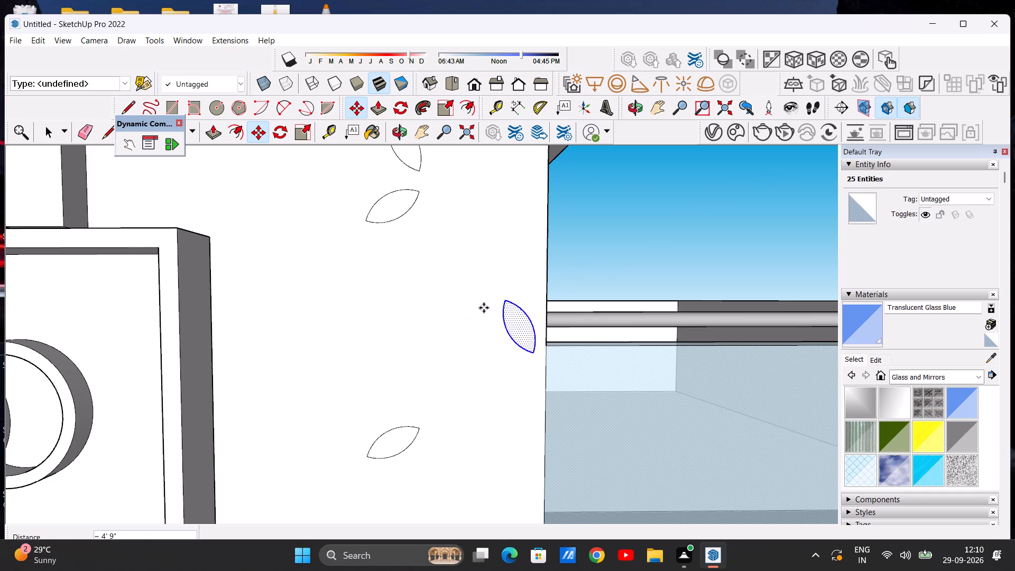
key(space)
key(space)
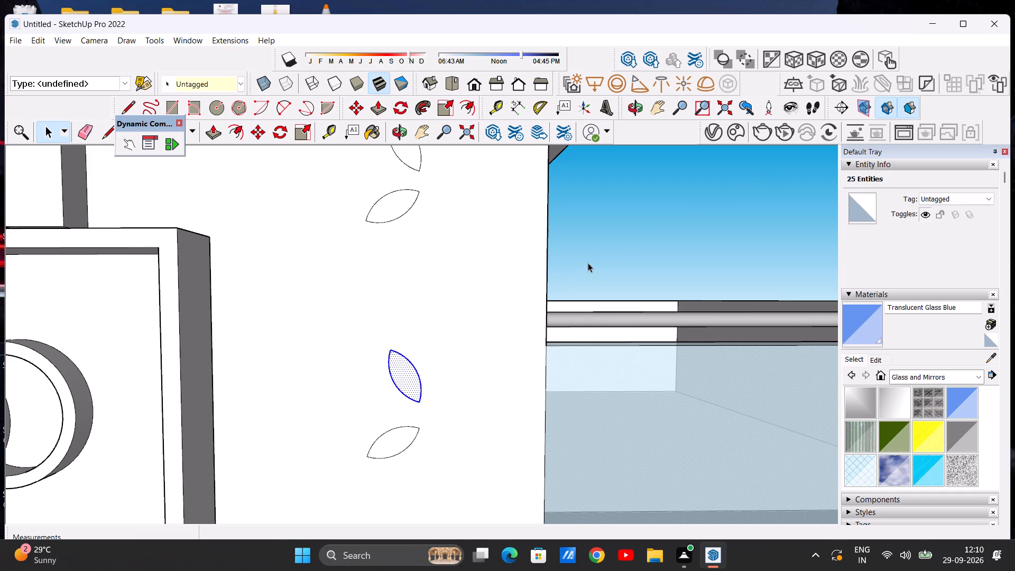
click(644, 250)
Examine the widened spacing between the two leaf pairs up close and against the whole front elevation.
scroll(368, 355, down, 15)
scroll(382, 315, up, 6)
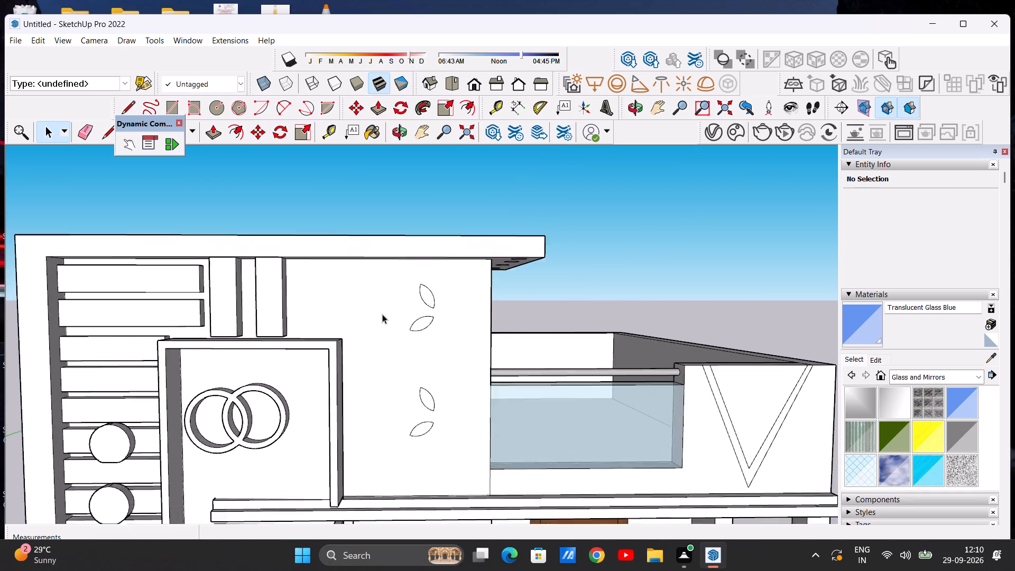
scroll(382, 314, up, 1)
scroll(400, 324, down, 5)
scroll(421, 358, up, 2)
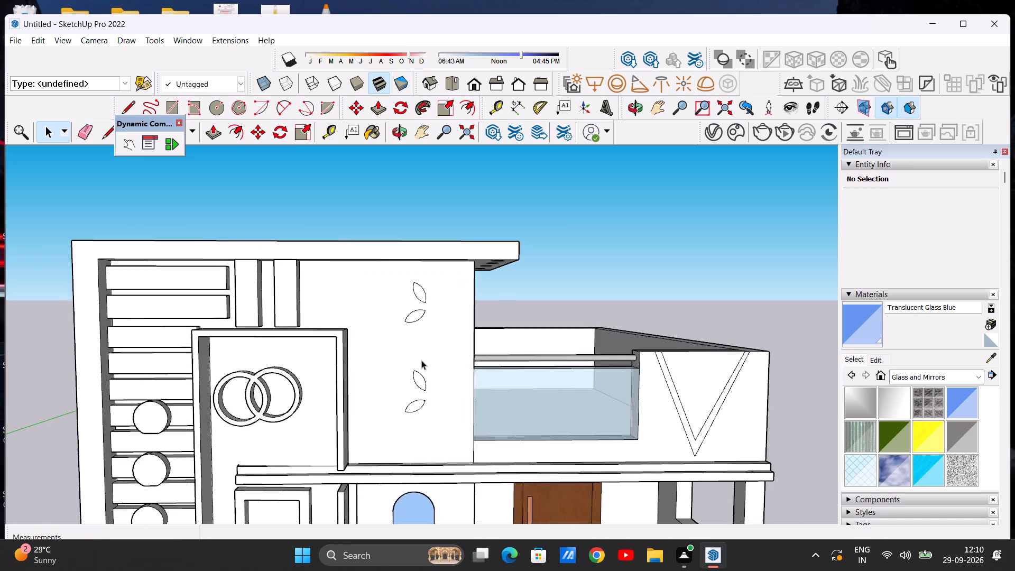
scroll(421, 360, up, 3)
scroll(412, 344, down, 2)
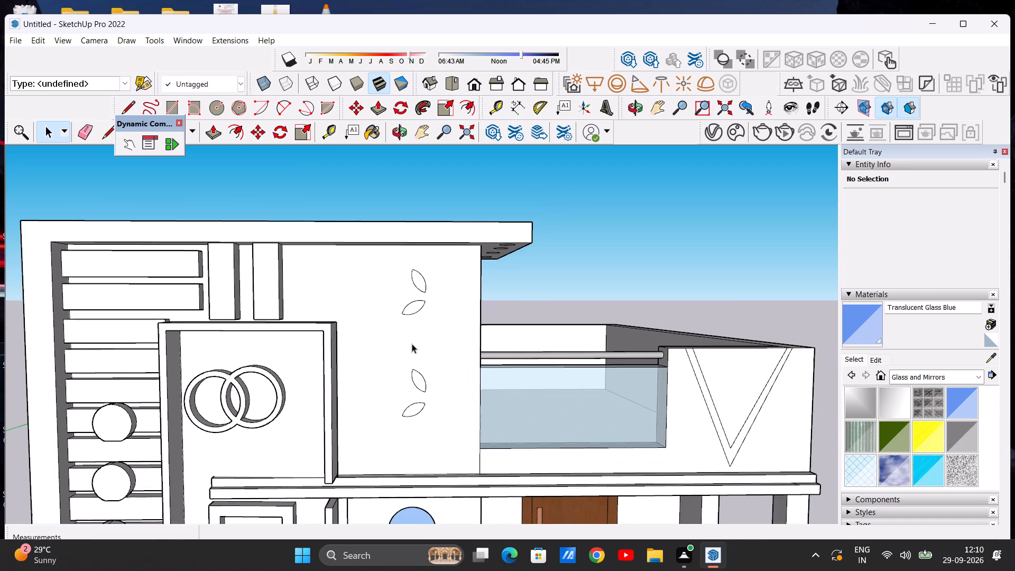
scroll(414, 344, down, 15)
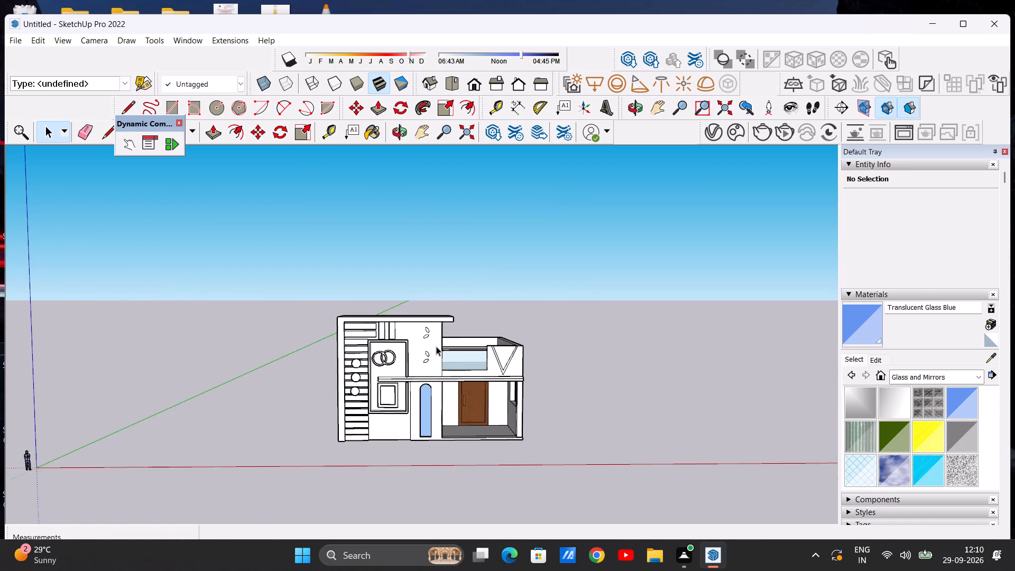
scroll(436, 346, up, 14)
scroll(391, 353, down, 2)
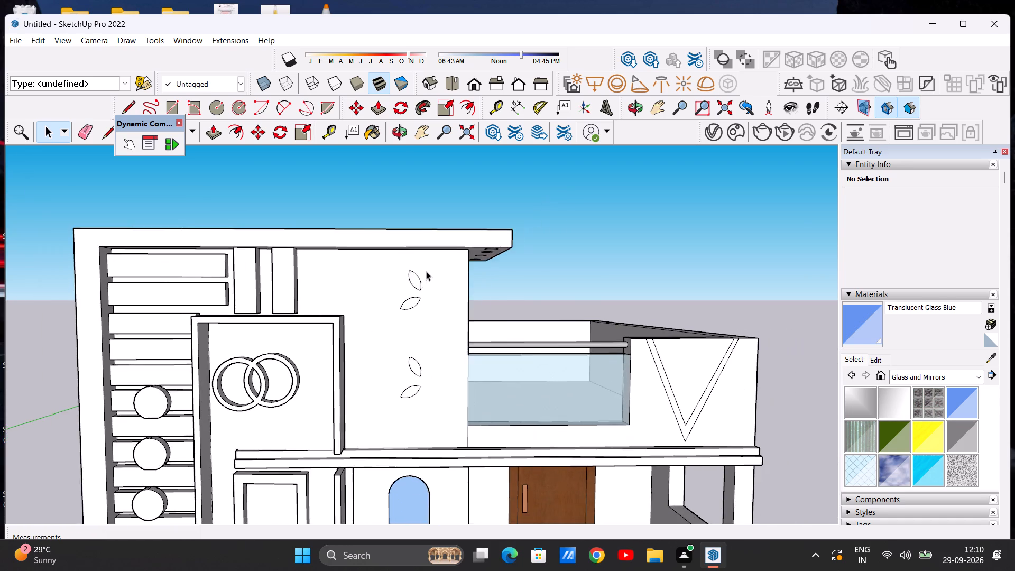
scroll(426, 271, up, 5)
scroll(398, 292, down, 9)
scroll(395, 374, up, 7)
scroll(380, 358, down, 9)
scroll(400, 349, up, 6)
scroll(400, 350, down, 2)
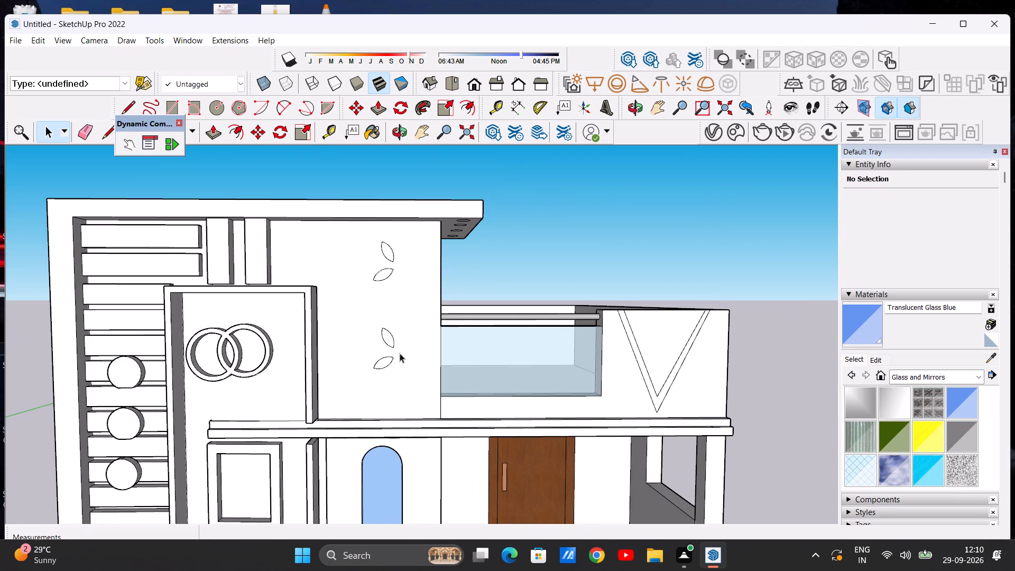
scroll(400, 353, down, 7)
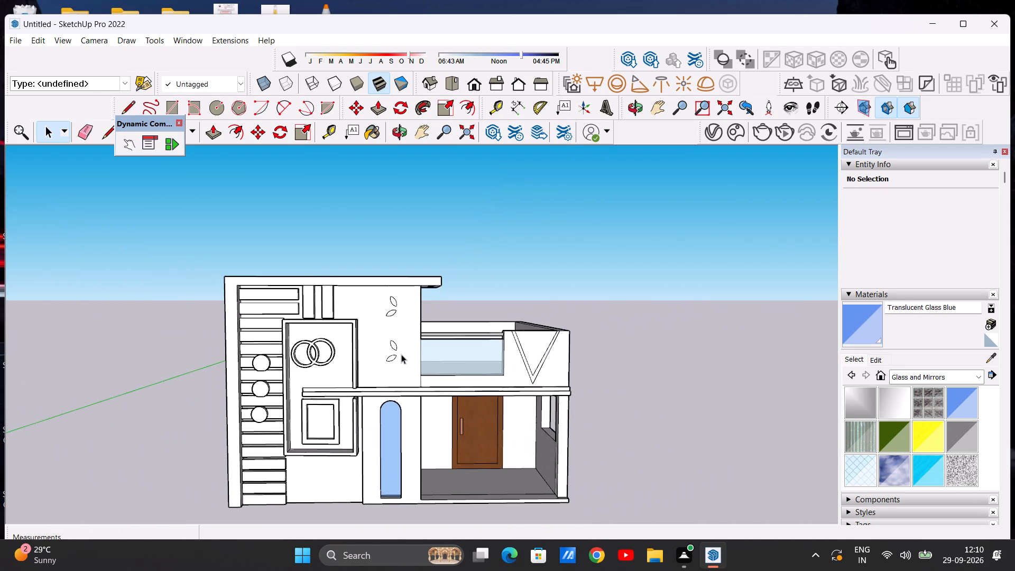
scroll(401, 354, down, 2)
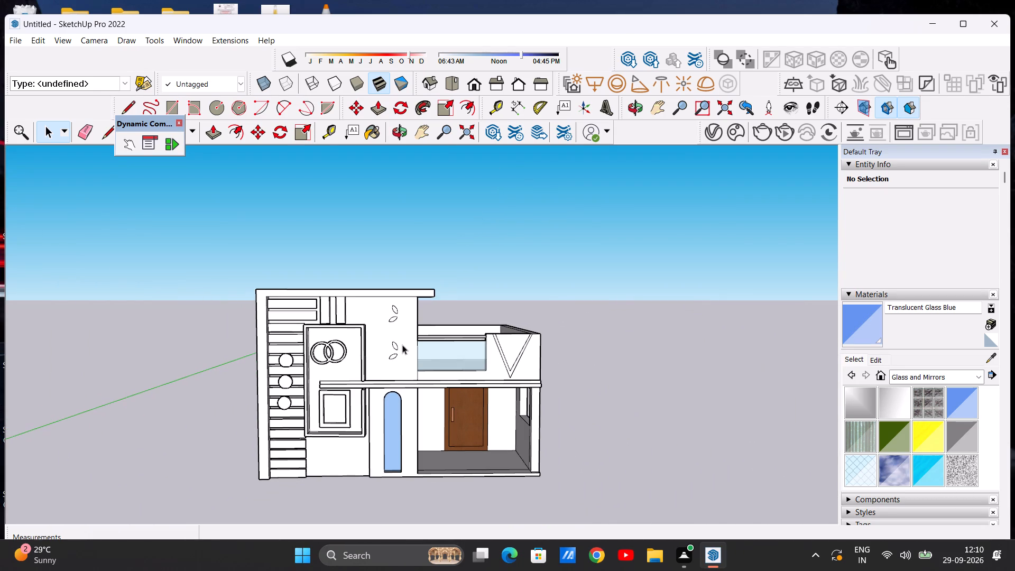
scroll(390, 357, up, 8)
scroll(381, 353, down, 5)
scroll(428, 340, up, 6)
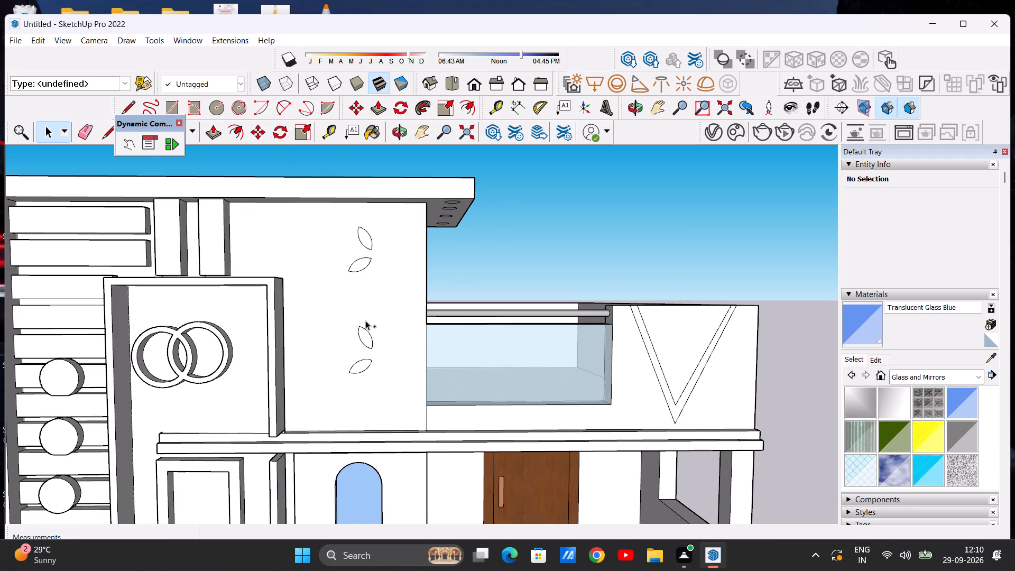
Undo the leaf moves, copies, rotation and original leaf drawing until the upper front wall is blank.
key(ctrl+z)
key(ctrl+z)
key(ctrl+z)
key(ctrl+z)
key(ctrl+z)
key(ctrl+z)
key(ctrl+z)
key(ctrl+z)
key(ctrl+z)
Draw a two-point arc slanting down the upper front wall, with a chord of about 4' and a bulge of about 1' 7/16".
scroll(365, 320, down, 6)
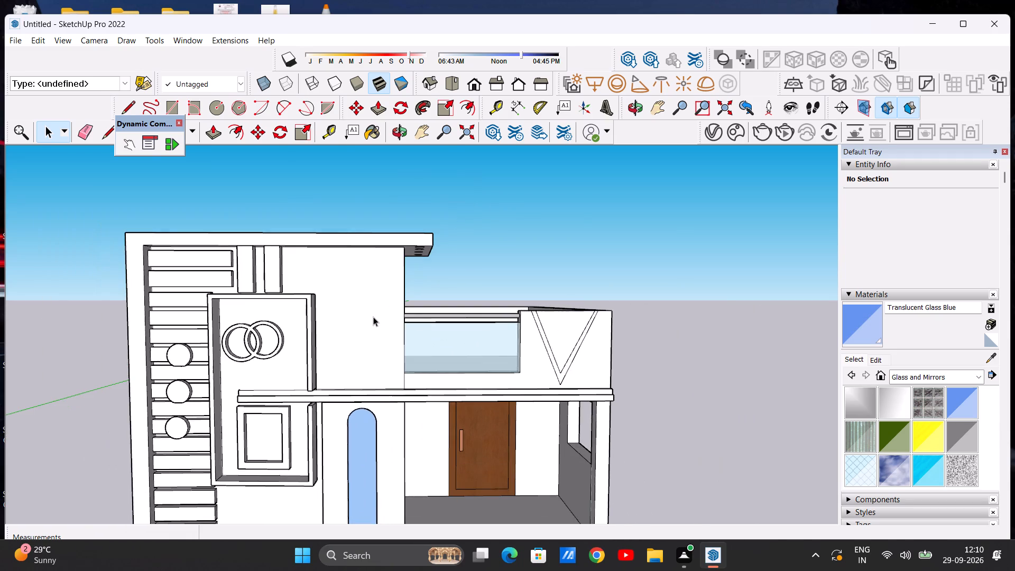
scroll(387, 301, down, 4)
scroll(372, 329, up, 5)
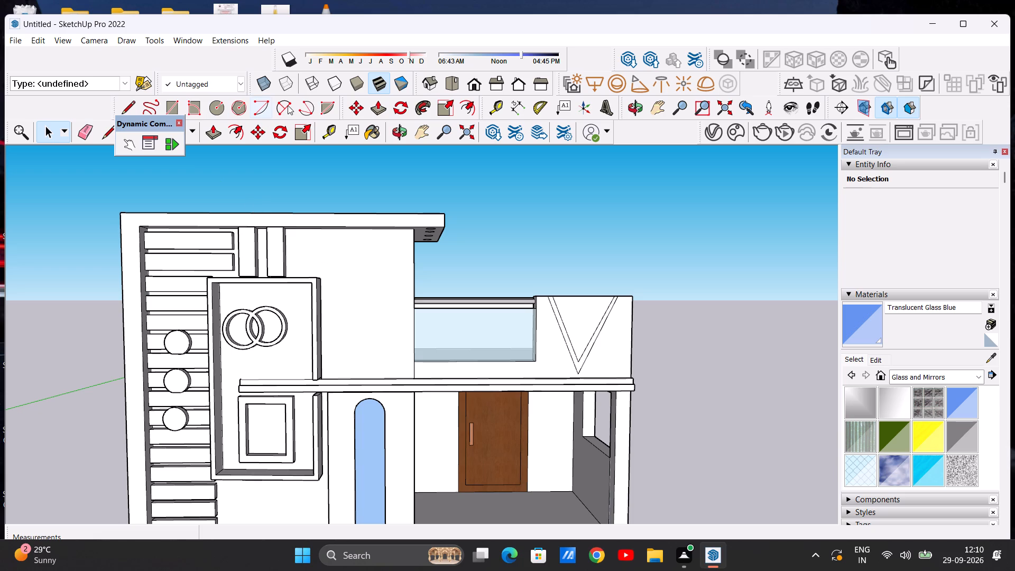
click(282, 104)
scroll(358, 286, up, 6)
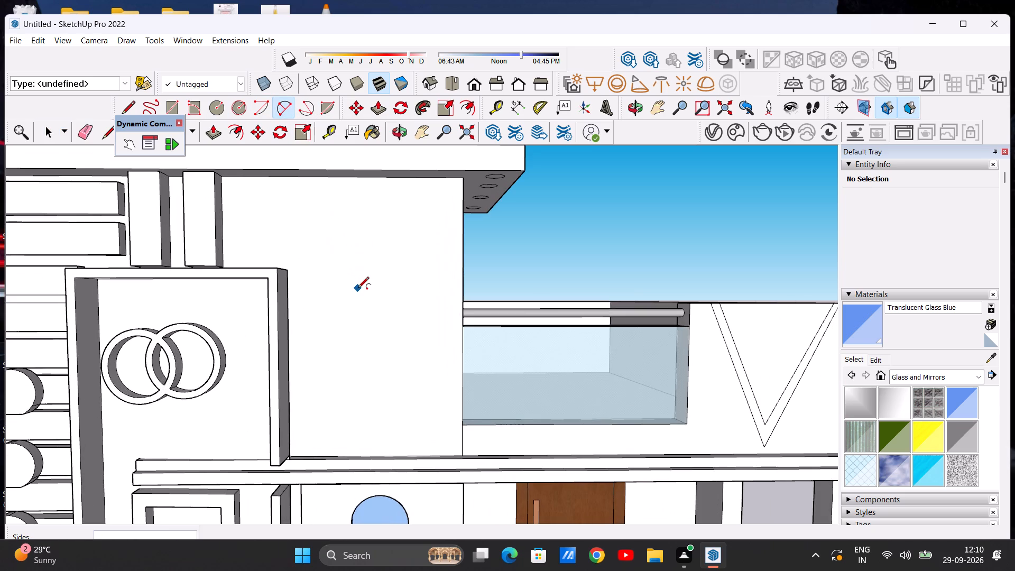
scroll(358, 289, down, 5)
scroll(372, 281, up, 5)
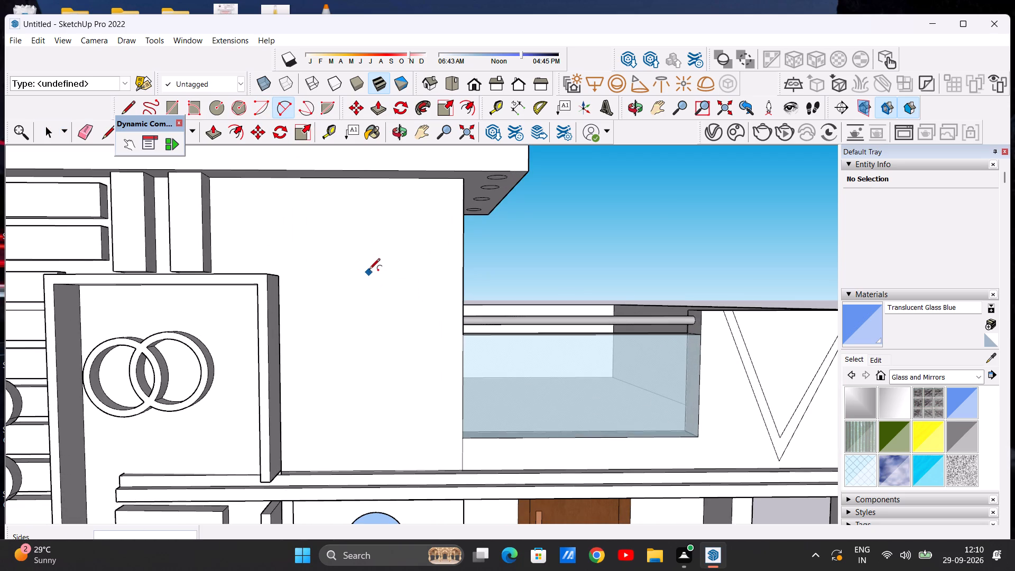
click(370, 238)
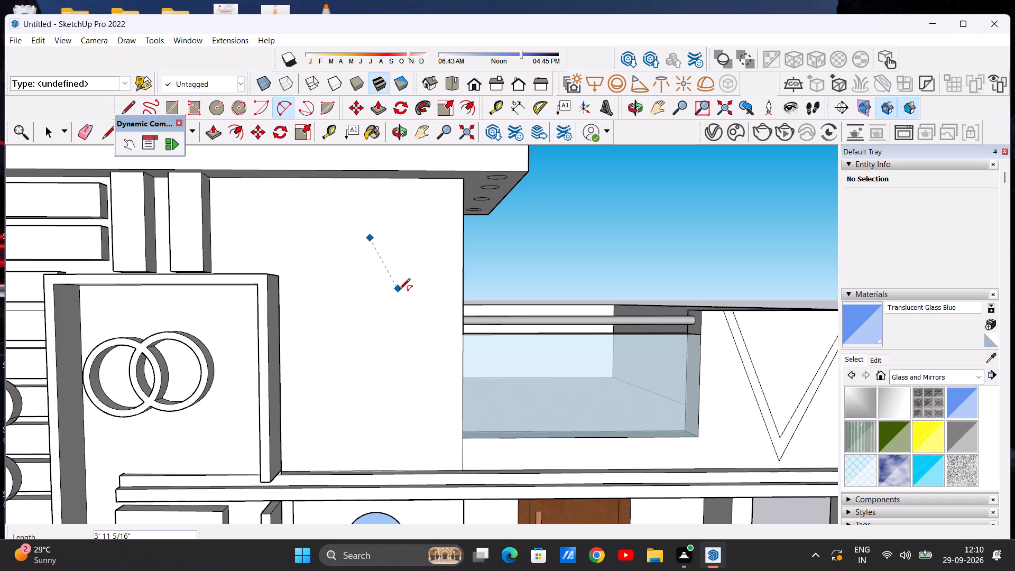
click(399, 290)
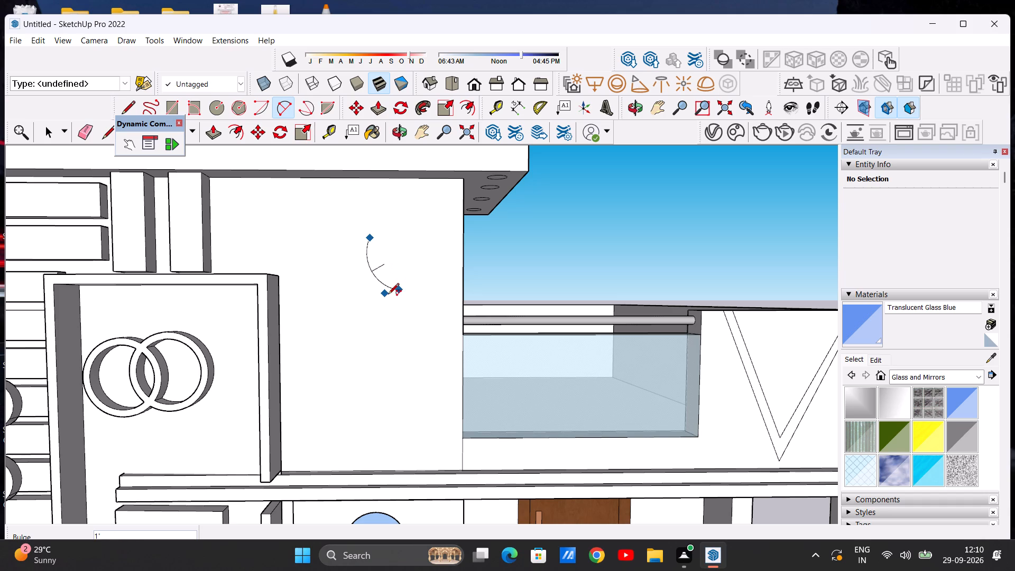
click(388, 295)
key(space)
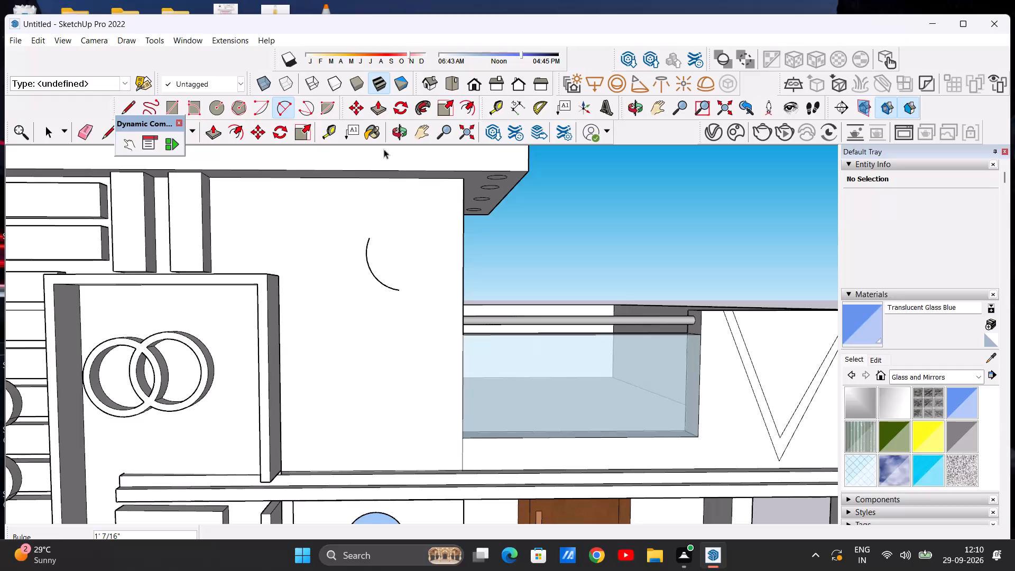
Draw a second two-point arc between the first arc's endpoints, bulging about 10 1/2" the opposite way to close the leaf.
click(310, 108)
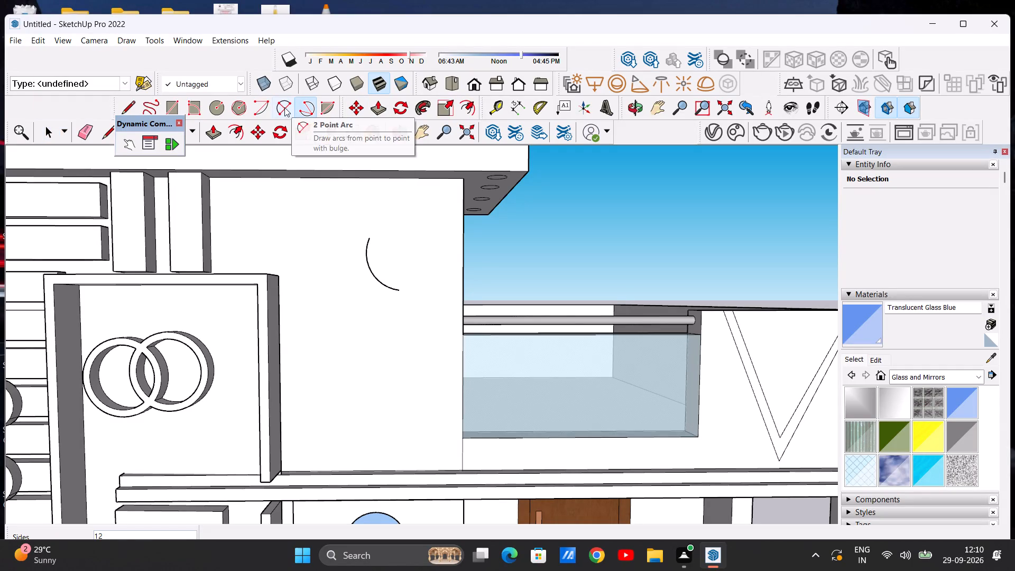
click(284, 107)
click(368, 237)
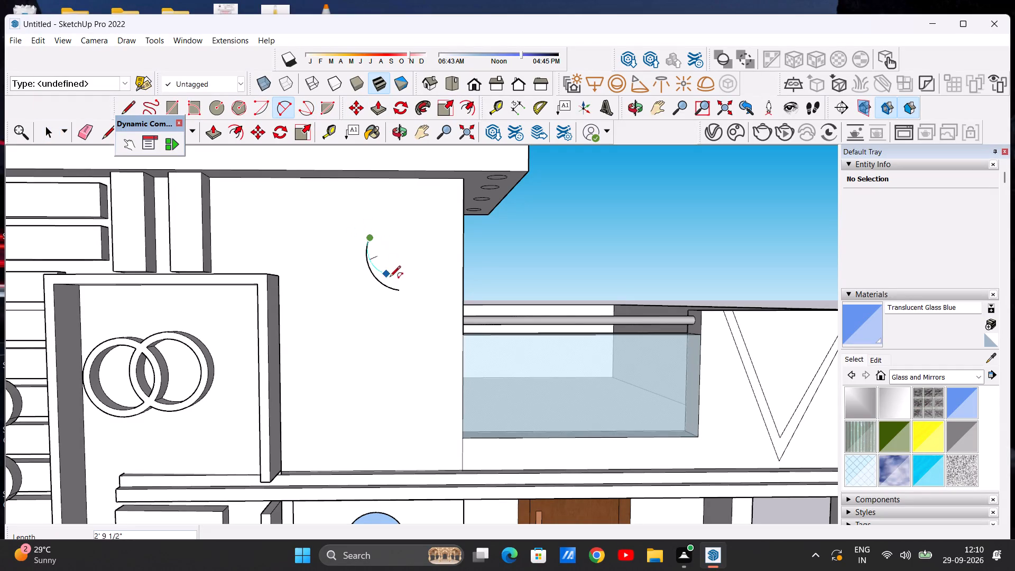
click(400, 290)
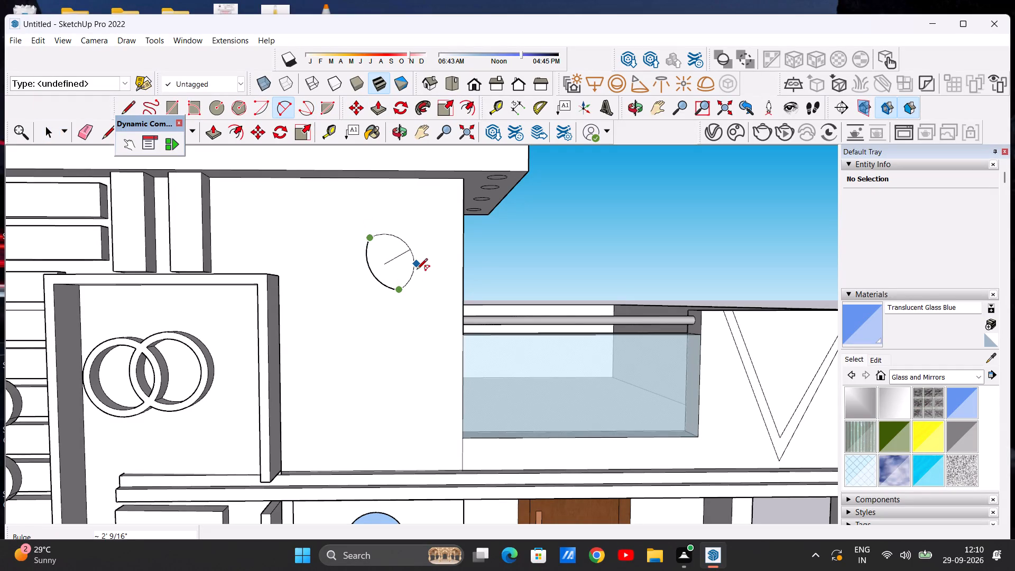
click(403, 270)
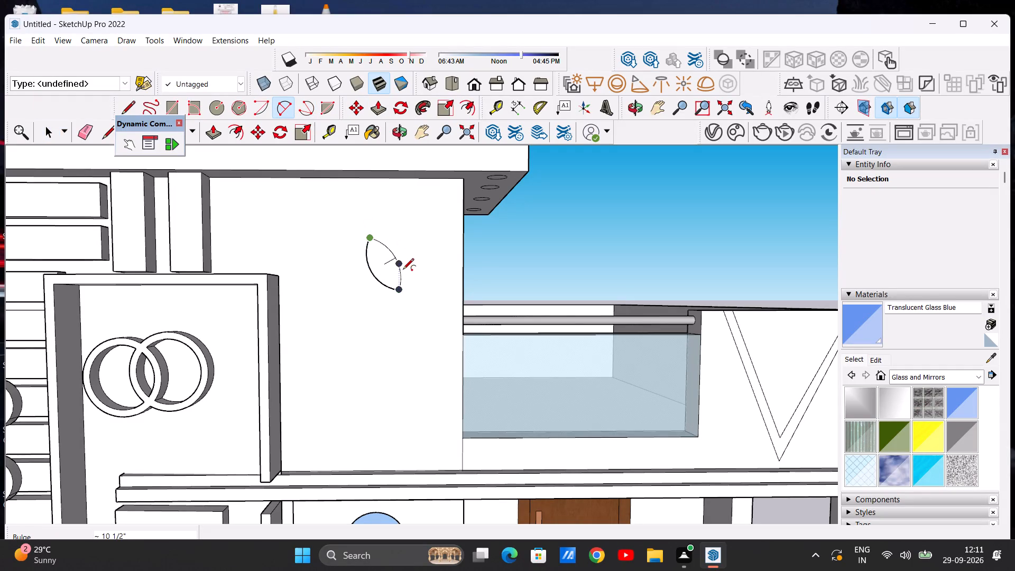
key(space)
key(space)
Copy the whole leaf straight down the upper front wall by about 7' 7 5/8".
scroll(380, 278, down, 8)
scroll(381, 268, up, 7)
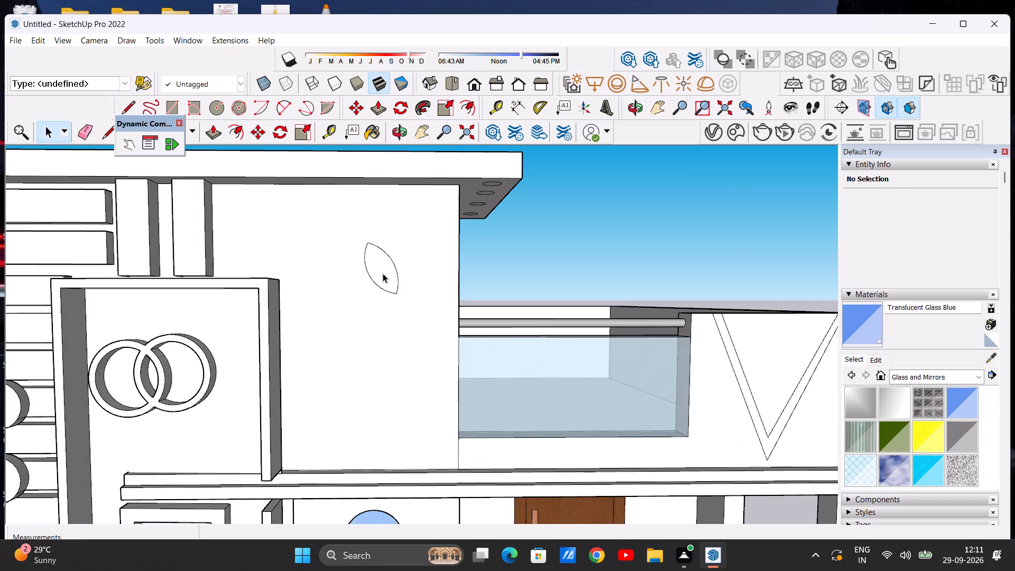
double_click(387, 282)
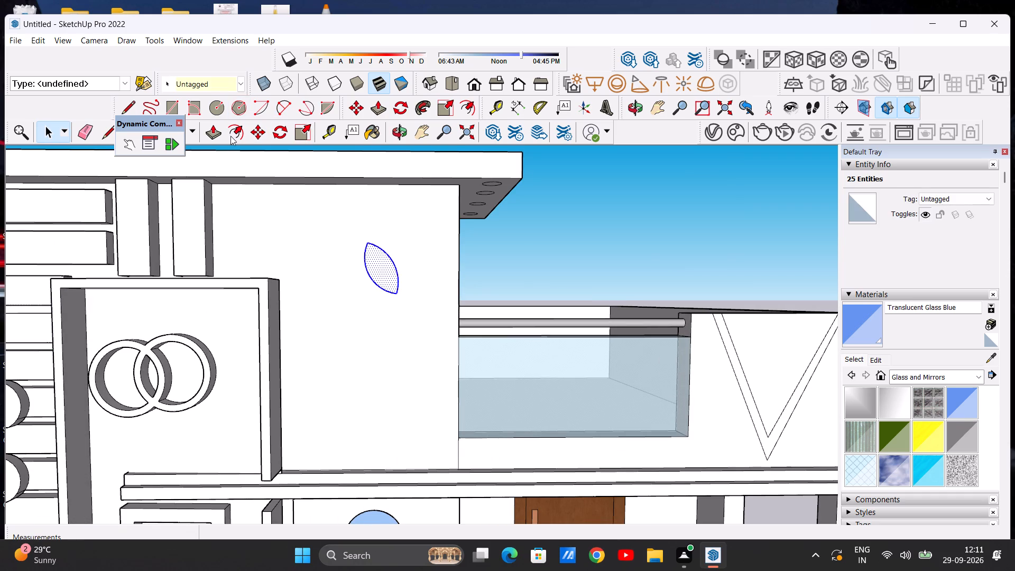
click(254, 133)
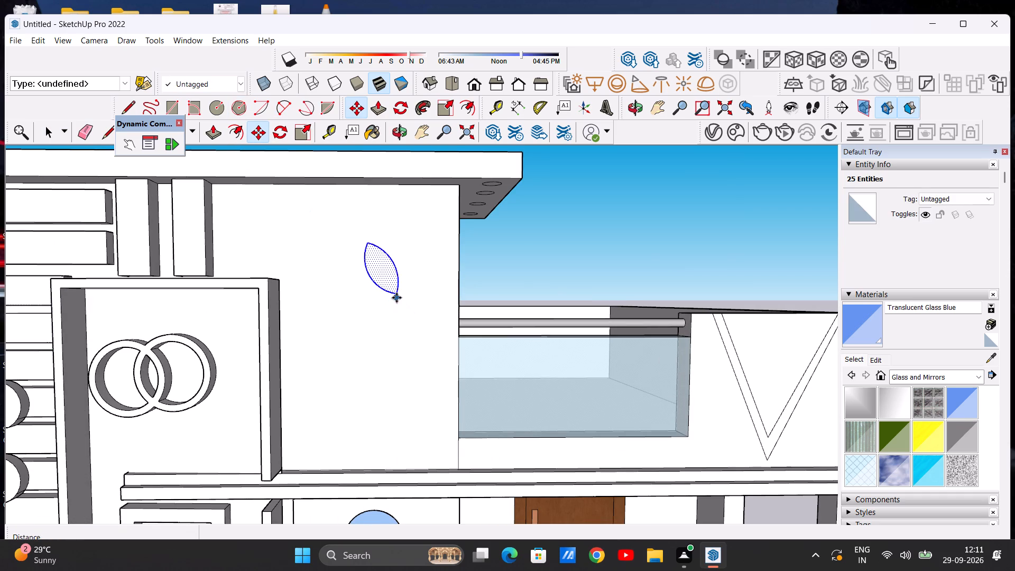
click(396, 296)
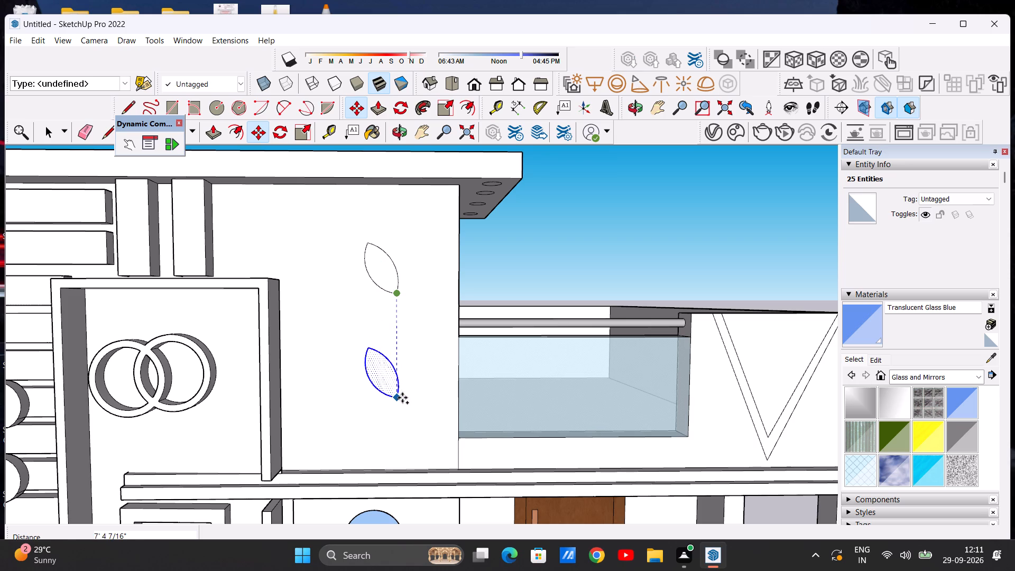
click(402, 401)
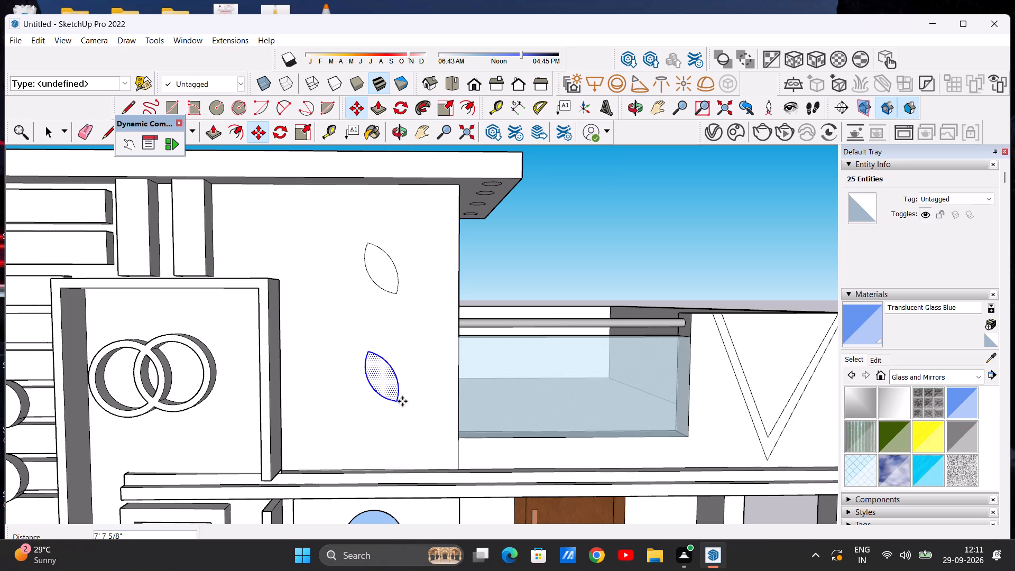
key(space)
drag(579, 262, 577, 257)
Copy the upper leaf down and slightly to its left by about 3' 3 13/16", between the two existing leaves.
scroll(331, 285, down, 2)
scroll(373, 303, up, 5)
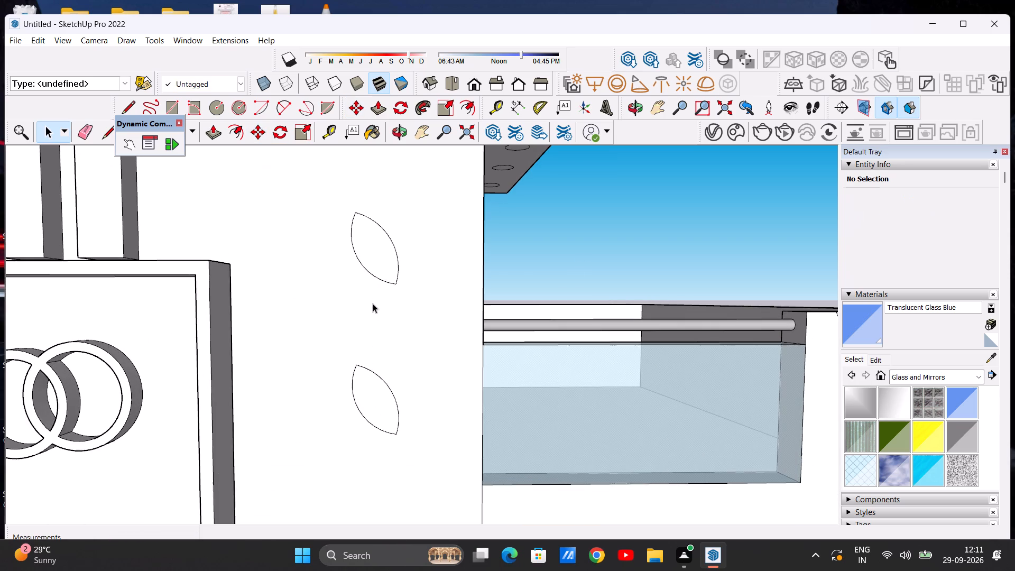
double_click(394, 266)
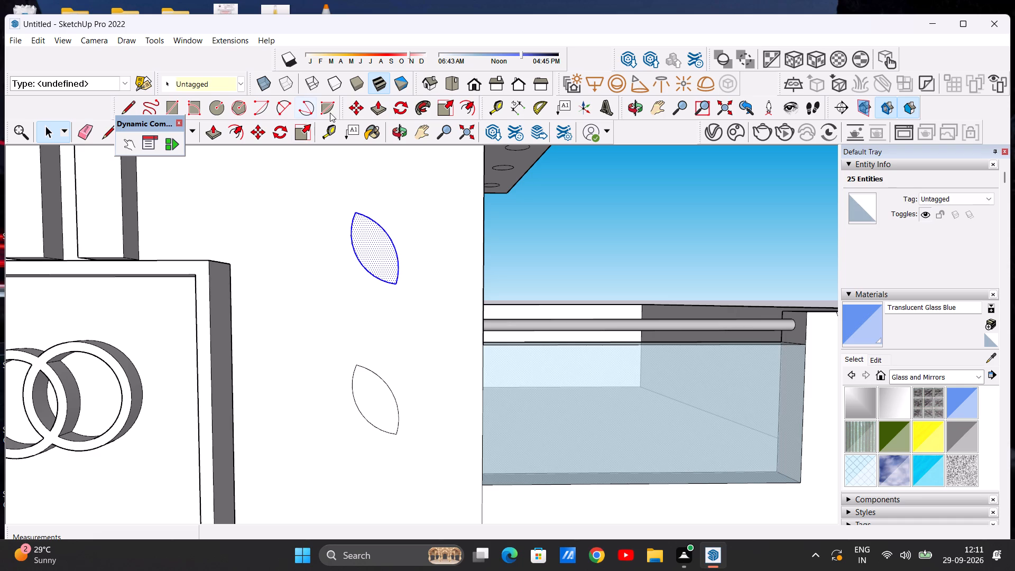
click(358, 106)
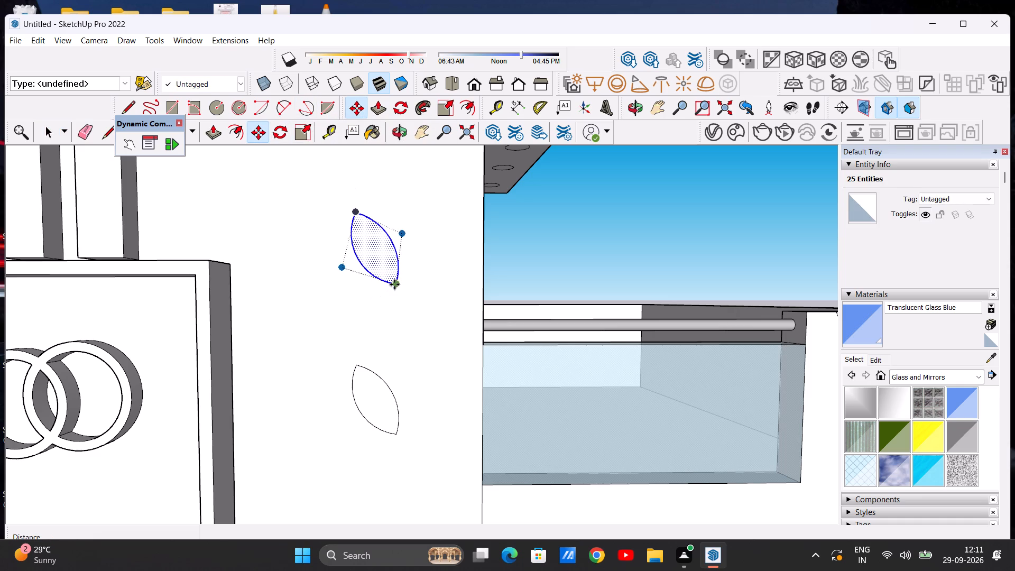
click(395, 284)
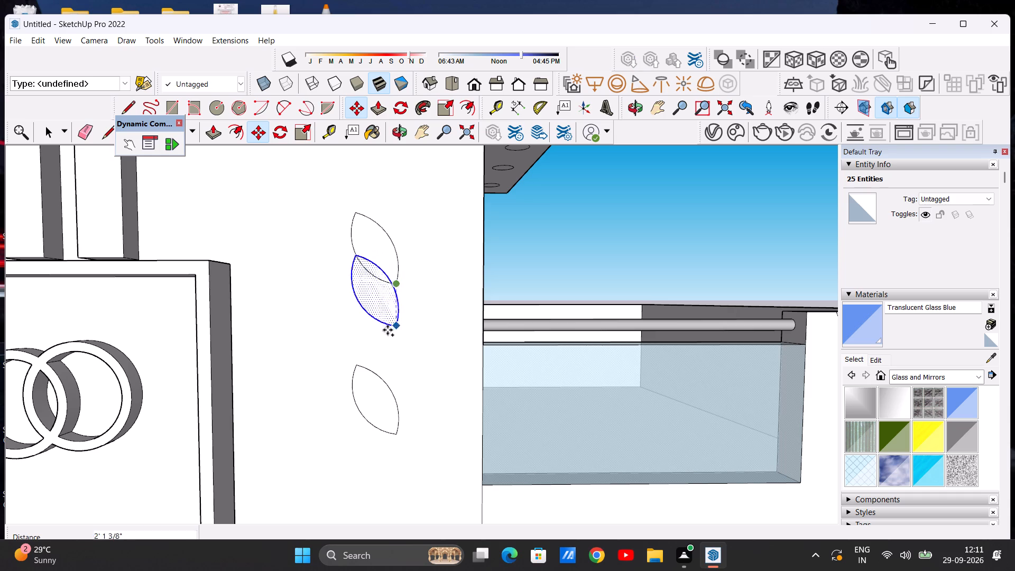
click(377, 347)
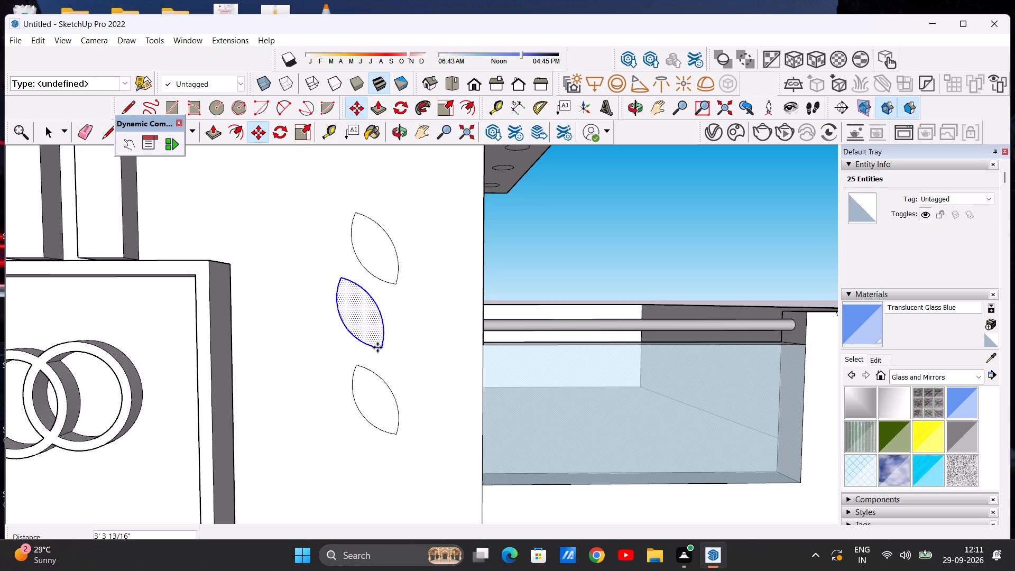
key(space)
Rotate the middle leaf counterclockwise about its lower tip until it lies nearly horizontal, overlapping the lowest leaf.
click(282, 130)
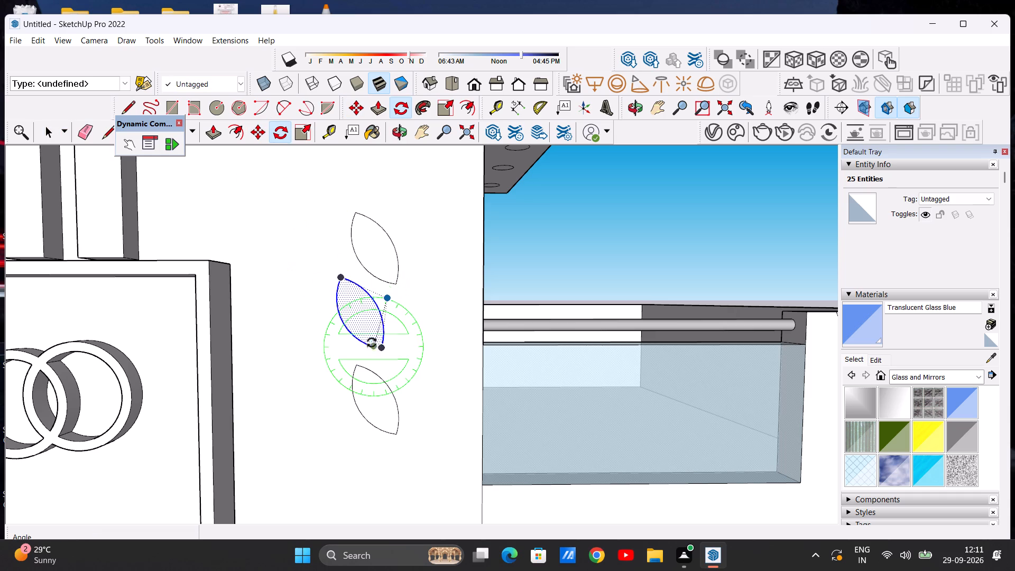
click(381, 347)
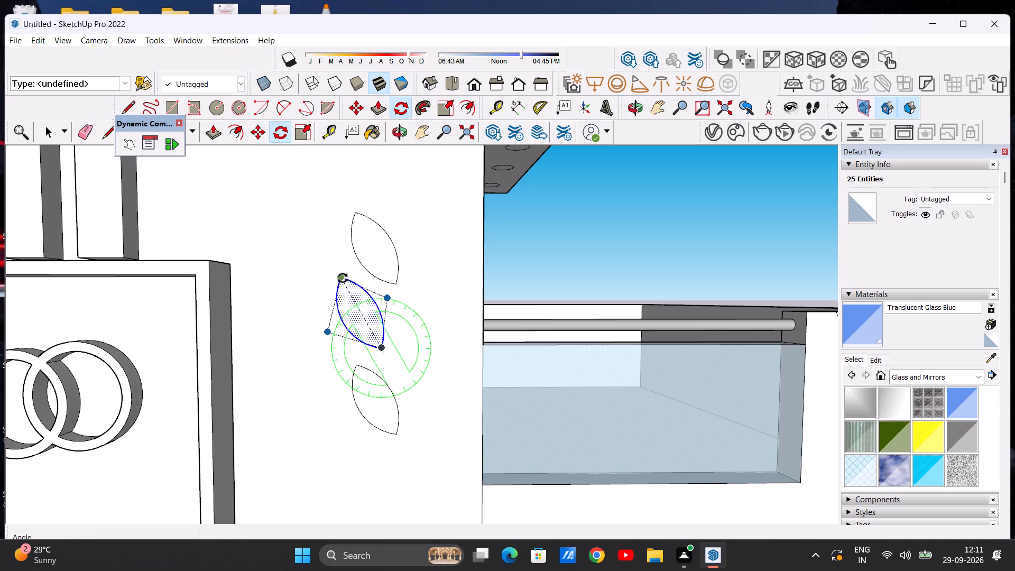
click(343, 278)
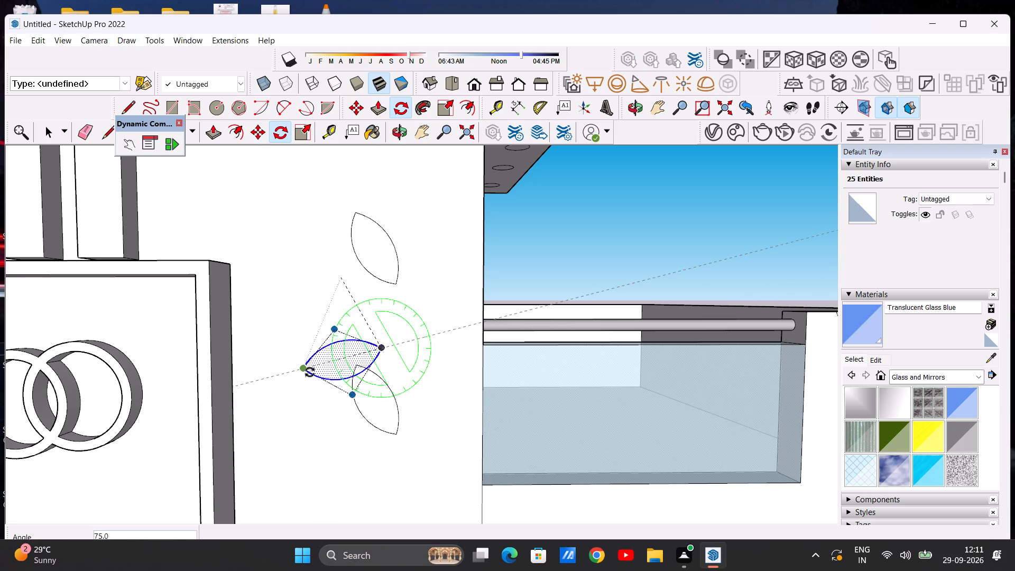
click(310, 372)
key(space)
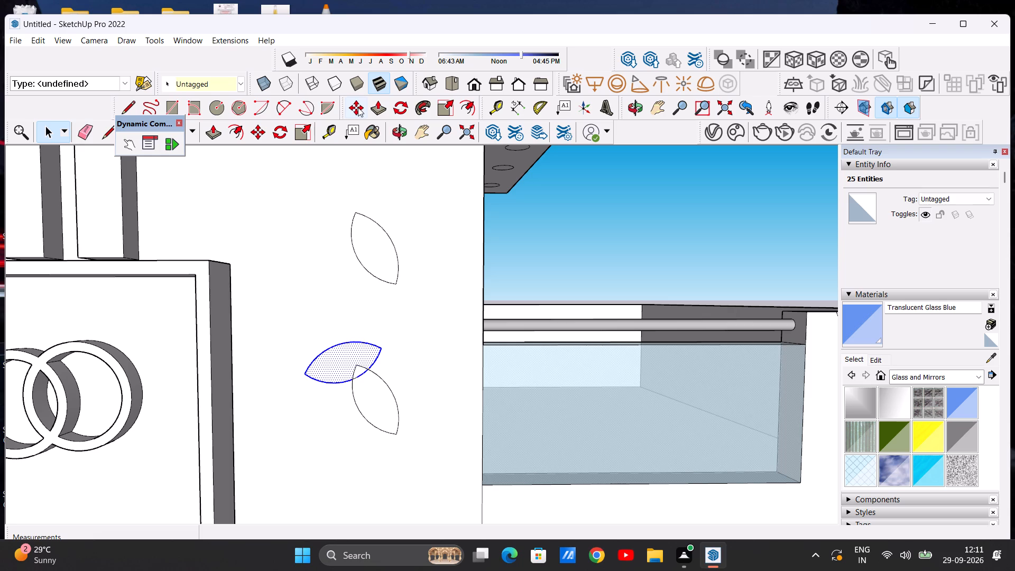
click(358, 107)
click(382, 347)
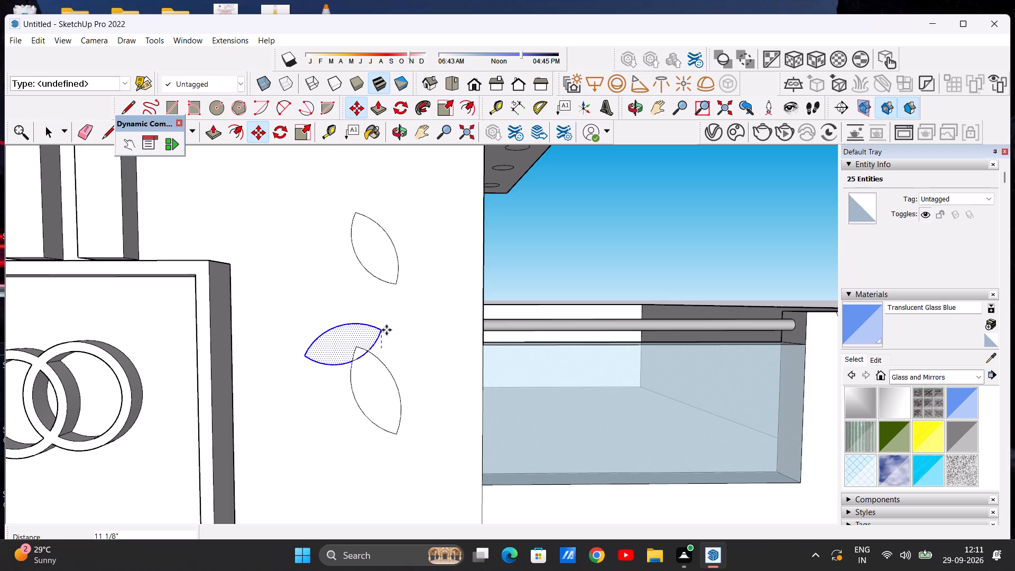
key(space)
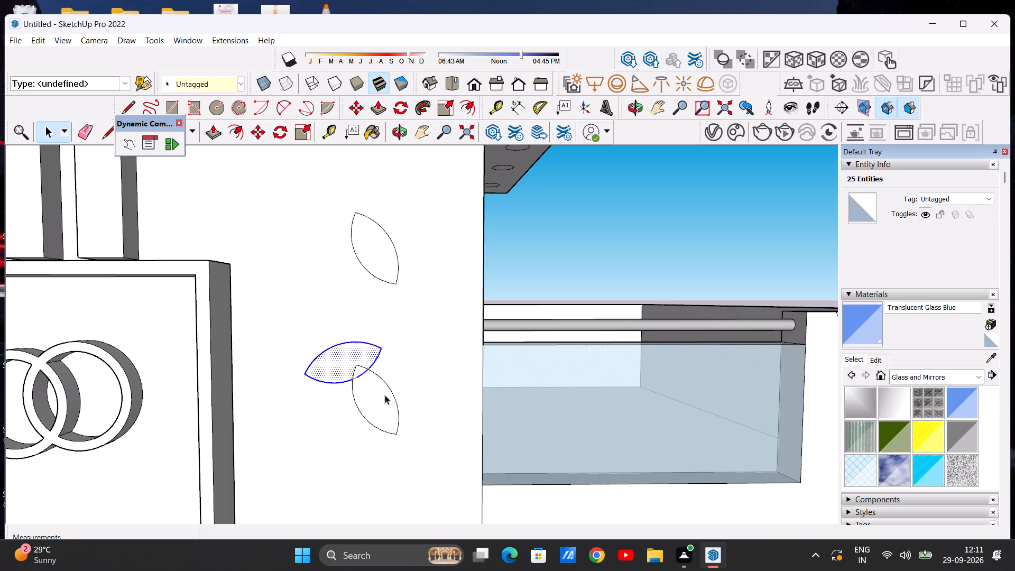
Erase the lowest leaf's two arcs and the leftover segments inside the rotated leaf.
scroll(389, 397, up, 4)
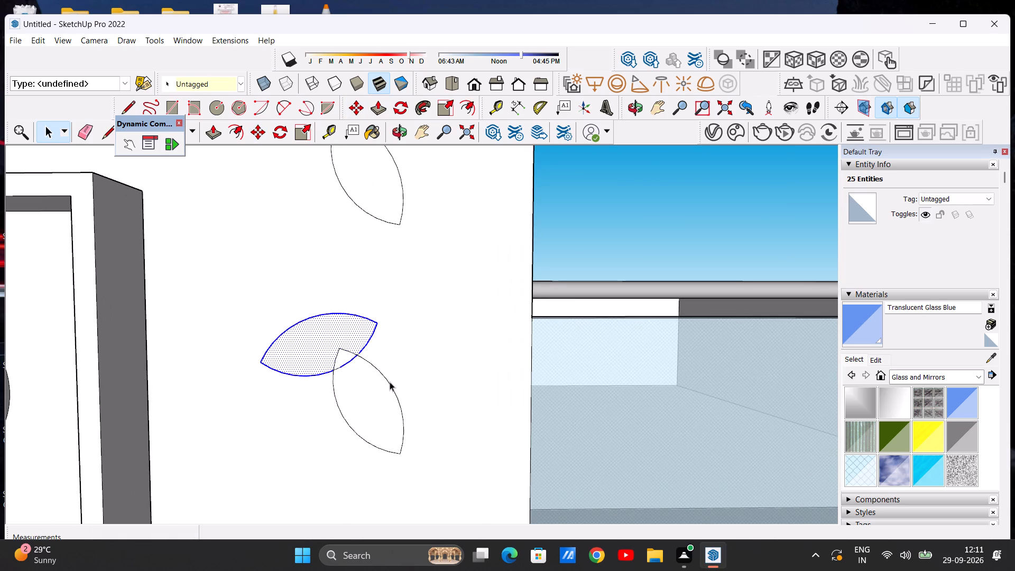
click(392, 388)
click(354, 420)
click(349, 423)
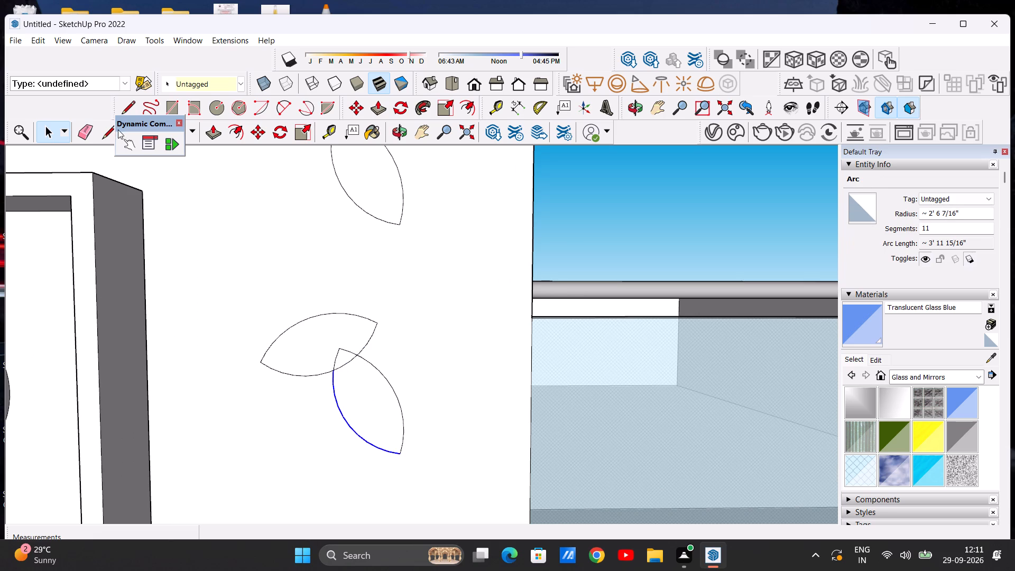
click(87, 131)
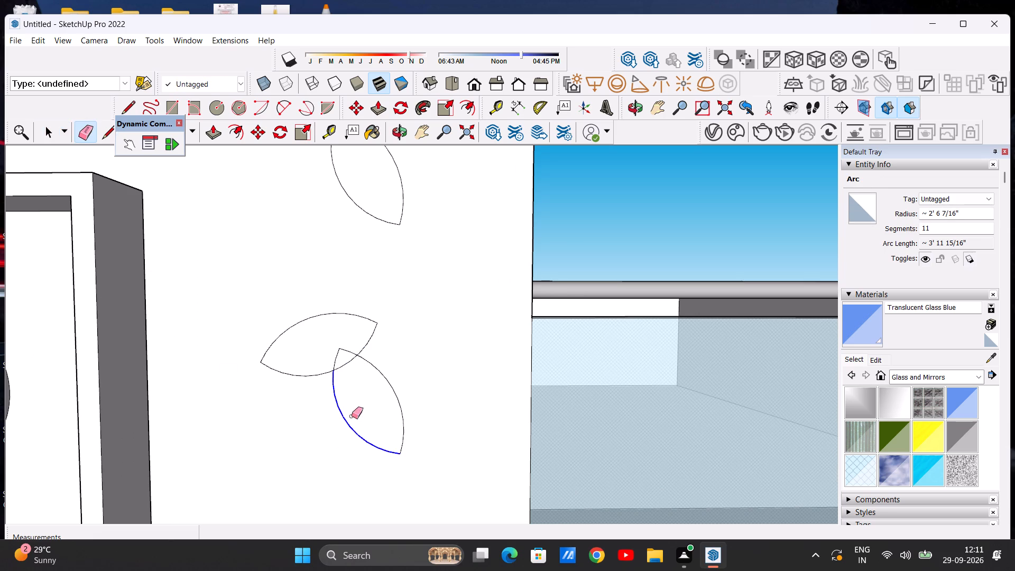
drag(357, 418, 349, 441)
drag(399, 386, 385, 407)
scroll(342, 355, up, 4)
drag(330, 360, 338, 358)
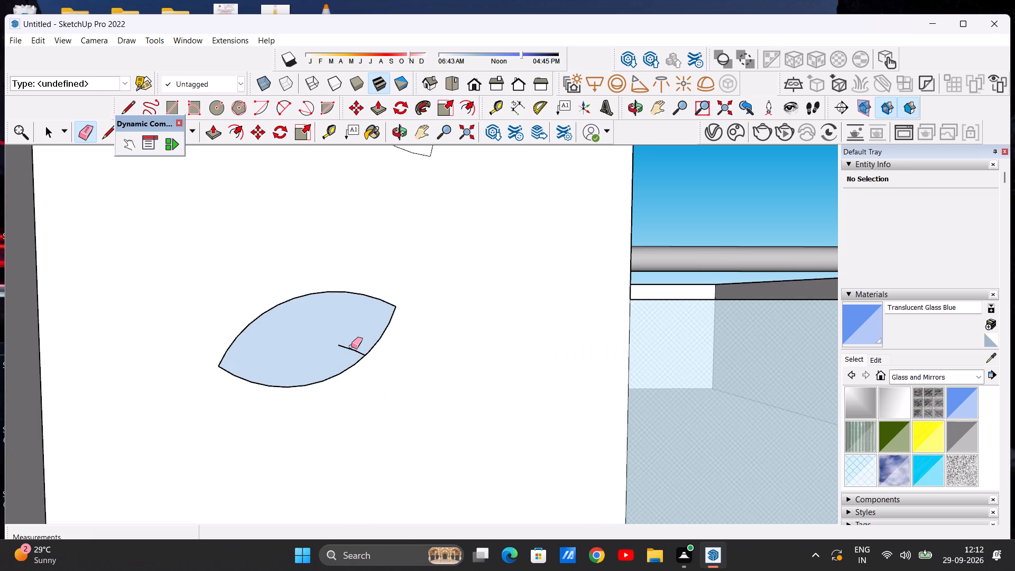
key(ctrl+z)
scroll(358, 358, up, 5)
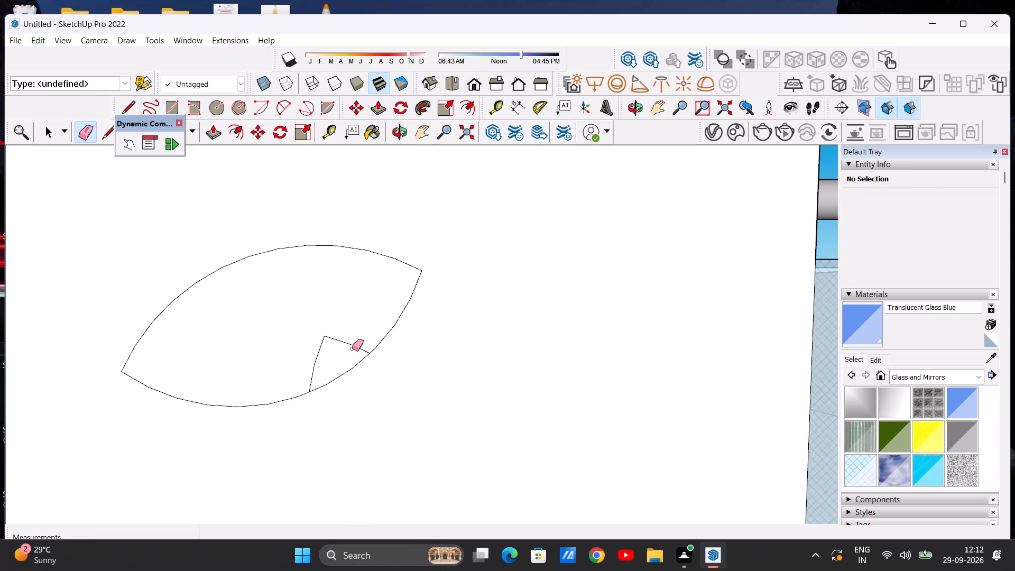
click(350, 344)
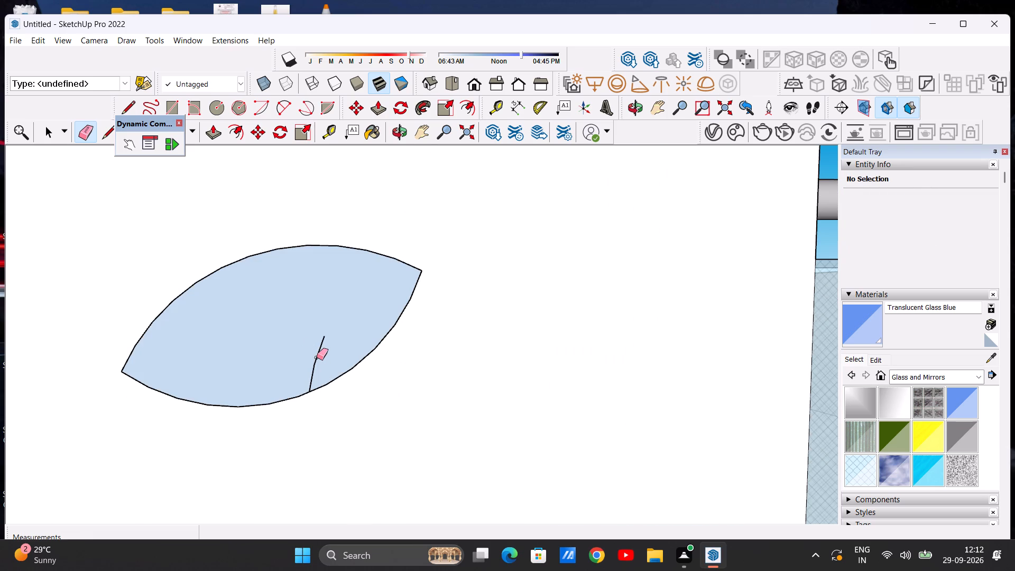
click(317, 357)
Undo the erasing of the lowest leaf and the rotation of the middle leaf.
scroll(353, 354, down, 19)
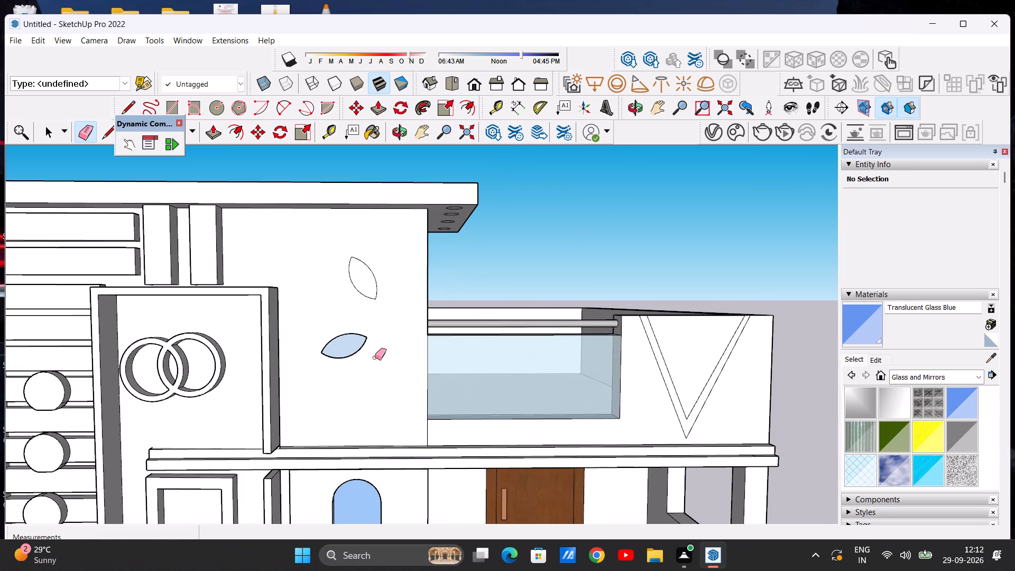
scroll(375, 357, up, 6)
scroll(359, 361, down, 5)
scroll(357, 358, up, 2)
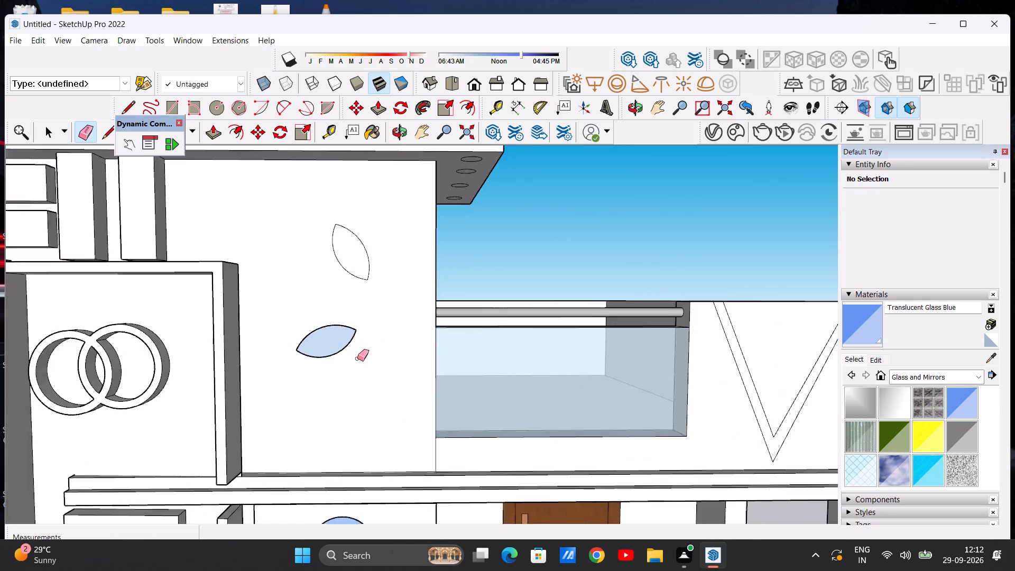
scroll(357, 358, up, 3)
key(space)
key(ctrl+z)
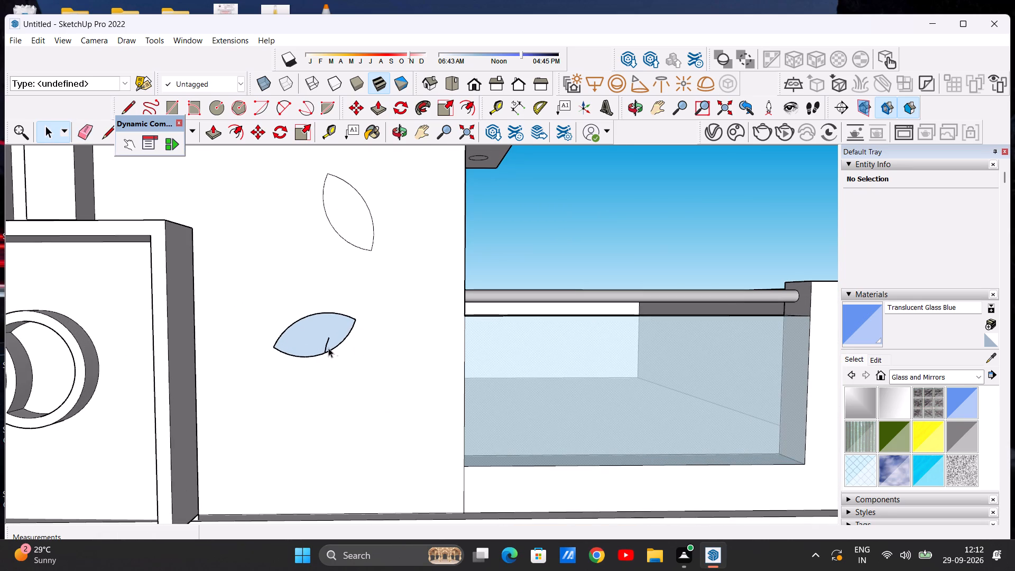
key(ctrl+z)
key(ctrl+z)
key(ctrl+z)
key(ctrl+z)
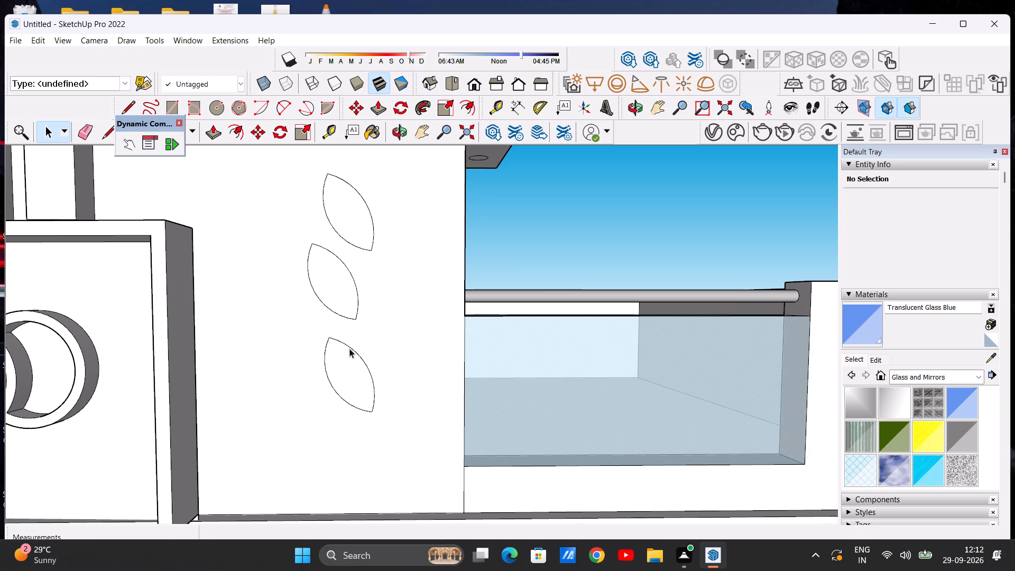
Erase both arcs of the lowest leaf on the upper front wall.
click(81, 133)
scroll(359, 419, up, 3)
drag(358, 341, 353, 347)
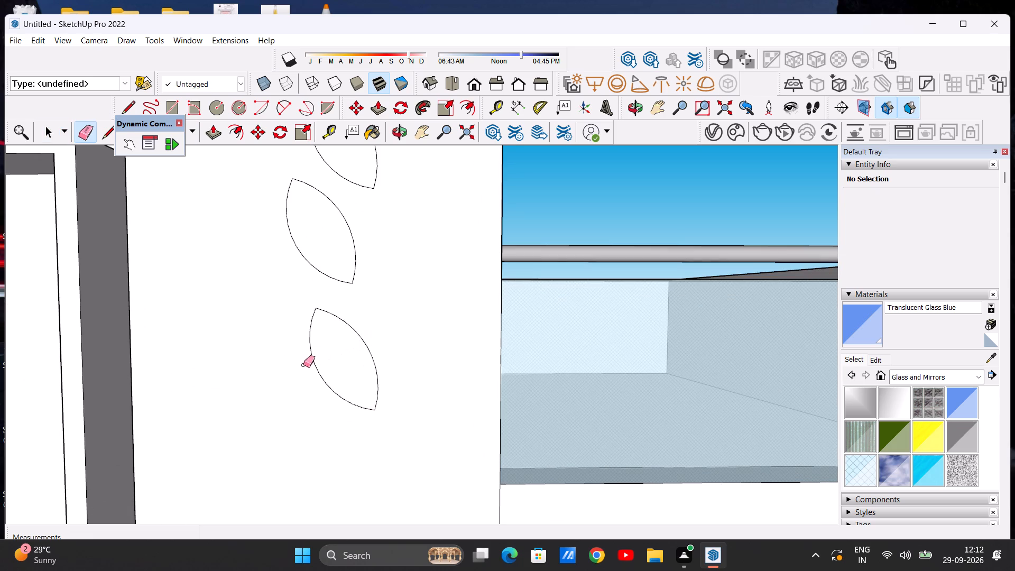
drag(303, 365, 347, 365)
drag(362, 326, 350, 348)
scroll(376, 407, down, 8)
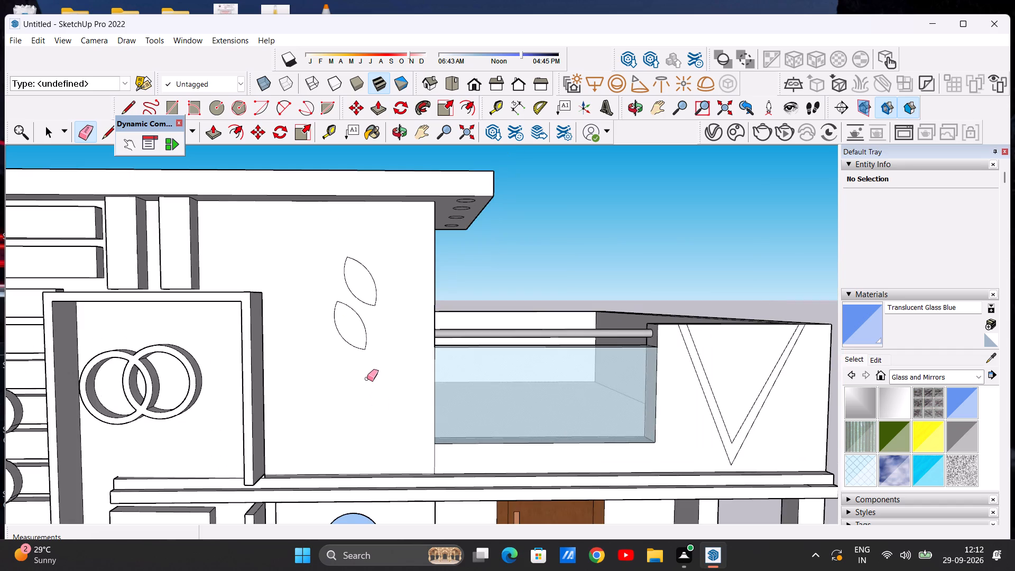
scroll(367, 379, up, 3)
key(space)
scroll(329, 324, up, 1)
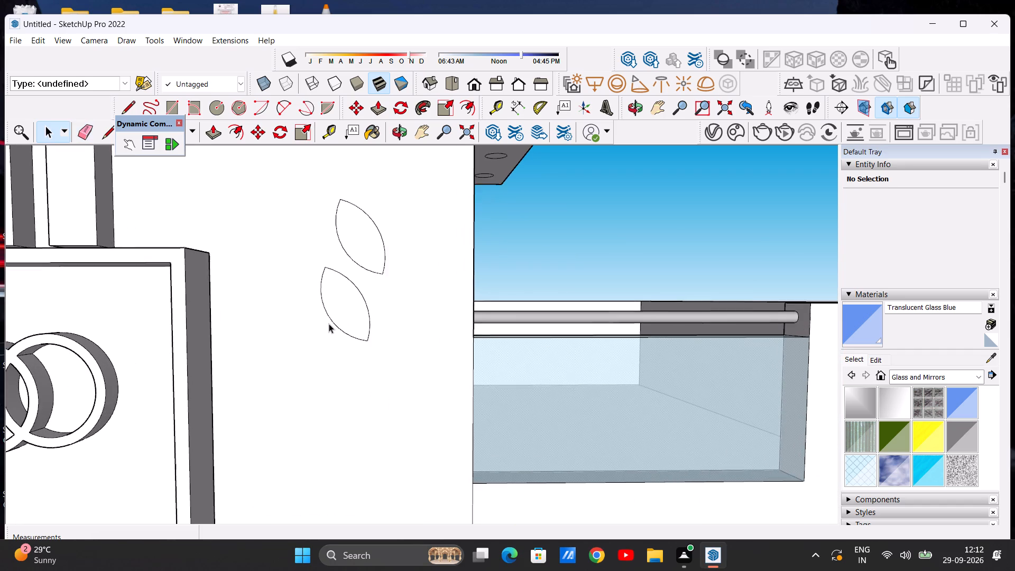
Rotate the lower leaf on the upper front wall counterclockwise about 79 degrees around its lower tip.
scroll(329, 324, up, 2)
double_click(348, 301)
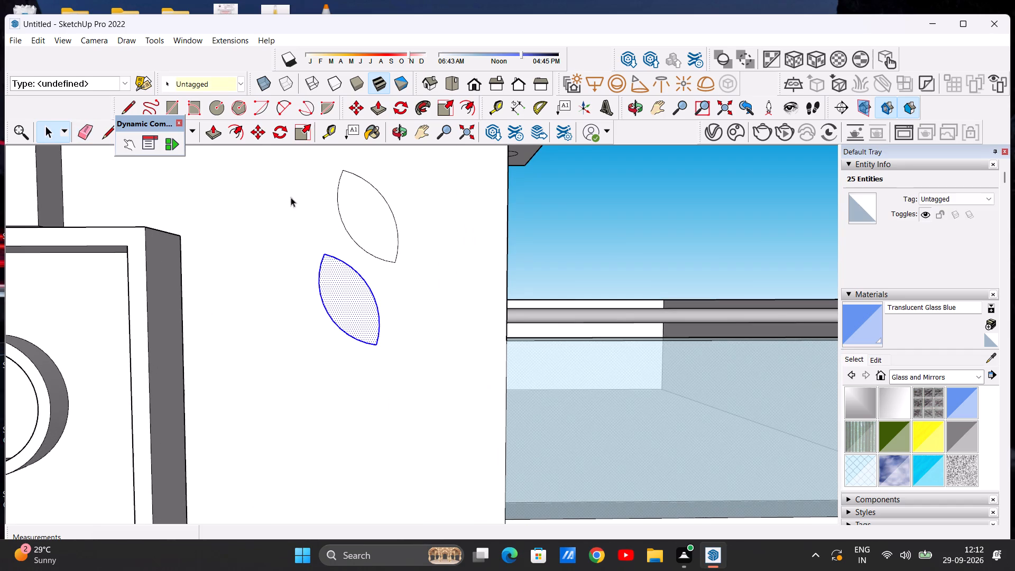
click(284, 133)
click(374, 341)
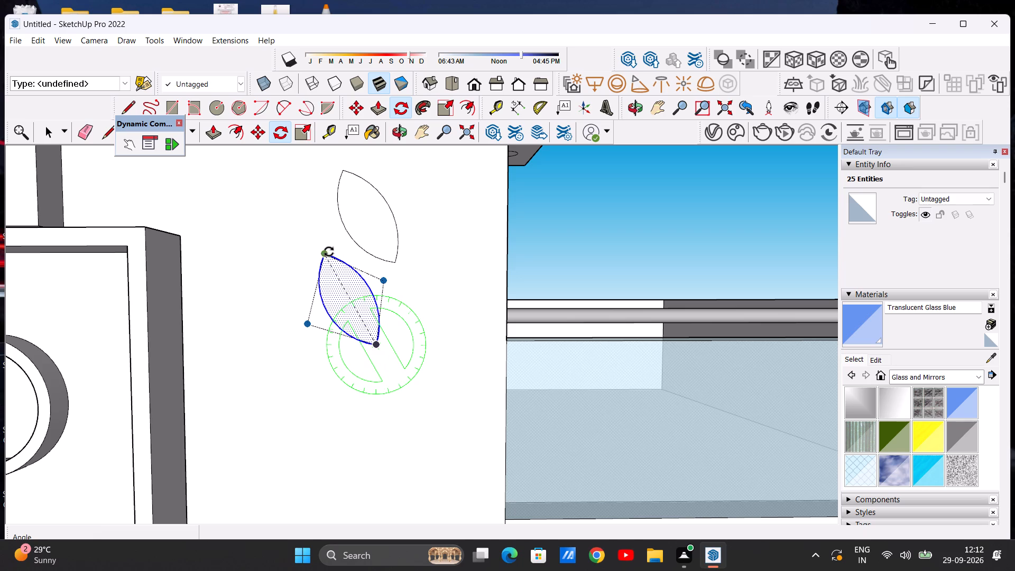
click(326, 252)
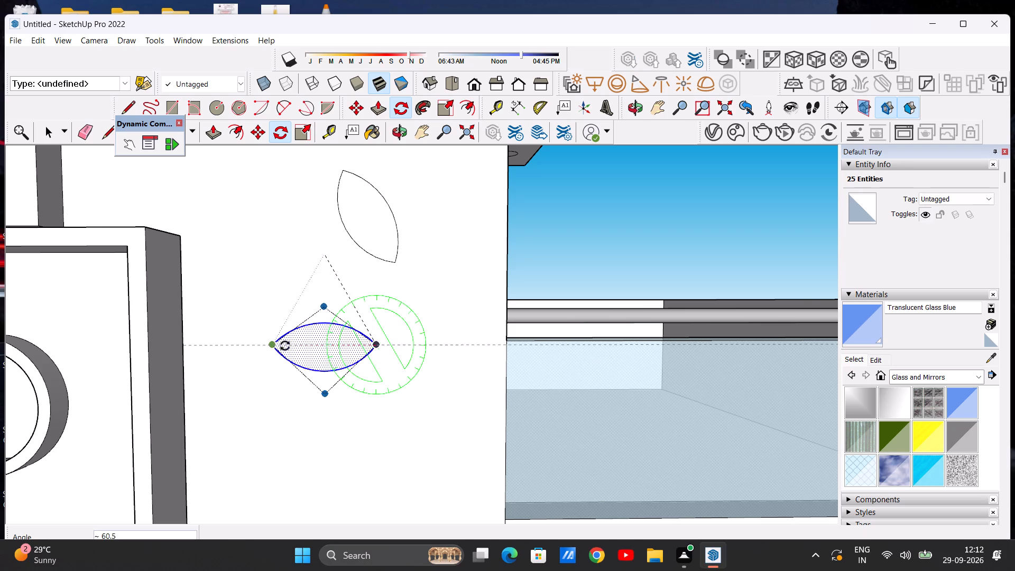
click(285, 376)
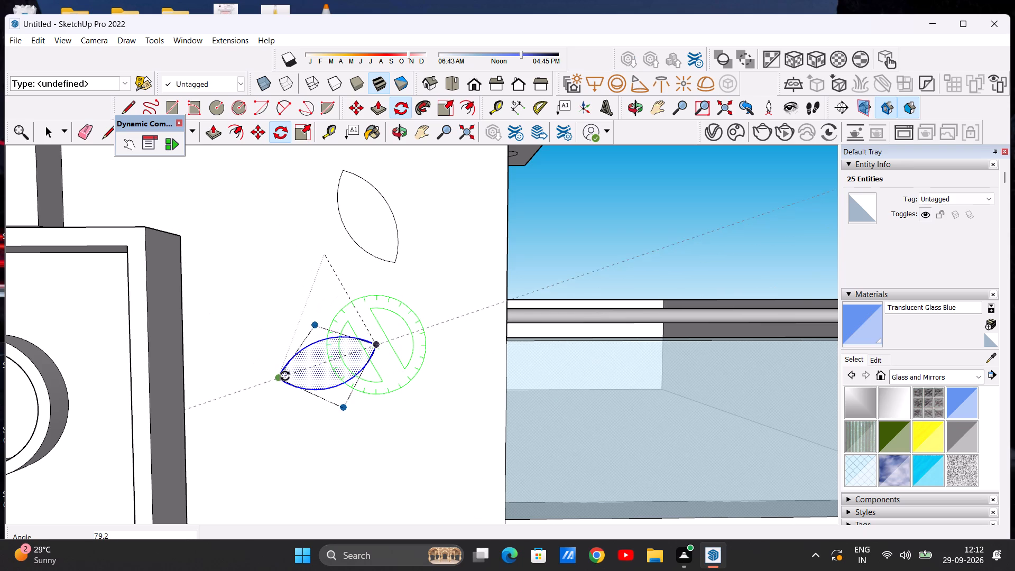
key(space)
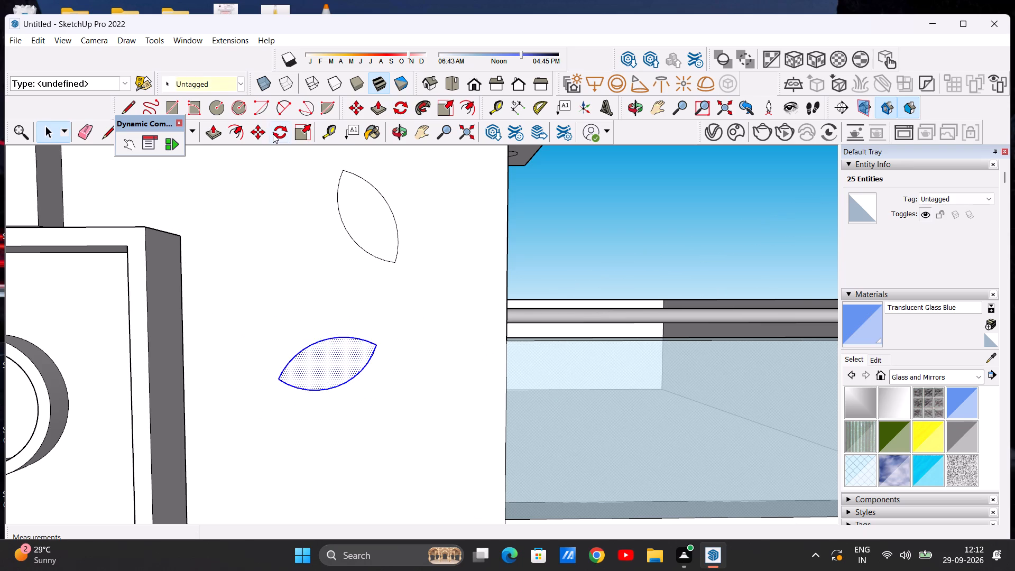
Move the rotated leaf up about 1' 8 1/2" so it sits closer below the upper leaf.
click(259, 130)
click(380, 342)
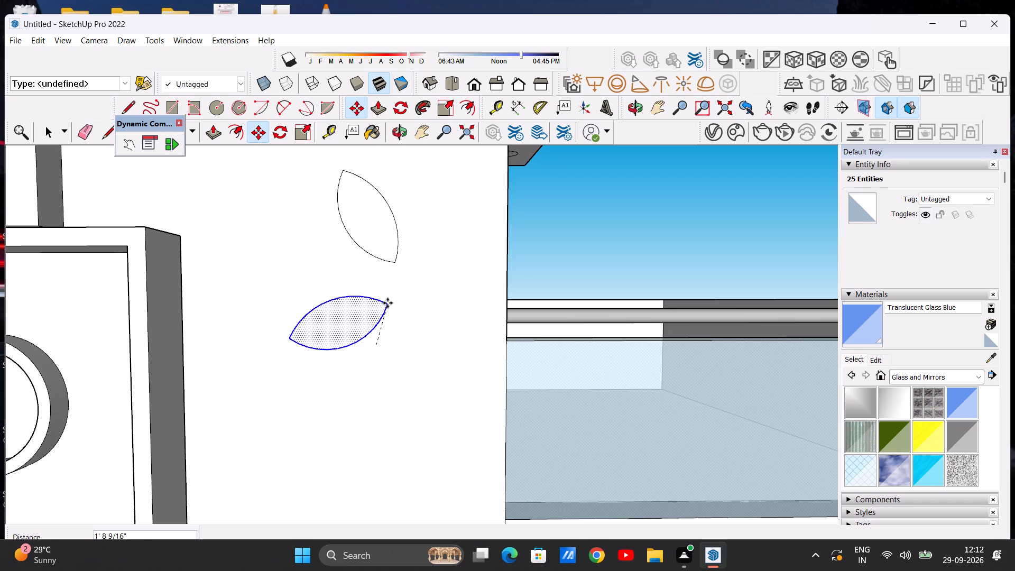
click(387, 303)
key(space)
scroll(377, 328, down, 9)
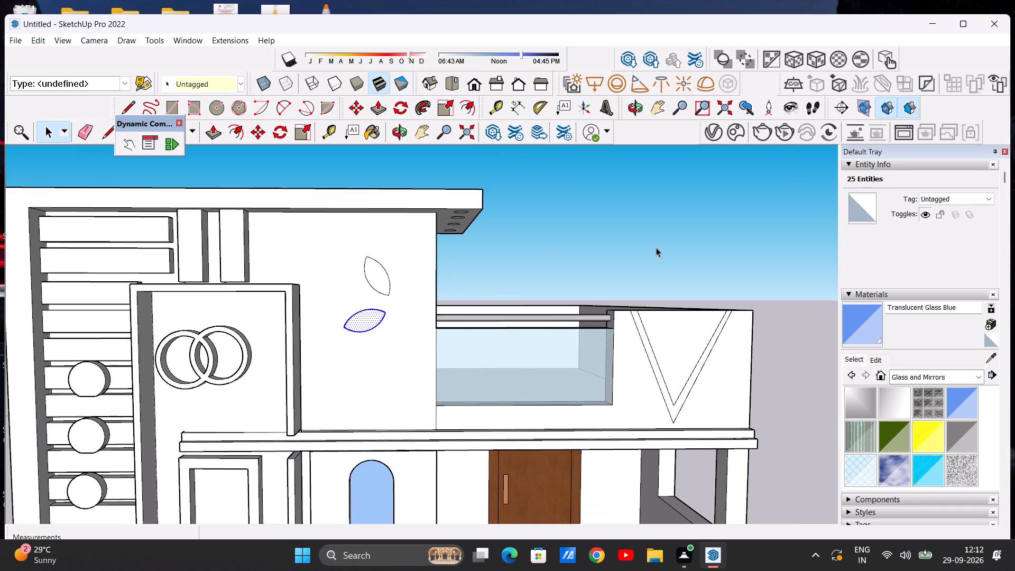
click(656, 247)
Copy the upper leaf straight down about 8' 4", placing the copy below the tilted leaf.
scroll(421, 268, up, 4)
click(373, 276)
click(368, 285)
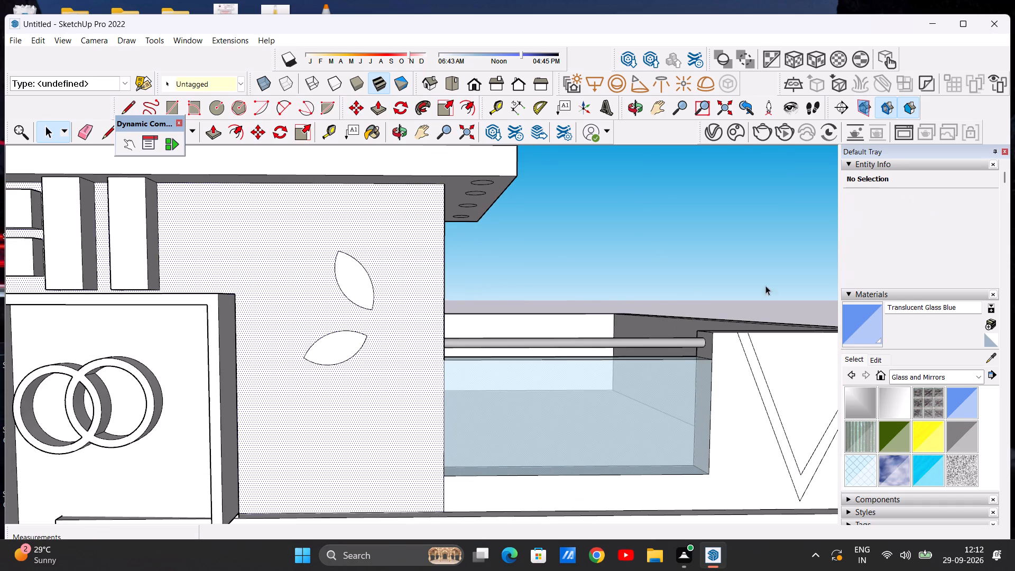
click(350, 282)
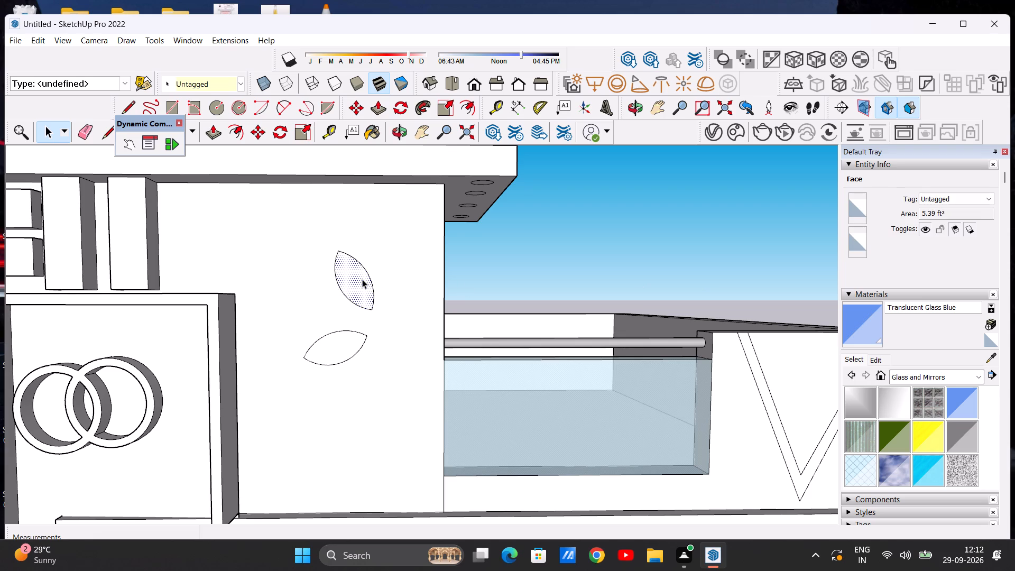
double_click(362, 279)
scroll(390, 271, down, 5)
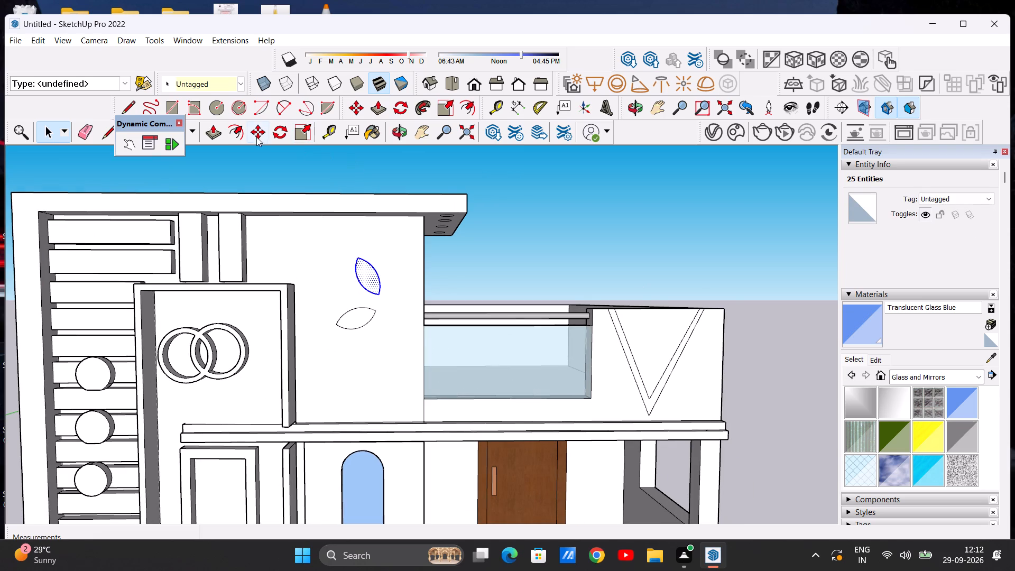
click(258, 138)
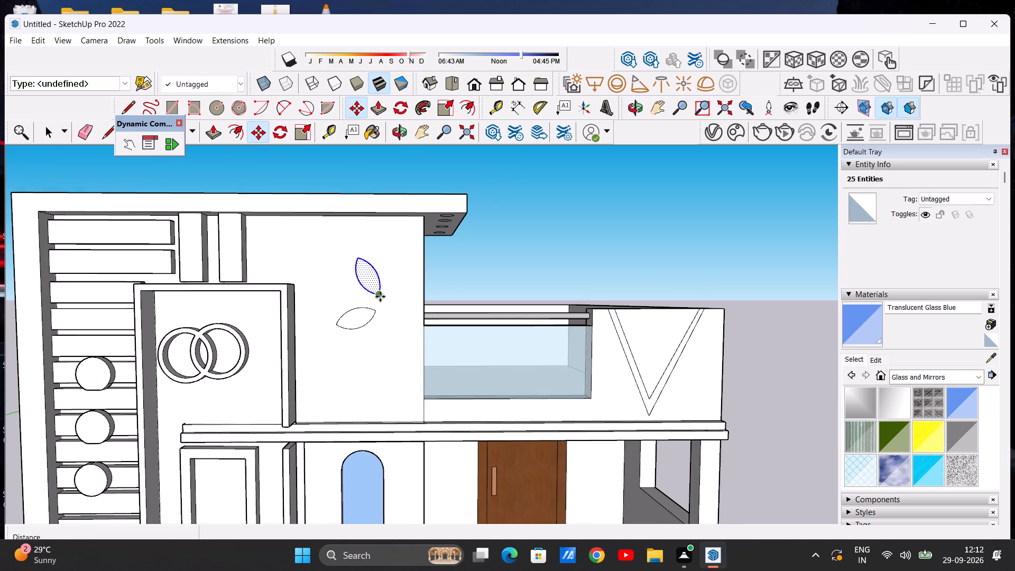
click(380, 297)
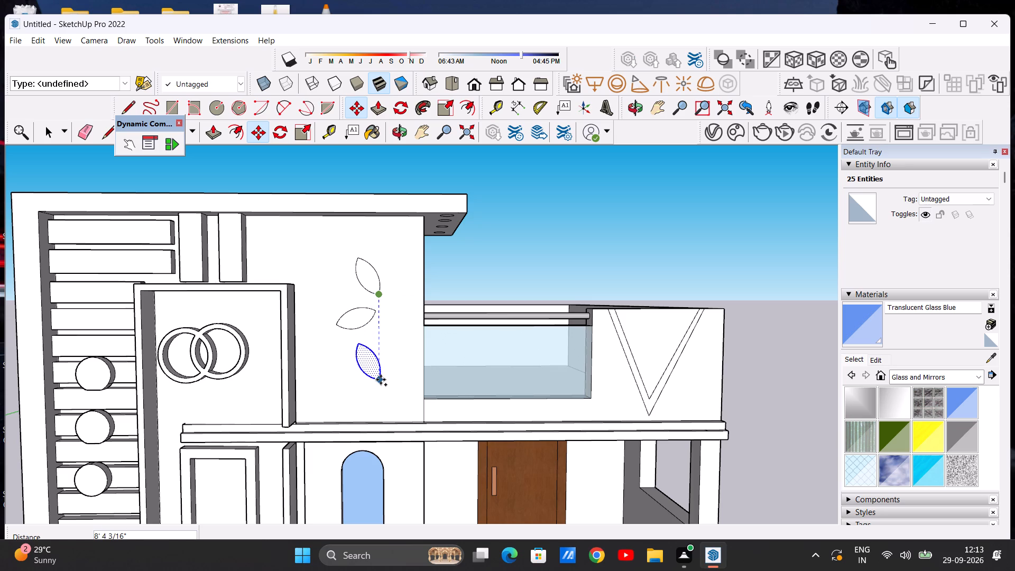
click(381, 380)
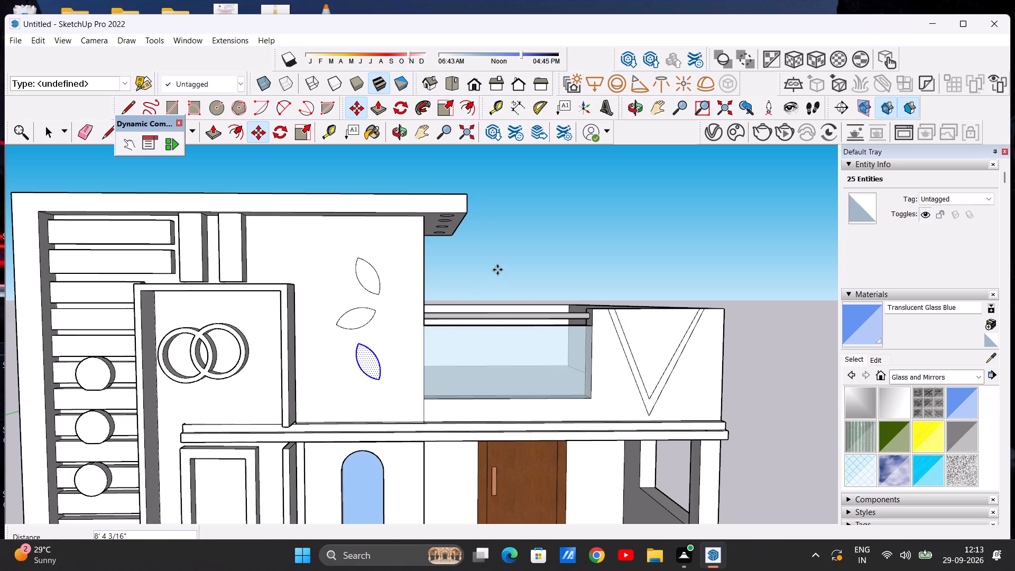
key(space)
click(521, 244)
Copy the tilted leaf straight down about 8' 1" to form the lowest leaf of the column.
double_click(342, 317)
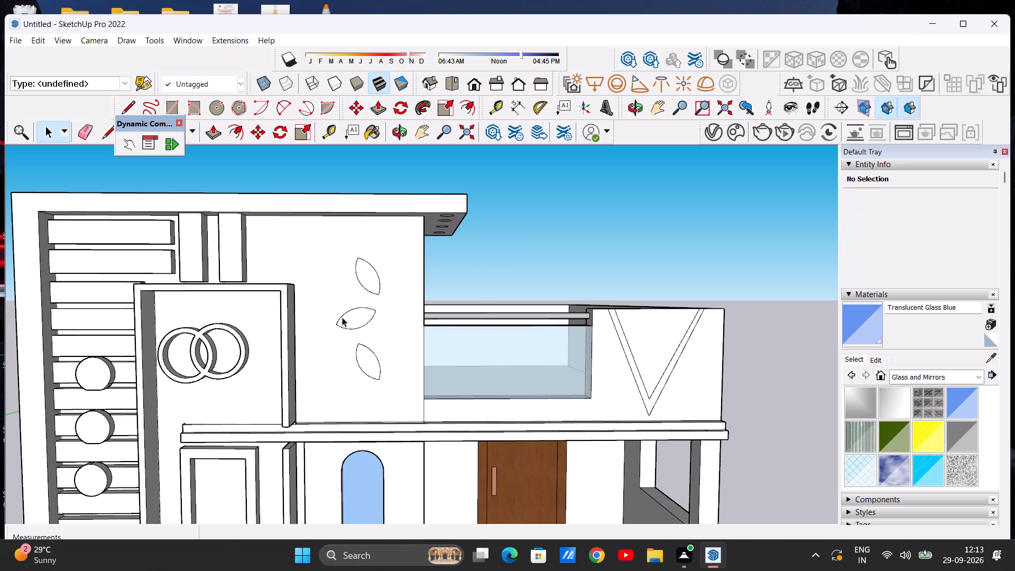
double_click(350, 317)
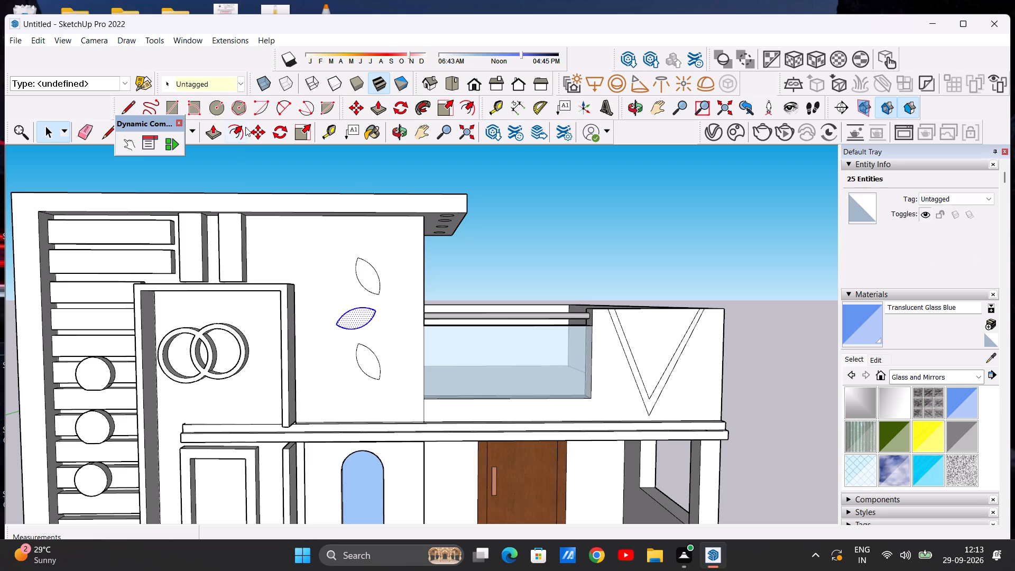
click(255, 131)
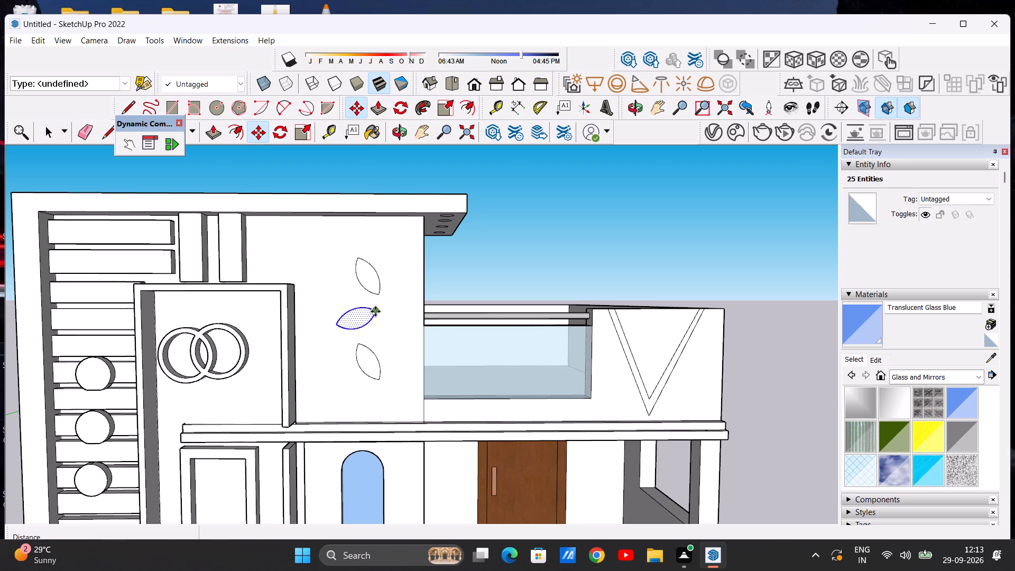
click(375, 311)
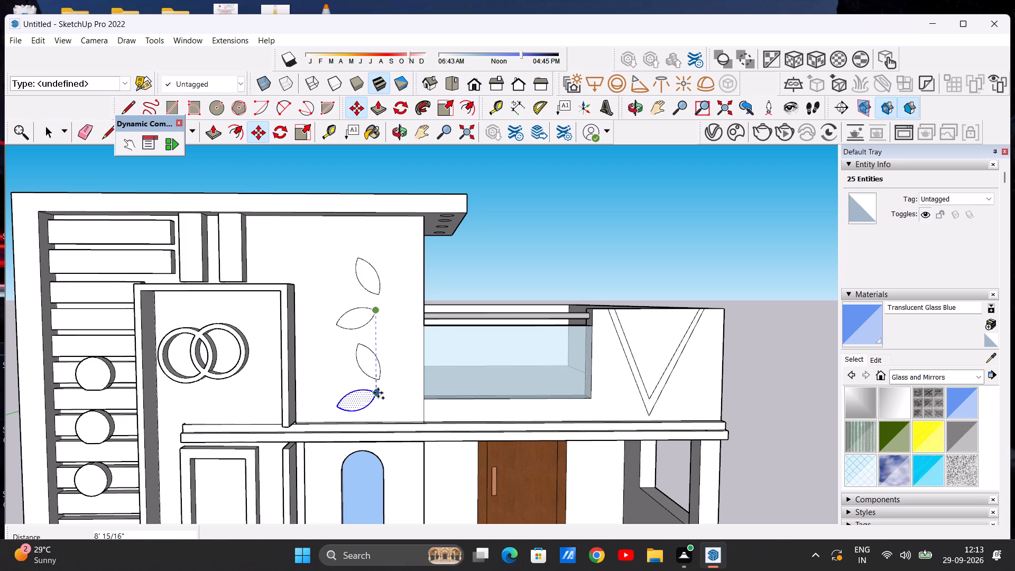
click(378, 393)
key(space)
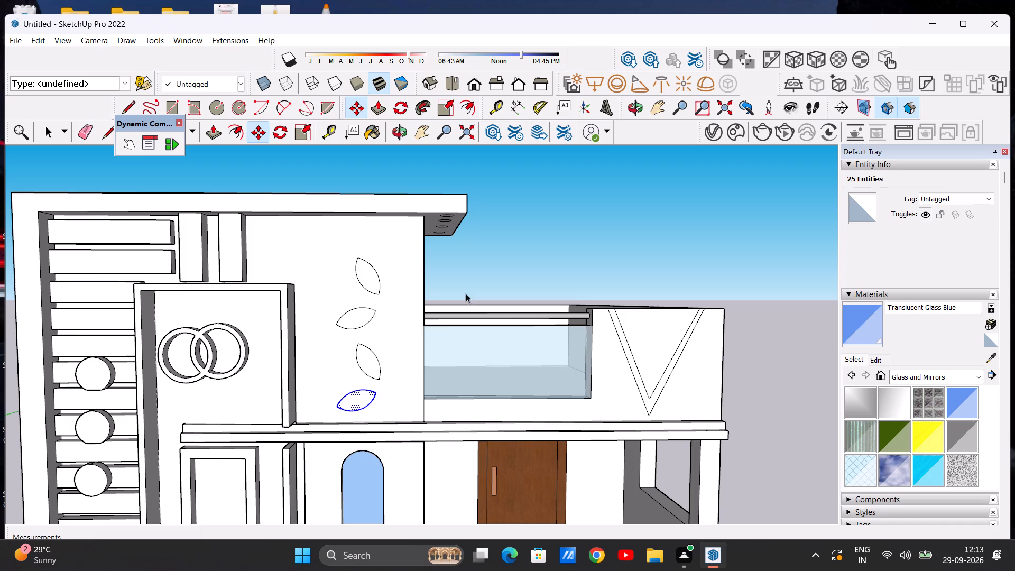
click(504, 249)
Extrude the top two leaf faces outward from the upper front wall by about 7 7/8" each.
scroll(329, 352, down, 8)
scroll(354, 358, up, 6)
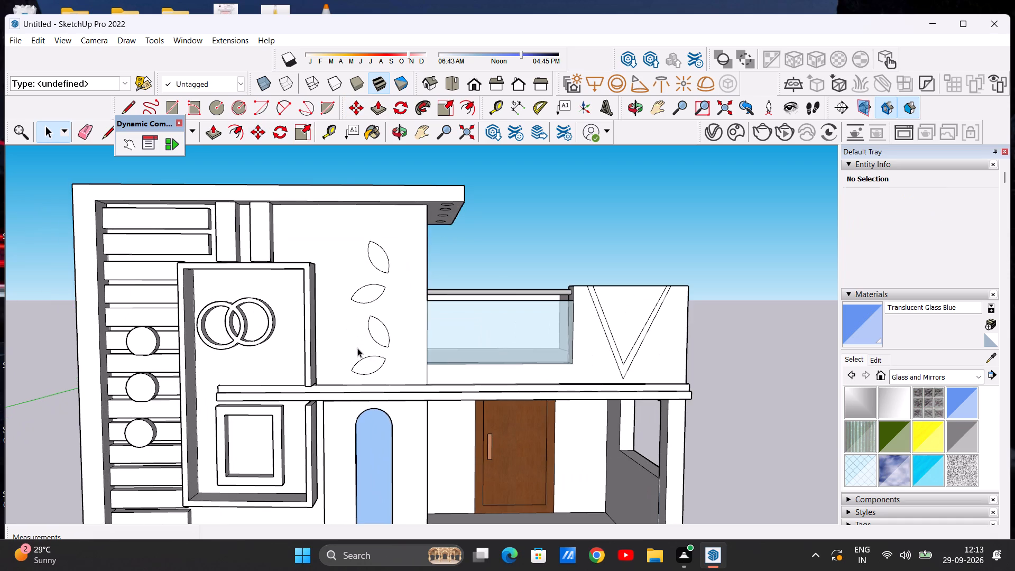
scroll(463, 344, down, 3)
scroll(250, 266, down, 2)
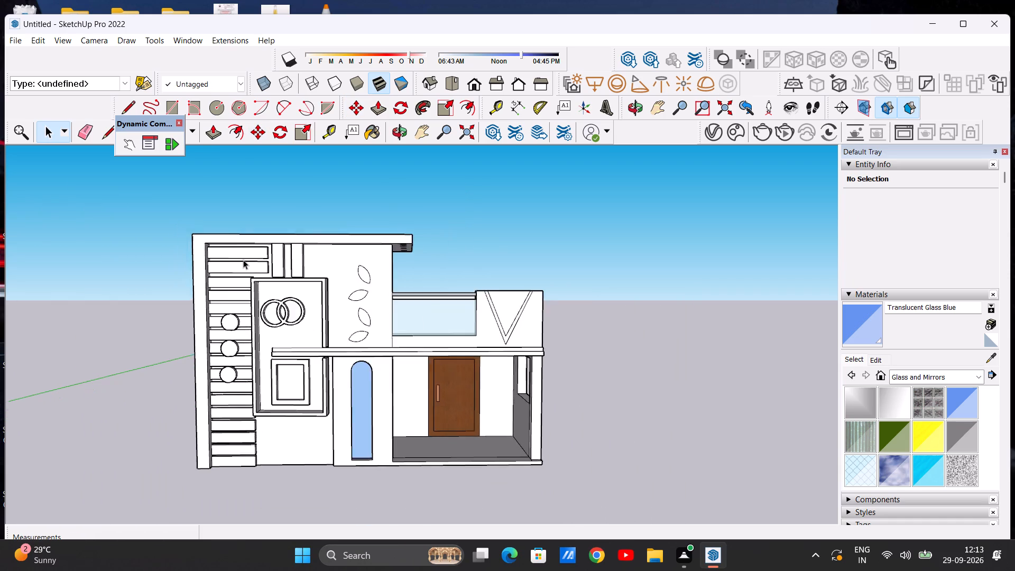
scroll(243, 260, down, 6)
scroll(349, 281, up, 5)
middle_drag(288, 275, 429, 329)
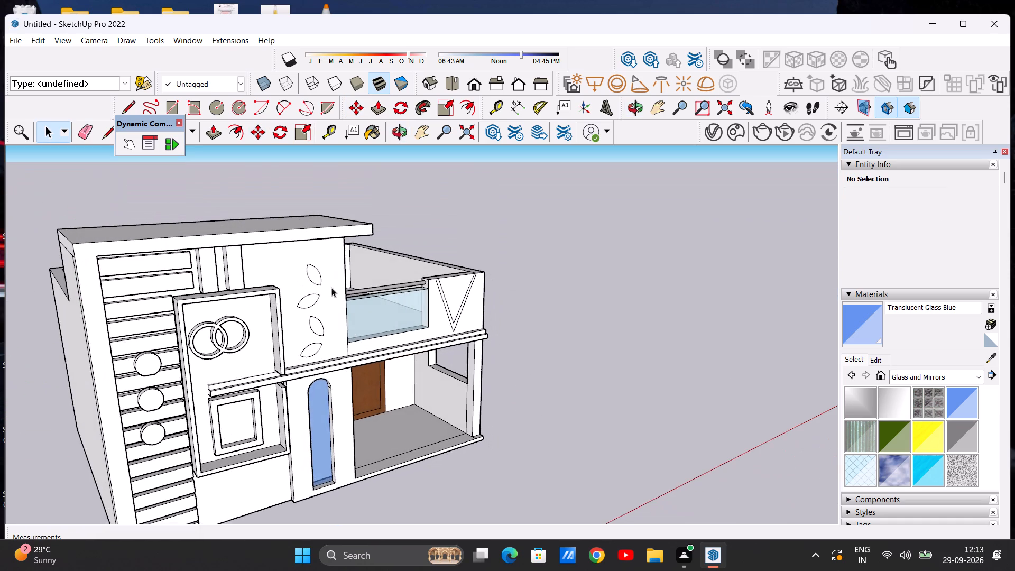
scroll(327, 279, up, 5)
middle_drag(234, 301, 188, 289)
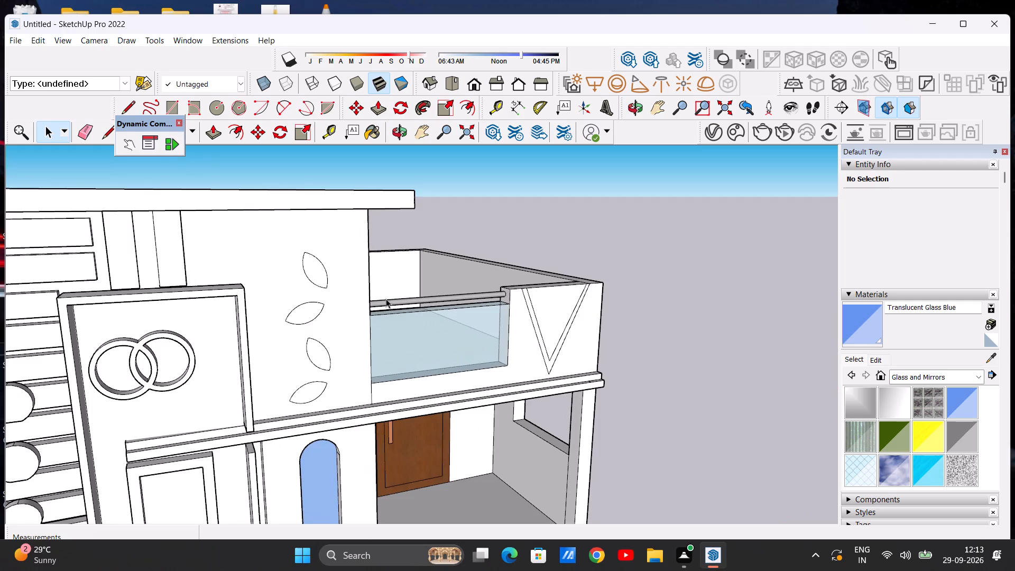
middle_drag(386, 299, 256, 277)
scroll(351, 274, up, 5)
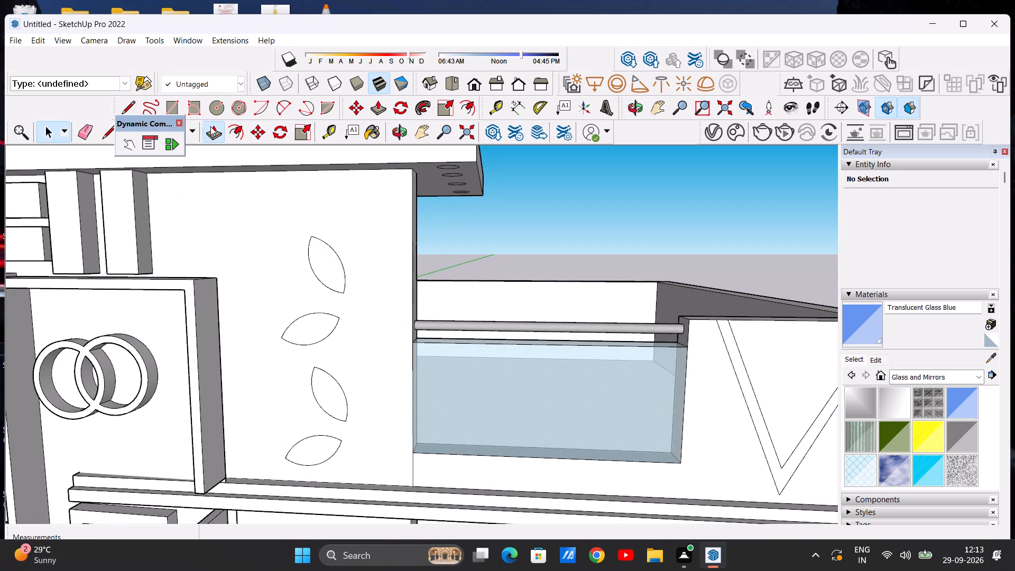
click(210, 126)
middle_drag(390, 308, 316, 311)
scroll(321, 268, up, 6)
click(325, 265)
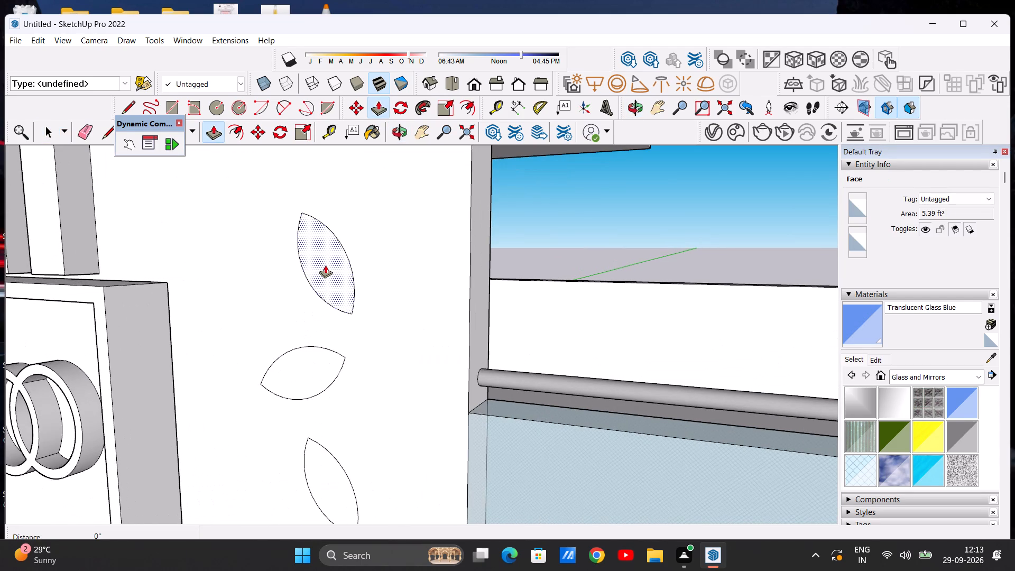
click(315, 266)
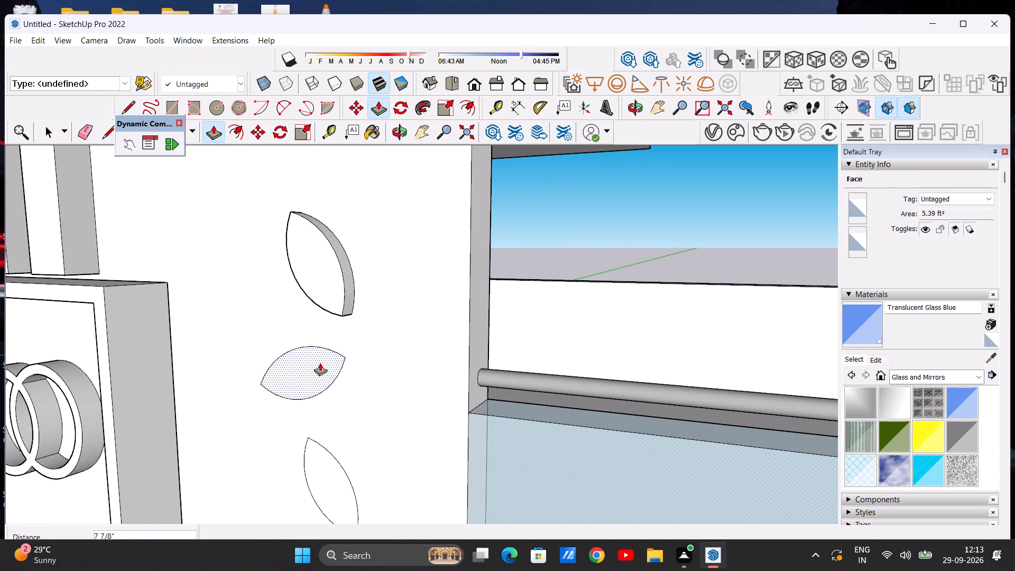
click(322, 362)
click(324, 308)
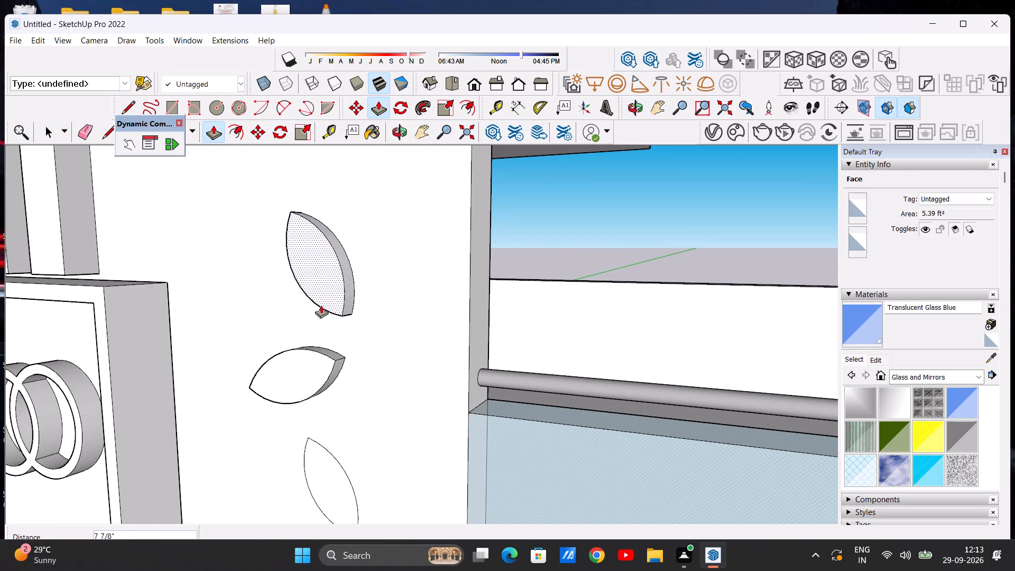
Extrude the bottom two leaf faces outward by 7 7/8", matching the depth of the leaves above.
scroll(320, 301, down, 8)
scroll(349, 380, up, 8)
click(291, 371)
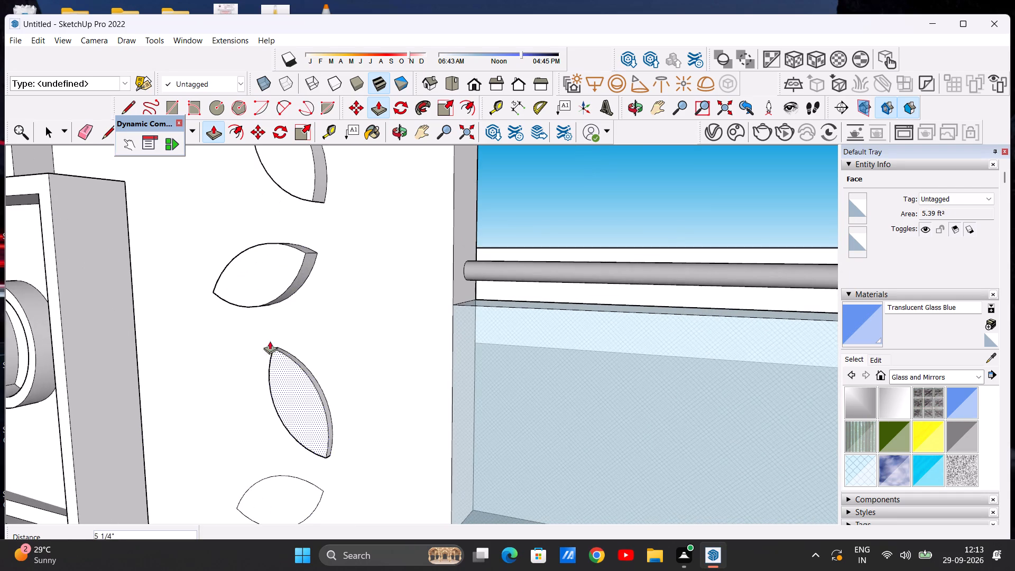
click(267, 307)
scroll(281, 312, down, 12)
scroll(275, 369, up, 12)
click(281, 370)
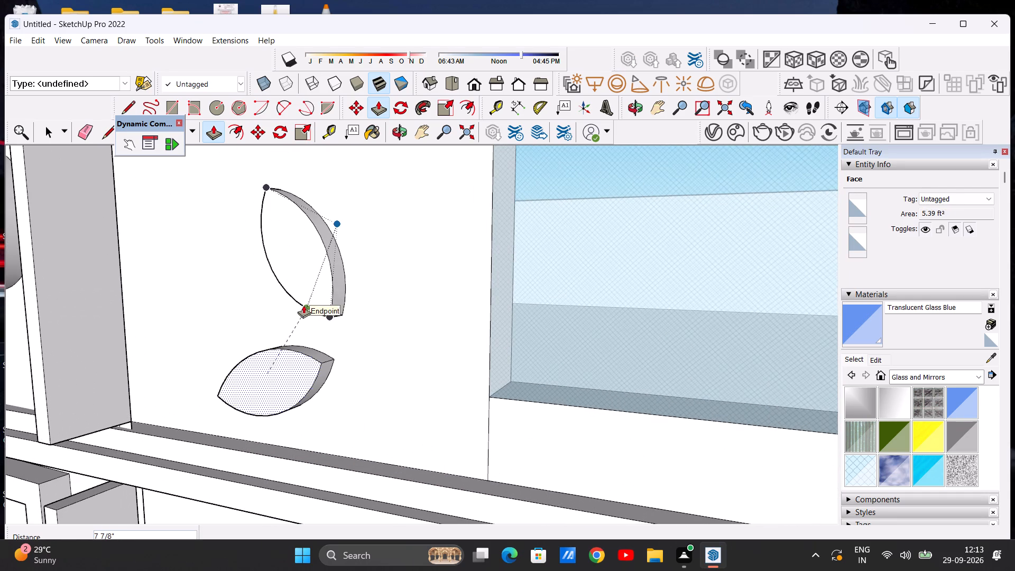
click(303, 305)
key(space)
Examine the front elevation and its four raised leaves from several angles and distances.
scroll(291, 292, down, 7)
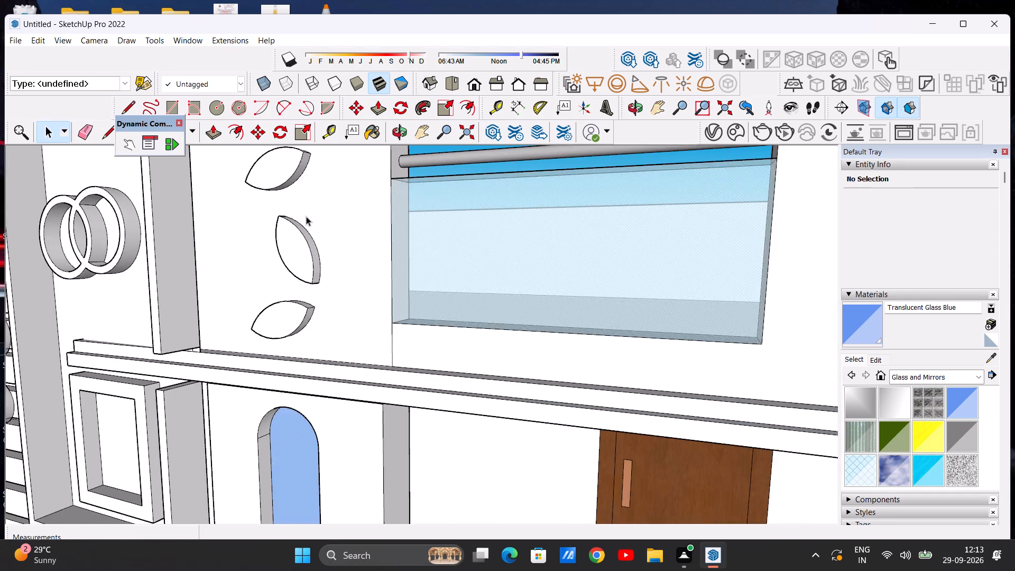
scroll(306, 216, down, 4)
scroll(351, 245, down, 8)
middle_drag(356, 244, 343, 290)
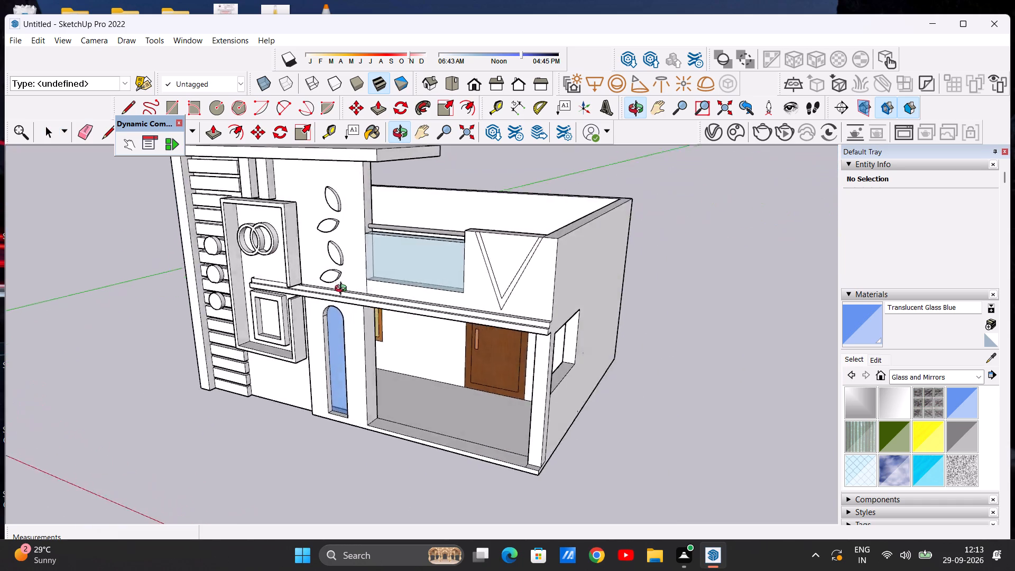
middle_drag(343, 290, 522, 271)
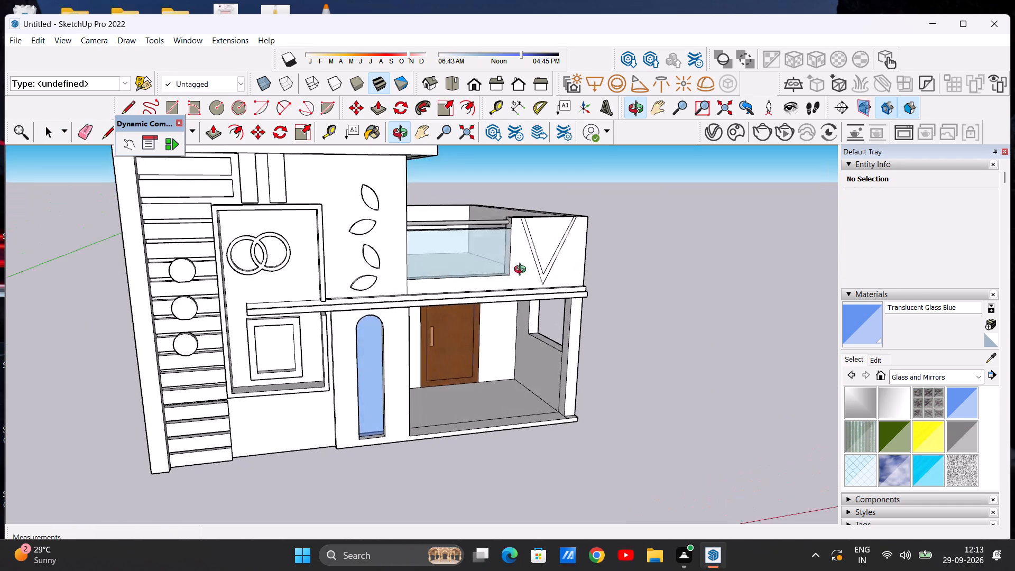
middle_drag(522, 271, 486, 262)
scroll(492, 288, down, 11)
scroll(446, 271, up, 7)
middle_drag(474, 282, 423, 271)
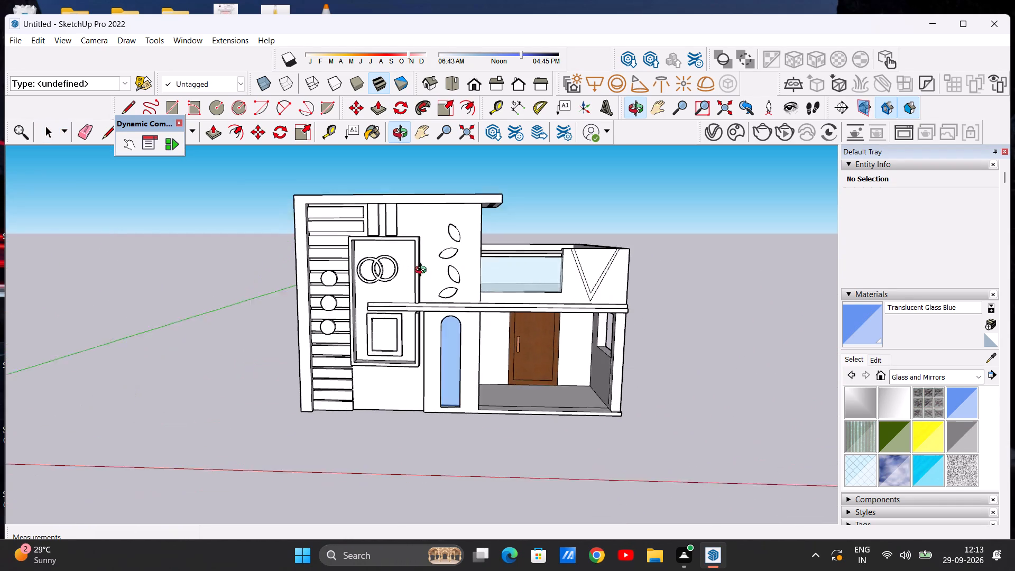
middle_drag(423, 271, 457, 289)
scroll(454, 294, up, 14)
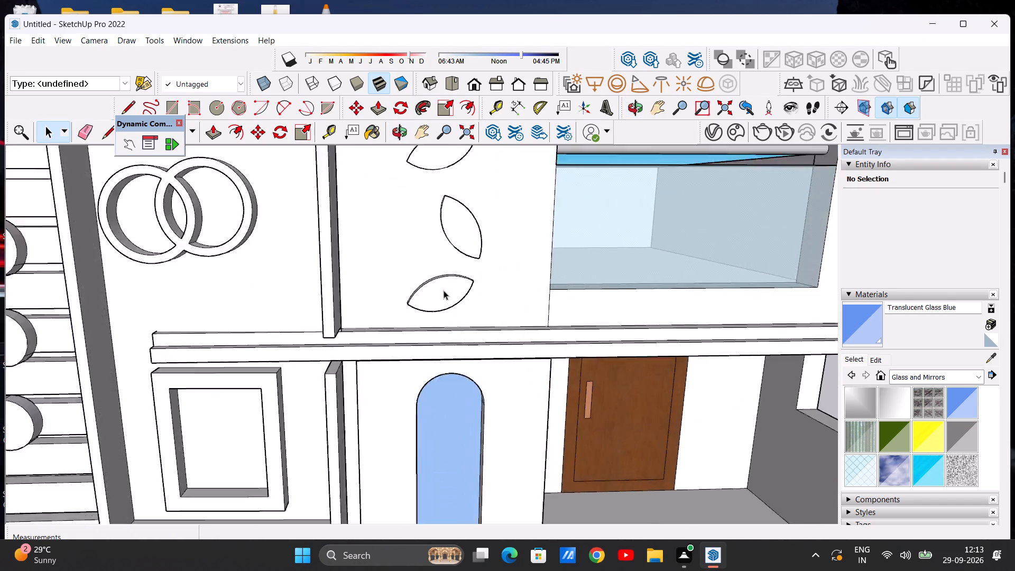
scroll(444, 290, up, 2)
scroll(442, 291, down, 13)
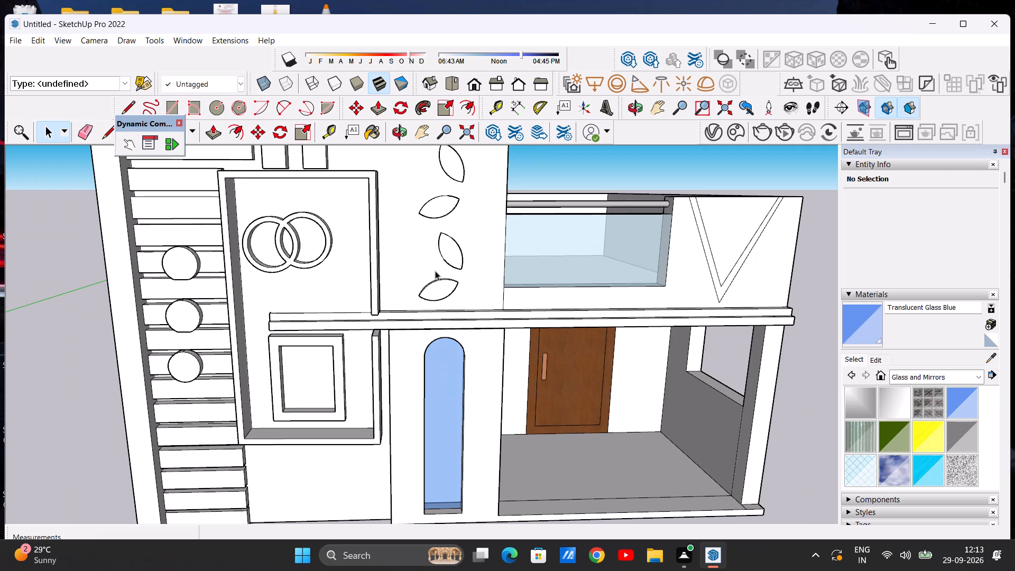
Examine the house's front elevation from the front and from both sides.
scroll(436, 271, down, 10)
middle_drag(448, 260, 420, 228)
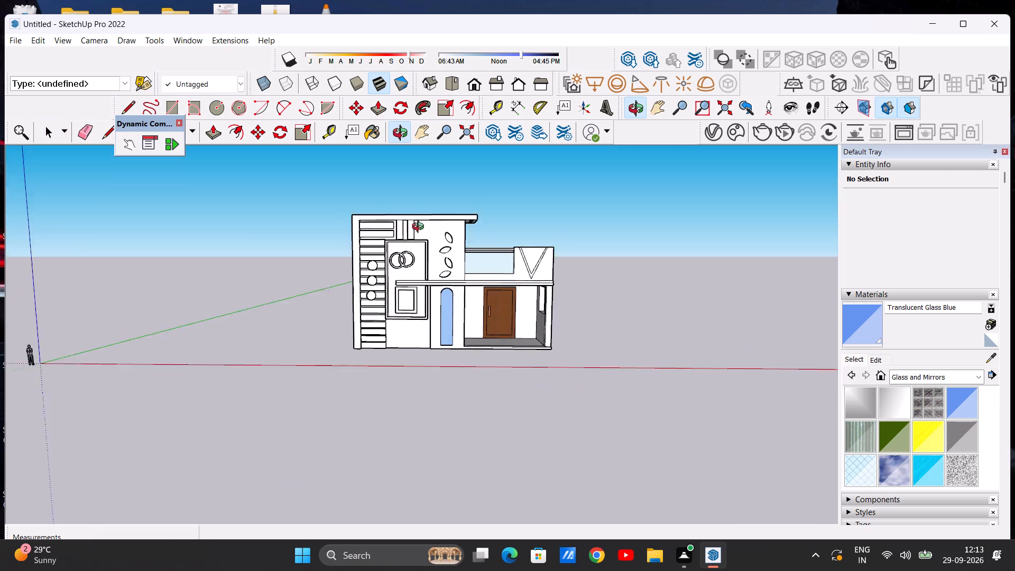
middle_drag(420, 228, 417, 219)
scroll(470, 249, up, 15)
scroll(431, 262, down, 12)
middle_drag(426, 269, 456, 279)
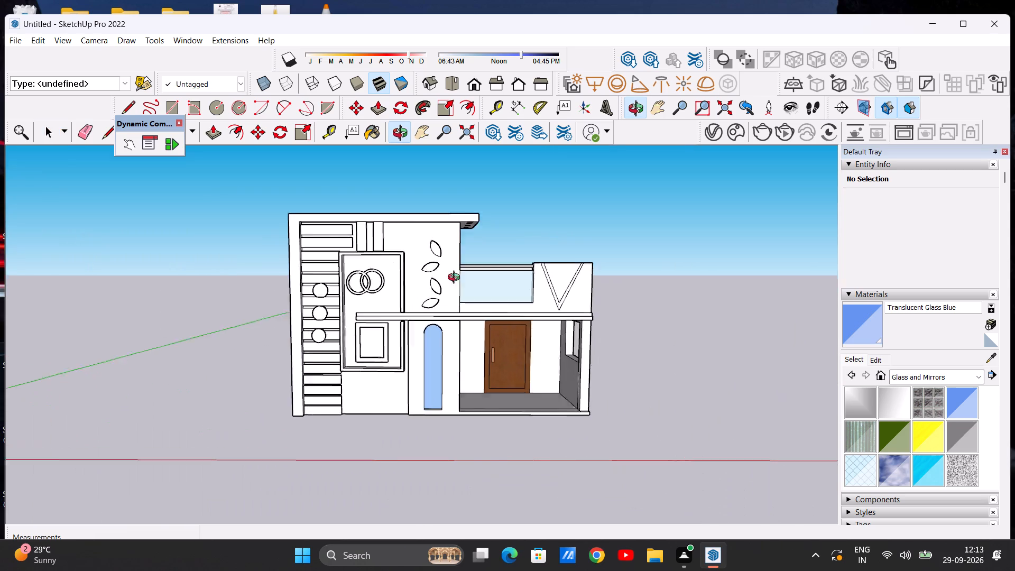
middle_drag(456, 279, 307, 292)
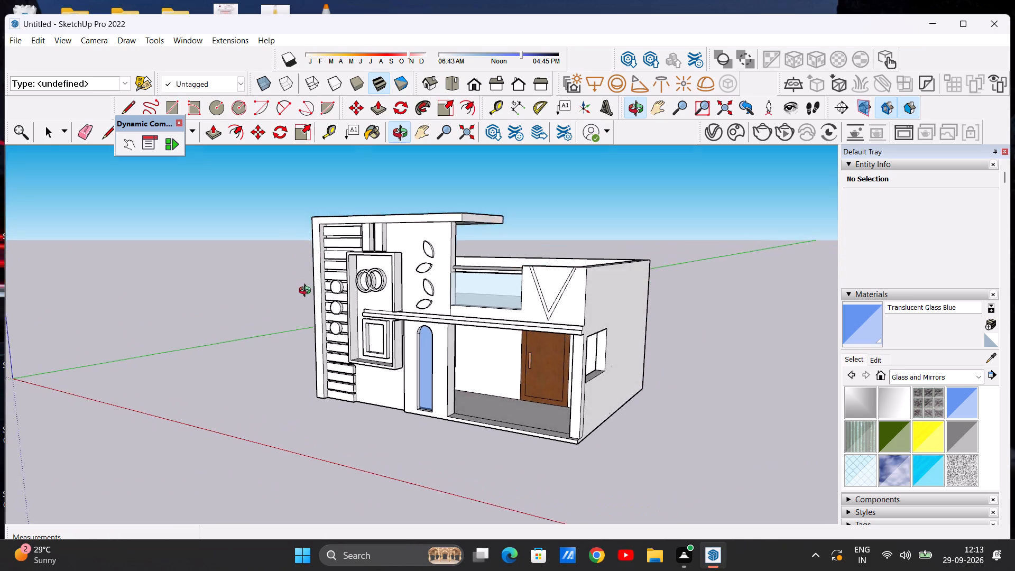
middle_drag(307, 292, 440, 279)
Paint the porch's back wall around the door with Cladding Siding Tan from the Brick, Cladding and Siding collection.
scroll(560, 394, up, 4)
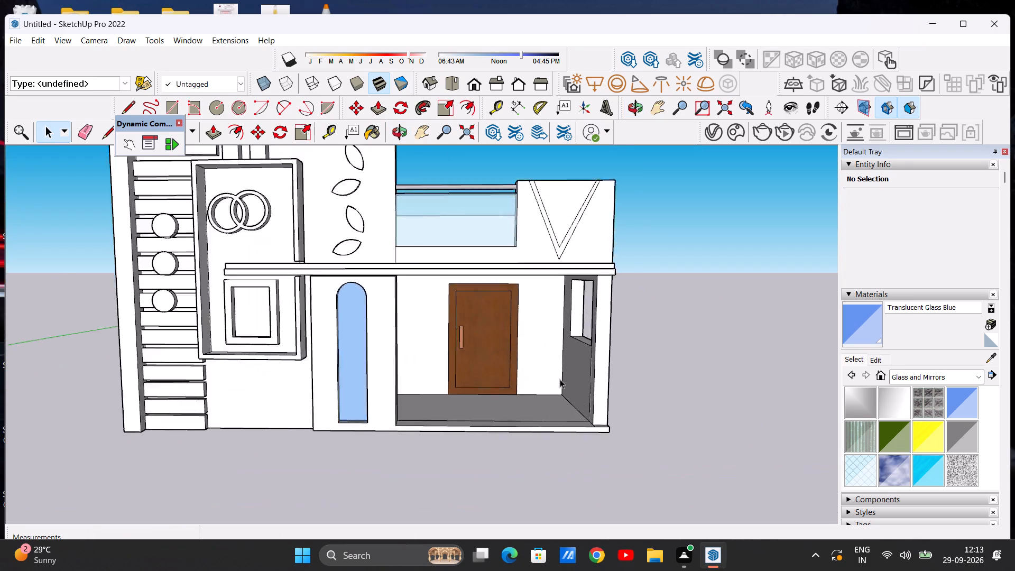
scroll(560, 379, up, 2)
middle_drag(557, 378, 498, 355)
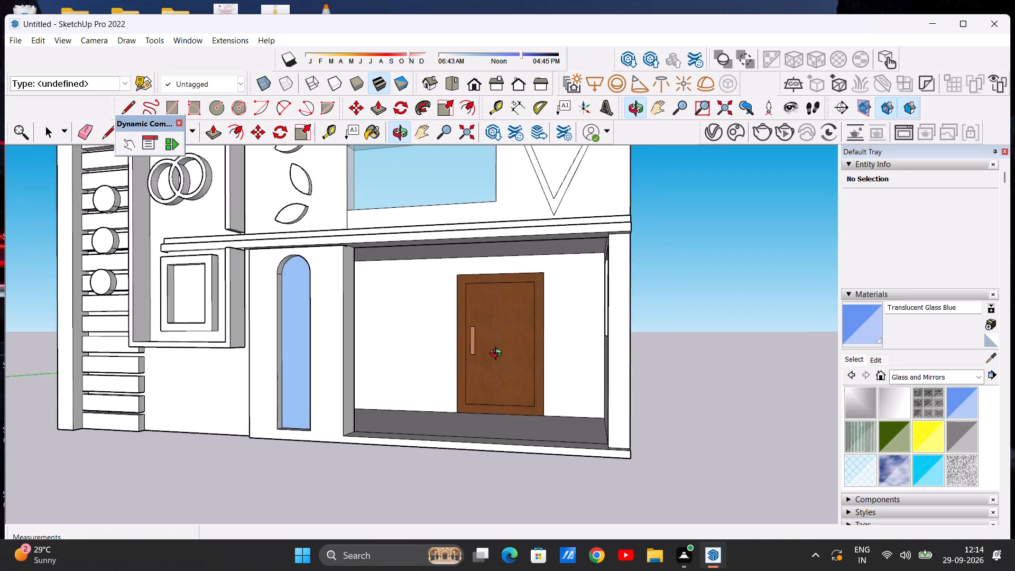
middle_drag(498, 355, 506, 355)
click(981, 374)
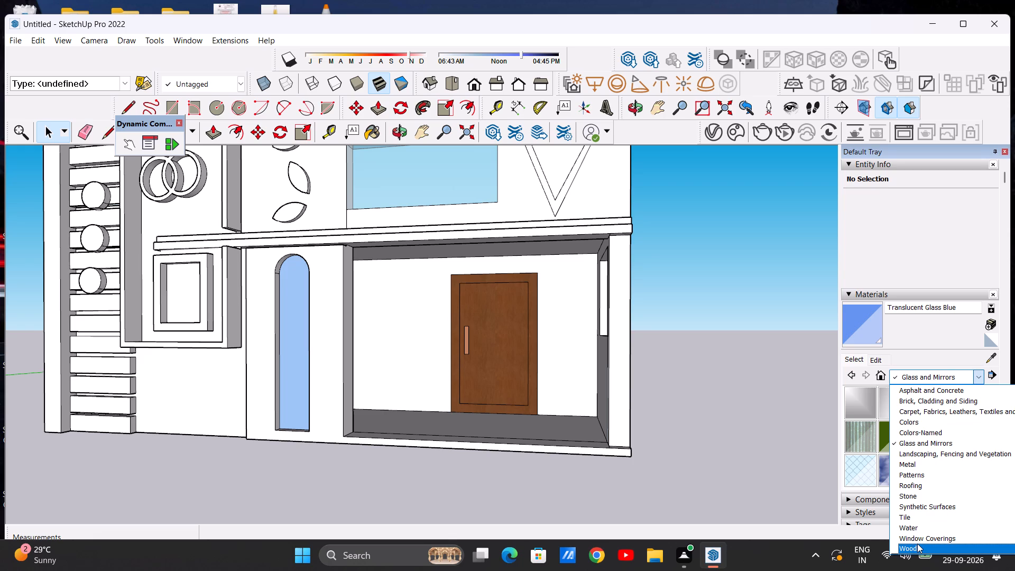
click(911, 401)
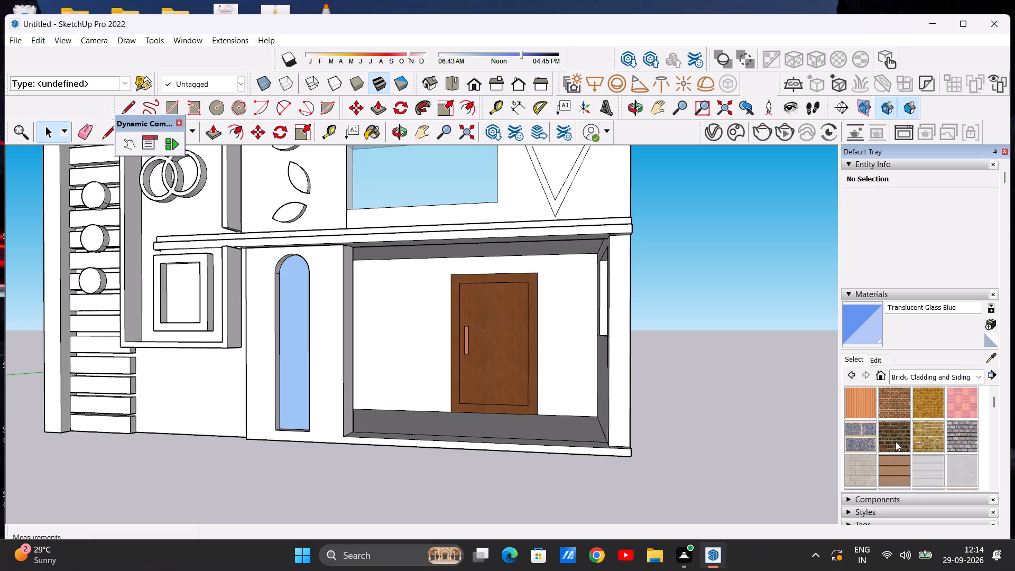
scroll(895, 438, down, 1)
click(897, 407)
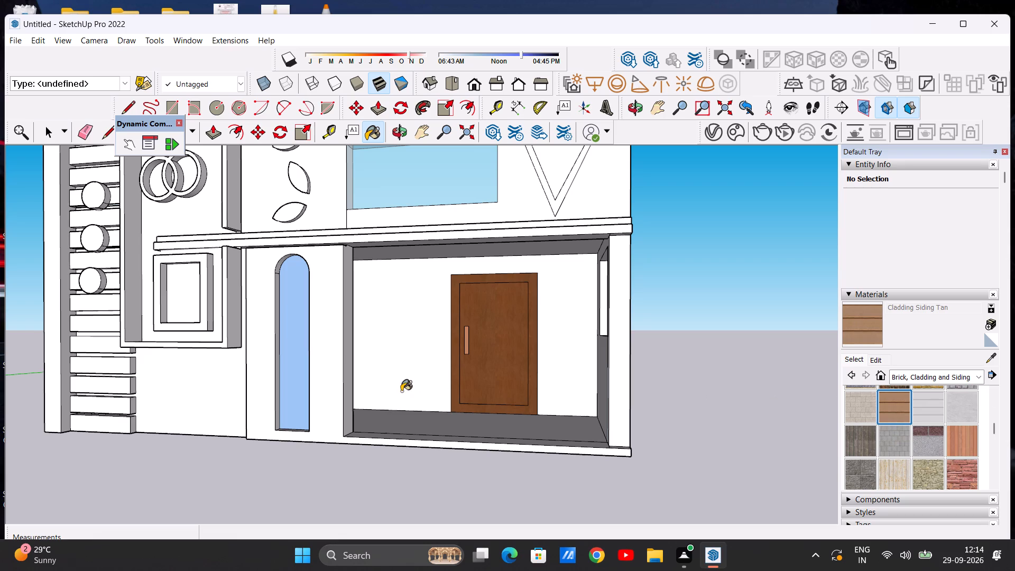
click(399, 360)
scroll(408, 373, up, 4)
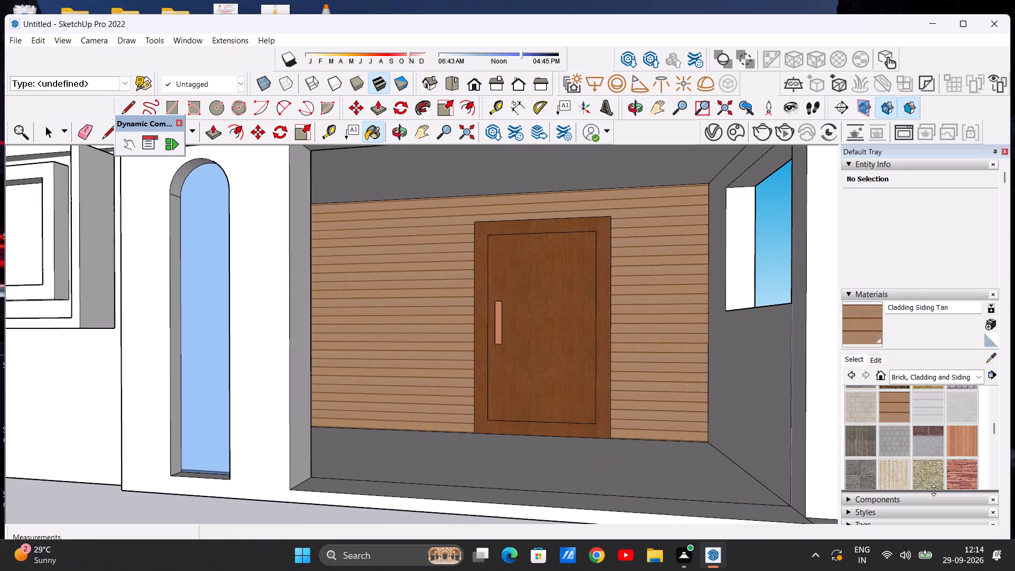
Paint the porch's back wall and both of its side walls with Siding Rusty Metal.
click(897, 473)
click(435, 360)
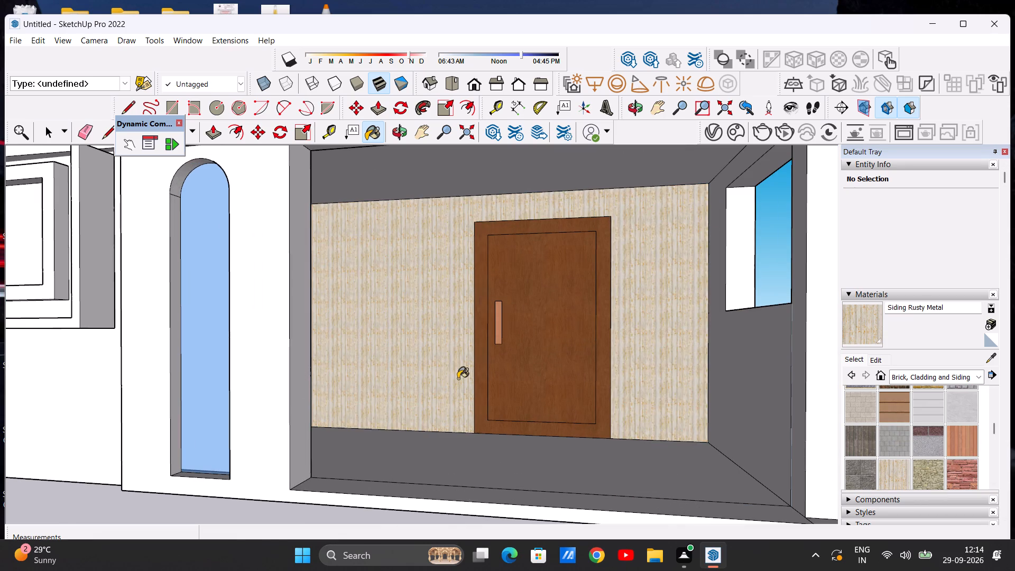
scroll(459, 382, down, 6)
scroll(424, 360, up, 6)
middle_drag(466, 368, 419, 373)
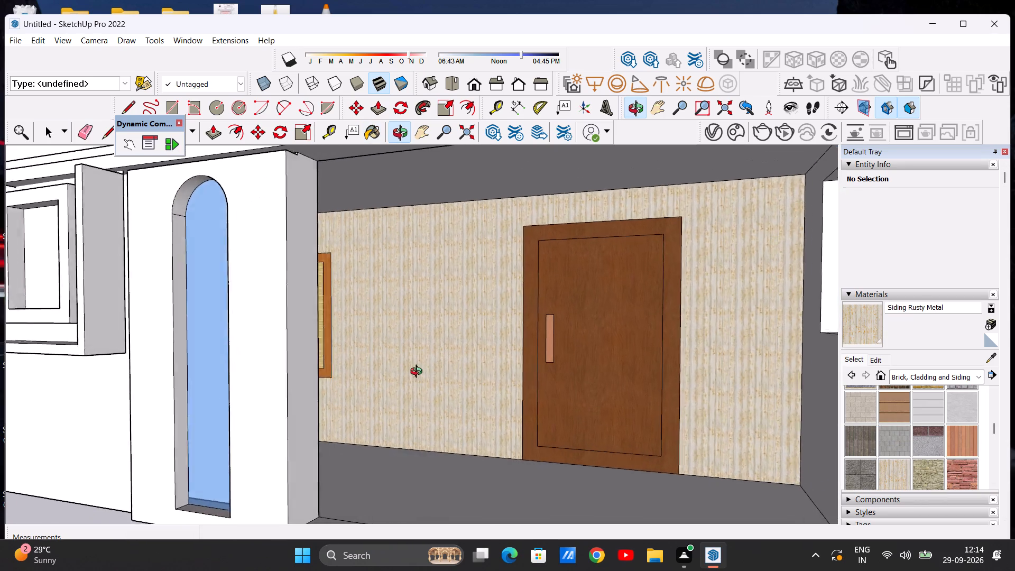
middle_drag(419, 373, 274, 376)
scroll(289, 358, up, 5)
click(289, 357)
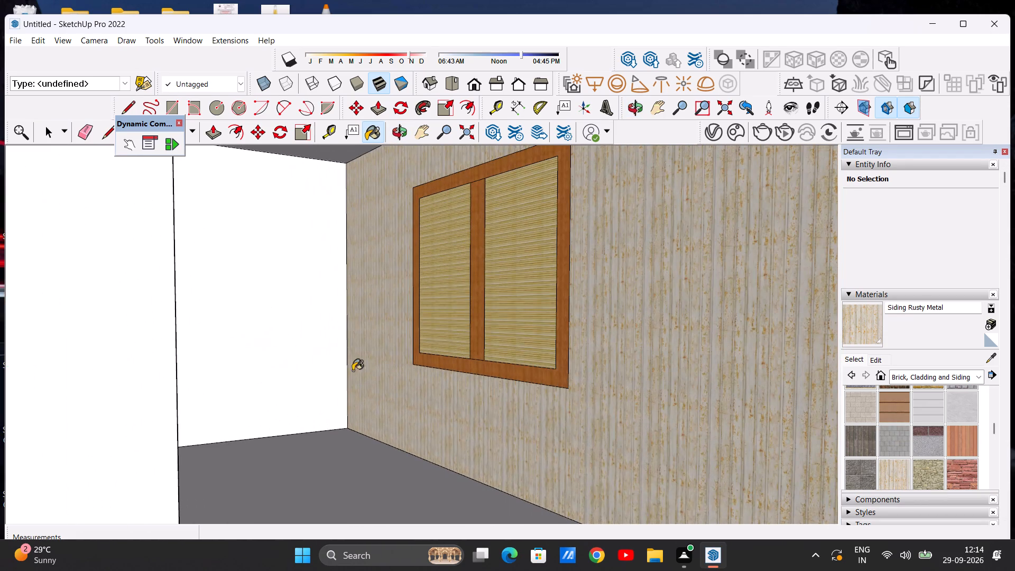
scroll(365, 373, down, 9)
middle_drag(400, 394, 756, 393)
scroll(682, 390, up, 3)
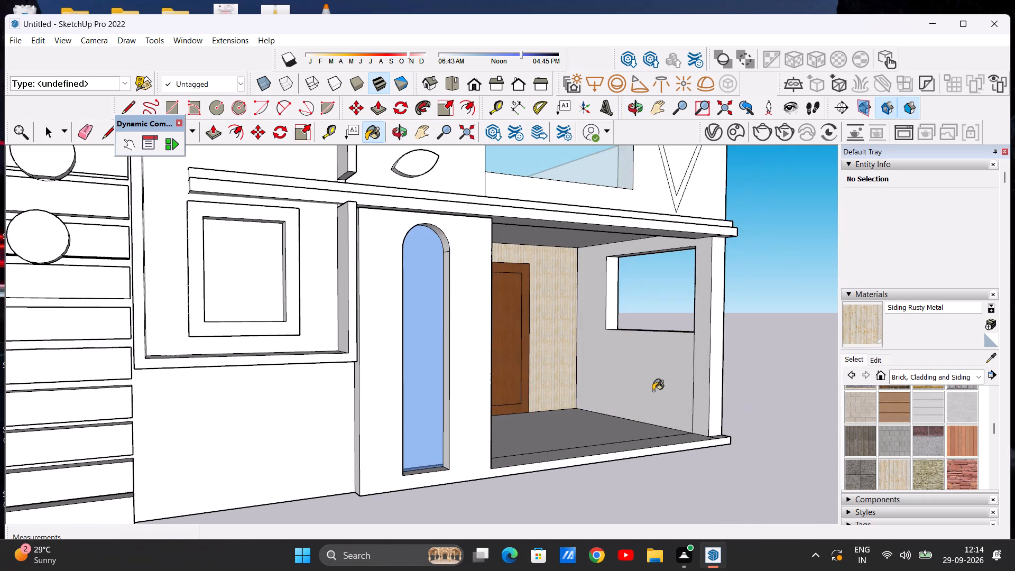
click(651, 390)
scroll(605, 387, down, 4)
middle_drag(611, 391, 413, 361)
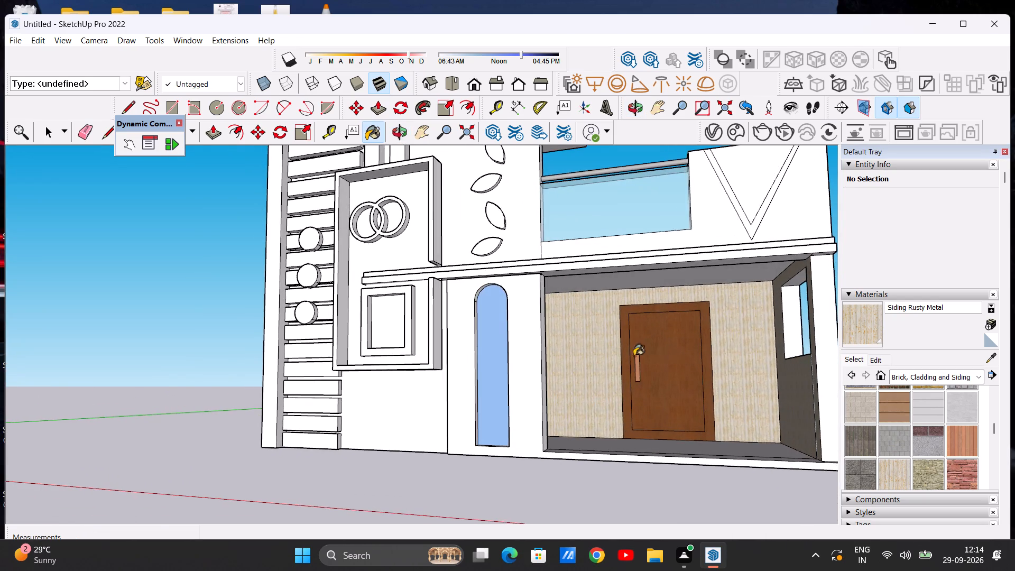
Paint the porch's back wall around the door with Stone Coursed Rough.
scroll(617, 355, up, 16)
scroll(548, 368, up, 6)
scroll(508, 375, down, 12)
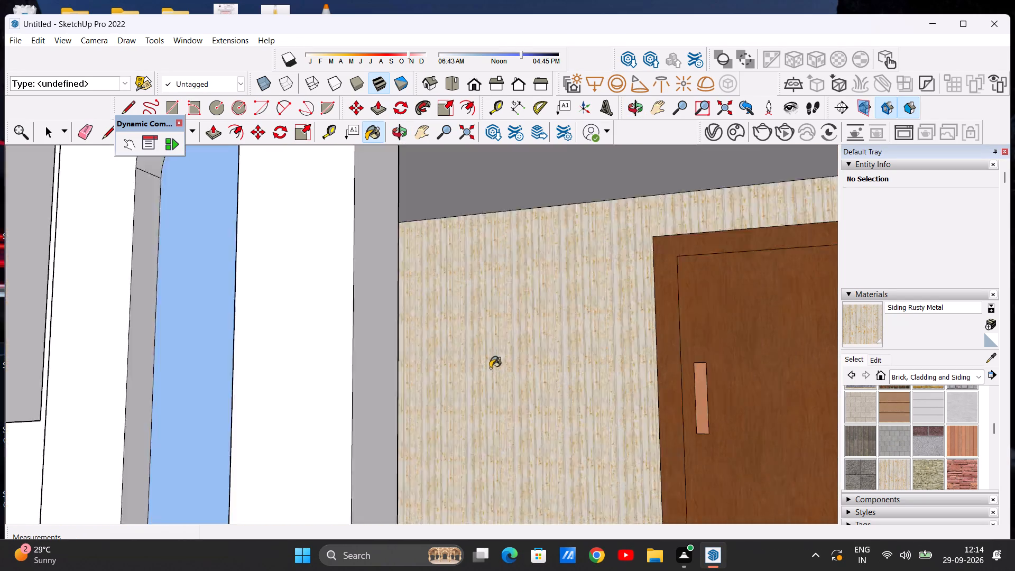
scroll(490, 368, down, 10)
scroll(545, 357, down, 6)
scroll(567, 371, up, 3)
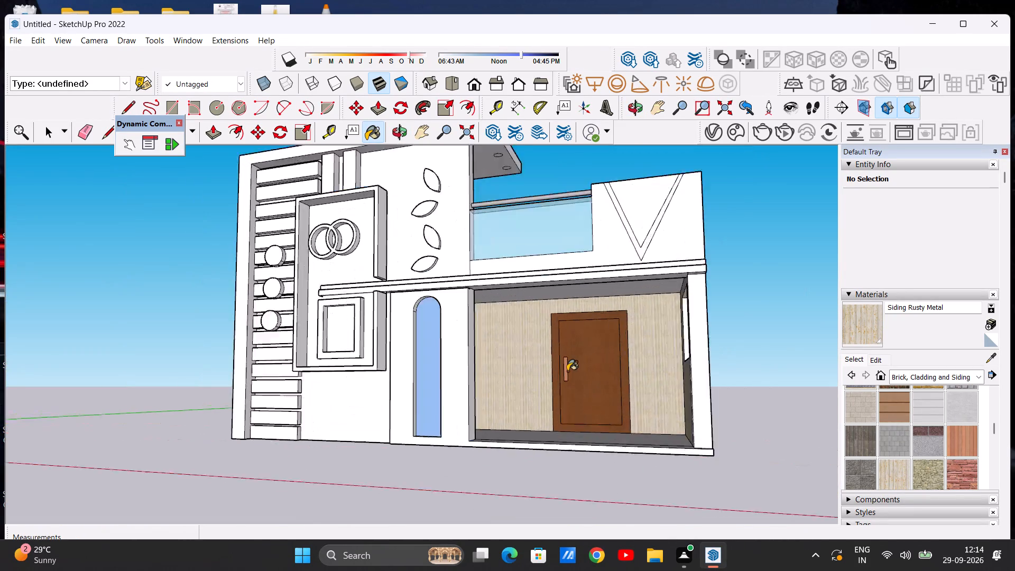
scroll(567, 371, up, 2)
scroll(512, 370, up, 5)
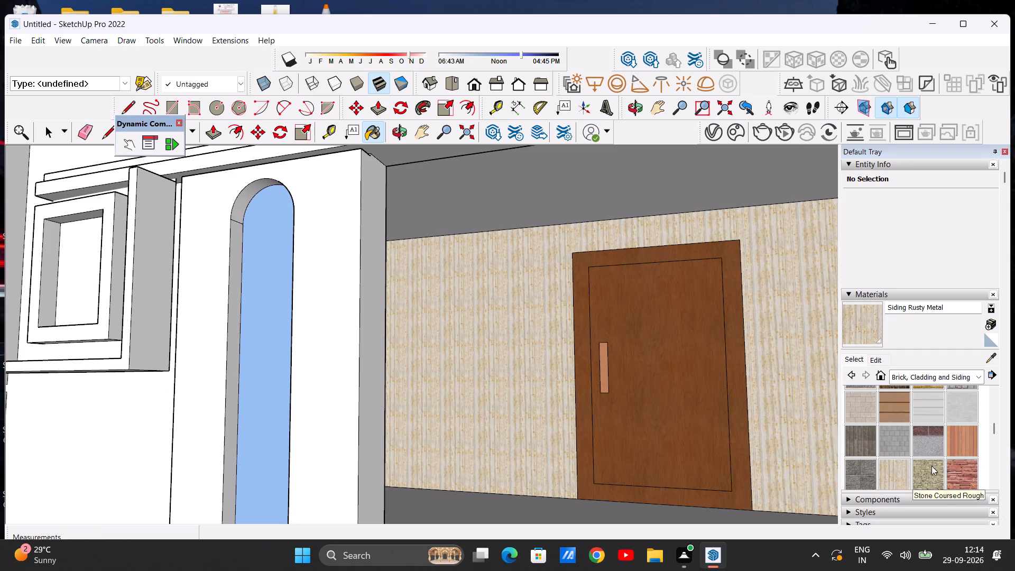
click(936, 476)
click(793, 439)
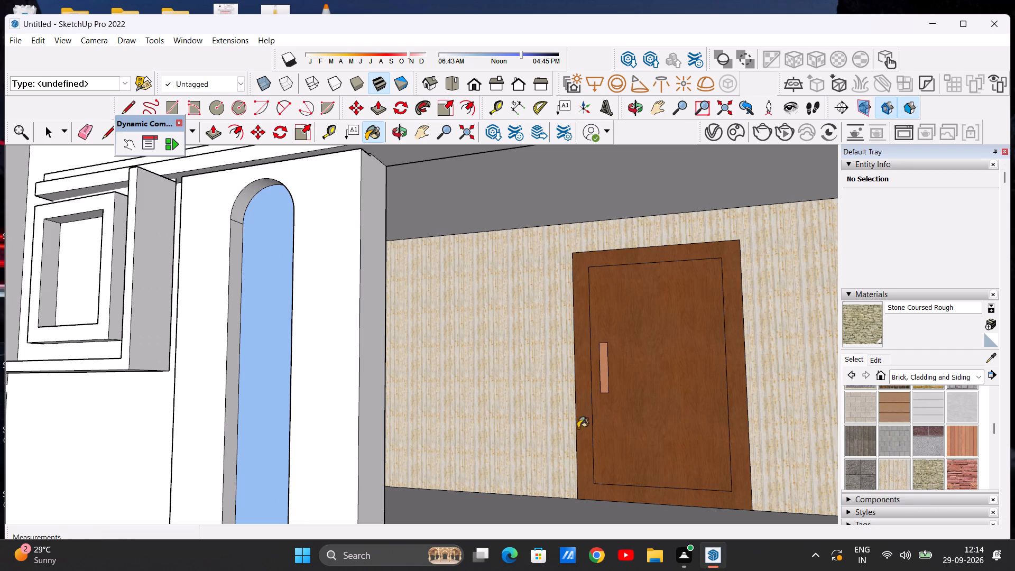
Paint both side walls of the porch with Stone Coursed Rough, matching the back wall.
scroll(939, 361, down, 6)
scroll(736, 339, down, 11)
middle_drag(745, 340, 619, 326)
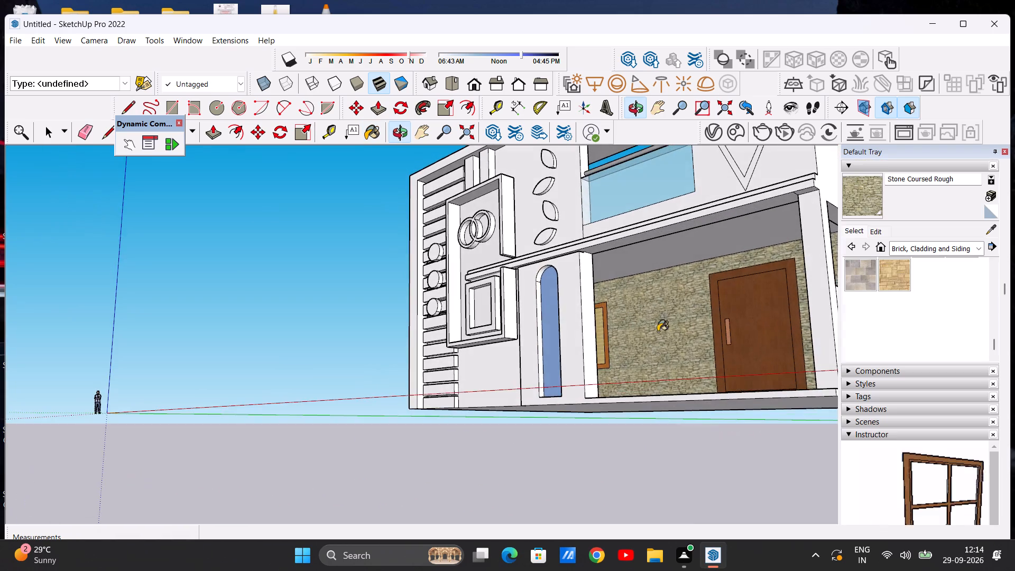
middle_drag(695, 336, 607, 379)
scroll(626, 360, up, 12)
scroll(779, 358, down, 1)
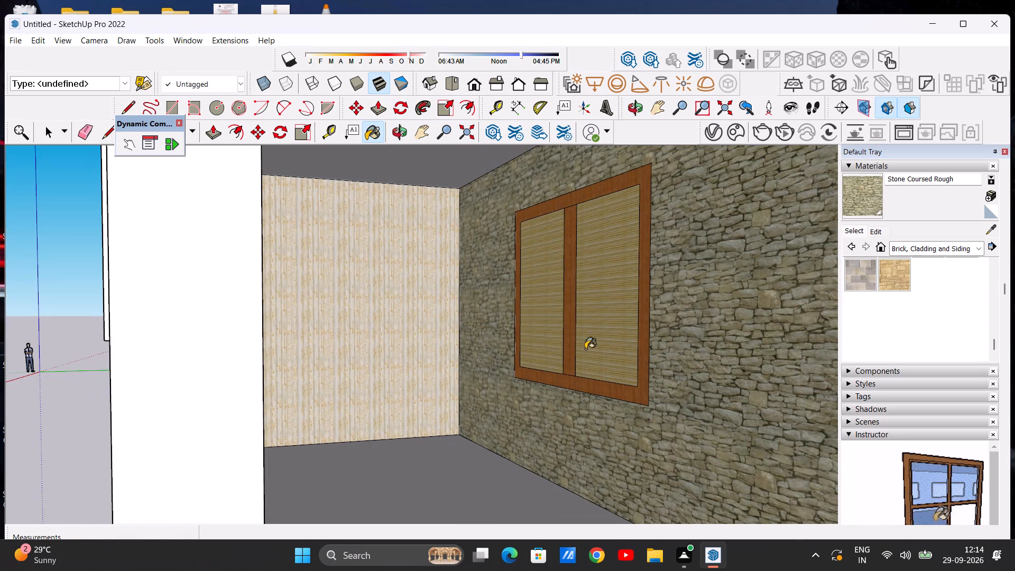
click(337, 335)
scroll(536, 316, down, 6)
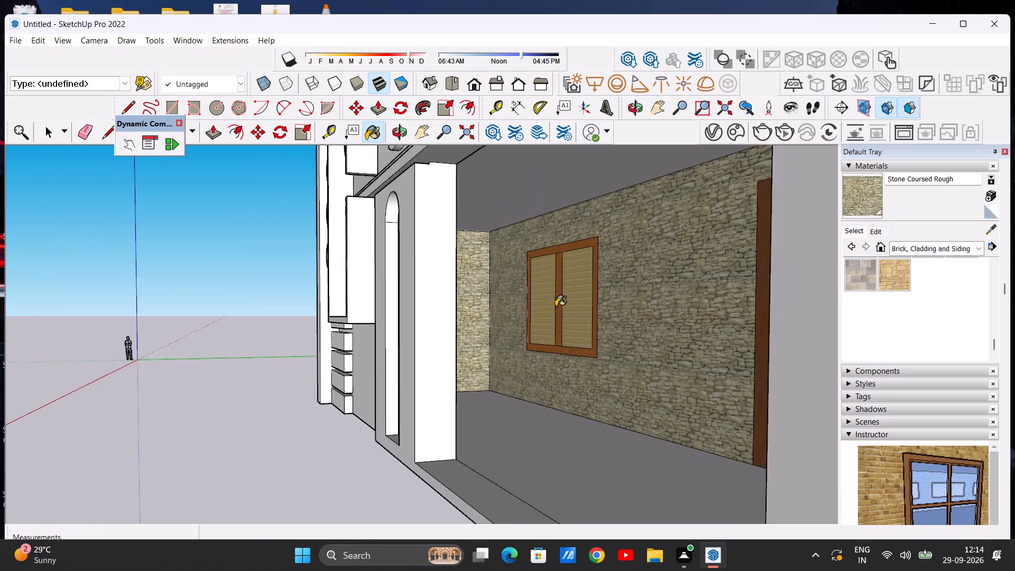
middle_drag(553, 316, 859, 328)
scroll(825, 317, up, 4)
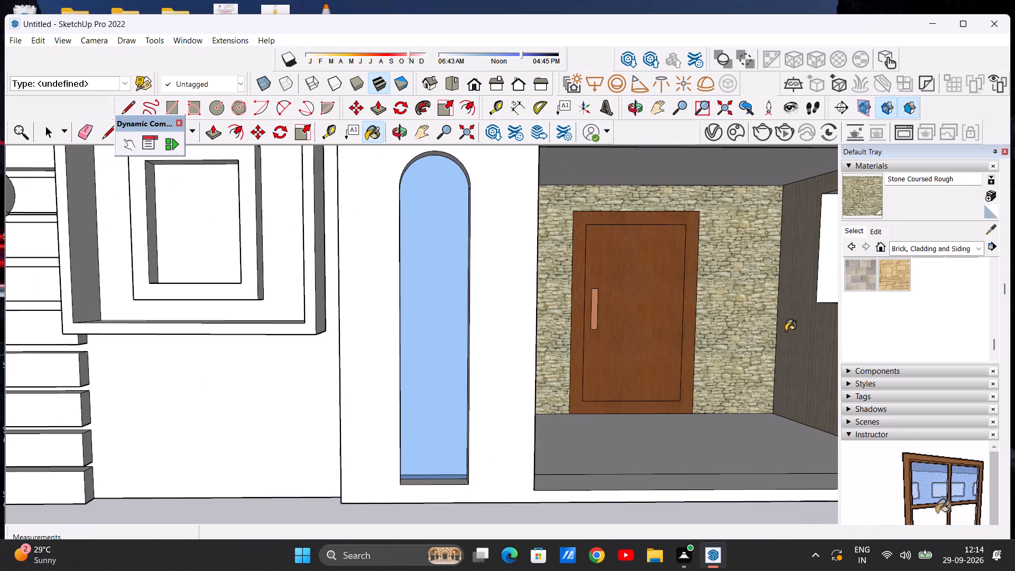
click(802, 328)
scroll(617, 318, down, 12)
middle_drag(653, 314, 528, 298)
scroll(716, 304, up, 2)
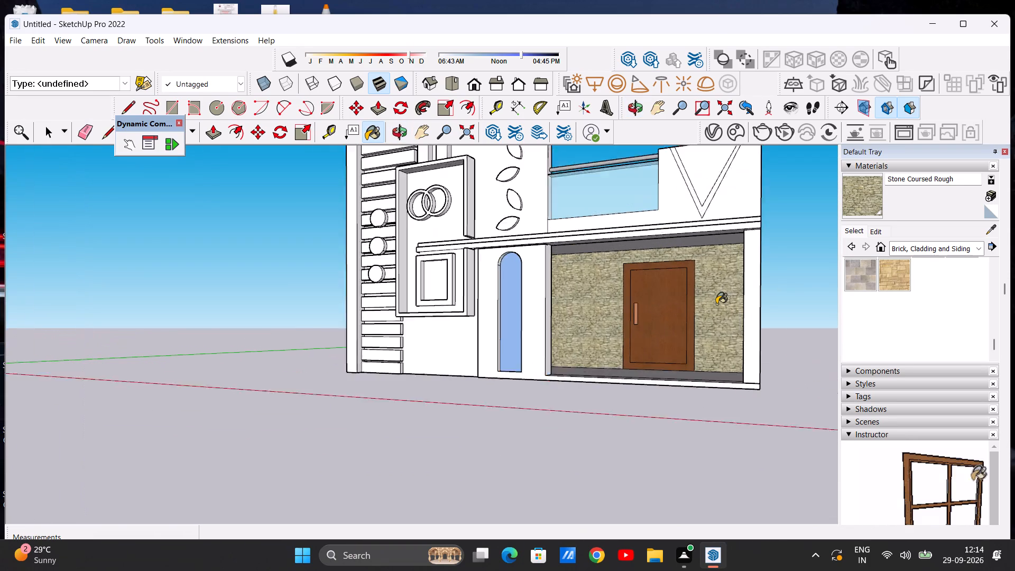
scroll(716, 304, up, 3)
key(space)
Examine the stone cladding on the porch walls around the door and window, close up and from several angles.
scroll(583, 285, down, 7)
middle_drag(601, 281, 770, 292)
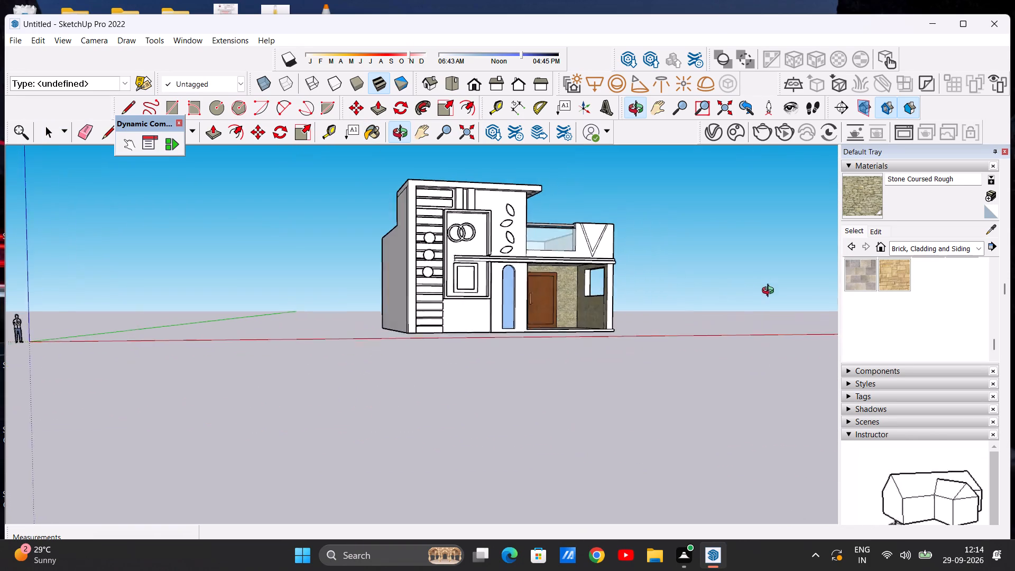
middle_drag(770, 292, 626, 311)
middle_drag(648, 308, 792, 307)
scroll(525, 326, up, 15)
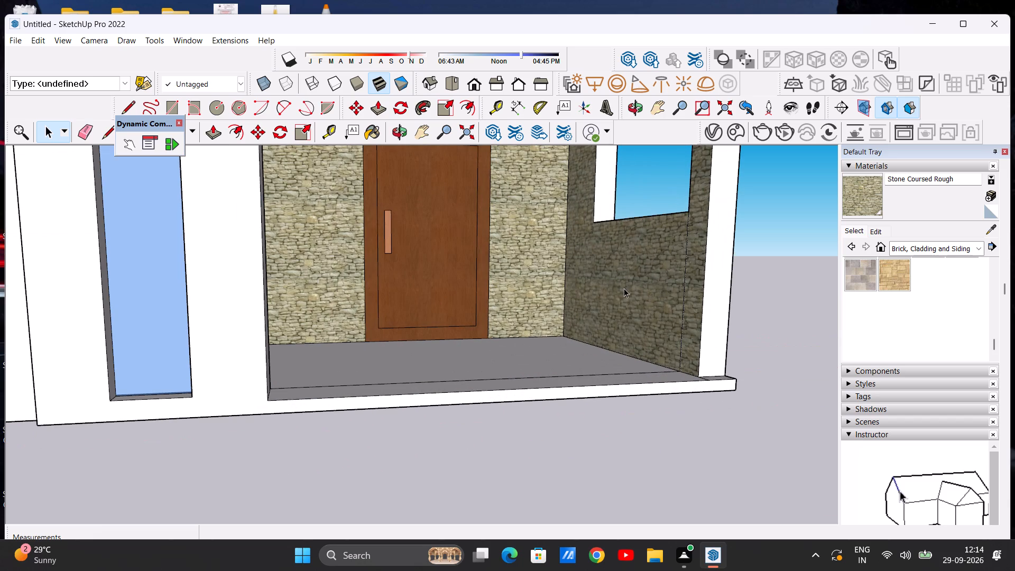
scroll(595, 255, down, 8)
middle_drag(602, 249, 666, 290)
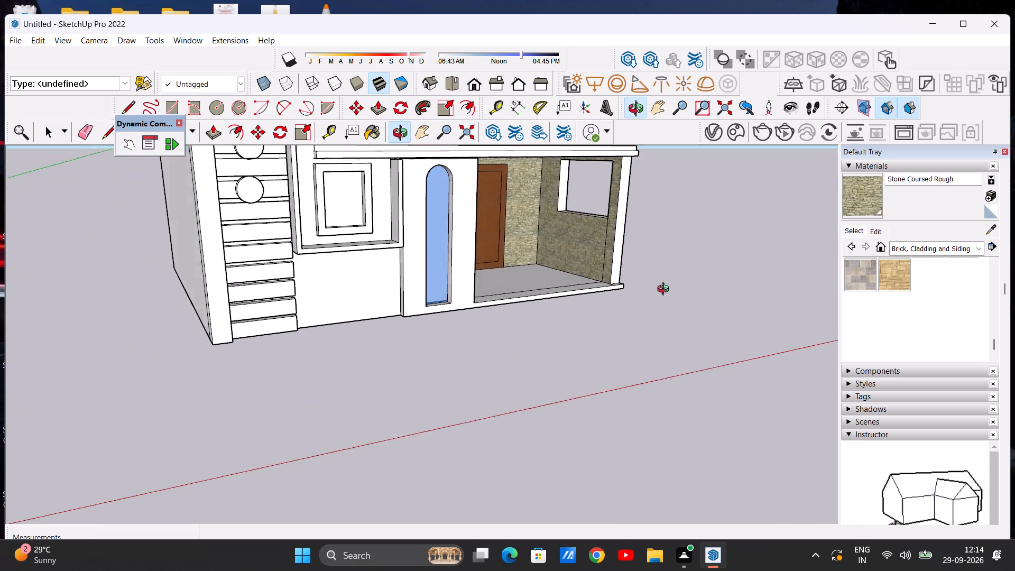
middle_drag(666, 290, 667, 288)
scroll(566, 226, up, 9)
scroll(566, 238, down, 13)
middle_drag(584, 238, 392, 240)
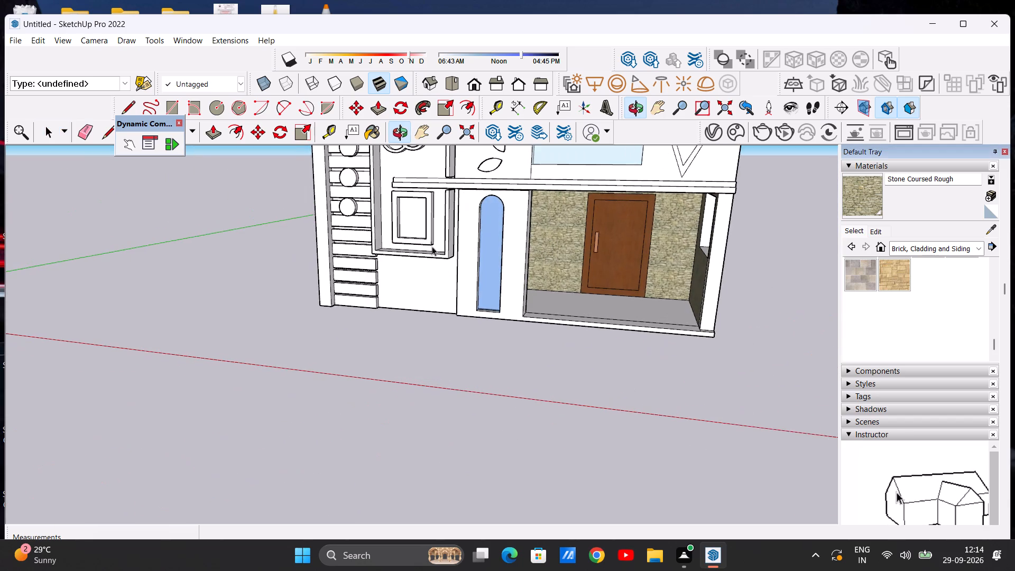
middle_drag(657, 221, 398, 210)
scroll(440, 233, down, 9)
scroll(505, 237, up, 20)
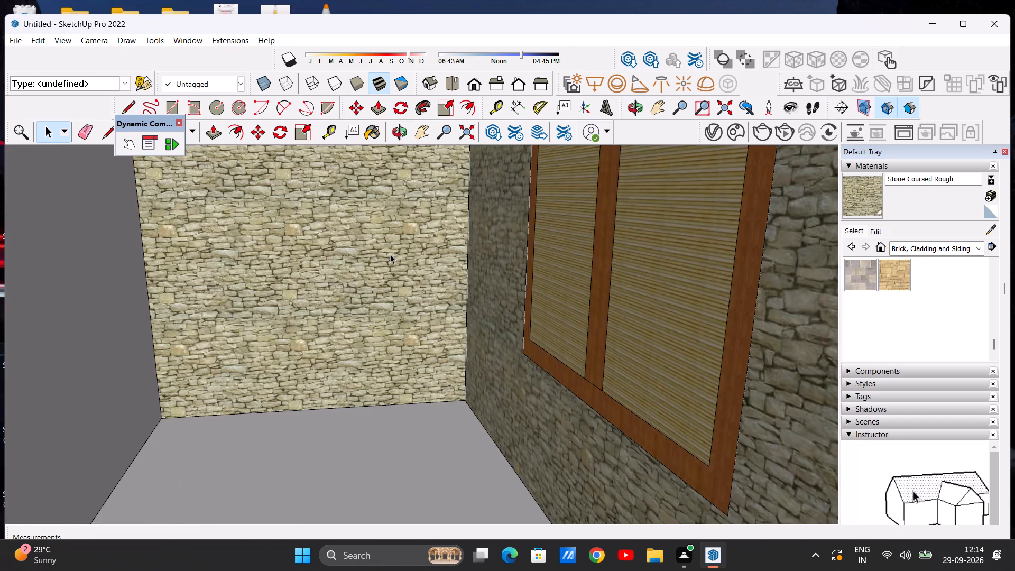
scroll(390, 254, up, 9)
scroll(387, 283, down, 13)
scroll(408, 284, up, 1)
middle_drag(408, 284, 563, 232)
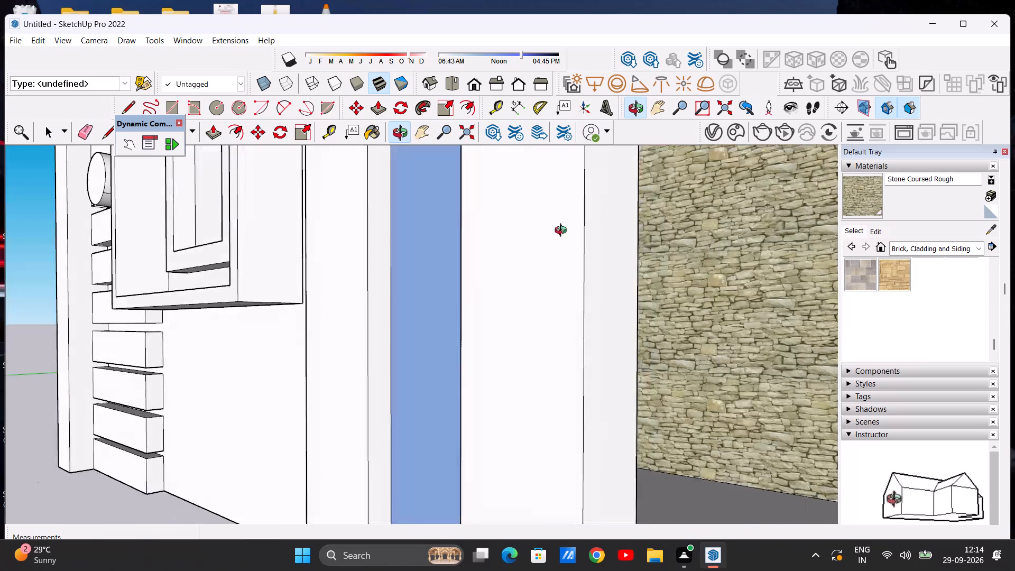
middle_drag(563, 232, 568, 233)
scroll(562, 258, down, 20)
scroll(562, 258, down, 1)
scroll(616, 289, up, 9)
middle_drag(539, 301, 656, 301)
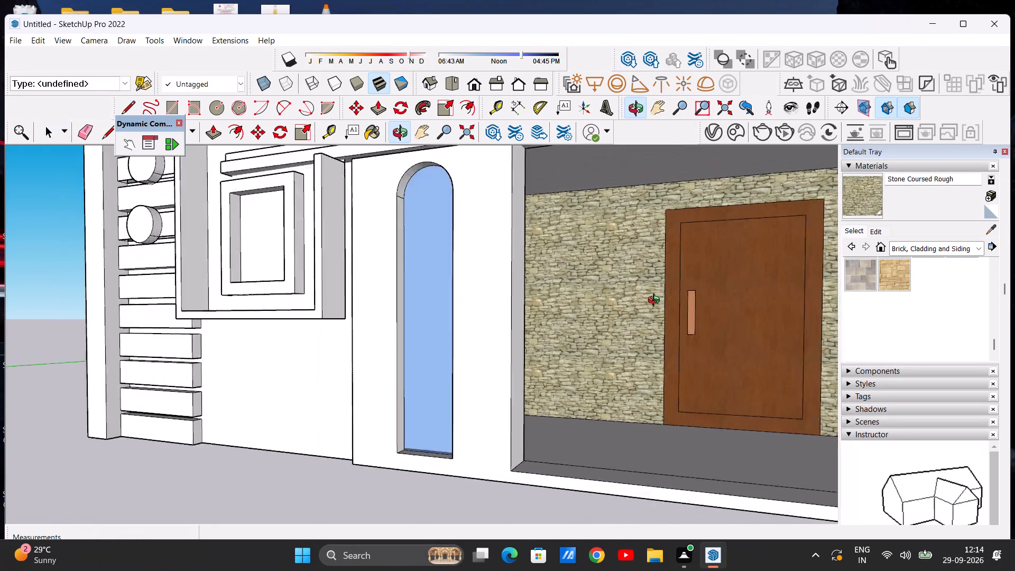
middle_drag(656, 301, 785, 296)
scroll(785, 297, up, 17)
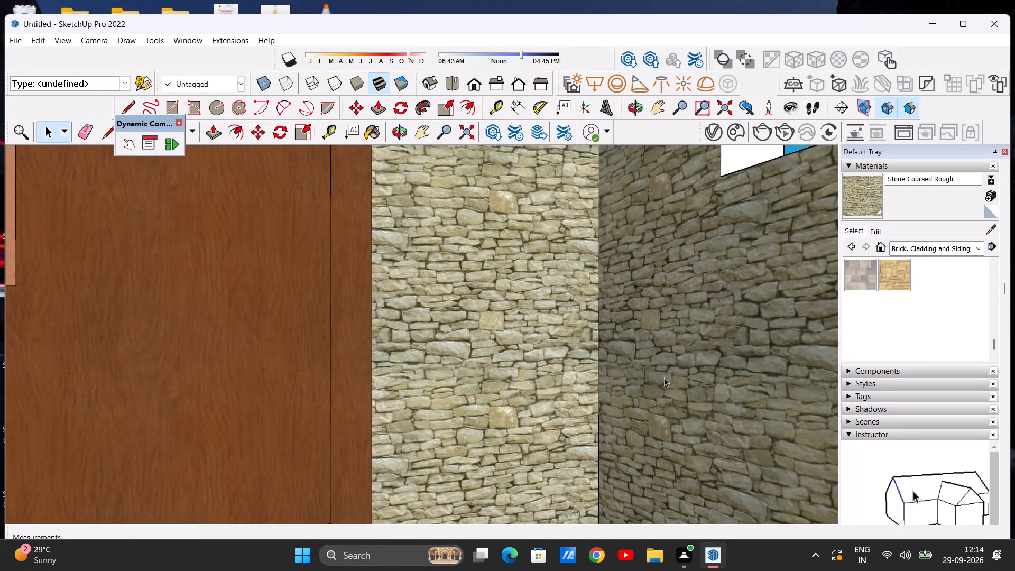
scroll(660, 375, down, 18)
middle_drag(686, 357, 536, 372)
scroll(575, 327, up, 5)
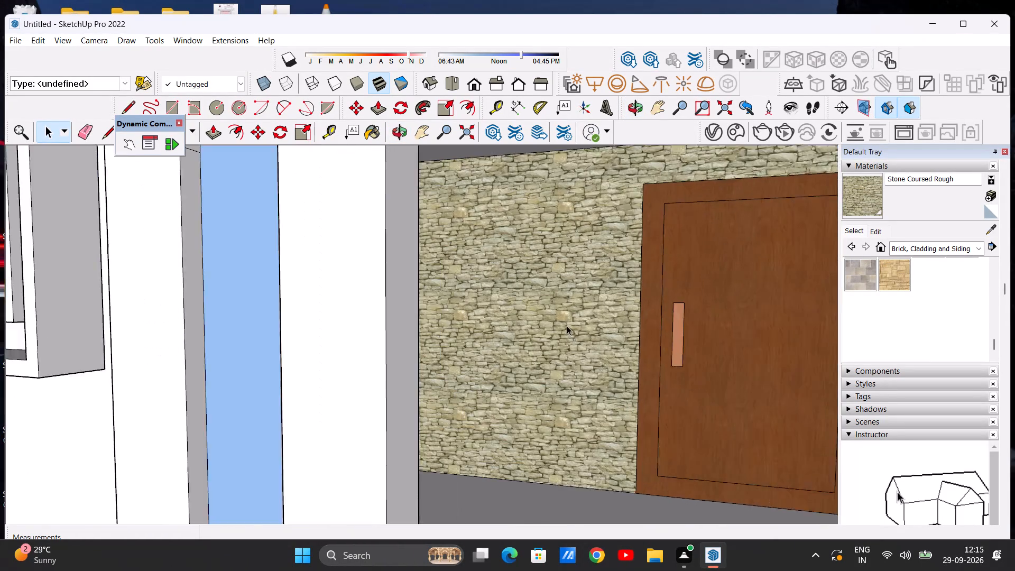
scroll(567, 326, up, 4)
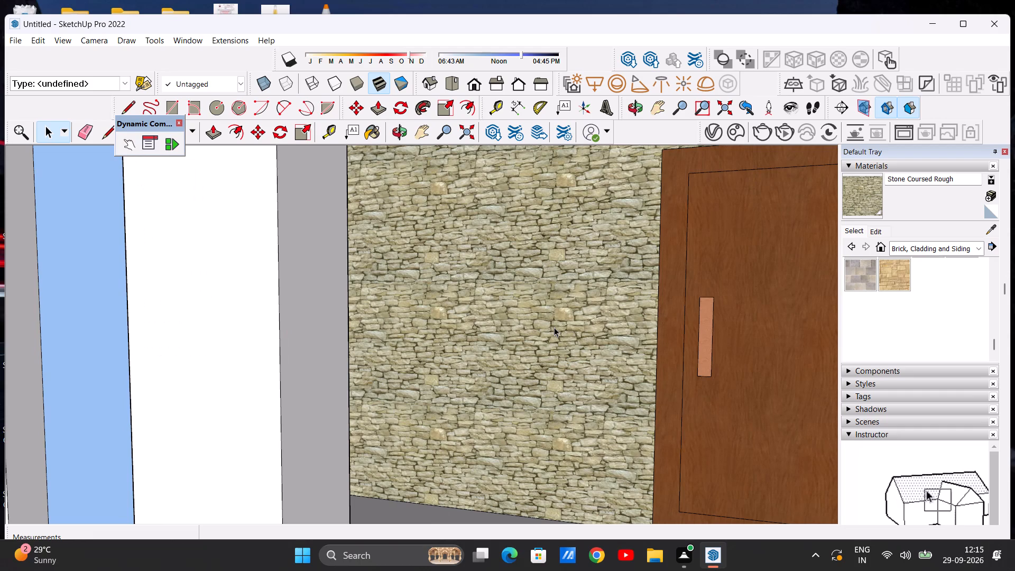
scroll(553, 334, up, 3)
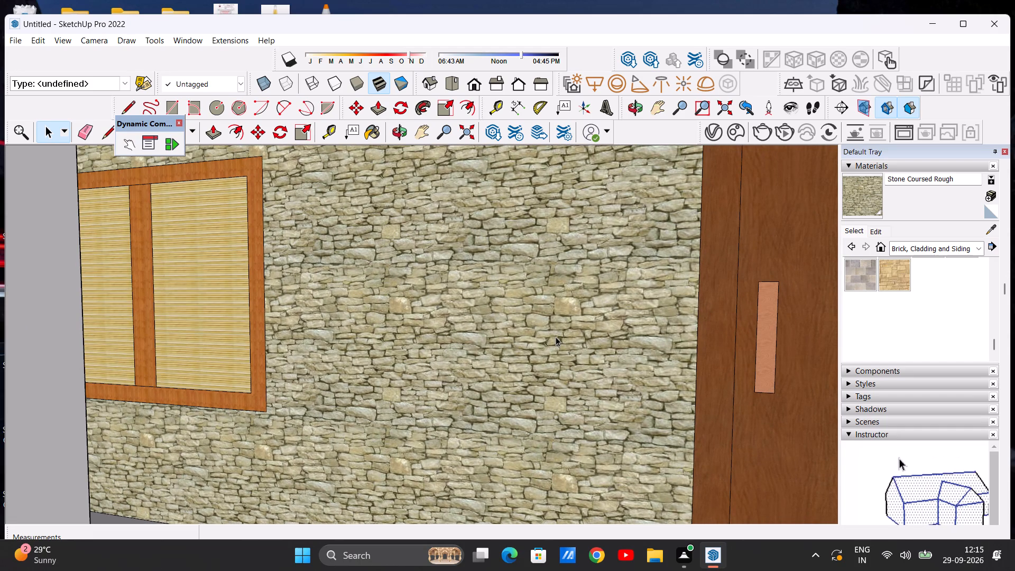
scroll(504, 456, down, 17)
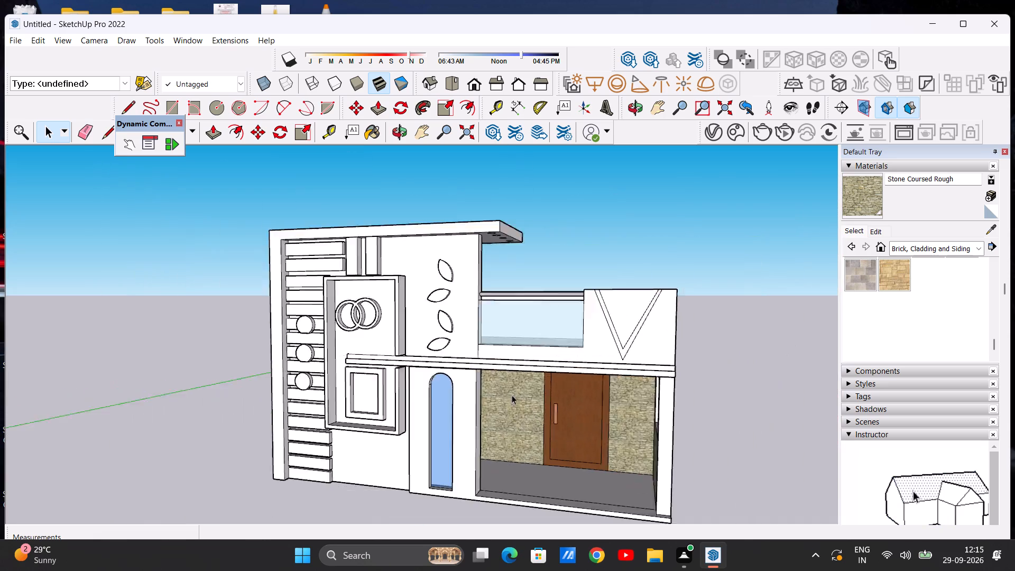
Paint the porch's back wall and both side walls with Stone Sandstone Ashlar Light.
scroll(512, 395, down, 6)
scroll(513, 420, up, 6)
middle_drag(518, 406, 640, 396)
scroll(630, 400, up, 3)
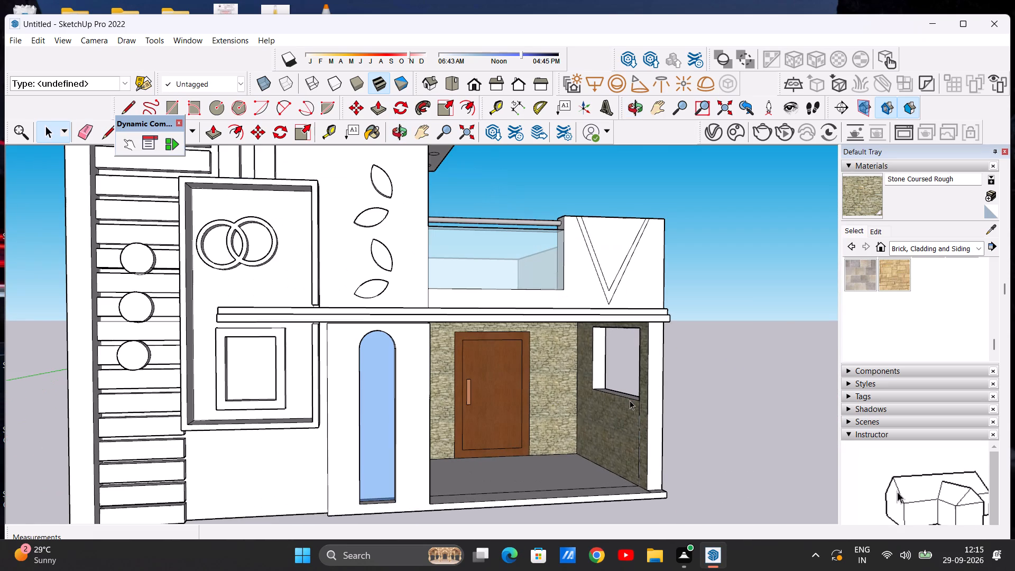
click(890, 270)
click(555, 382)
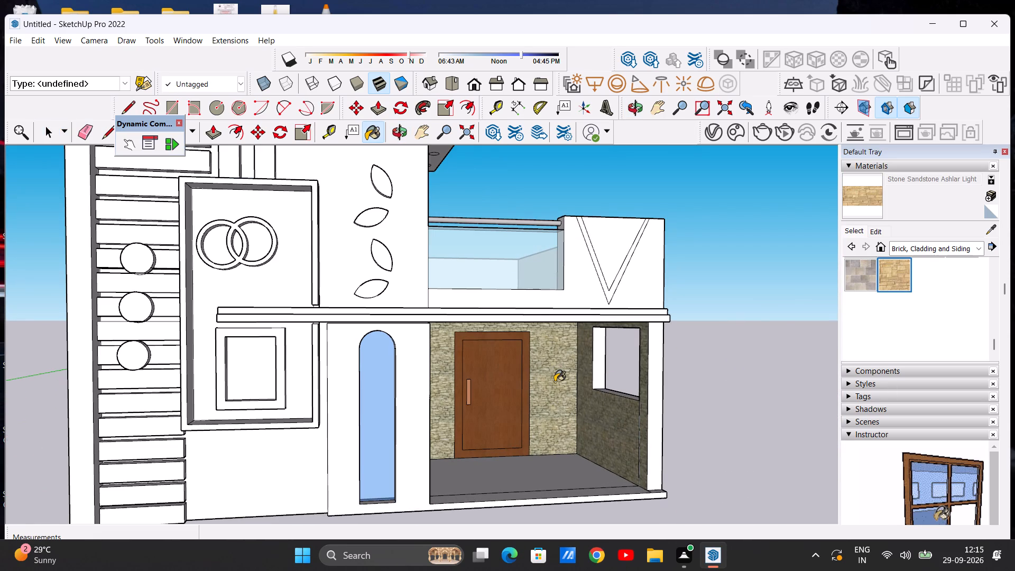
scroll(546, 403, up, 7)
click(646, 415)
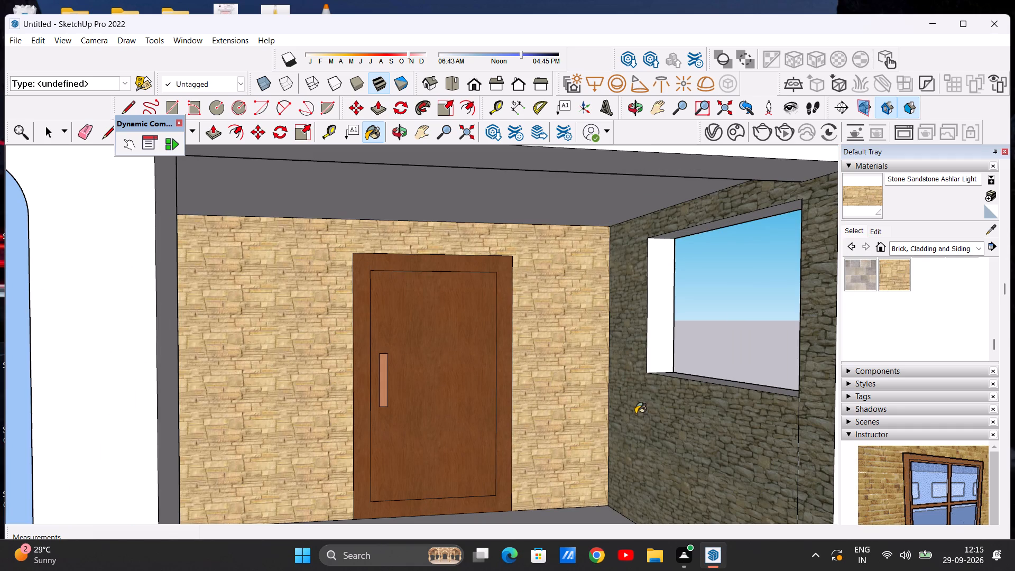
scroll(598, 373, down, 8)
middle_drag(620, 380, 426, 372)
middle_drag(582, 405, 361, 393)
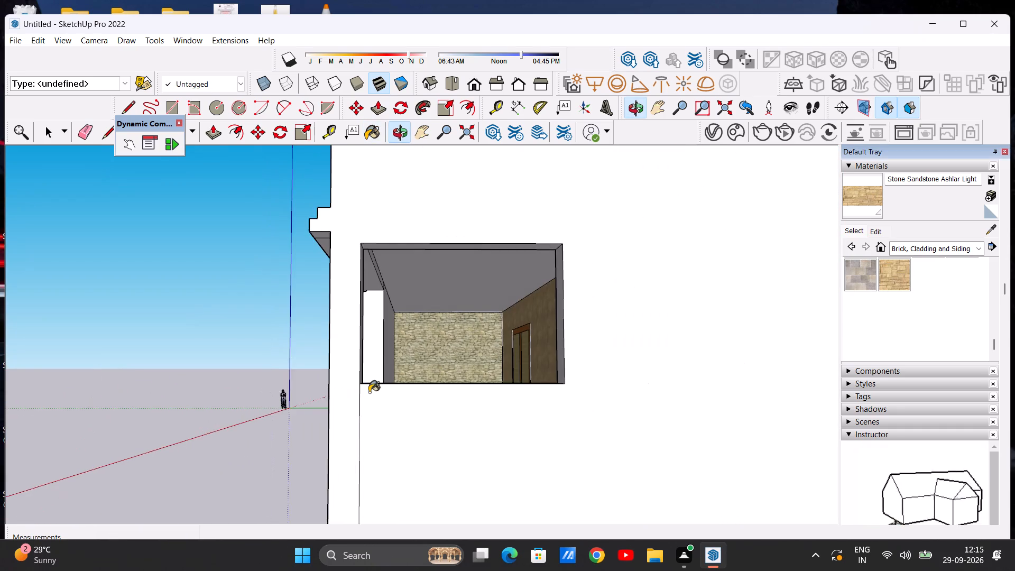
scroll(384, 366, up, 12)
click(461, 364)
scroll(470, 374, down, 7)
middle_drag(480, 379, 505, 391)
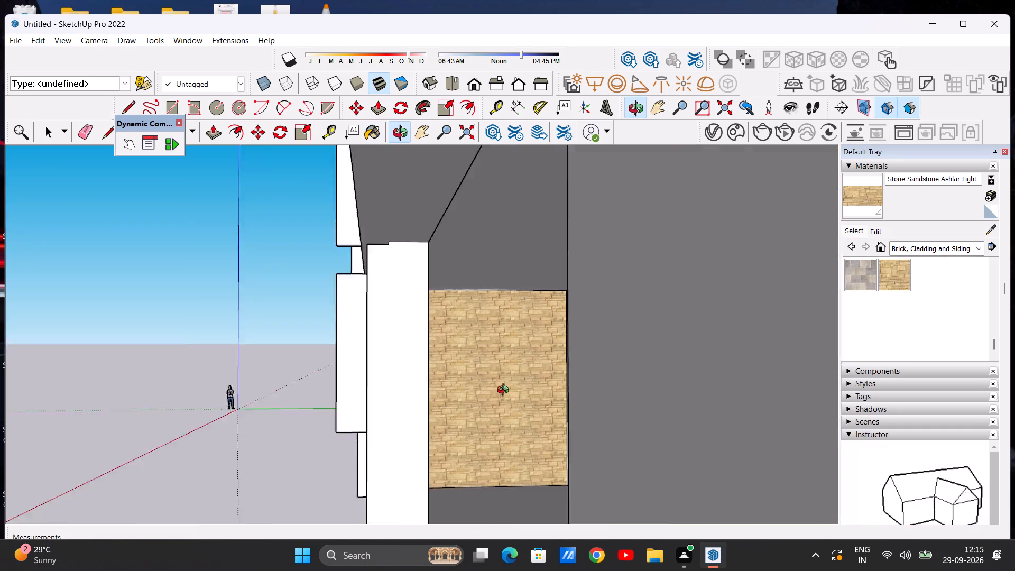
Examine the sandstone cladding on the porch walls around the door and side window, close up and from the front.
middle_drag(505, 391, 793, 373)
scroll(684, 357, down, 13)
scroll(782, 400, up, 4)
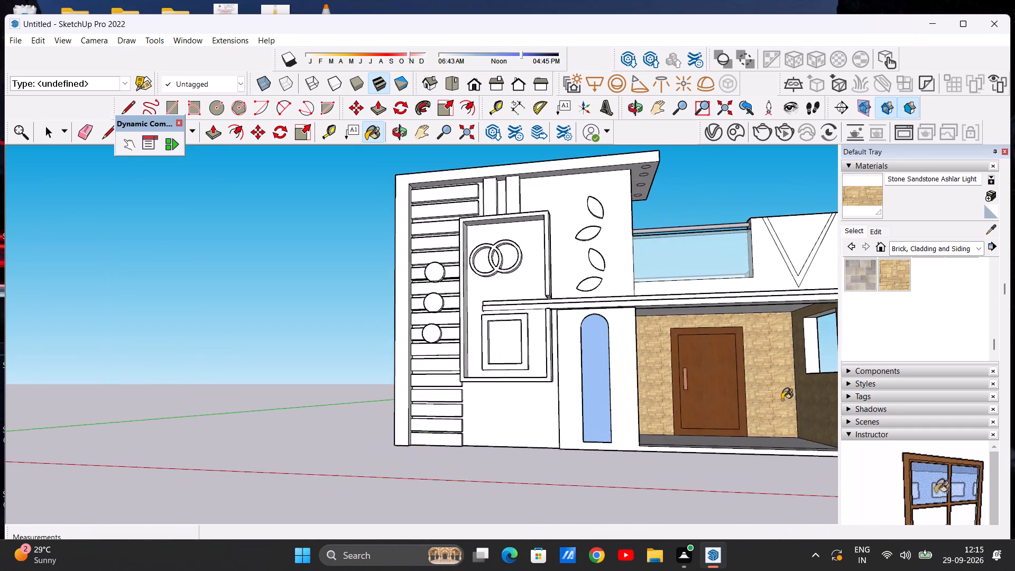
middle_drag(785, 399, 796, 428)
scroll(763, 390, up, 16)
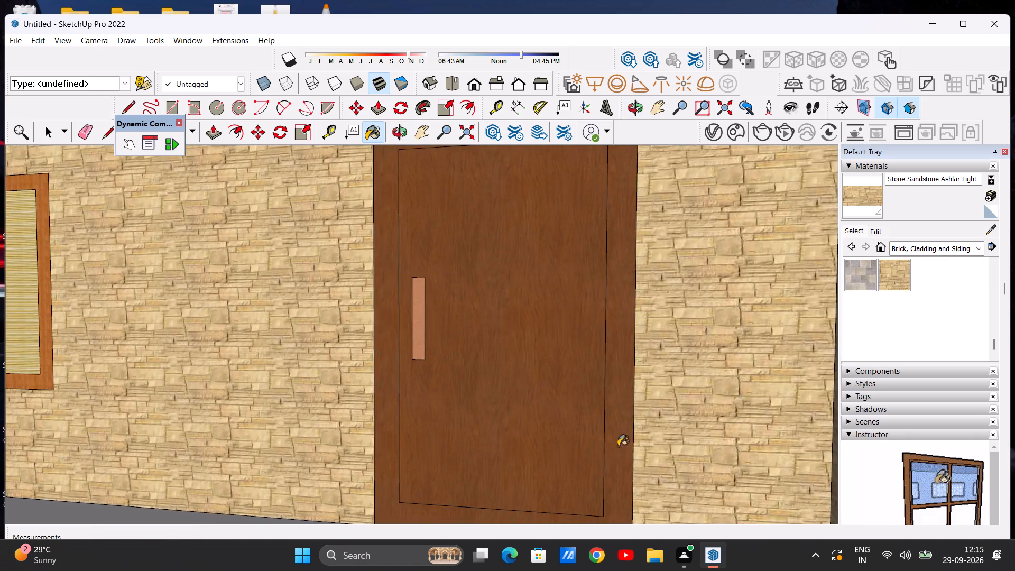
scroll(599, 446, down, 12)
scroll(624, 364, up, 2)
middle_drag(641, 423, 670, 373)
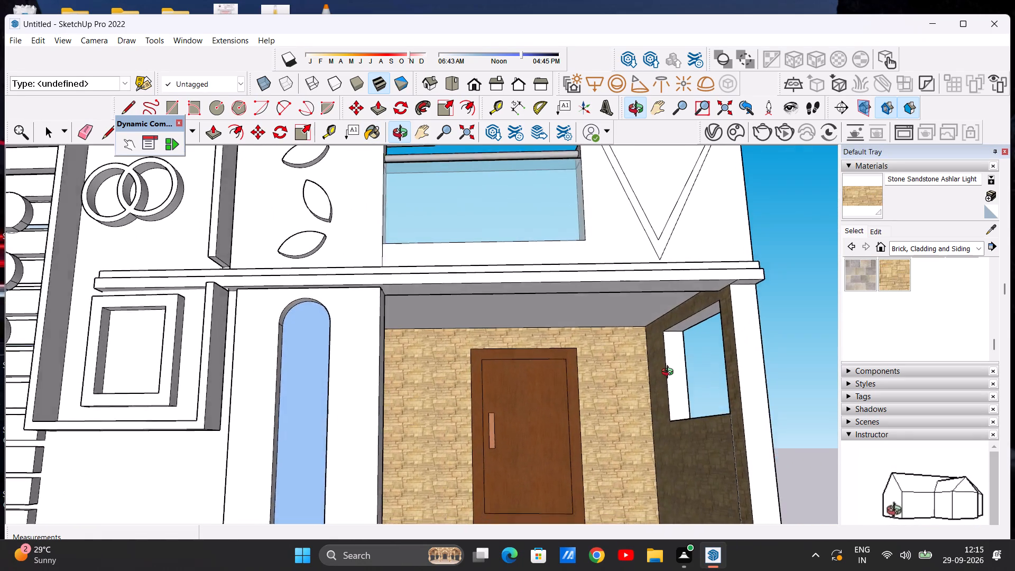
middle_drag(670, 373, 663, 390)
scroll(596, 419, up, 8)
scroll(645, 416, down, 11)
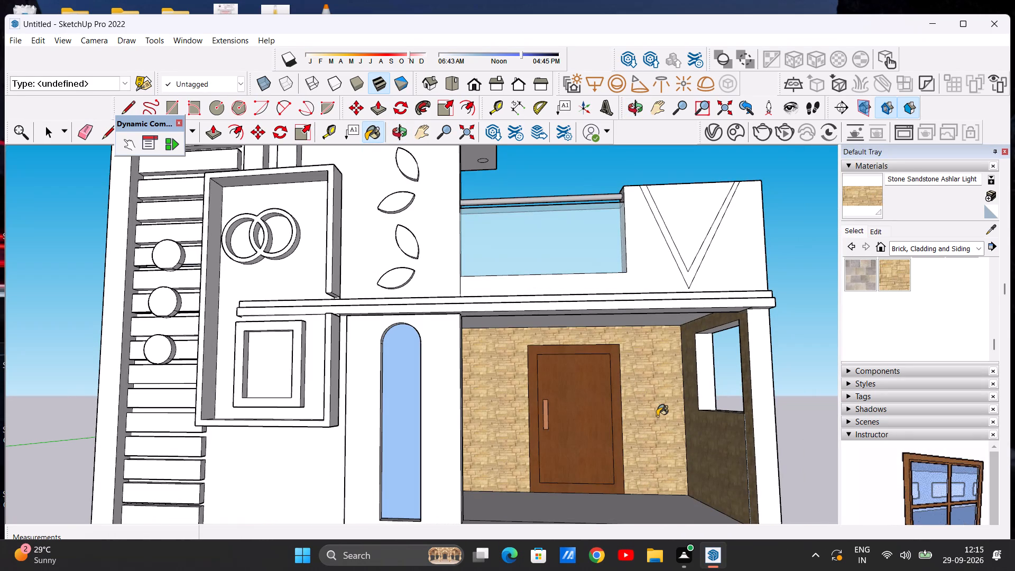
scroll(657, 416, up, 13)
scroll(654, 418, down, 19)
middle_drag(642, 426, 601, 395)
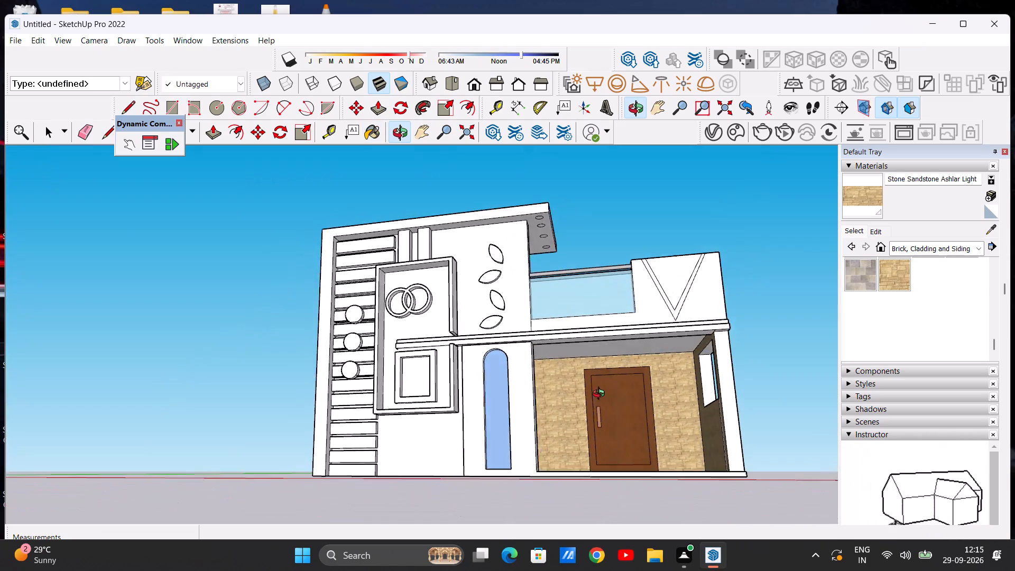
middle_drag(601, 395, 642, 443)
scroll(647, 428, up, 14)
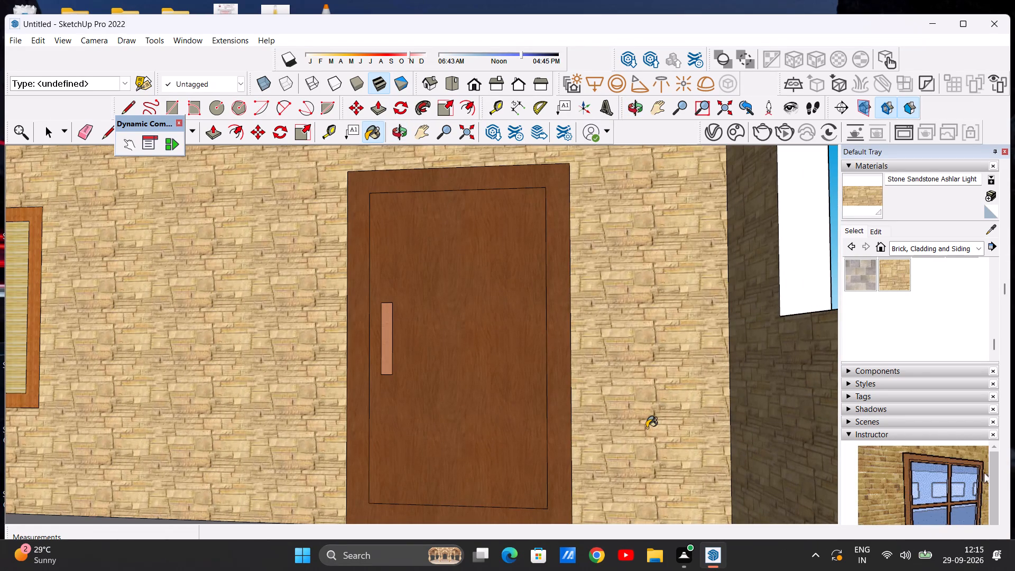
scroll(625, 381, down, 11)
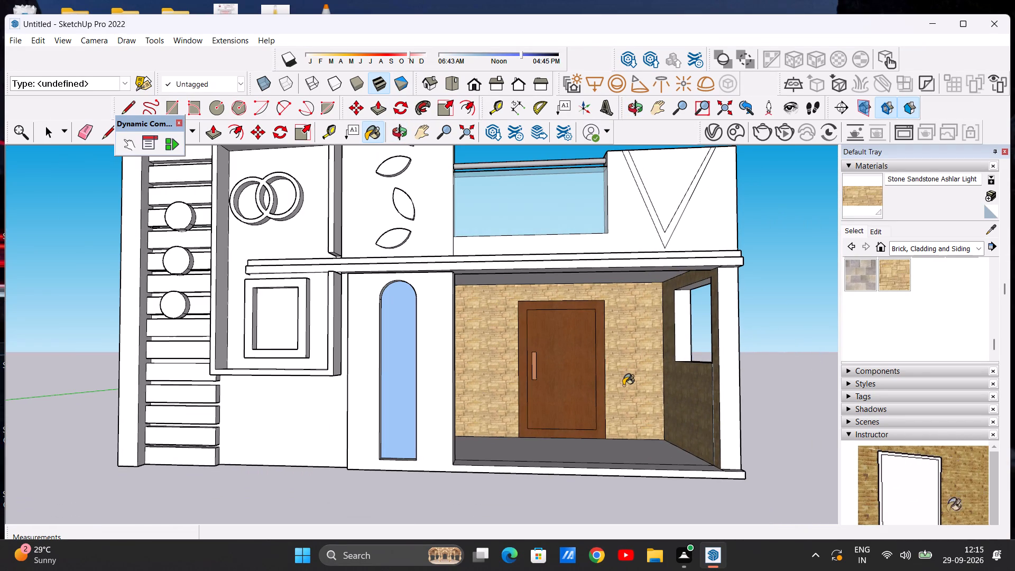
key(space)
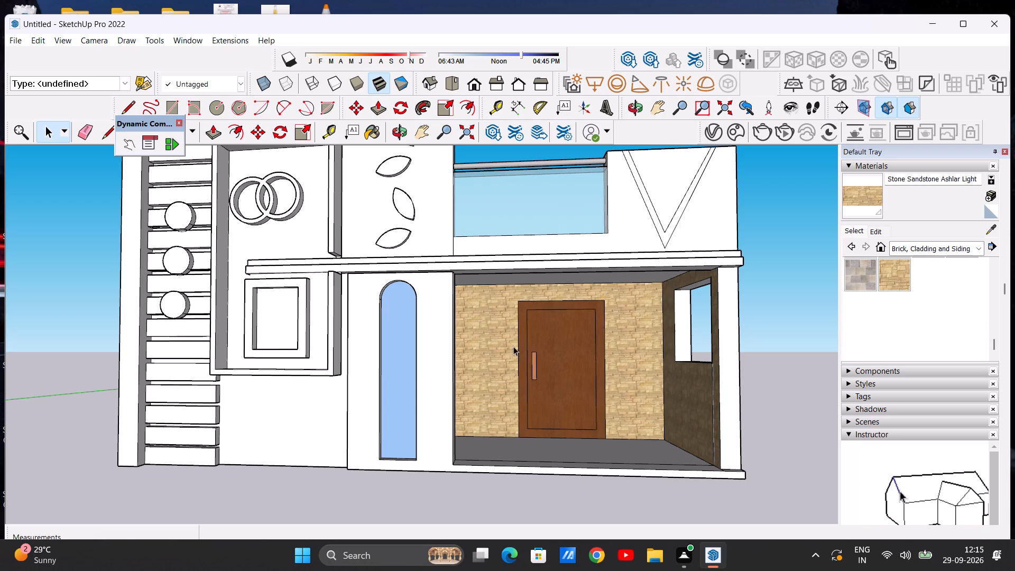
scroll(513, 346, down, 8)
scroll(483, 361, up, 6)
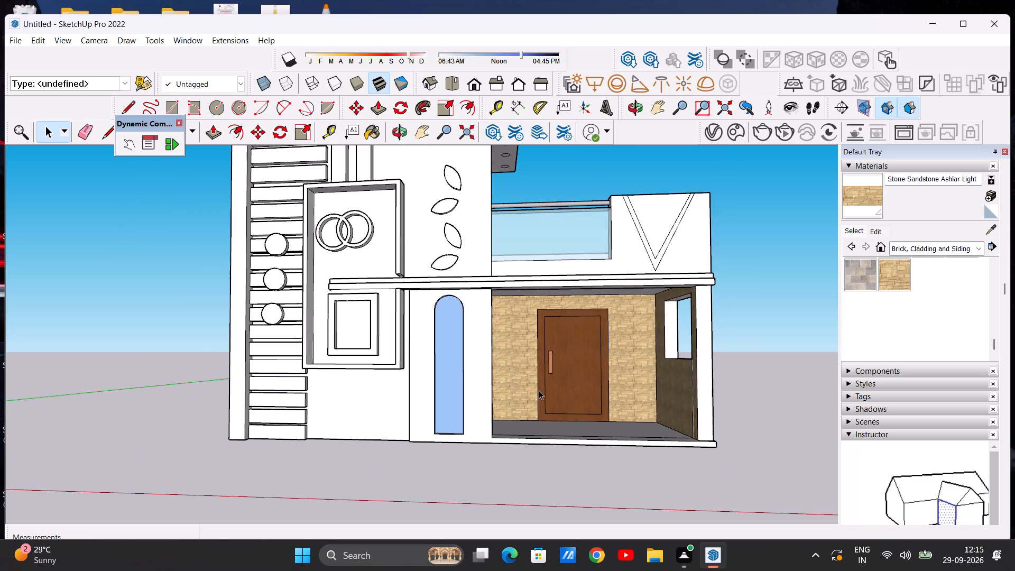
scroll(541, 391, up, 3)
scroll(555, 406, down, 4)
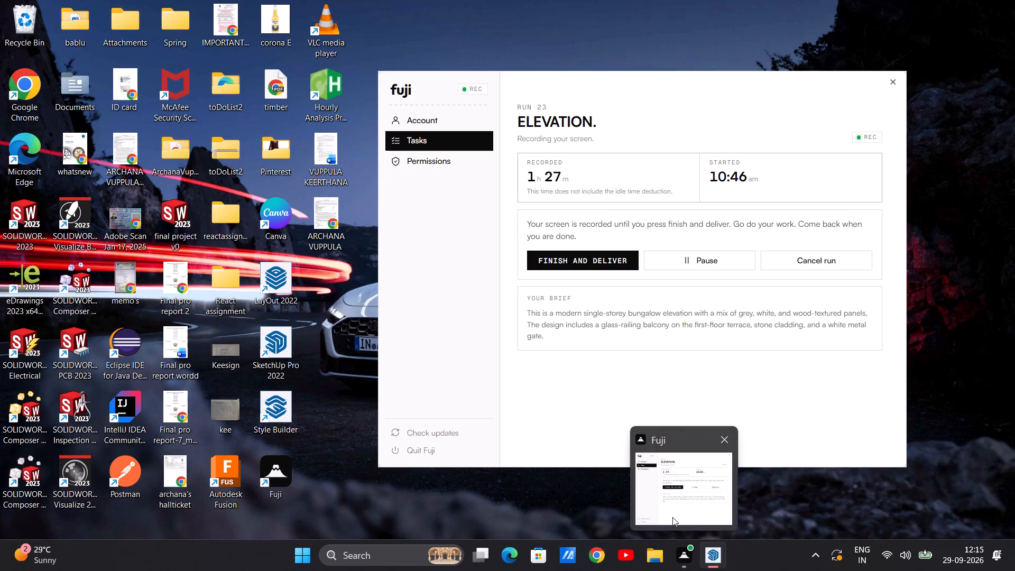
click(695, 498)
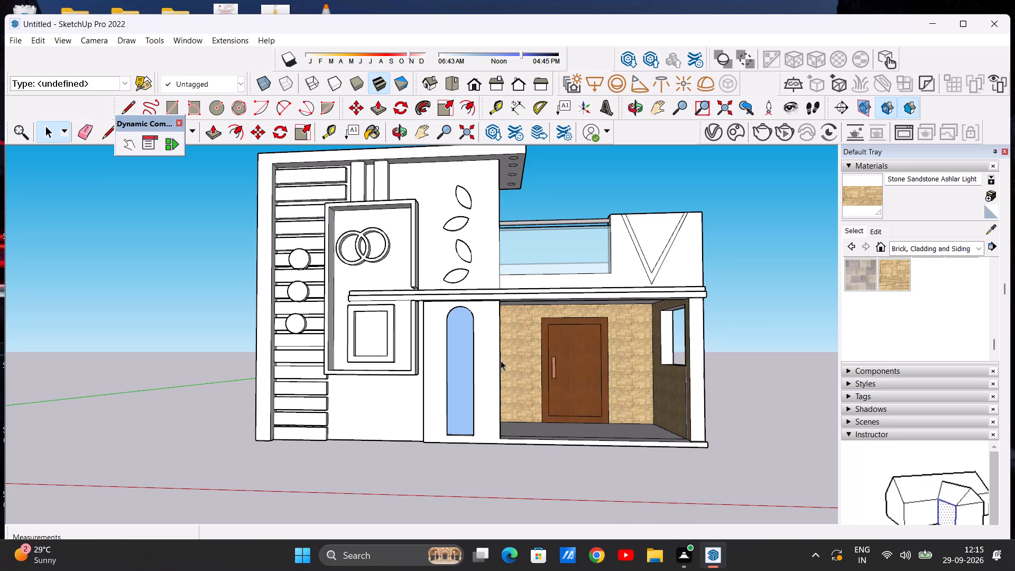
Paint the faces and raised edges of the upper two leaves with Formica Speckled Grey from Synthetic Surfaces.
scroll(441, 320, down, 6)
scroll(437, 298, up, 3)
middle_drag(420, 303, 441, 345)
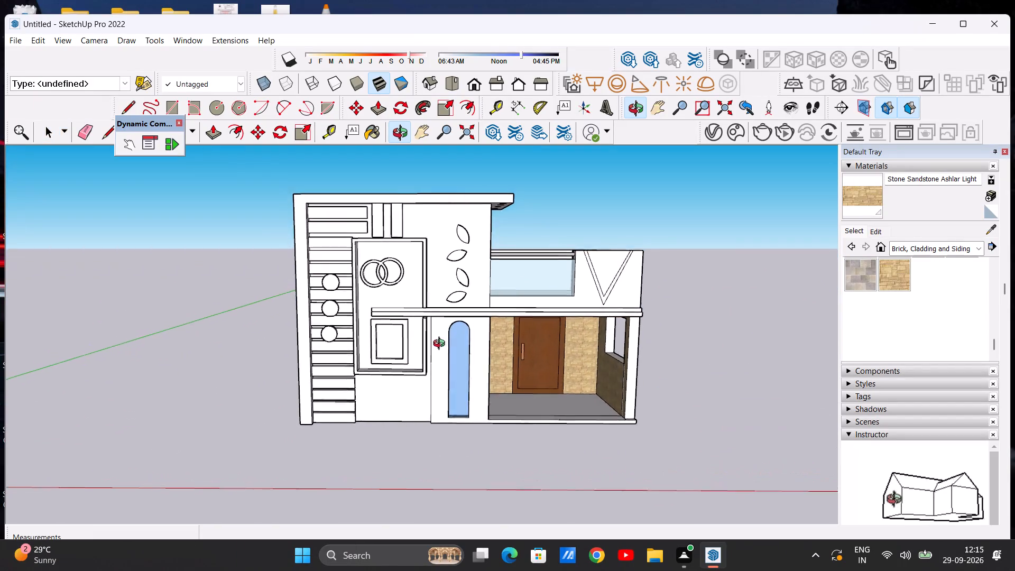
middle_drag(441, 345, 423, 345)
scroll(457, 232, up, 6)
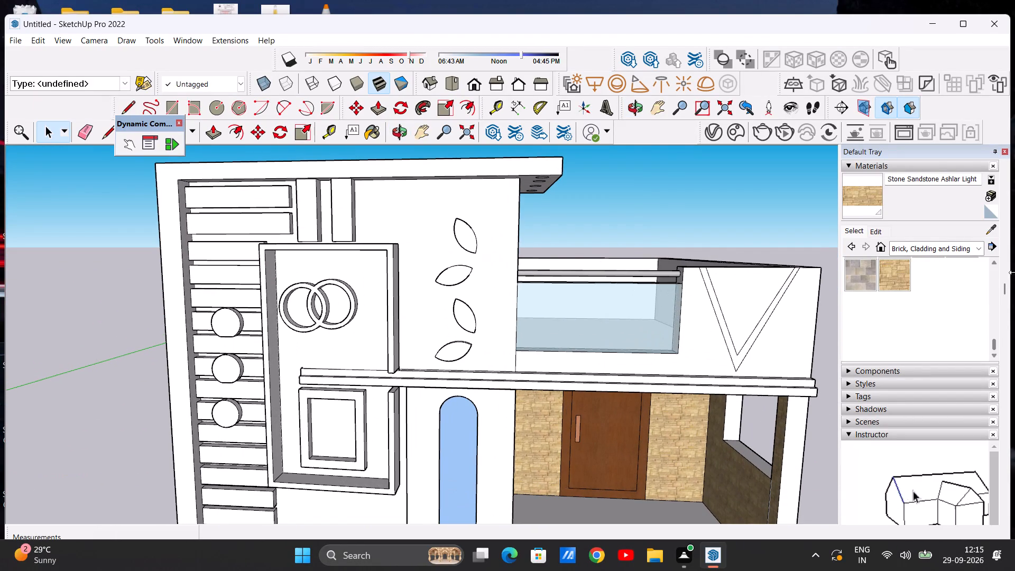
click(978, 246)
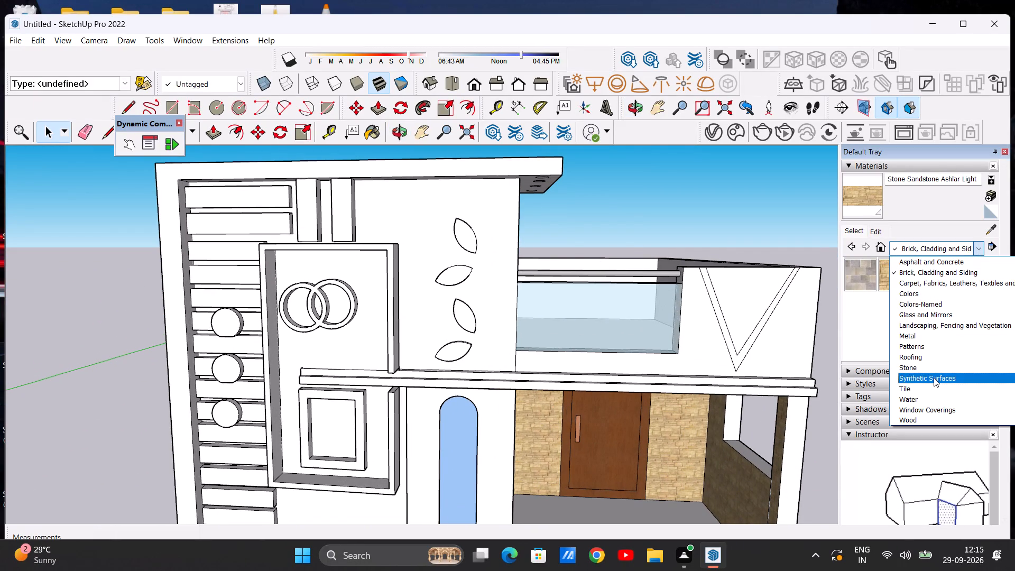
click(934, 377)
click(899, 308)
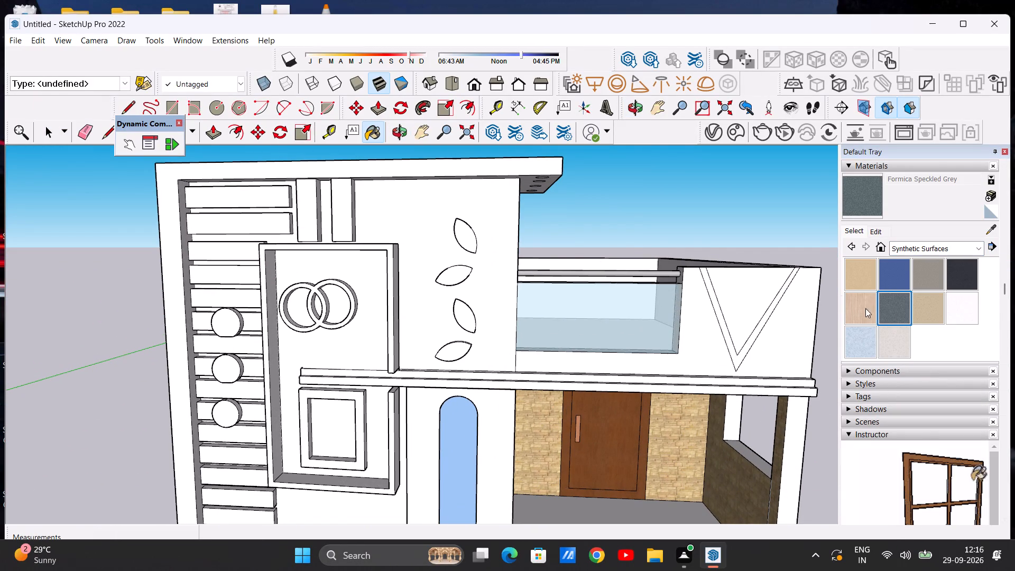
scroll(470, 233, up, 7)
click(459, 235)
middle_drag(455, 231, 436, 323)
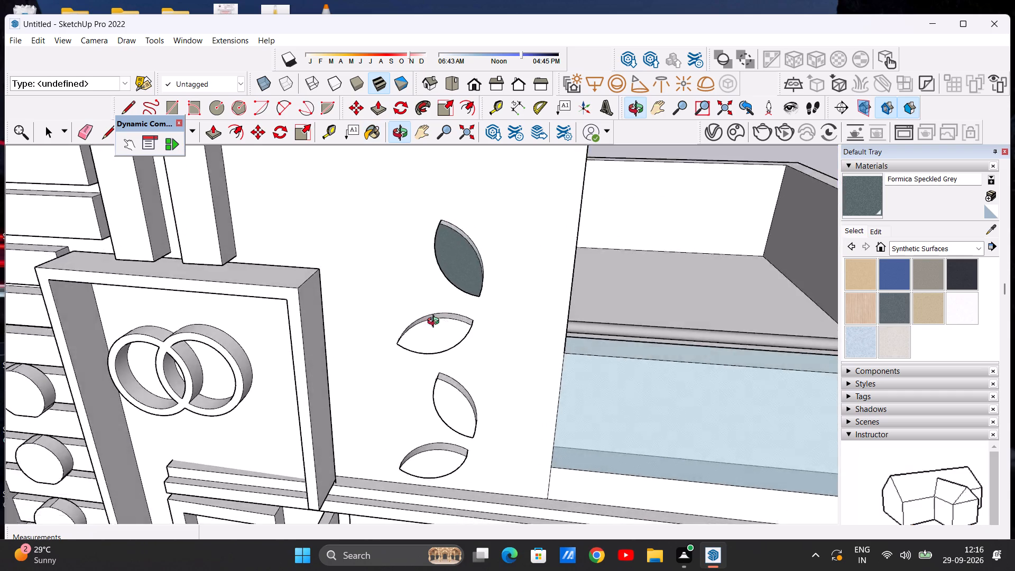
middle_drag(436, 323, 426, 360)
scroll(445, 253, up, 5)
click(447, 251)
scroll(461, 250, down, 6)
middle_drag(425, 283, 646, 205)
scroll(519, 200, up, 6)
click(484, 200)
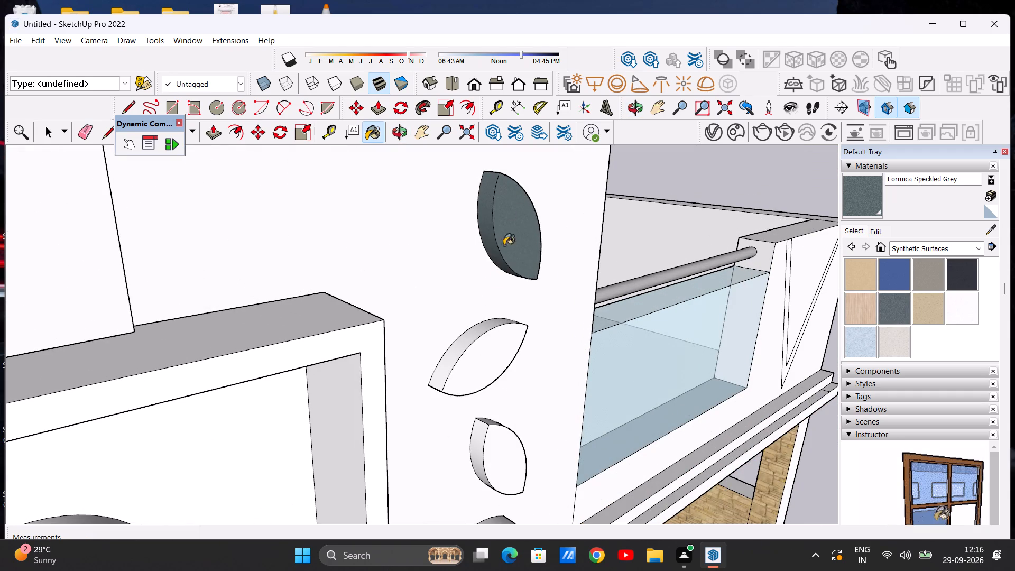
click(475, 336)
click(479, 353)
scroll(423, 270, down, 7)
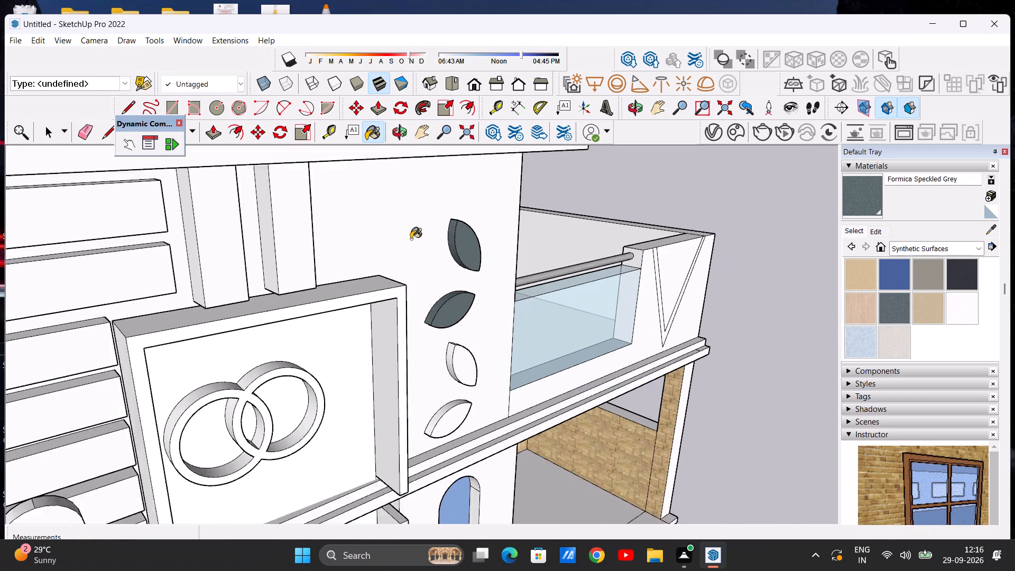
scroll(411, 239, down, 3)
scroll(447, 286, down, 6)
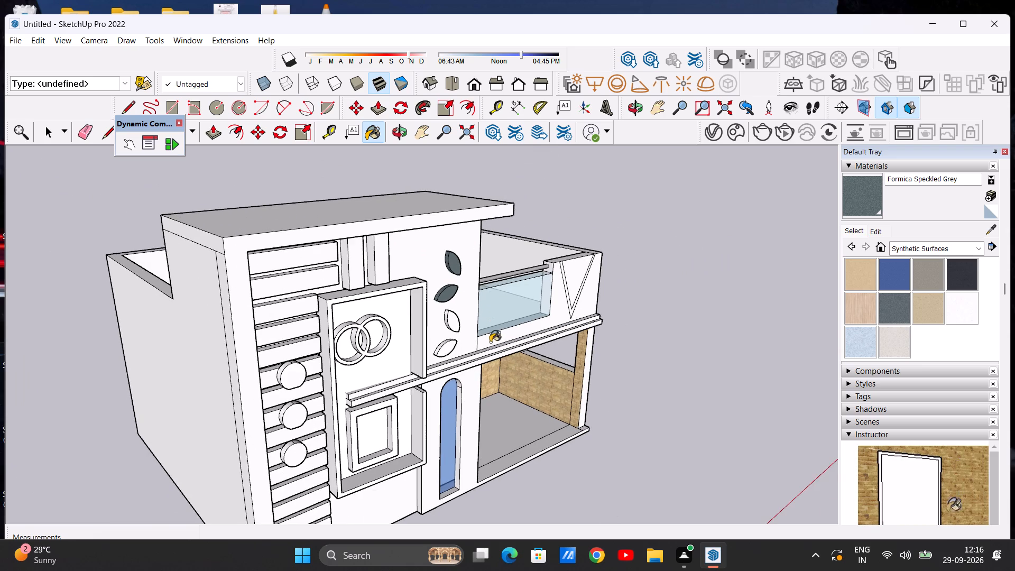
middle_drag(482, 337, 429, 208)
scroll(449, 312, up, 19)
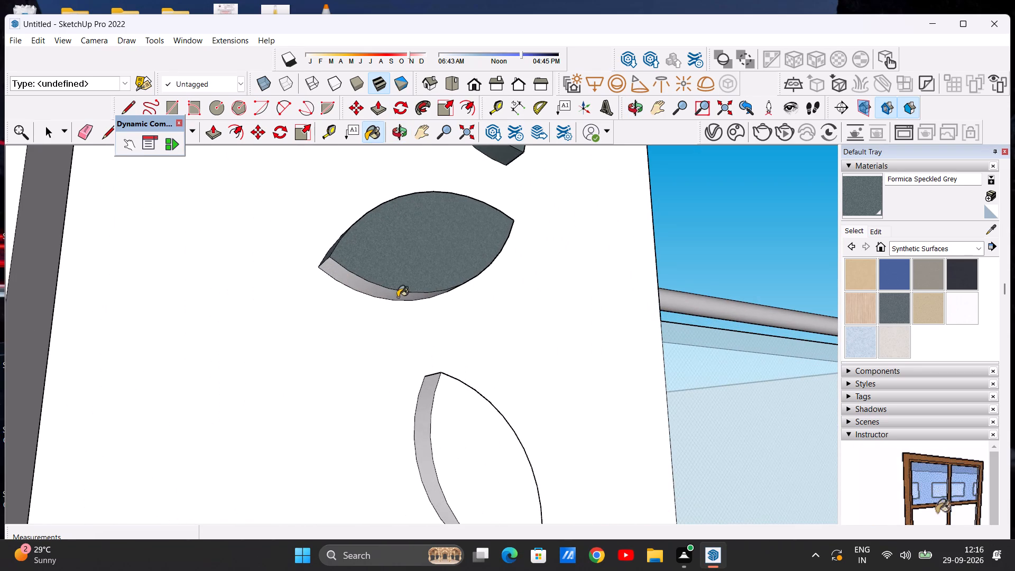
click(365, 285)
Paint the faces and raised edges of the lower two leaves with Formica Speckled Grey.
scroll(369, 290, down, 20)
scroll(369, 290, down, 1)
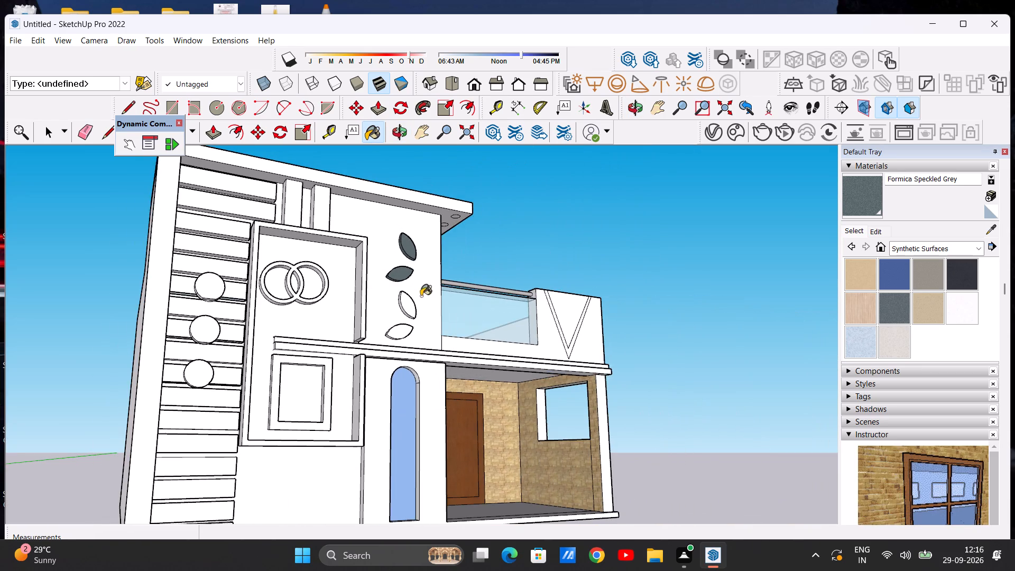
scroll(440, 330, up, 11)
click(361, 276)
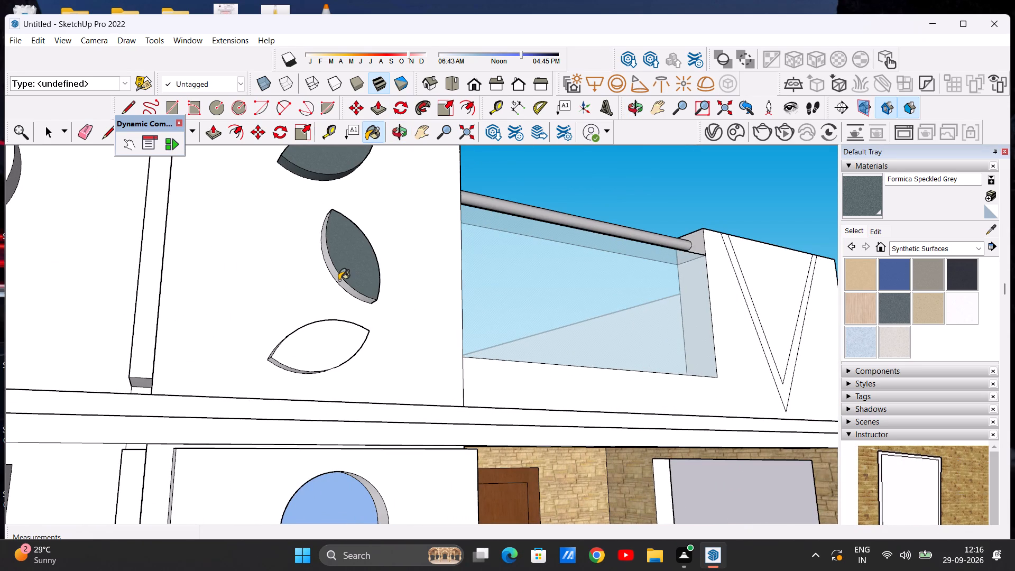
click(339, 280)
click(343, 330)
middle_drag(322, 342, 327, 433)
scroll(279, 342, up, 7)
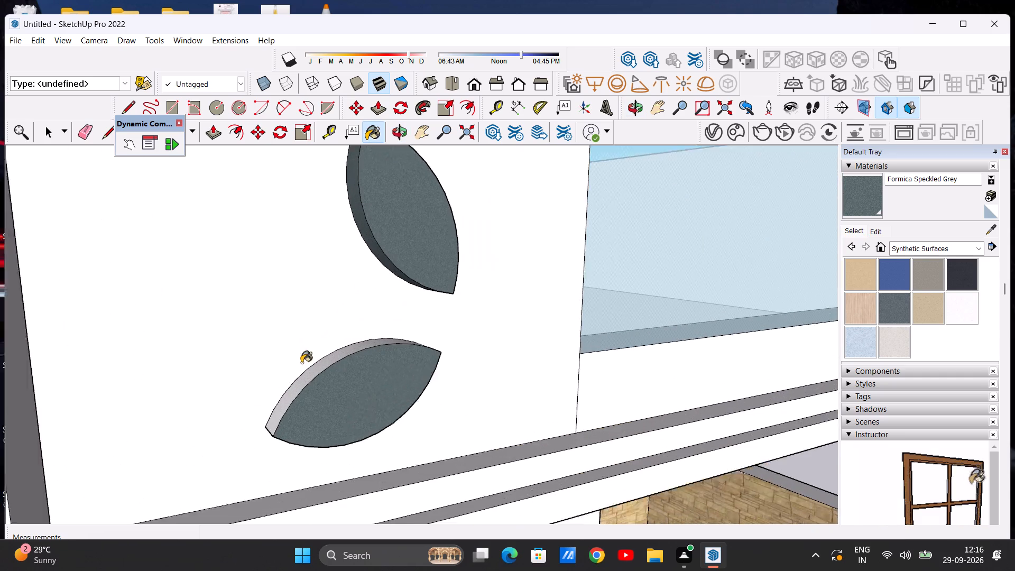
click(326, 363)
scroll(333, 338, down, 12)
middle_drag(335, 280, 171, 351)
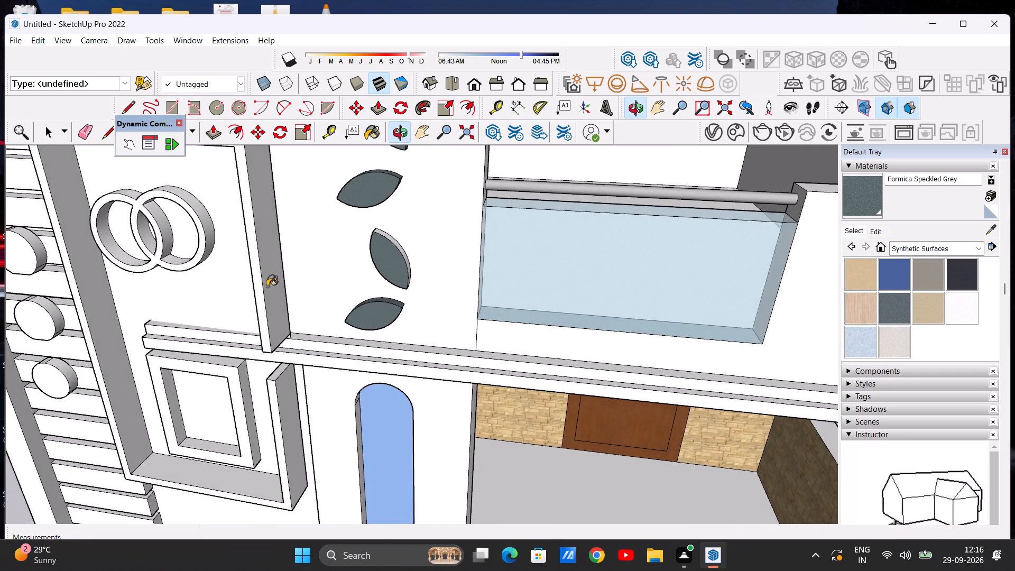
scroll(373, 237, up, 6)
click(394, 253)
scroll(380, 229, down, 4)
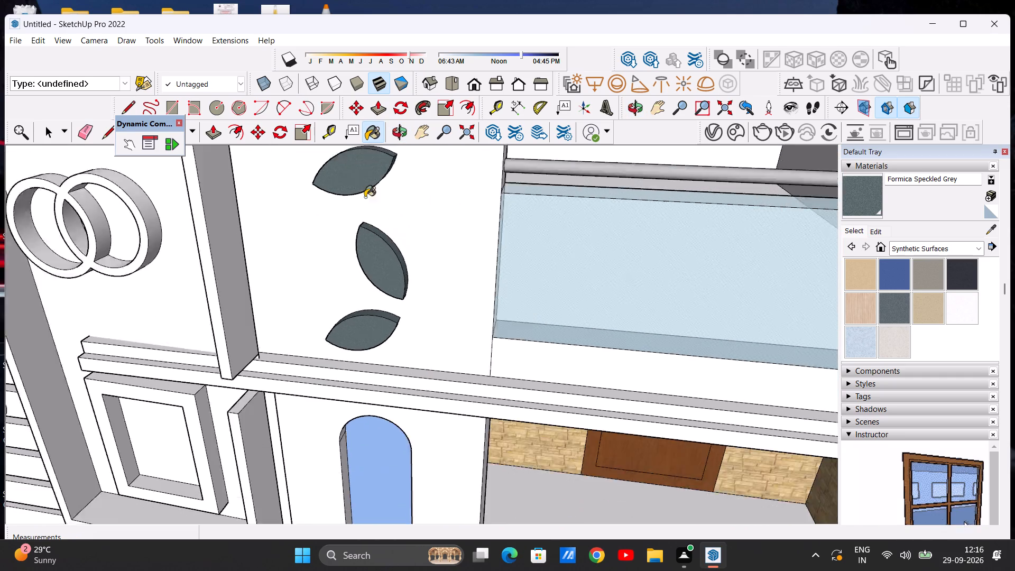
scroll(365, 197, down, 9)
middle_drag(387, 315, 249, 81)
scroll(359, 248, up, 8)
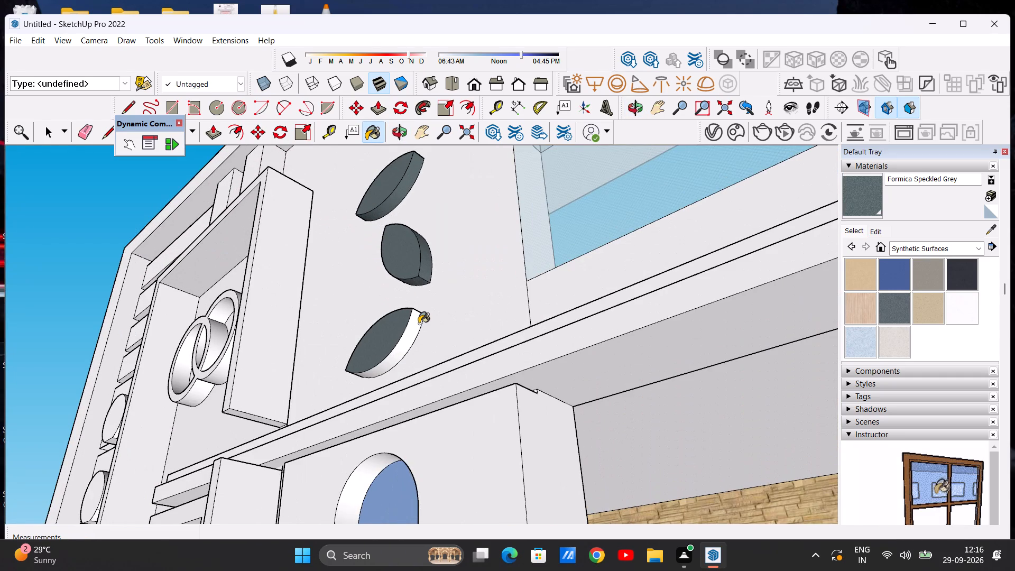
click(409, 330)
Examine the whole front elevation with the grey leaves from below and from the front.
scroll(467, 261, down, 13)
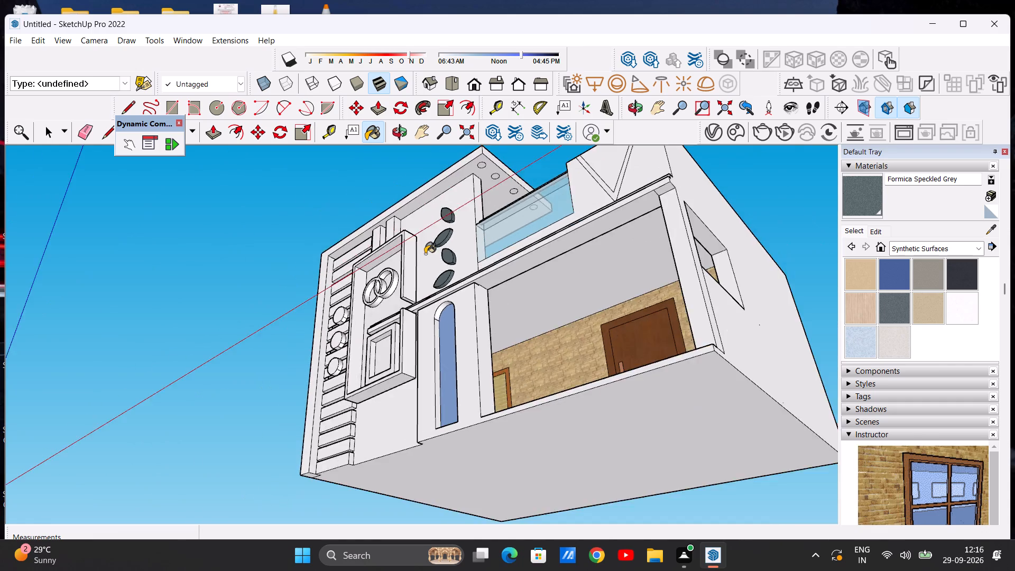
scroll(425, 254, down, 8)
middle_drag(429, 253, 603, 413)
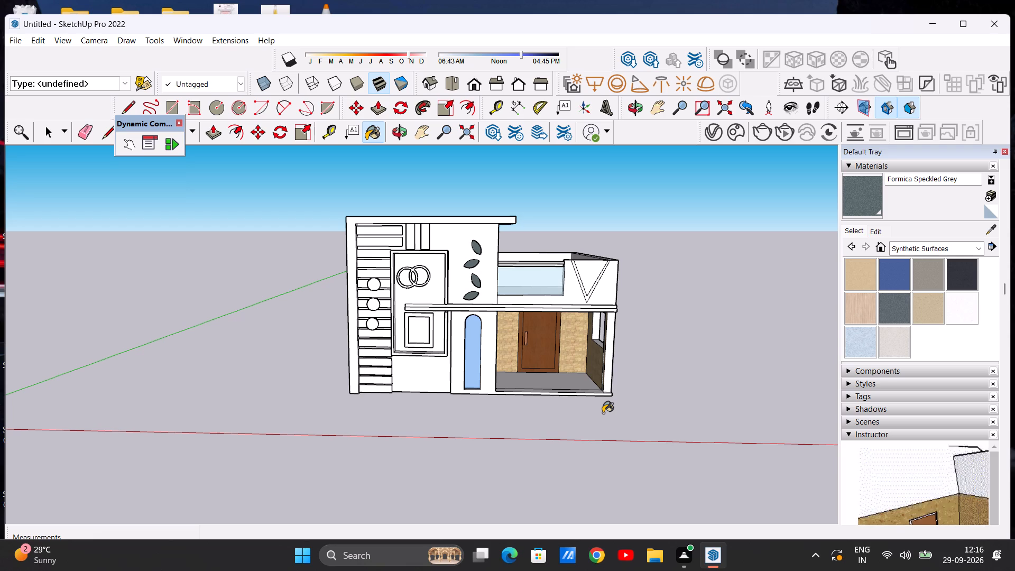
scroll(585, 408, down, 2)
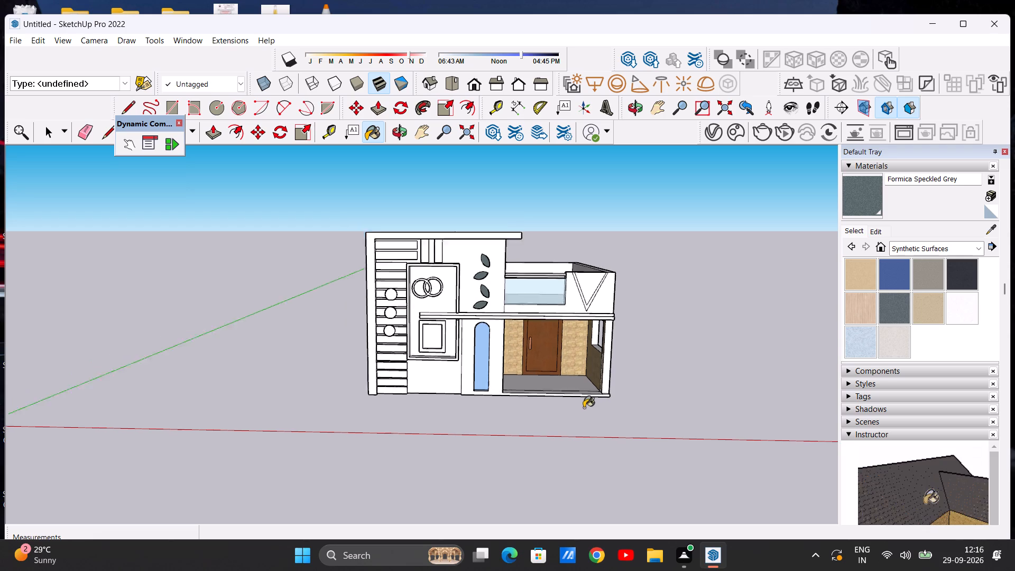
scroll(584, 408, down, 3)
scroll(550, 343, up, 12)
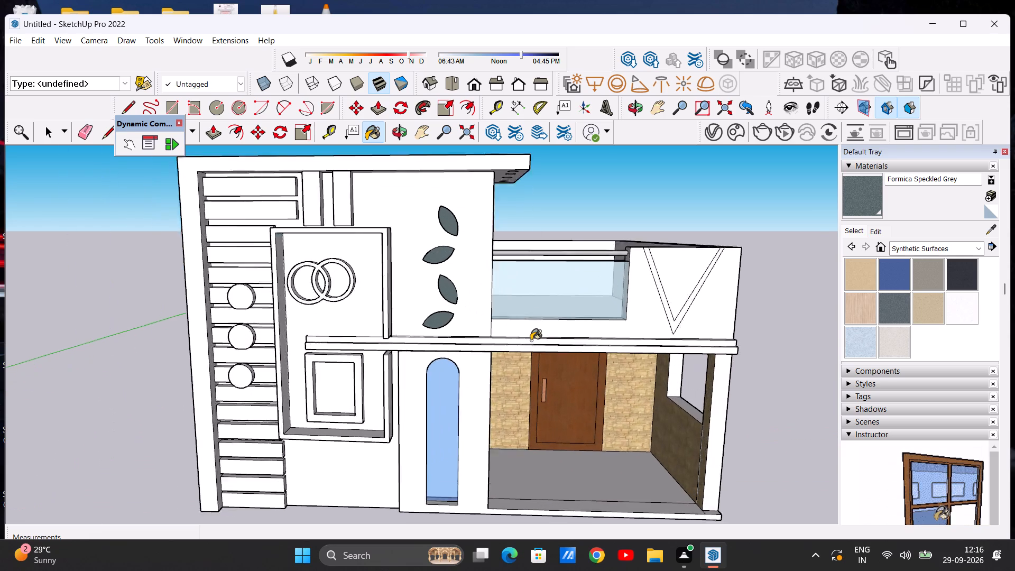
Paint the front face and outer side edge of the wall panel around the arched window with Formica Speckled Grey.
scroll(531, 340, up, 2)
click(457, 387)
scroll(452, 391, down, 14)
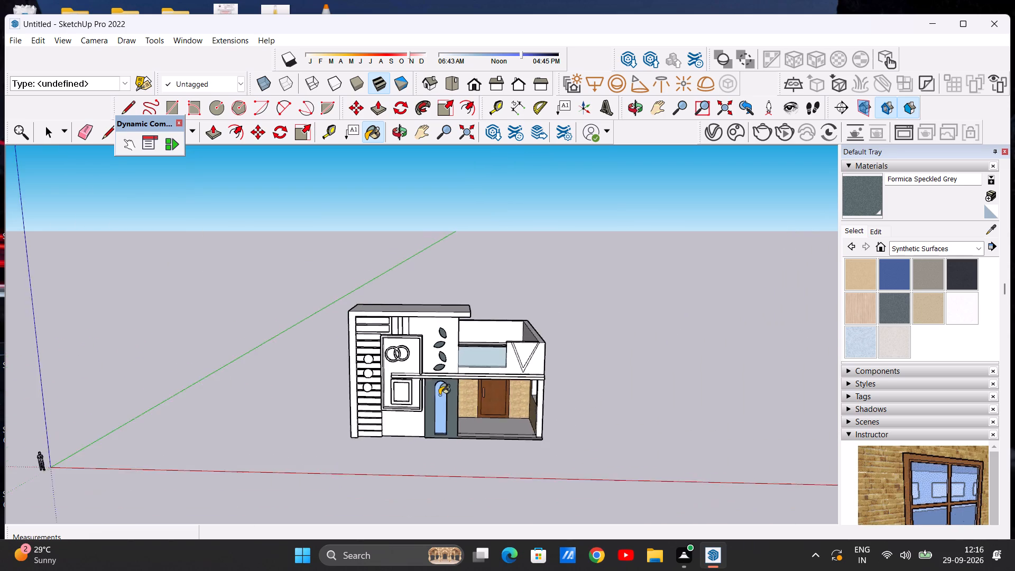
scroll(422, 426, up, 11)
middle_drag(426, 424, 590, 431)
scroll(412, 422, up, 7)
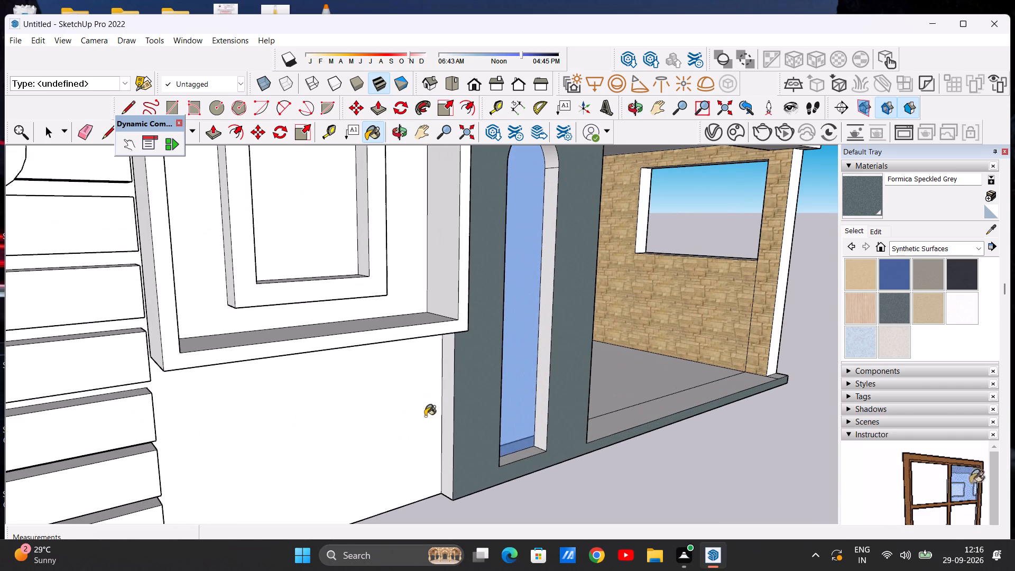
click(445, 402)
scroll(429, 420, down, 11)
middle_drag(535, 396, 209, 397)
scroll(609, 418, up, 5)
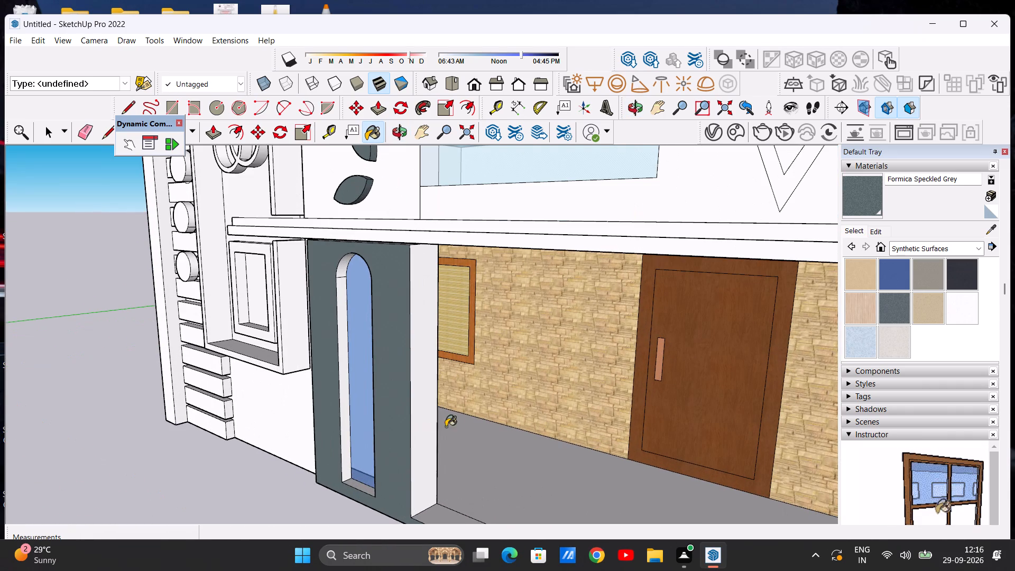
scroll(531, 442, down, 9)
middle_drag(417, 466, 539, 521)
scroll(487, 447, up, 2)
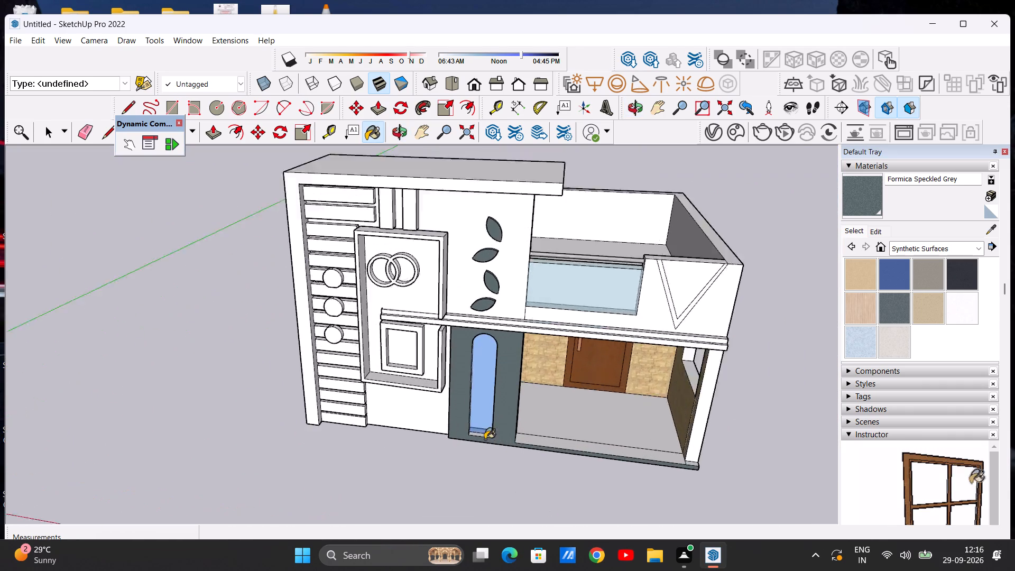
Paint the inner reveal faces of the arched window opening, including the sill and the curved top, with Formica Speckled Grey.
scroll(485, 439, up, 11)
click(463, 433)
scroll(467, 434, down, 6)
middle_drag(472, 415, 382, 413)
scroll(467, 389, up, 7)
click(435, 388)
scroll(452, 422, down, 7)
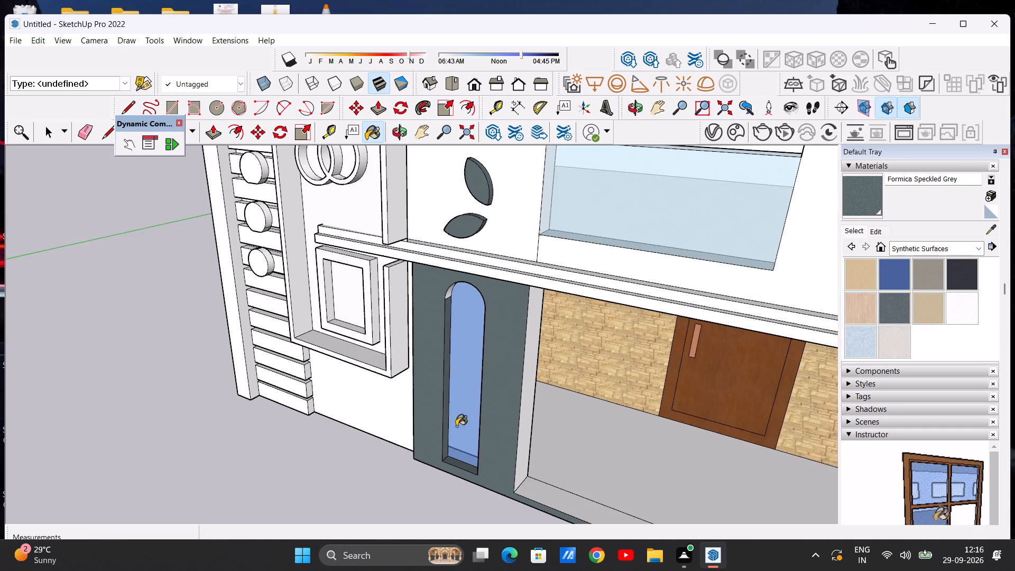
scroll(444, 303, up, 9)
scroll(452, 301, down, 1)
scroll(452, 301, up, 3)
click(452, 301)
scroll(453, 330, down, 5)
middle_drag(442, 345, 643, 257)
scroll(601, 309, up, 5)
click(598, 312)
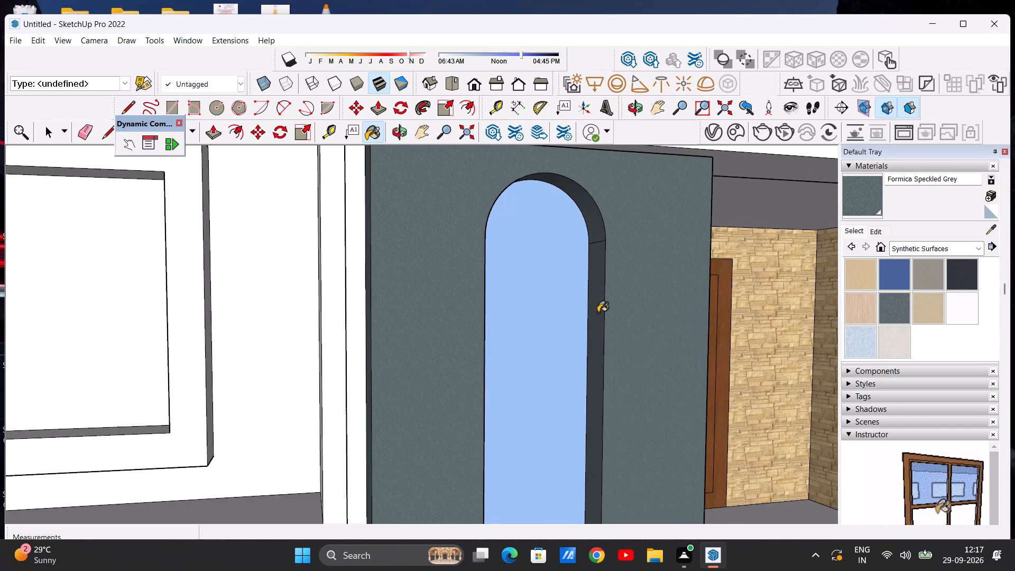
key(space)
Paint the front face of the outer frame, covering the upright and the roof slab edge, with Formica Speckled Grey.
scroll(535, 315, down, 19)
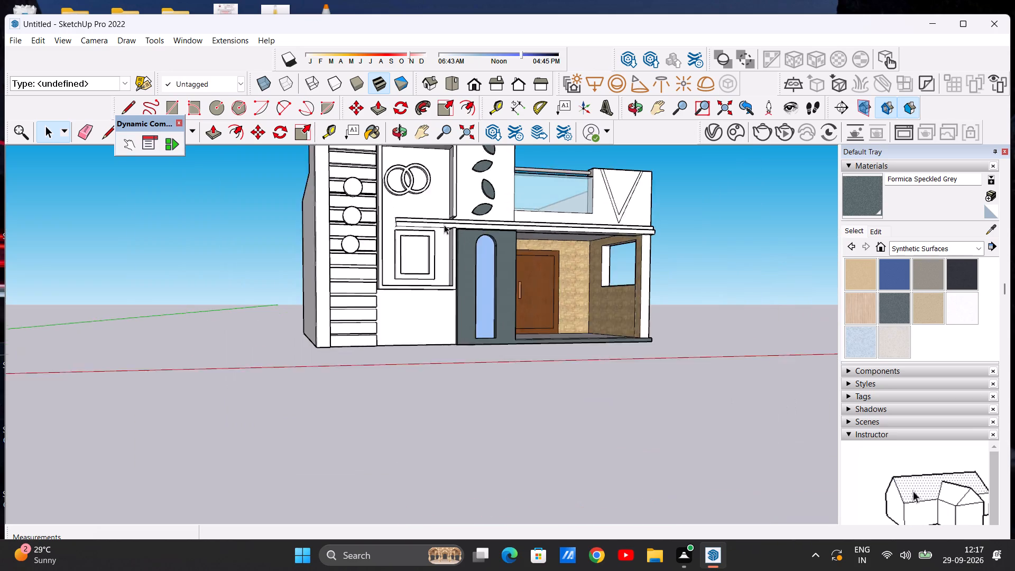
scroll(444, 225, down, 3)
middle_drag(517, 240, 406, 274)
scroll(475, 327, down, 8)
scroll(425, 234, up, 7)
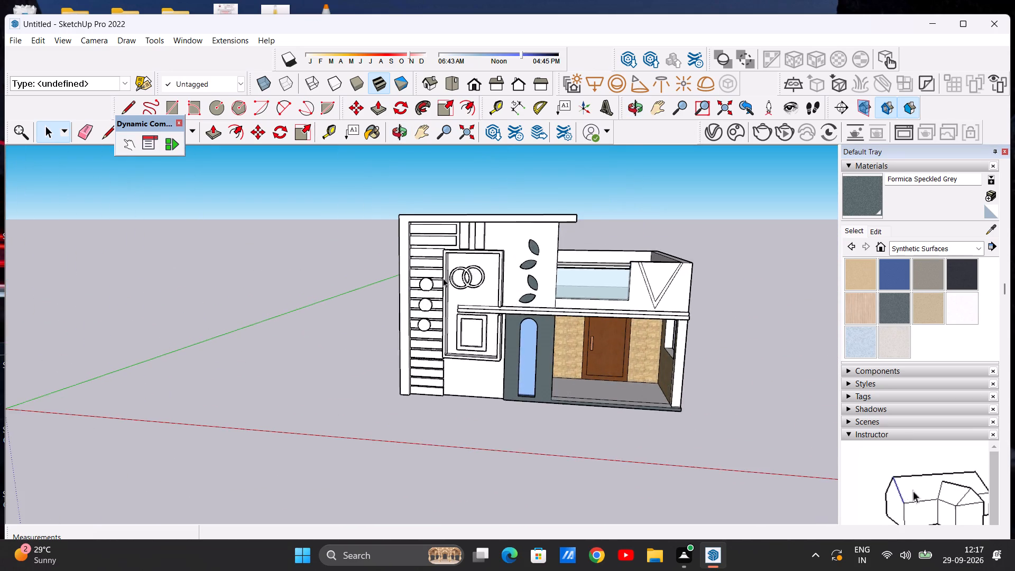
middle_drag(446, 278, 478, 259)
scroll(490, 251, up, 2)
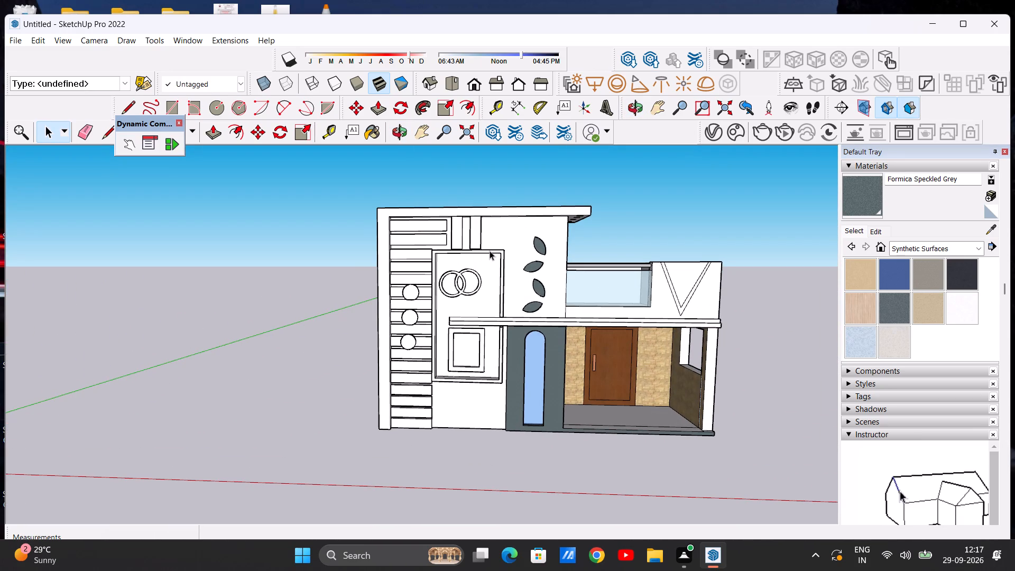
scroll(490, 251, down, 3)
scroll(423, 305, up, 5)
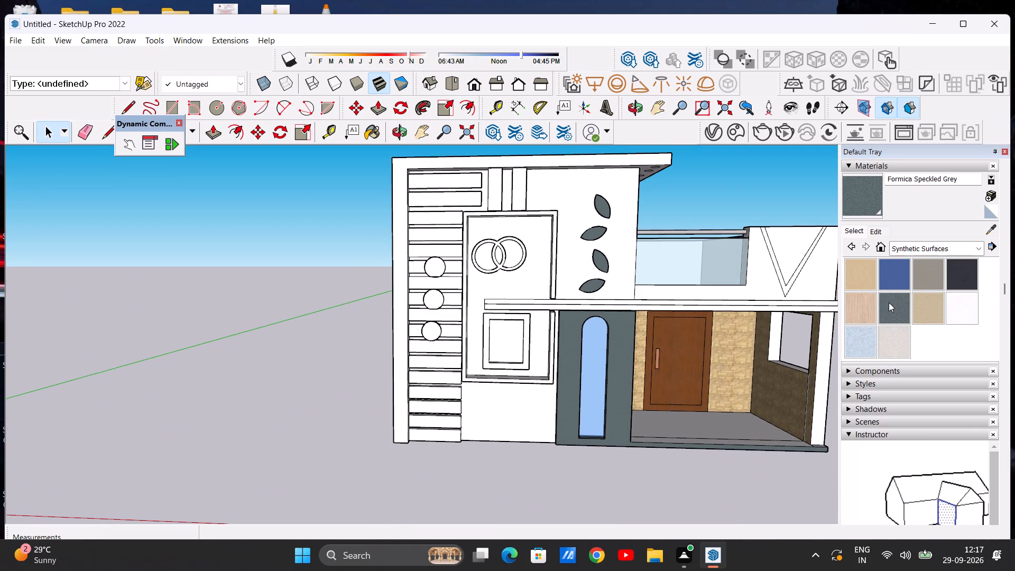
click(892, 303)
scroll(404, 309, up, 6)
click(401, 306)
scroll(407, 327, down, 6)
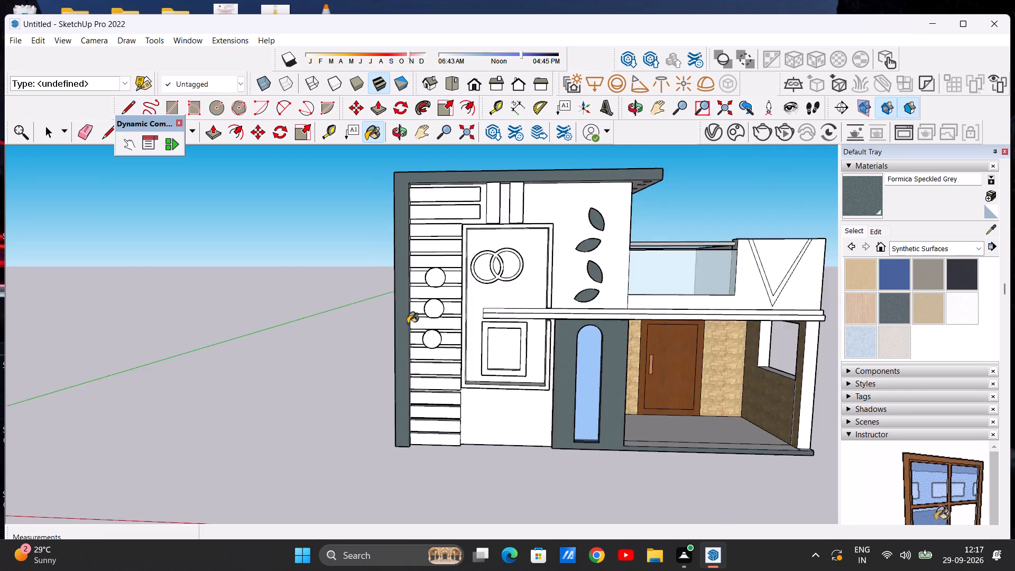
Paint the inner side face of the outer frame's upright, beside the horizontal strips, with Formica Speckled Grey.
scroll(408, 324, down, 5)
middle_drag(467, 292, 477, 220)
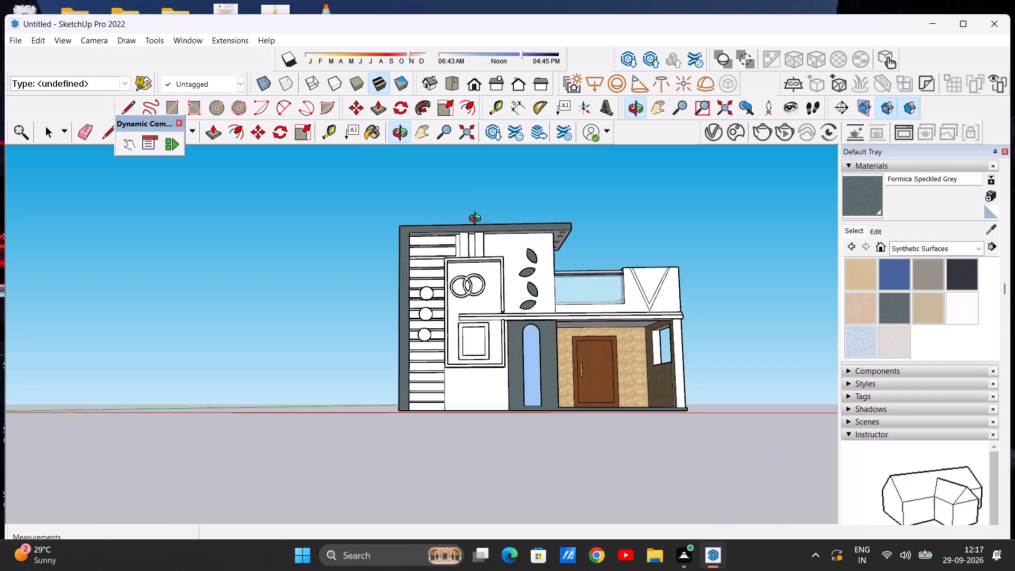
middle_drag(477, 220, 484, 194)
scroll(522, 264, up, 11)
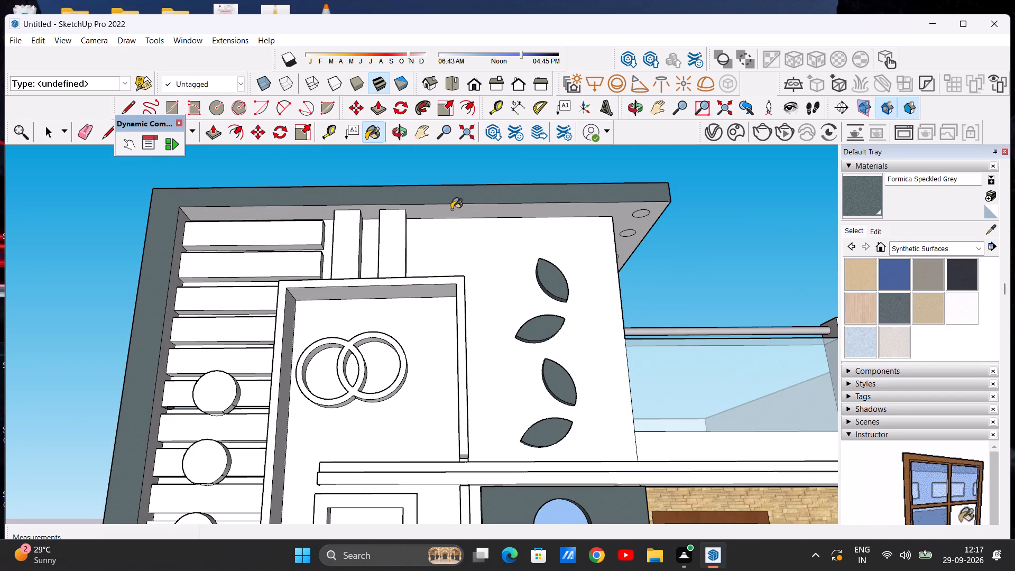
scroll(491, 243, down, 7)
middle_drag(446, 289, 315, 319)
scroll(338, 297, up, 6)
click(342, 294)
scroll(348, 306, down, 12)
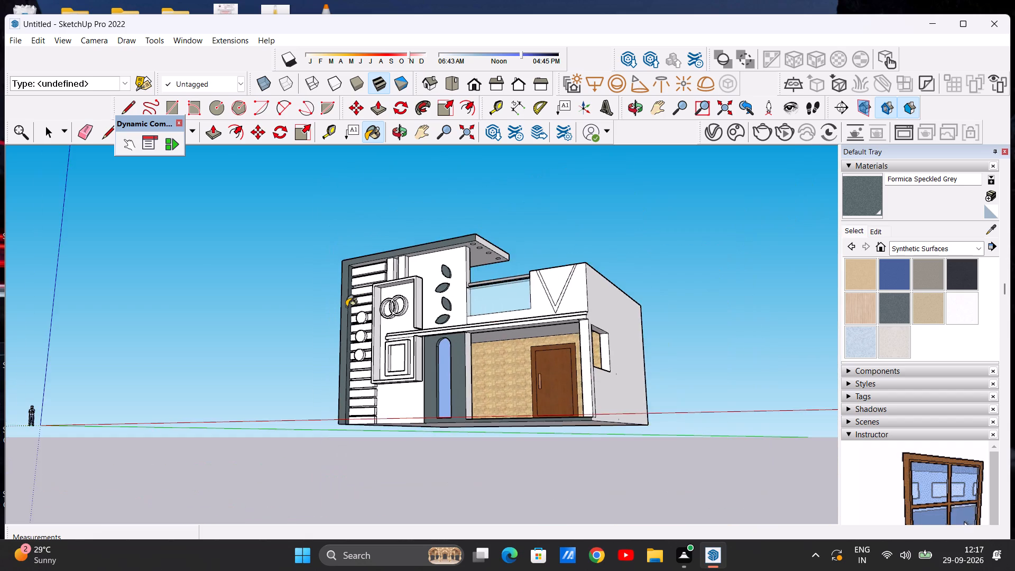
Examine the grey outer frame and arched window panel from below and from the front.
middle_drag(347, 315, 512, 260)
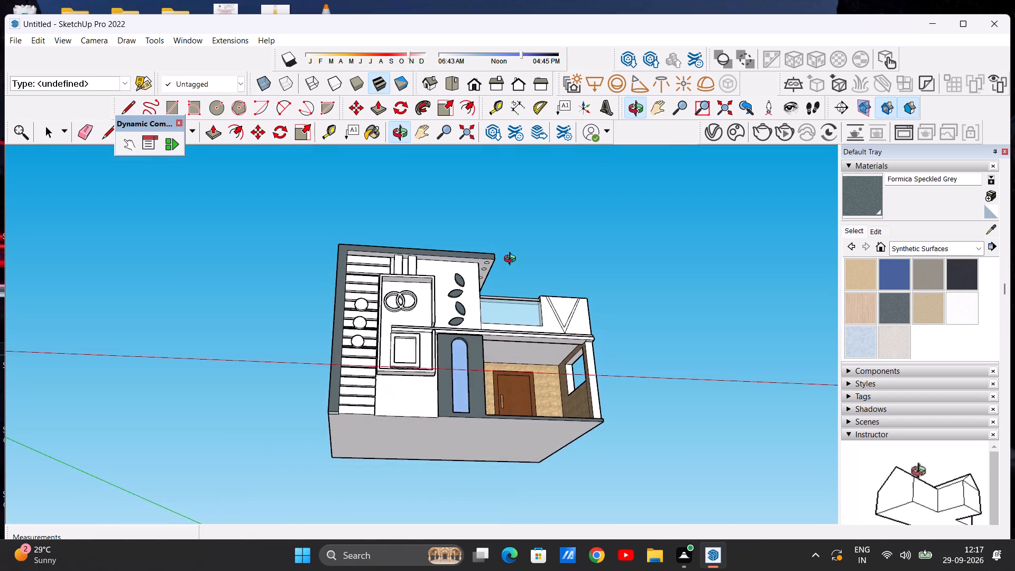
middle_drag(512, 260, 511, 259)
scroll(426, 261, up, 15)
middle_drag(412, 270, 408, 227)
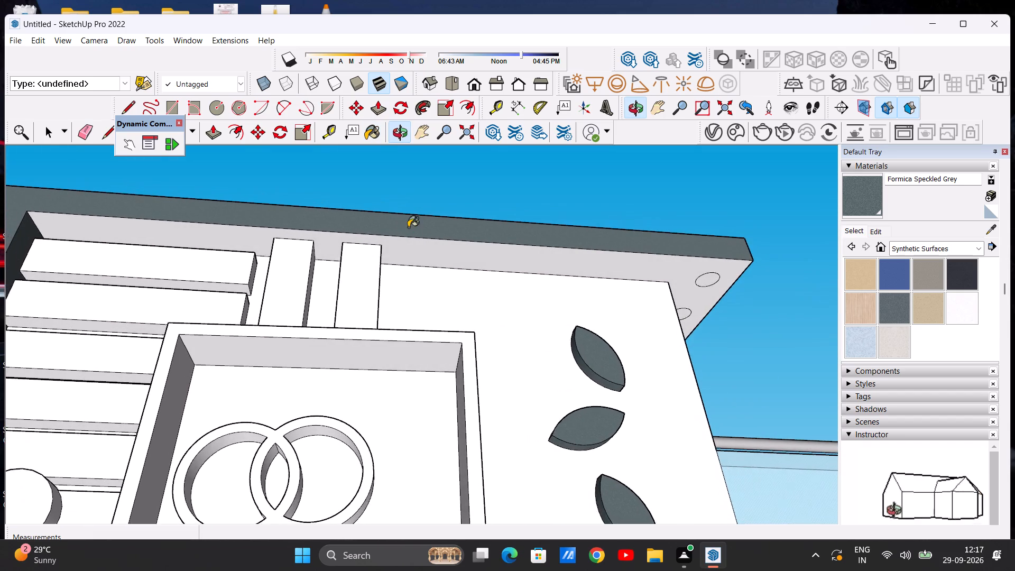
scroll(414, 251, up, 4)
scroll(414, 284, down, 20)
scroll(414, 284, down, 2)
middle_drag(407, 297, 386, 466)
scroll(467, 394, up, 5)
scroll(442, 395, down, 5)
middle_drag(437, 403, 420, 365)
scroll(420, 365, up, 8)
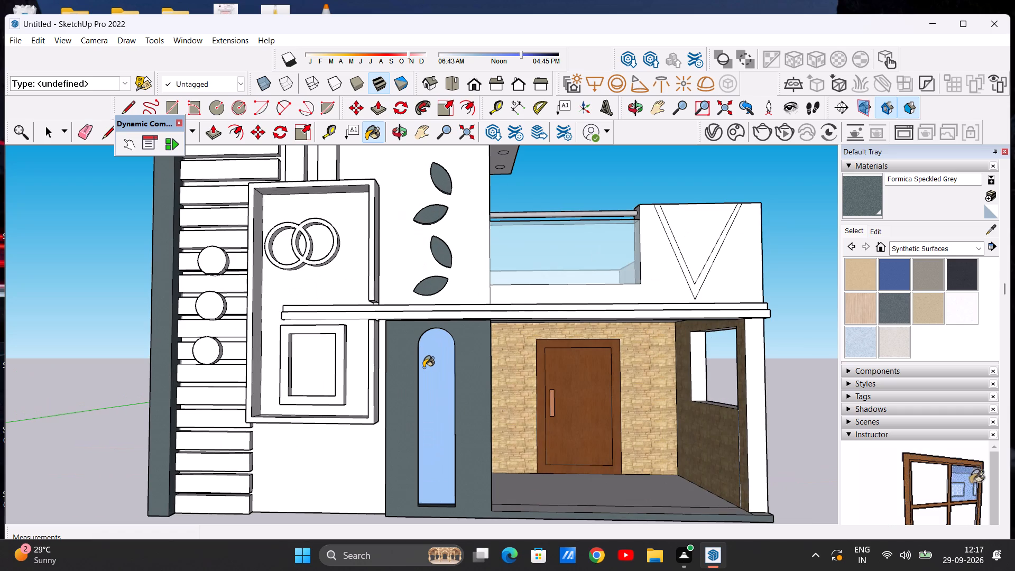
key(space)
Examine the roof slab underside, horizontal strips and ring panel close up, then the whole front elevation.
scroll(430, 415, down, 10)
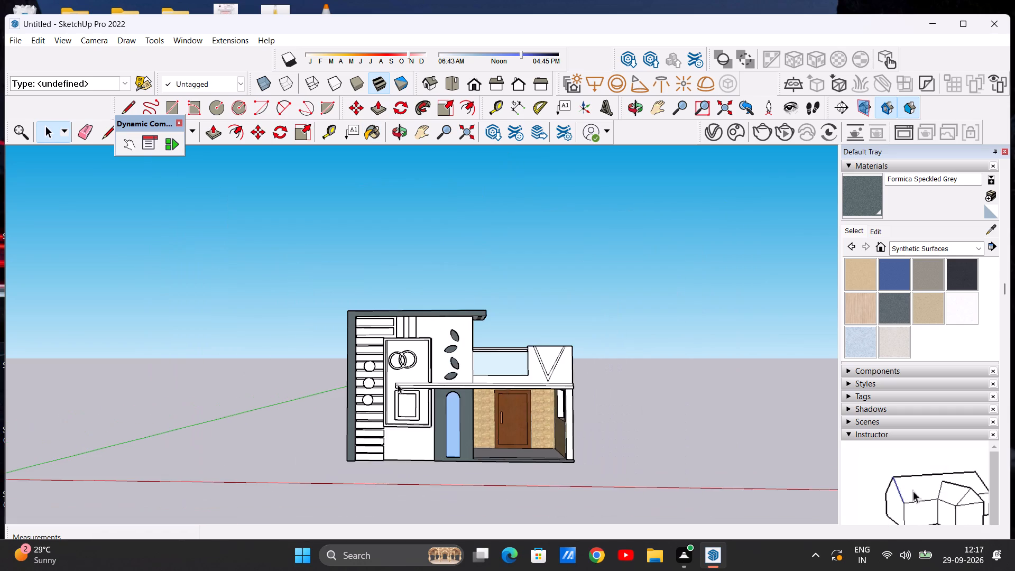
scroll(391, 378, up, 8)
scroll(426, 346, down, 1)
middle_drag(427, 346, 545, 384)
scroll(397, 336, up, 12)
scroll(404, 331, down, 14)
middle_drag(460, 335, 387, 322)
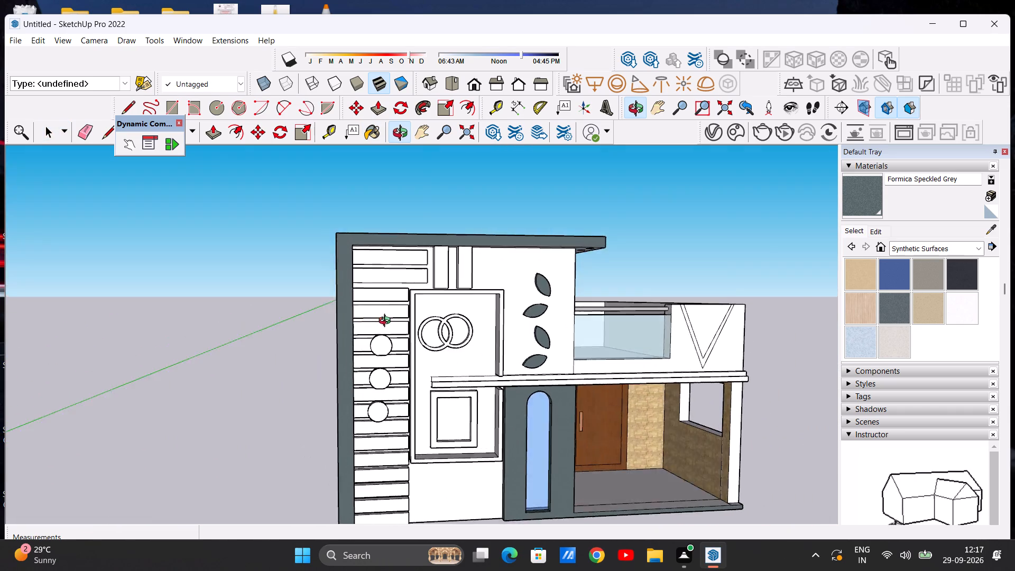
middle_drag(387, 322, 358, 240)
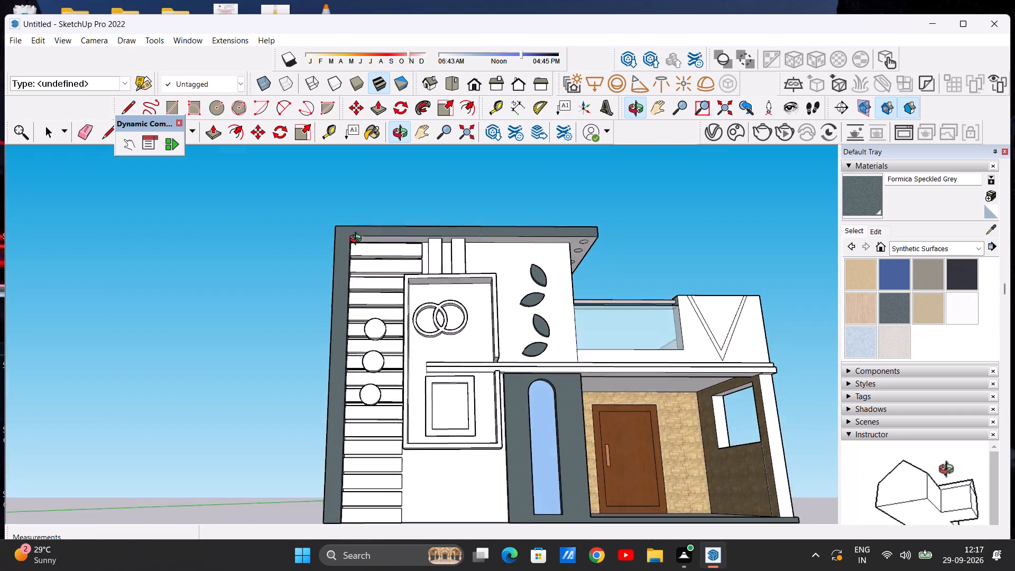
middle_drag(358, 240, 354, 217)
scroll(428, 237, up, 14)
scroll(457, 271, up, 1)
middle_drag(457, 271, 355, 274)
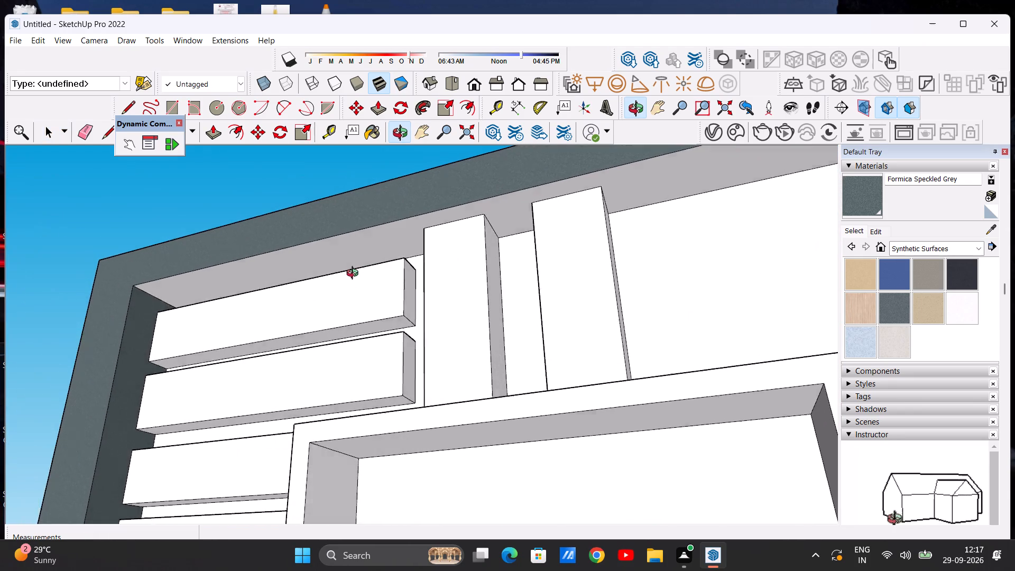
middle_drag(355, 274, 497, 238)
scroll(427, 270, down, 8)
scroll(543, 275, down, 3)
middle_drag(642, 278, 567, 269)
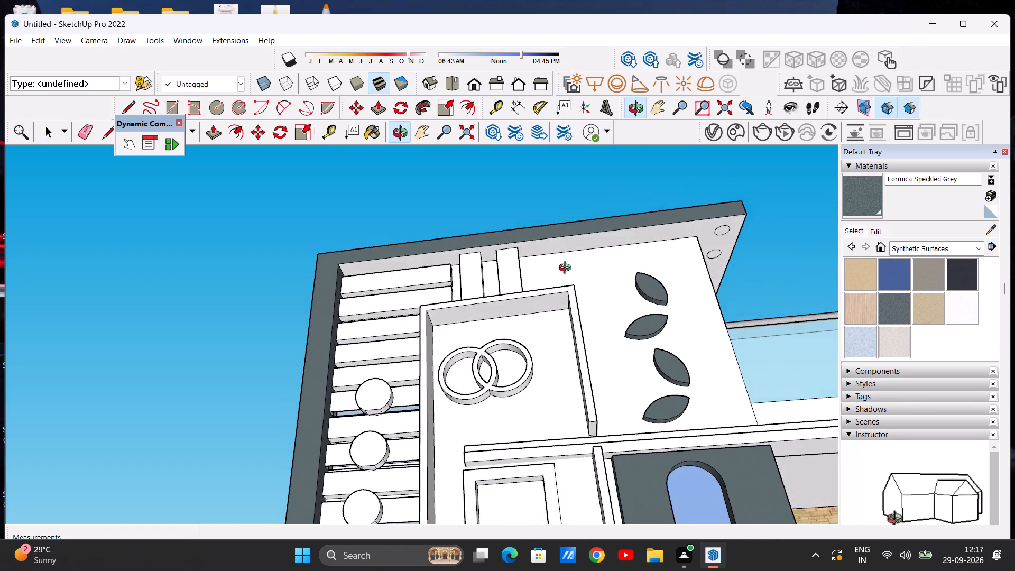
middle_drag(567, 269, 616, 317)
scroll(465, 314, down, 13)
middle_drag(499, 364, 408, 482)
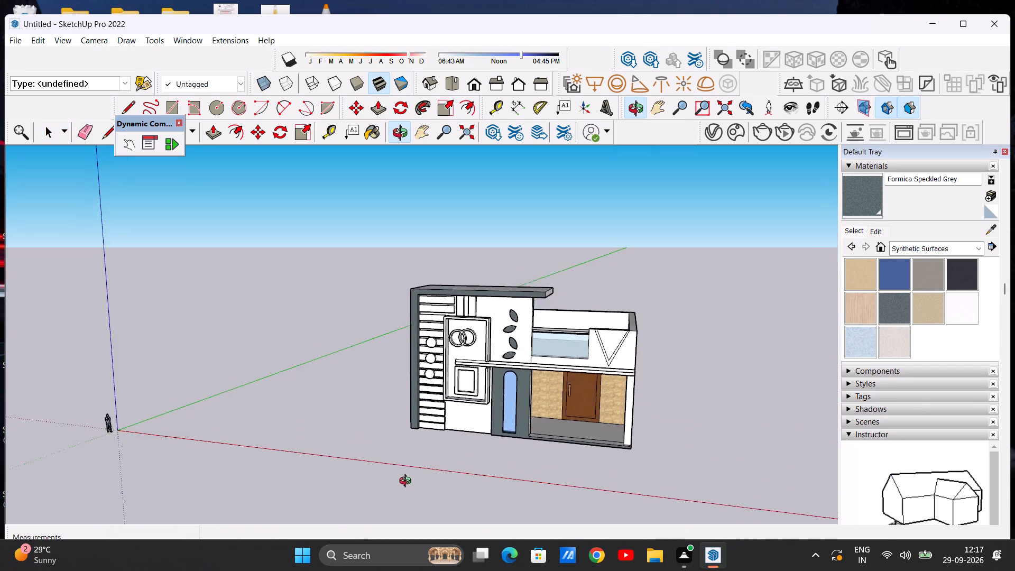
middle_drag(408, 482, 488, 470)
scroll(495, 410, up, 15)
scroll(442, 429, down, 3)
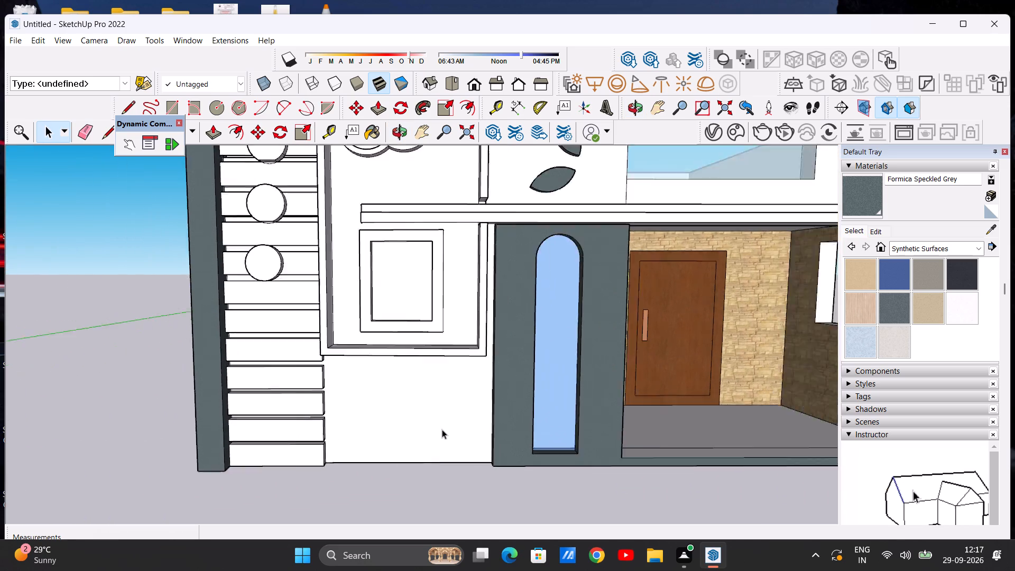
scroll(442, 429, down, 18)
scroll(486, 430, up, 13)
scroll(603, 409, down, 6)
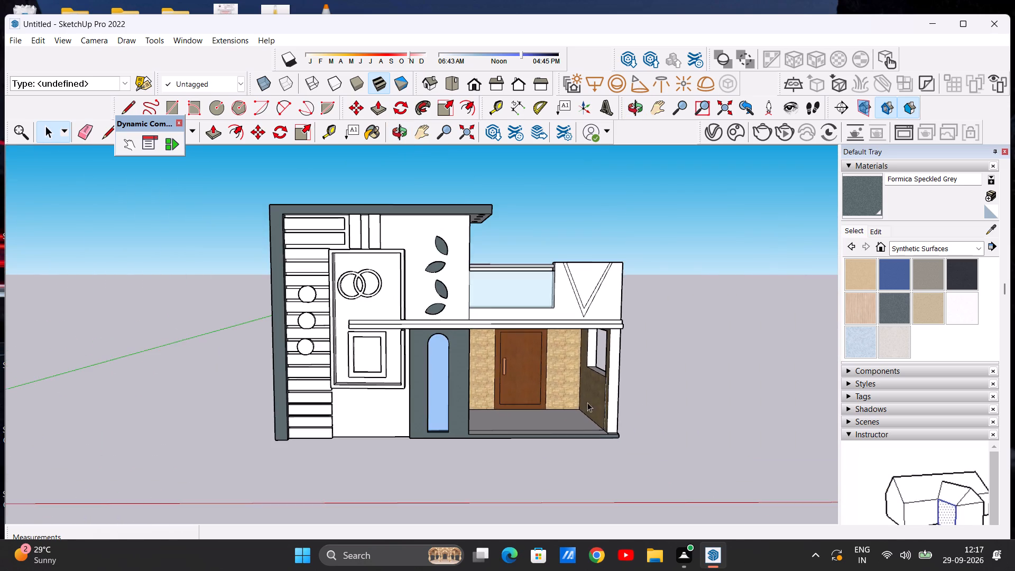
scroll(331, 406, up, 5)
scroll(423, 403, down, 3)
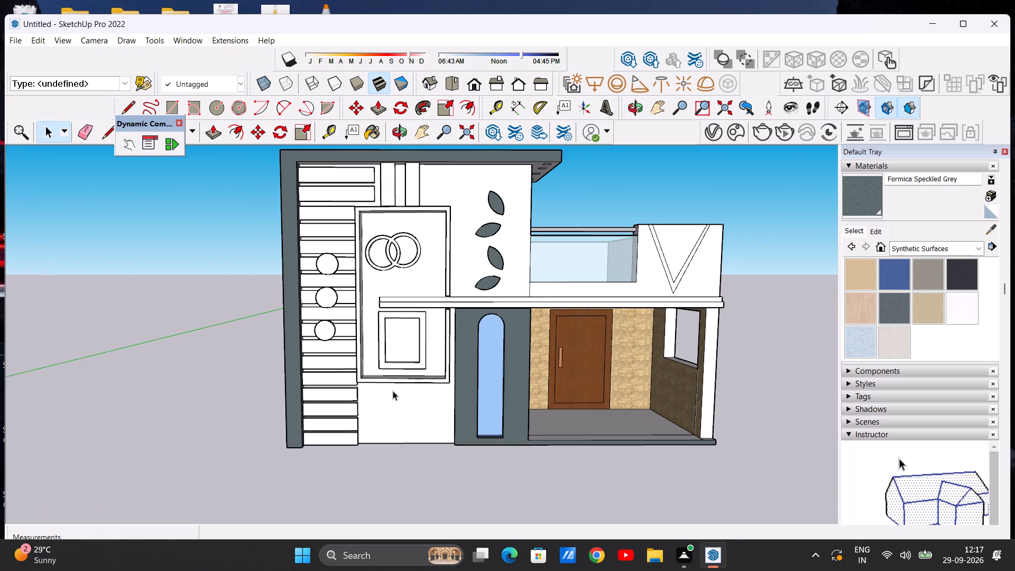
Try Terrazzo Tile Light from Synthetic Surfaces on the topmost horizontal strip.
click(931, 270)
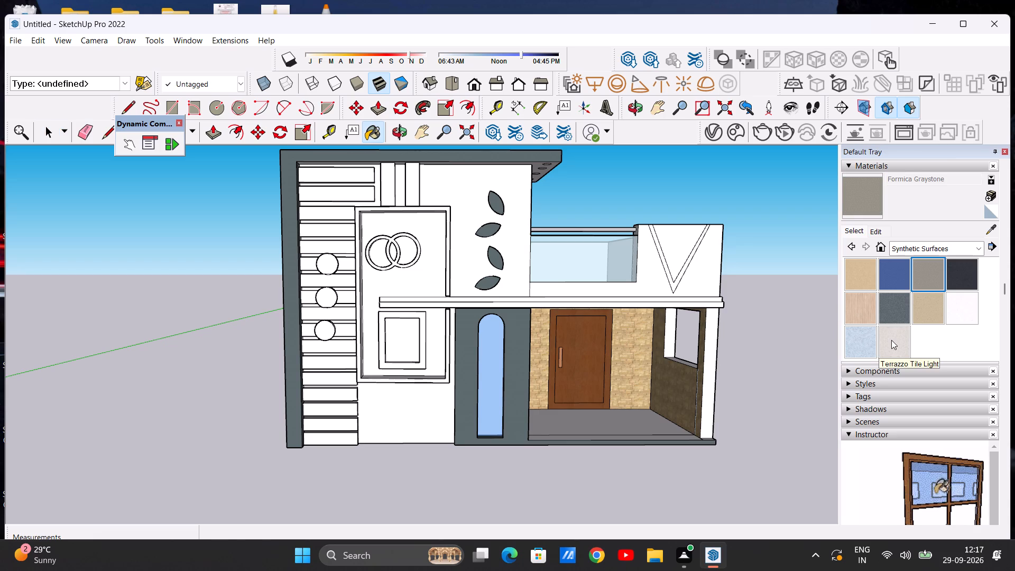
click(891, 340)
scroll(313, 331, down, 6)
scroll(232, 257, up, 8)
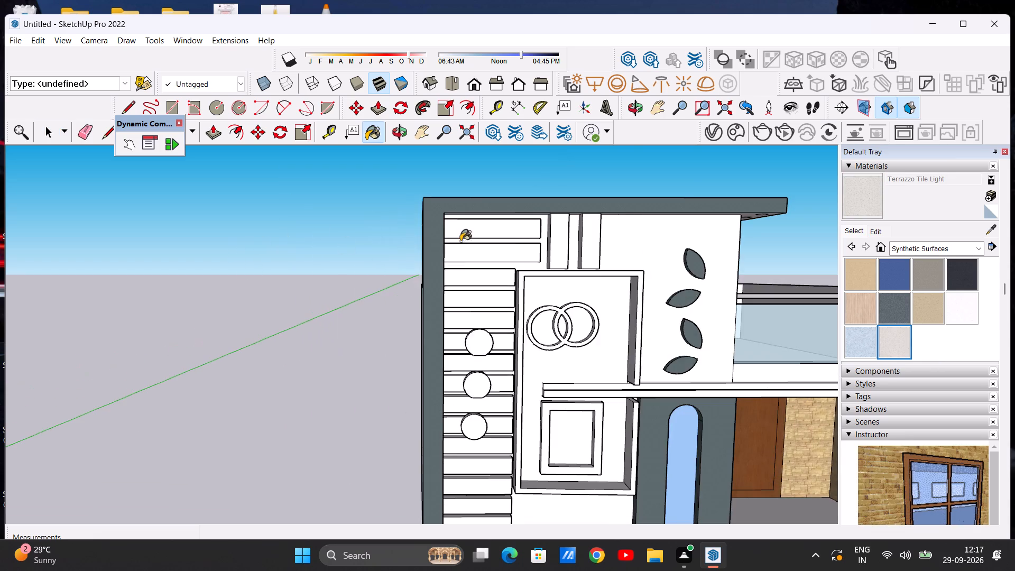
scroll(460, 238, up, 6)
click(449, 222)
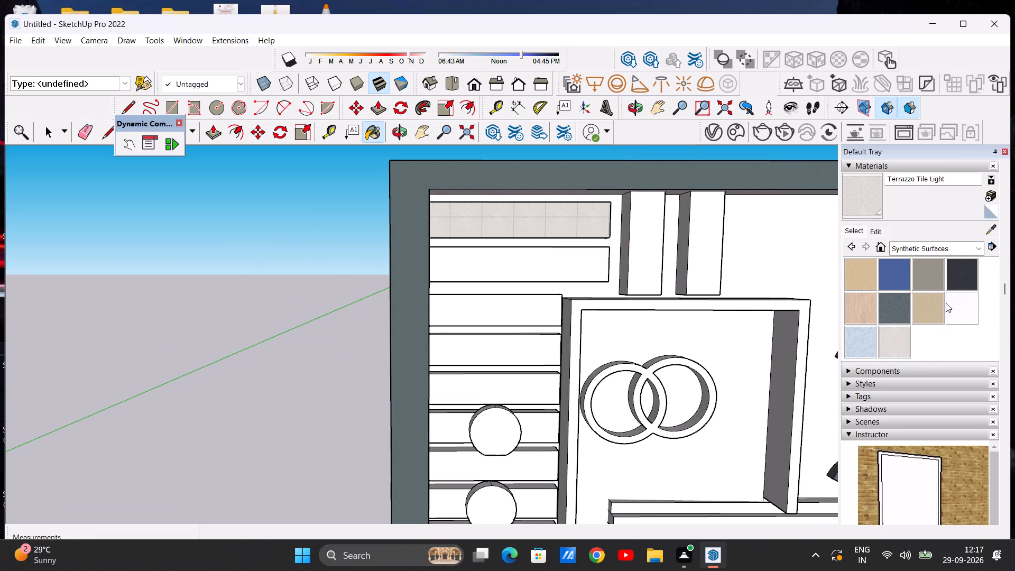
Paint the two long top strips and the four shorter strips down to the one behind the upper disc with Formica Graystone.
click(930, 273)
click(557, 222)
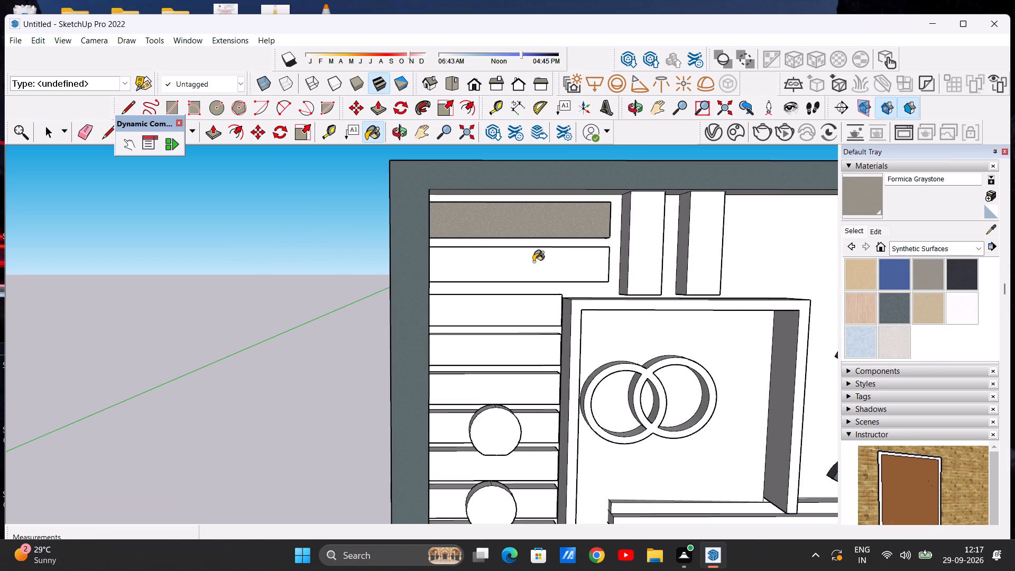
click(533, 262)
scroll(507, 293, down, 12)
scroll(511, 316, up, 10)
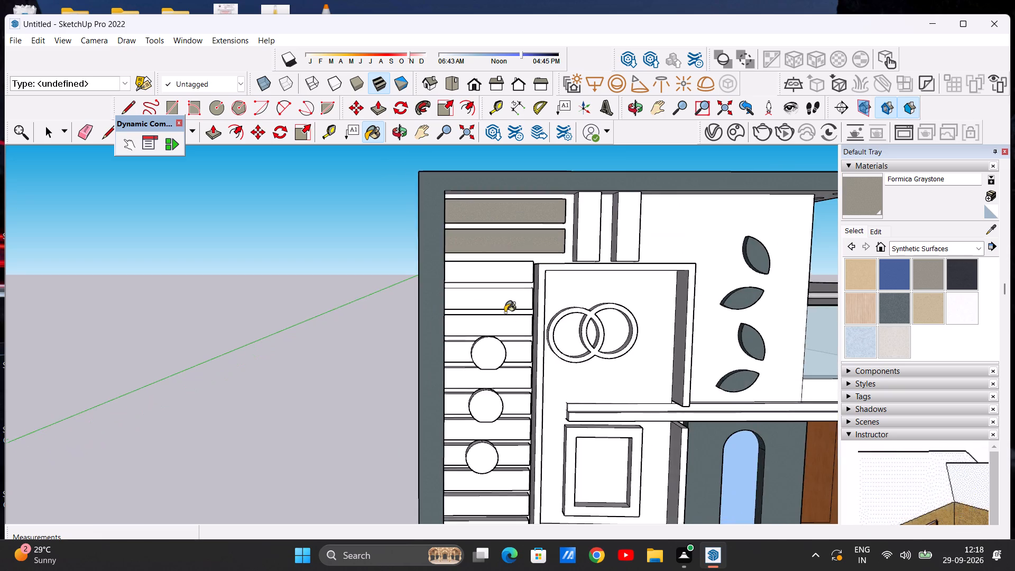
scroll(505, 312, up, 4)
click(468, 236)
click(458, 284)
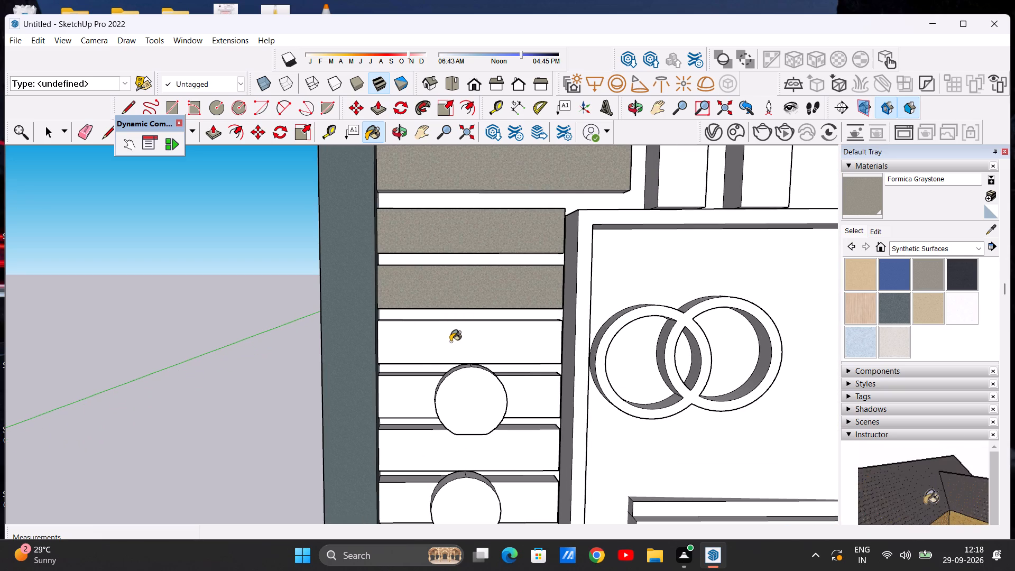
click(450, 342)
click(396, 403)
click(519, 400)
Paint the next four strips, down to both sides of the one behind the lowest disc, with Formica Graystone.
scroll(332, 300, down, 3)
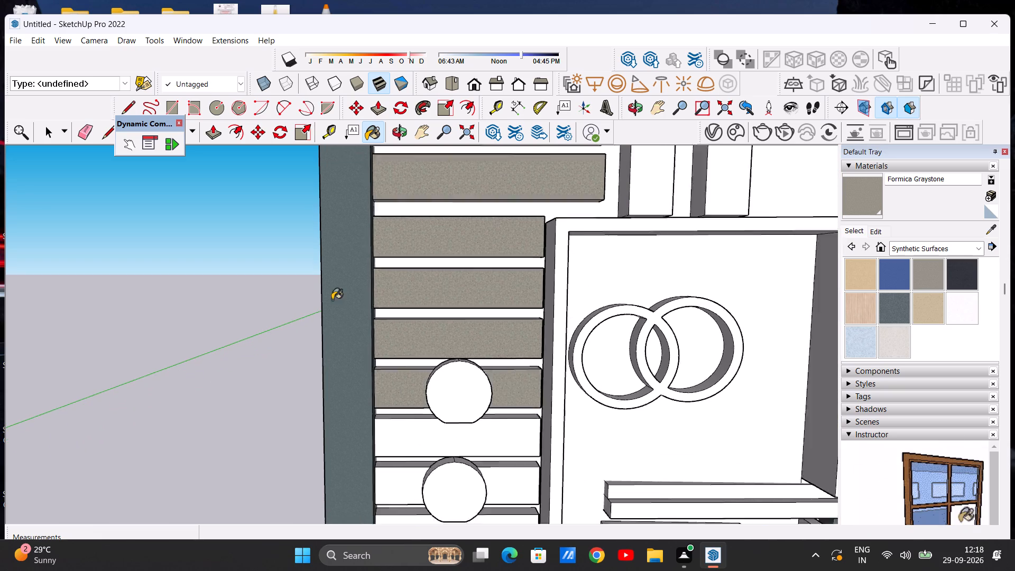
scroll(332, 300, down, 6)
scroll(374, 479, up, 8)
click(354, 238)
click(350, 290)
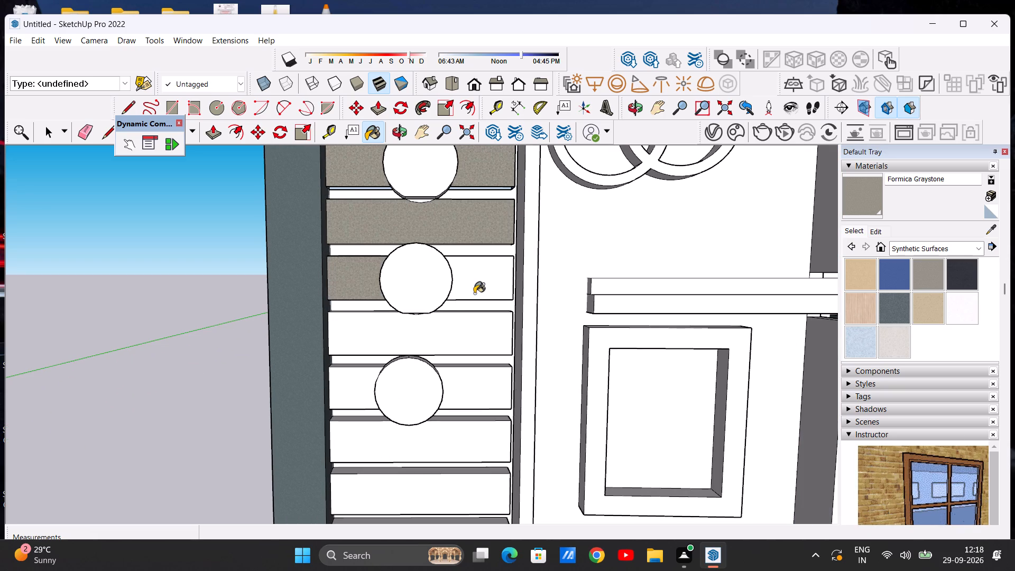
click(474, 293)
click(458, 330)
click(479, 390)
click(371, 383)
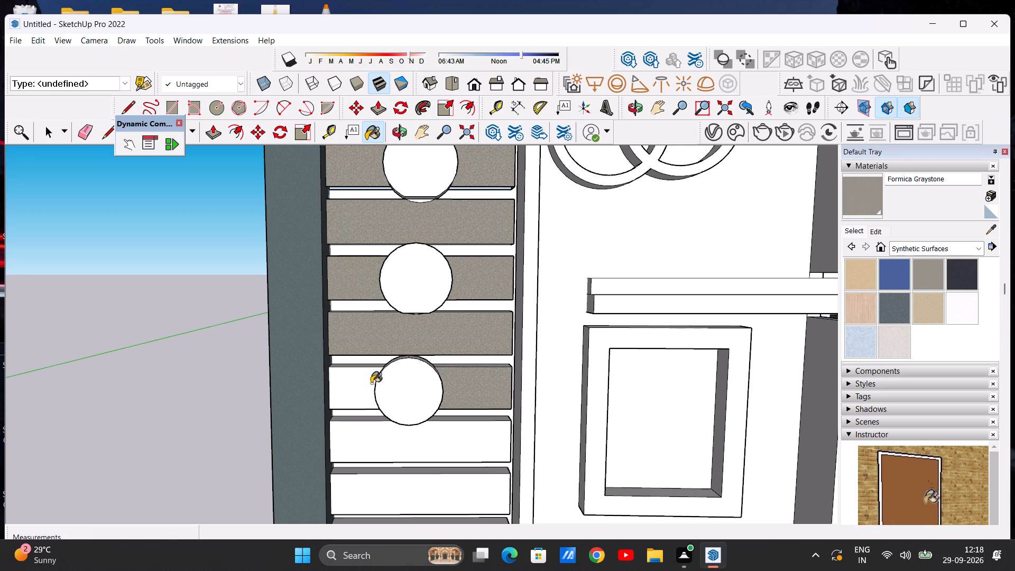
Paint the front faces of the seven horizontal strips below the lowest disc with Formica Graystone.
scroll(413, 352, down, 7)
scroll(364, 443, up, 7)
click(423, 350)
click(420, 410)
scroll(393, 348, down, 9)
scroll(414, 428, up, 5)
click(410, 368)
click(410, 417)
scroll(413, 357, down, 6)
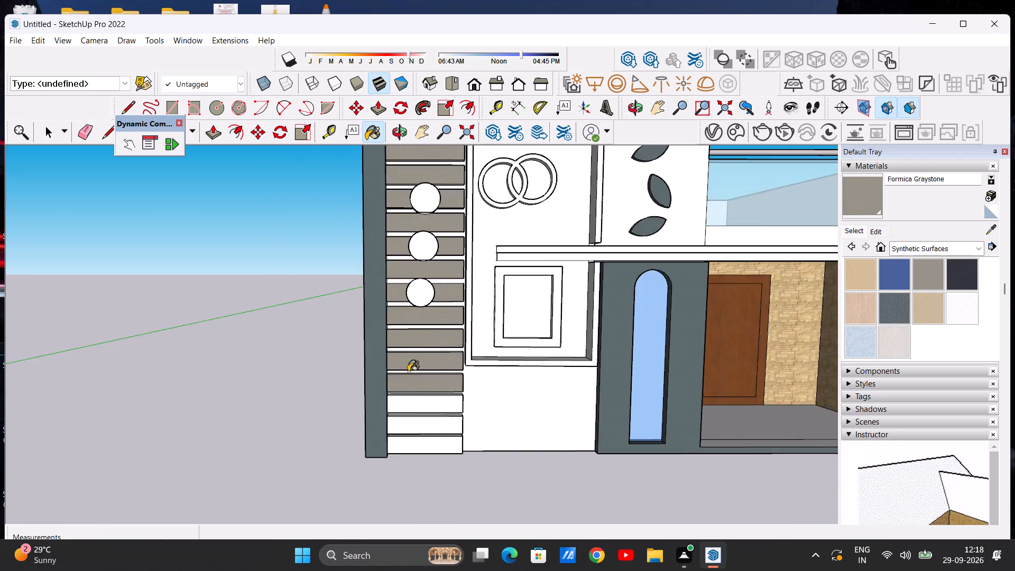
scroll(414, 410, up, 6)
click(417, 400)
click(416, 436)
click(405, 480)
scroll(411, 456, down, 4)
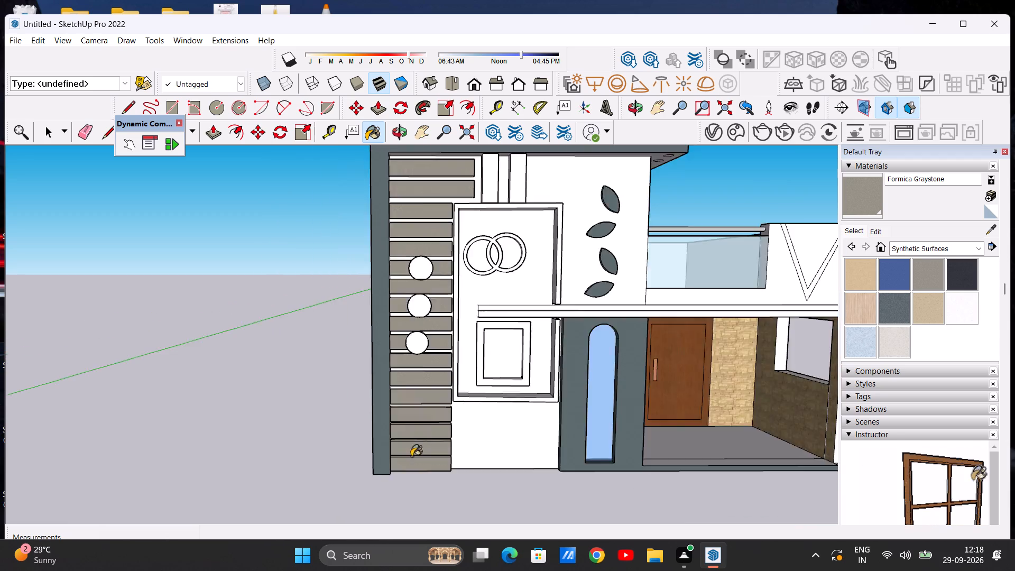
Paint the upper edge faces of the six highest strips, down to the one behind the upper disc, with Formica Graystone.
scroll(411, 456, down, 15)
middle_drag(430, 363, 412, 465)
middle_drag(426, 399, 445, 327)
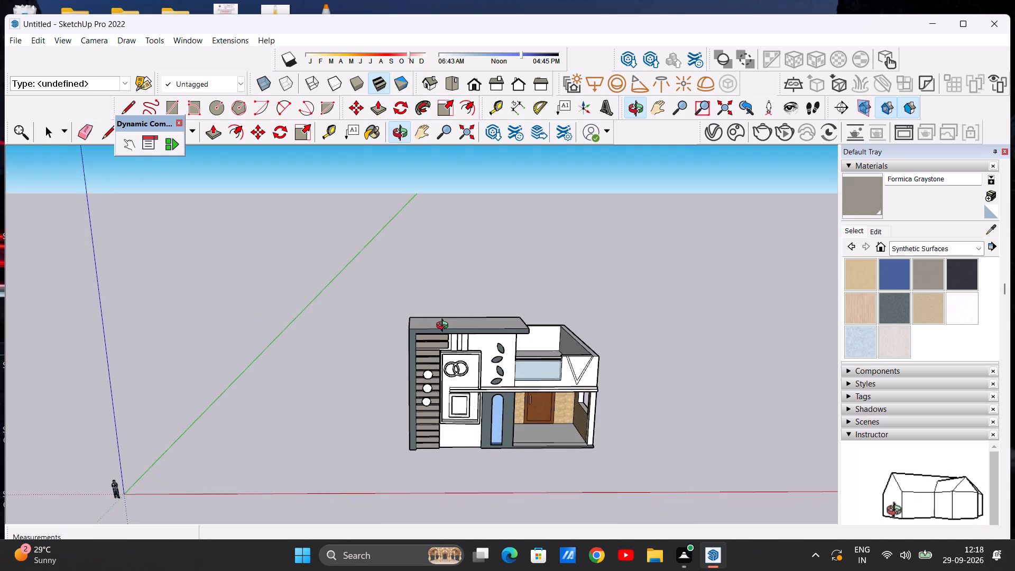
middle_drag(445, 327, 445, 302)
scroll(416, 344, up, 20)
scroll(416, 344, up, 3)
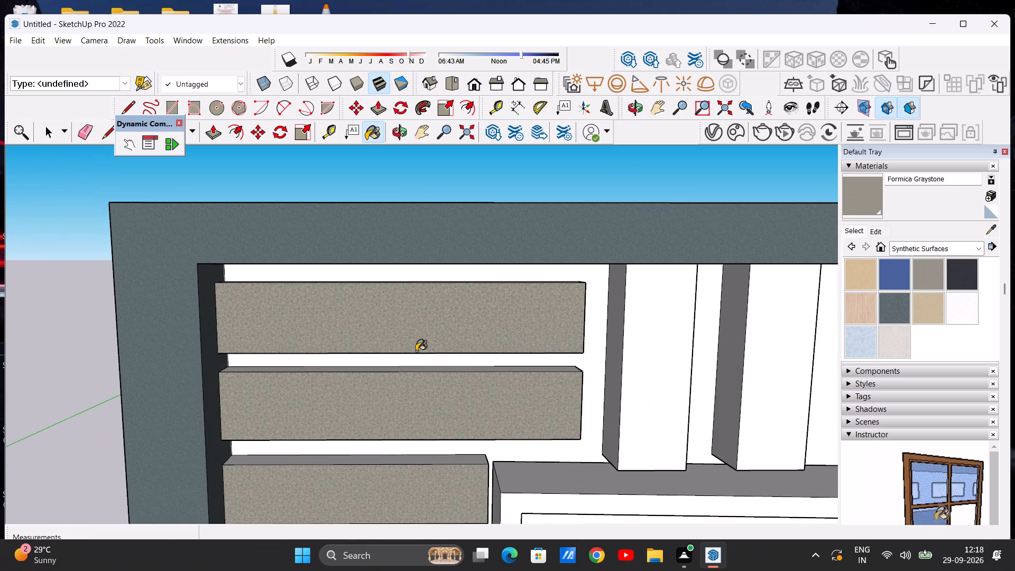
middle_drag(417, 351, 432, 389)
scroll(398, 280, up, 12)
click(381, 303)
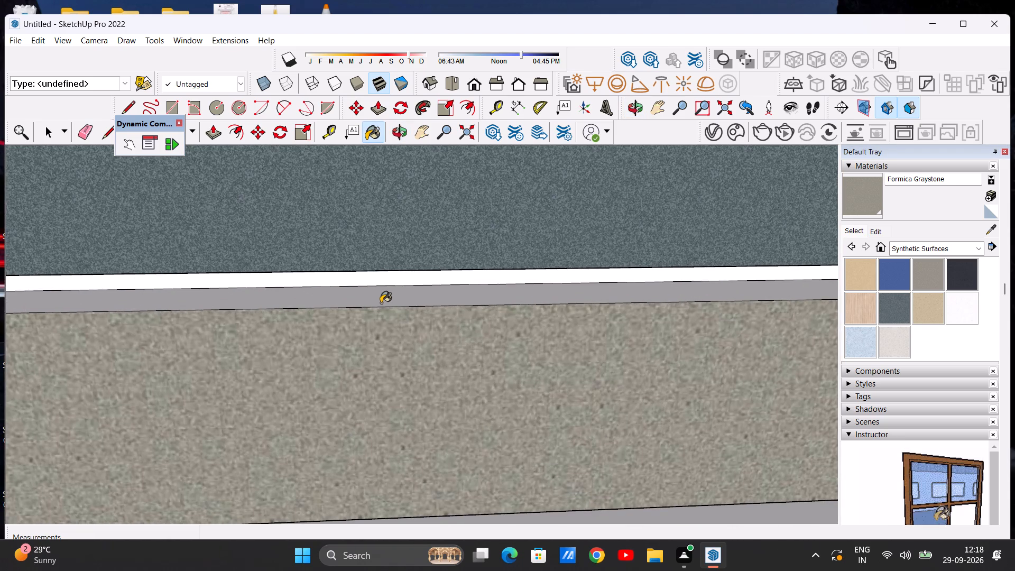
scroll(383, 331, down, 13)
scroll(371, 386, up, 8)
click(372, 413)
scroll(384, 336, down, 10)
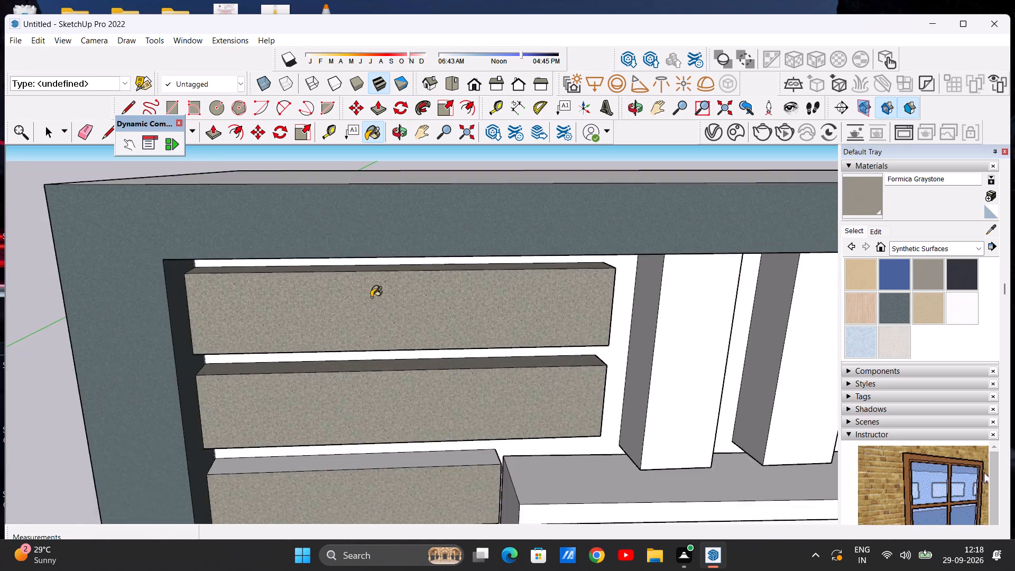
scroll(371, 297, down, 12)
scroll(382, 371, up, 16)
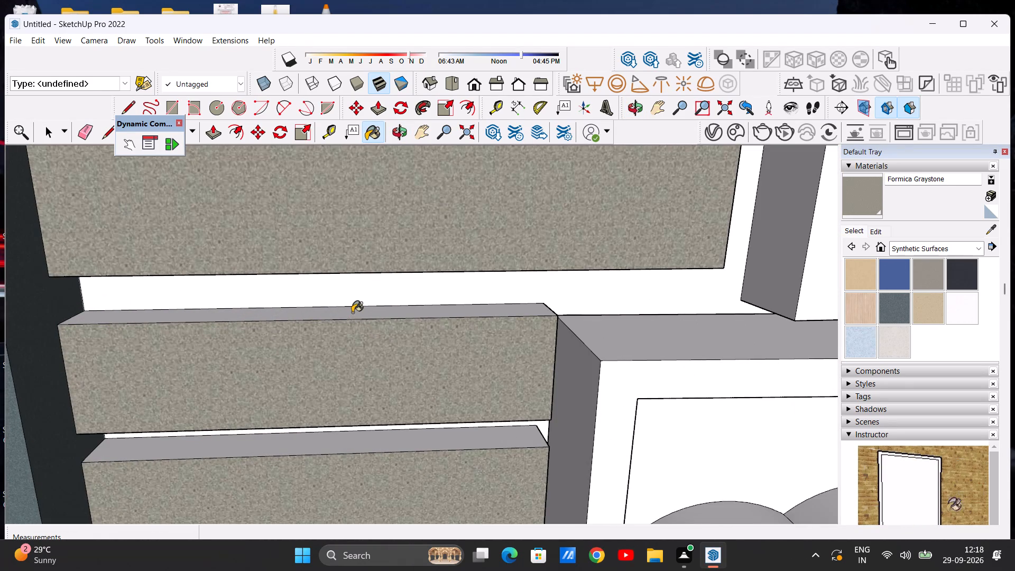
click(352, 312)
scroll(358, 338, down, 20)
scroll(358, 338, down, 1)
scroll(358, 348, up, 20)
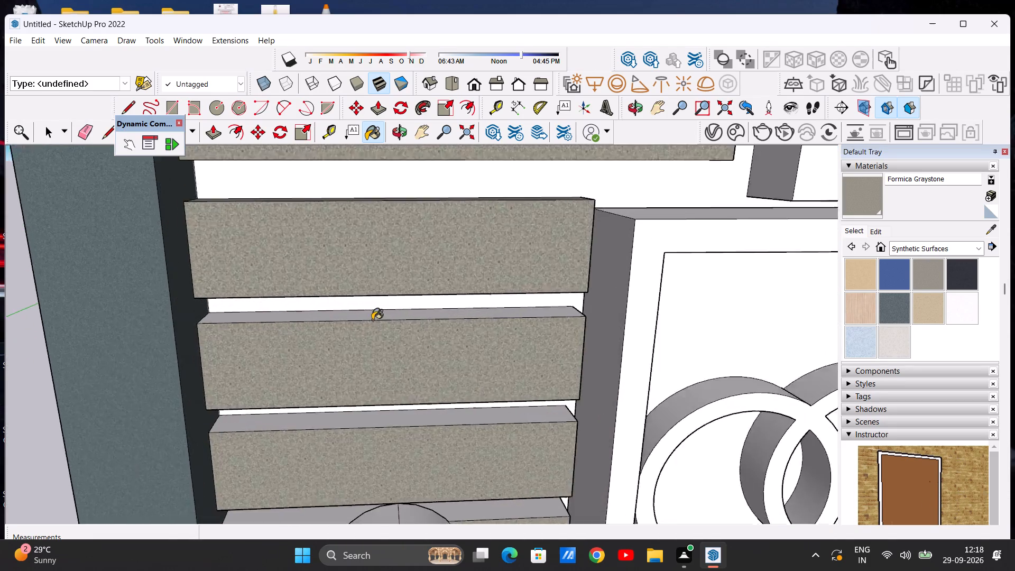
scroll(372, 320, up, 2)
click(365, 317)
scroll(365, 317, down, 17)
scroll(372, 367, up, 11)
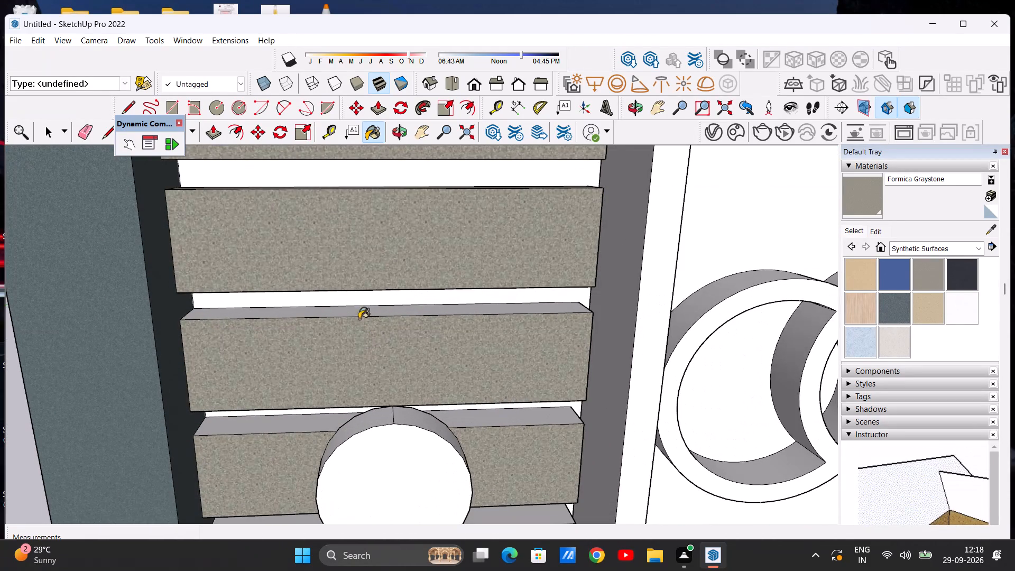
click(350, 313)
click(282, 423)
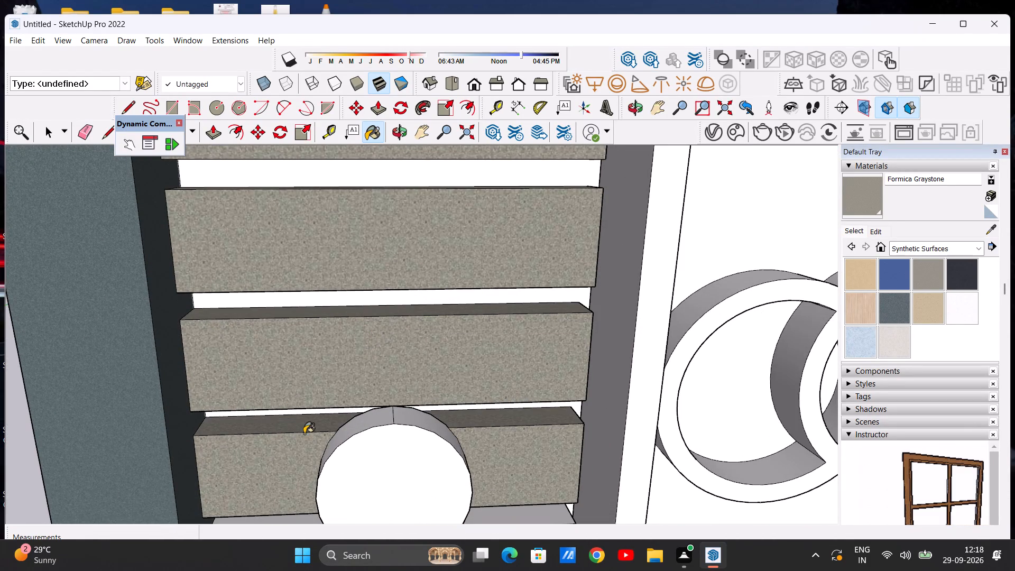
Paint the upper edge faces of the next four strips, down to the one behind the lowest disc, with Formica Graystone.
scroll(348, 401, down, 17)
scroll(349, 418, up, 15)
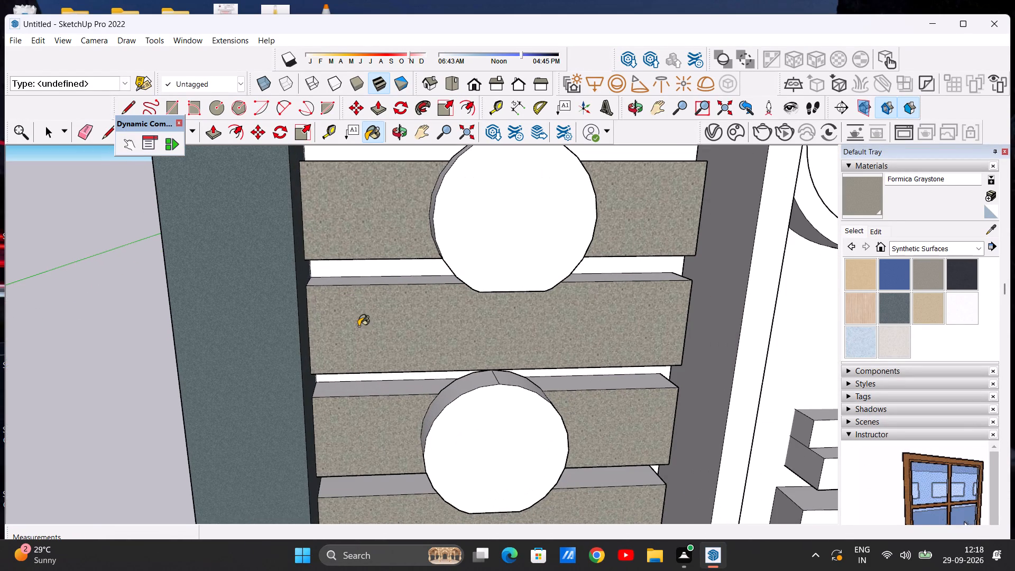
click(361, 282)
click(366, 389)
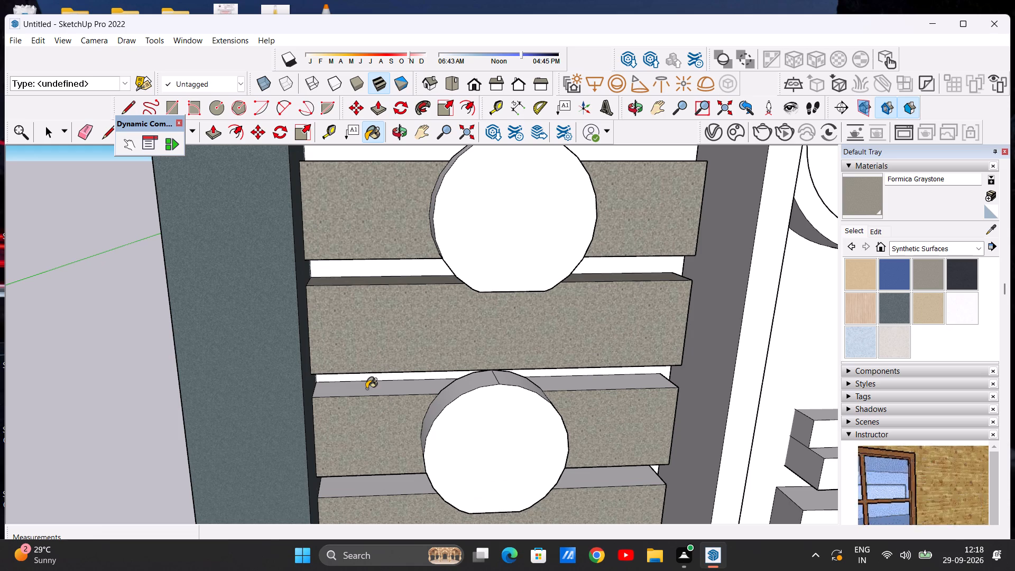
scroll(345, 362, down, 14)
scroll(355, 431, up, 15)
click(367, 255)
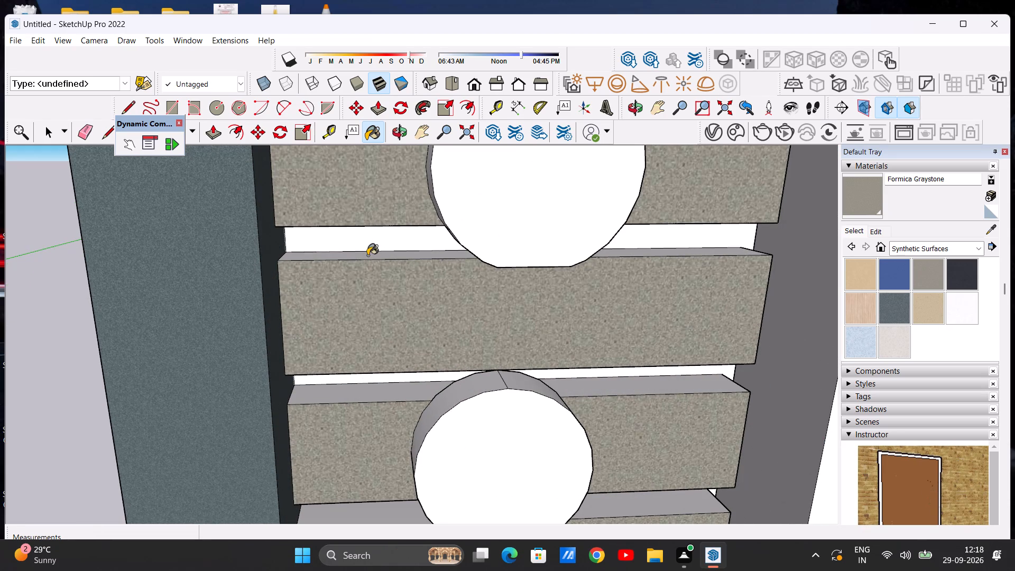
click(347, 391)
Paint the upper edge faces of the first three strips below the lowest disc with Formica Graystone.
scroll(349, 391, down, 14)
scroll(377, 433, up, 5)
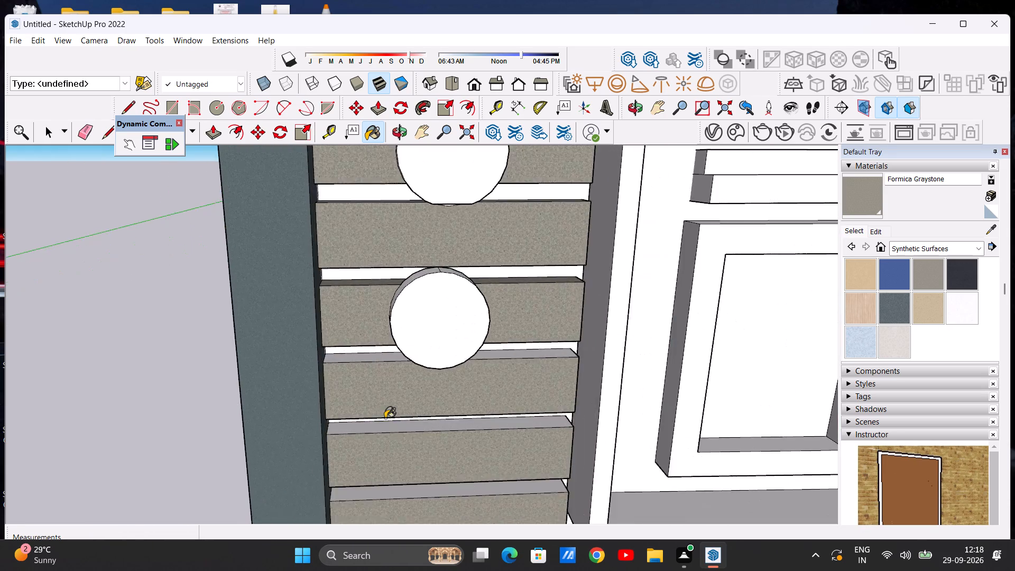
scroll(385, 418, up, 10)
click(346, 289)
scroll(337, 469, up, 6)
click(344, 439)
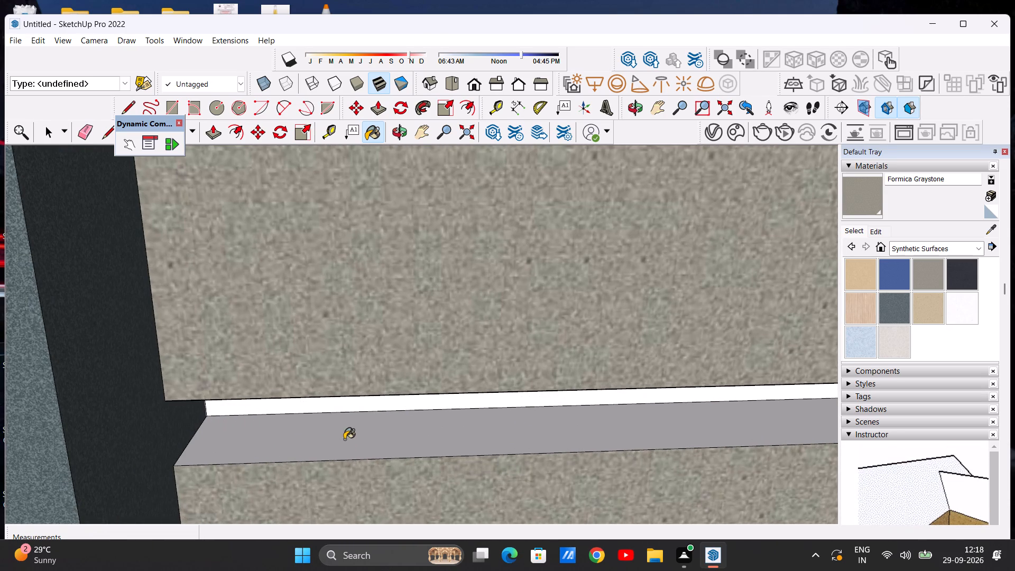
scroll(359, 443, down, 20)
scroll(359, 443, down, 17)
scroll(388, 326, up, 7)
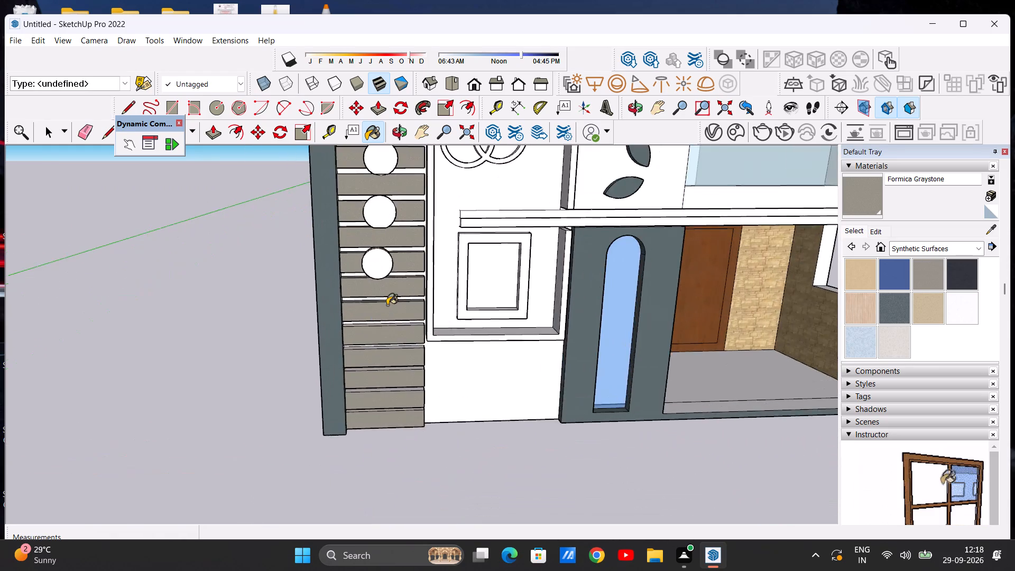
scroll(387, 305, up, 20)
click(336, 354)
scroll(355, 347, down, 7)
middle_drag(371, 299, 368, 335)
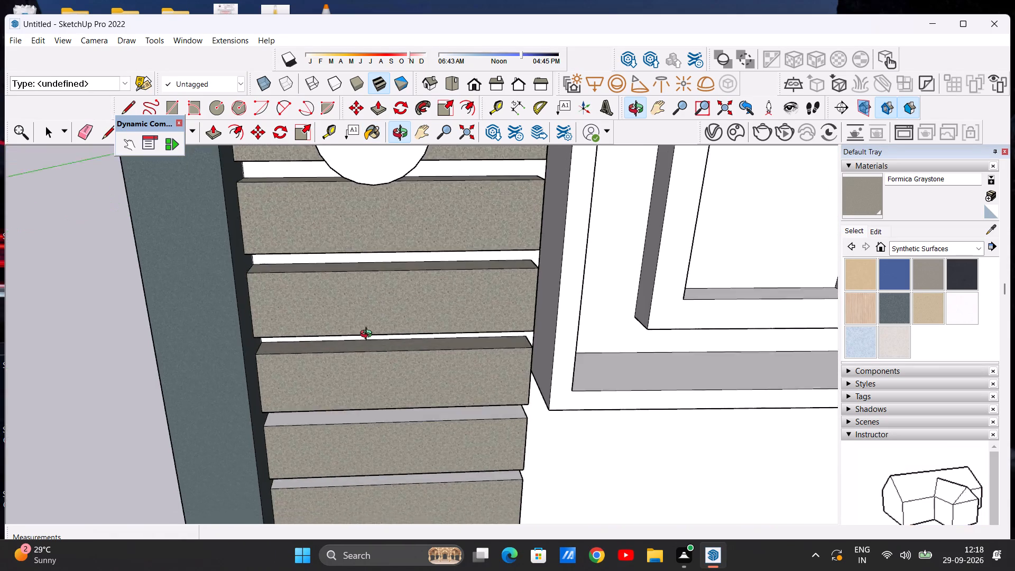
middle_drag(368, 335, 365, 303)
Paint the upper edge faces of the bottom four strips with Formica Graystone.
scroll(327, 420, up, 8)
click(329, 422)
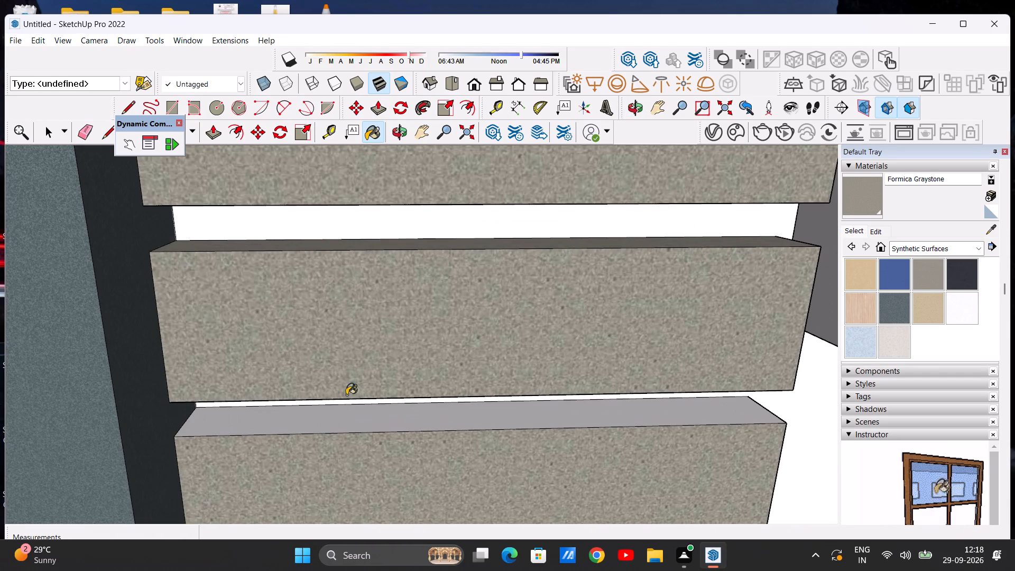
scroll(366, 304, down, 16)
scroll(365, 404, up, 7)
click(340, 301)
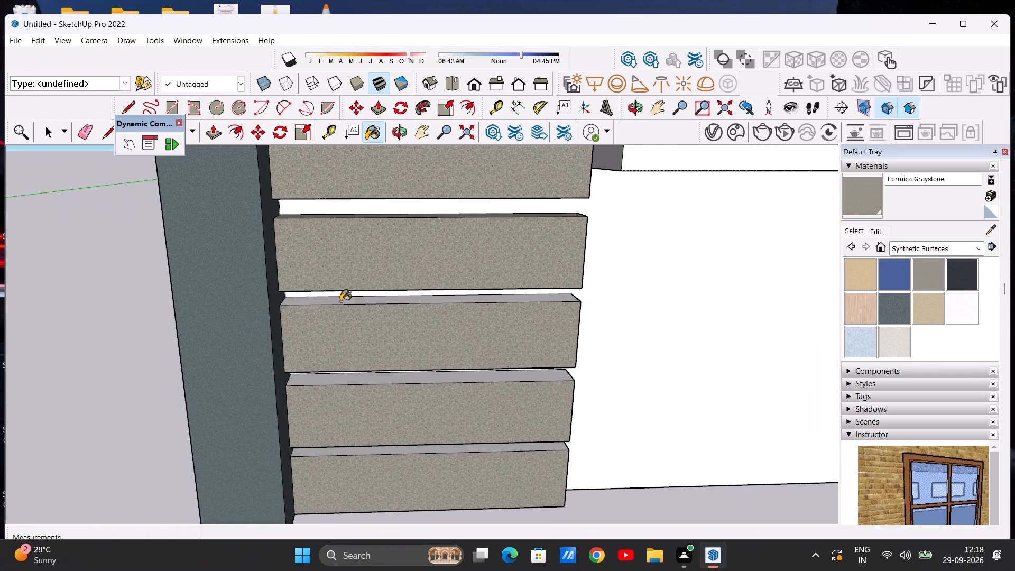
scroll(361, 382, up, 6)
click(361, 382)
scroll(364, 352, down, 10)
scroll(353, 416, up, 5)
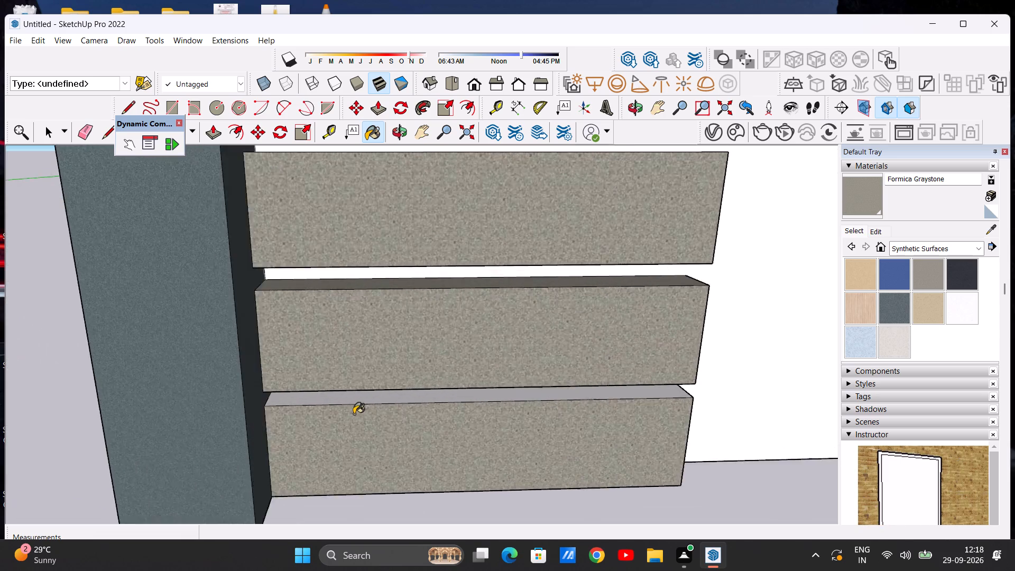
scroll(354, 414, up, 10)
click(368, 388)
key(space)
text(N)
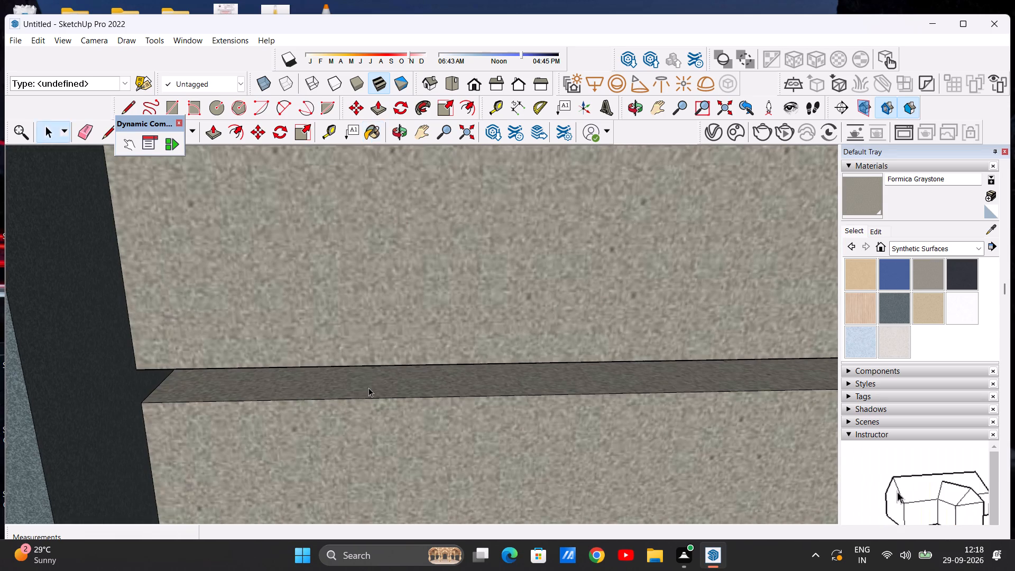
Paint the exposed end faces of the five lowest strips, beside the white wall, with Formica Graystone.
scroll(361, 323, down, 4)
scroll(422, 424, down, 20)
scroll(422, 424, down, 7)
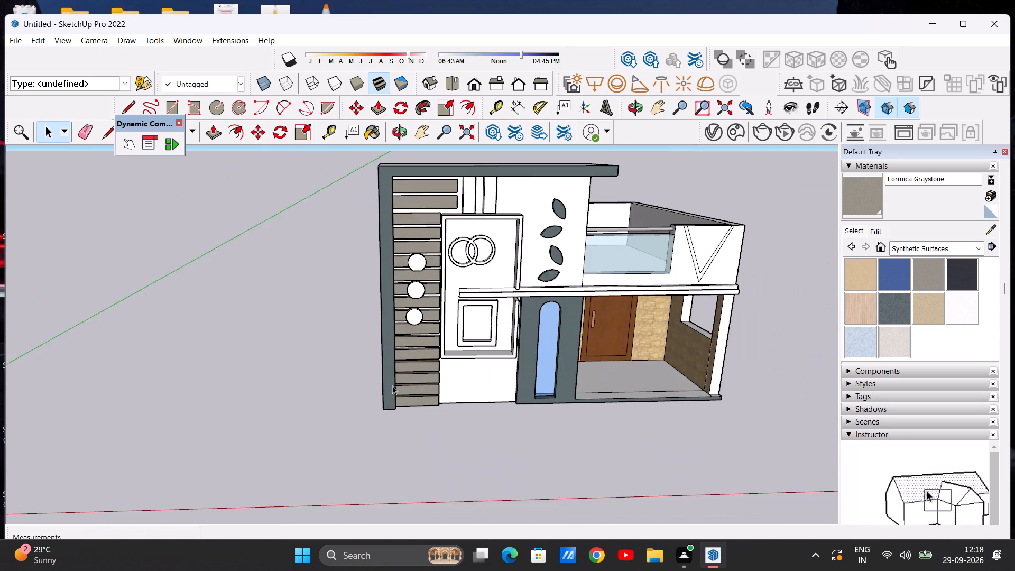
scroll(392, 385, down, 4)
middle_drag(451, 385, 313, 384)
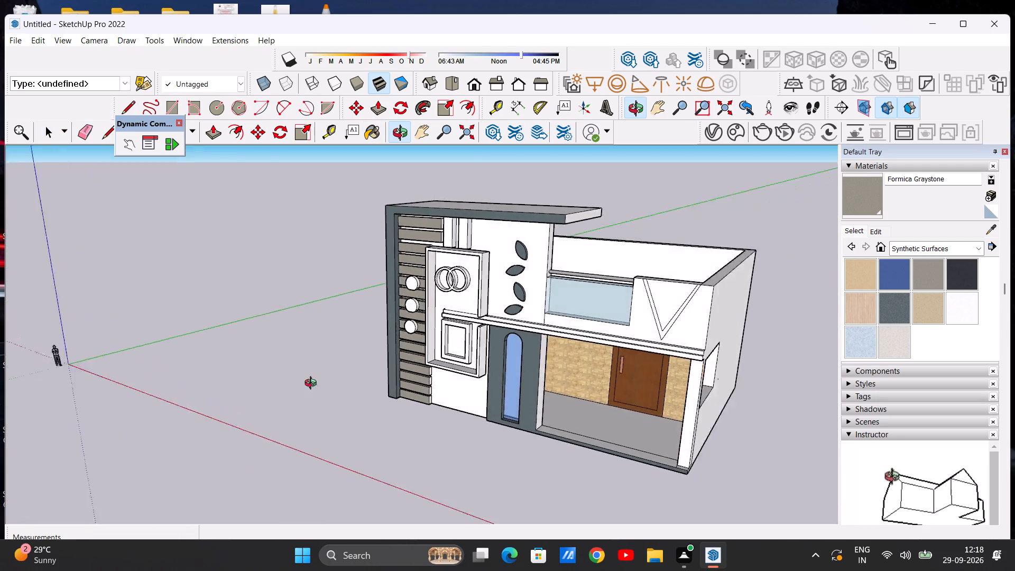
middle_drag(313, 384, 287, 371)
scroll(451, 399, up, 12)
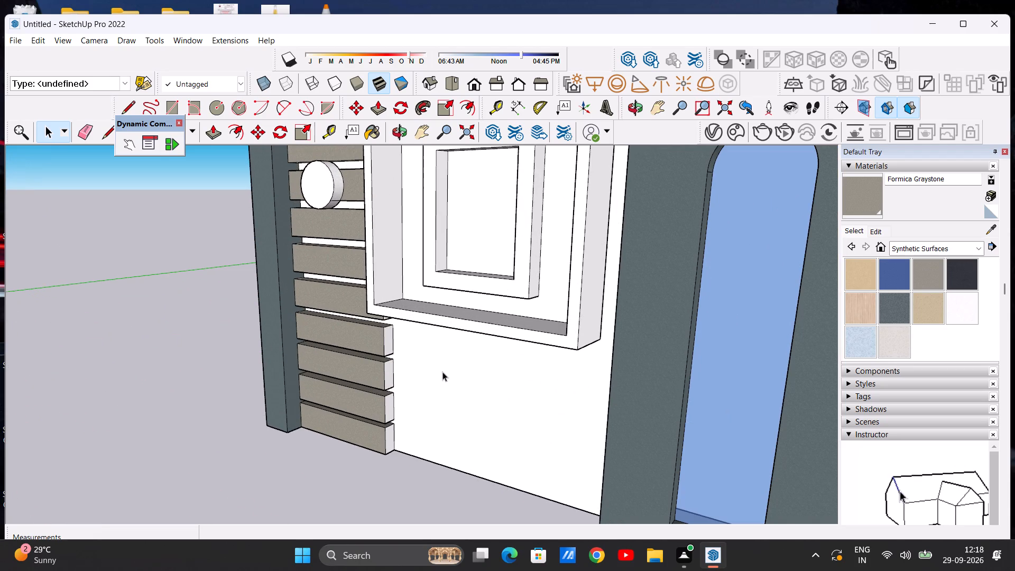
click(865, 189)
scroll(443, 425, up, 5)
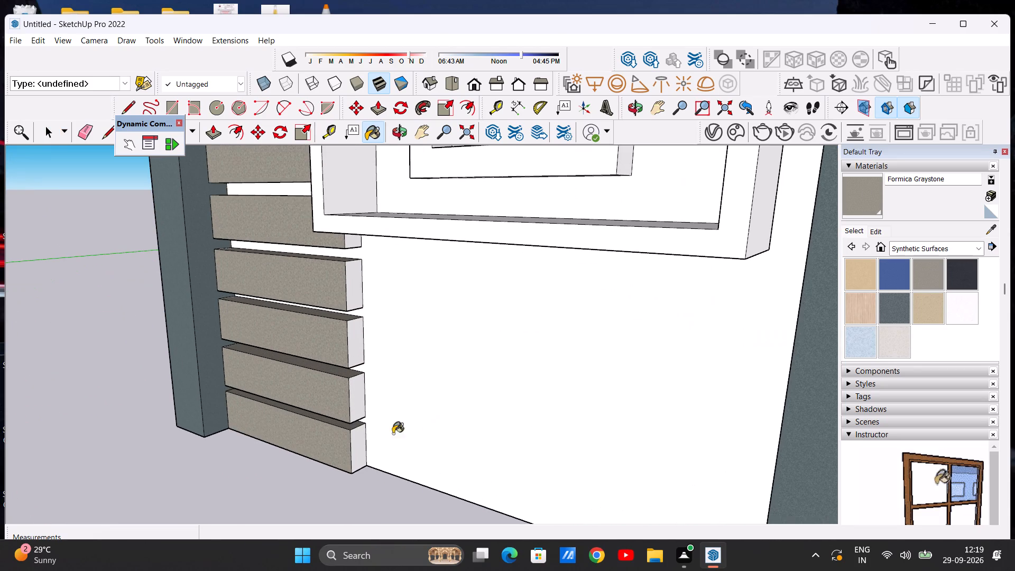
click(354, 448)
click(354, 408)
click(356, 356)
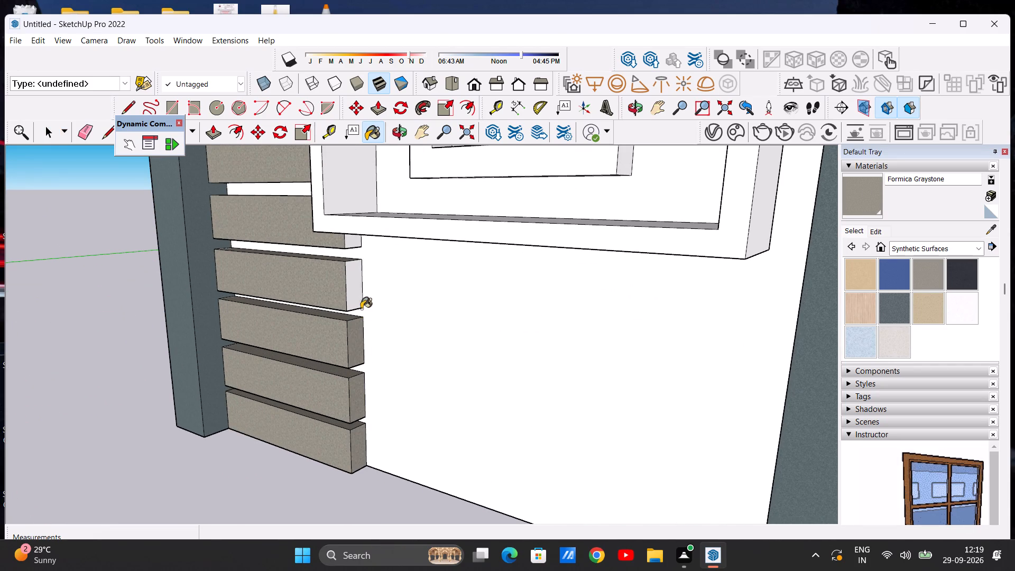
click(349, 290)
click(347, 240)
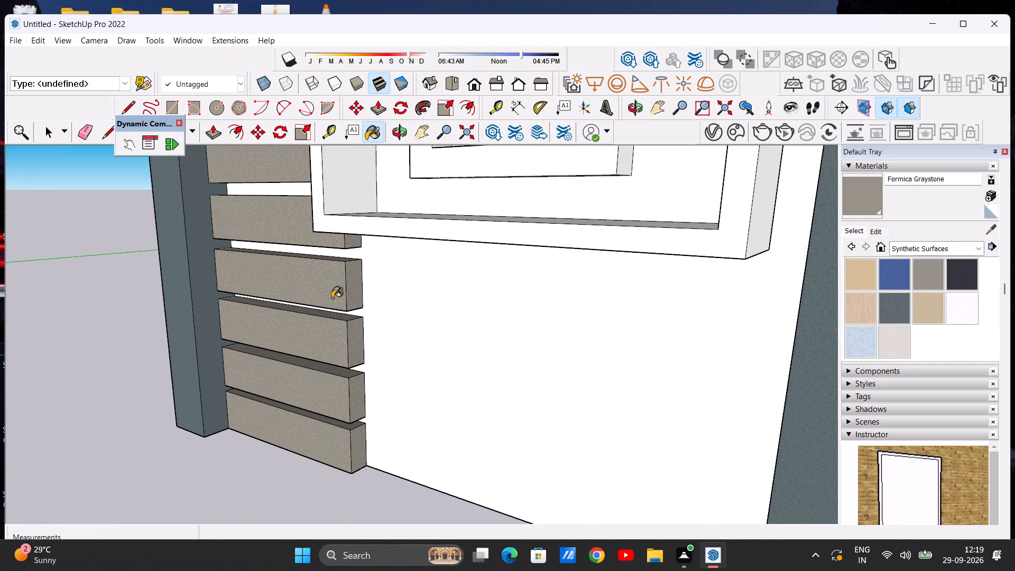
Paint the exposed end faces of the two long top strips and the shorter strip beneath them with Formica Graystone.
scroll(331, 344, down, 20)
middle_drag(318, 296, 325, 361)
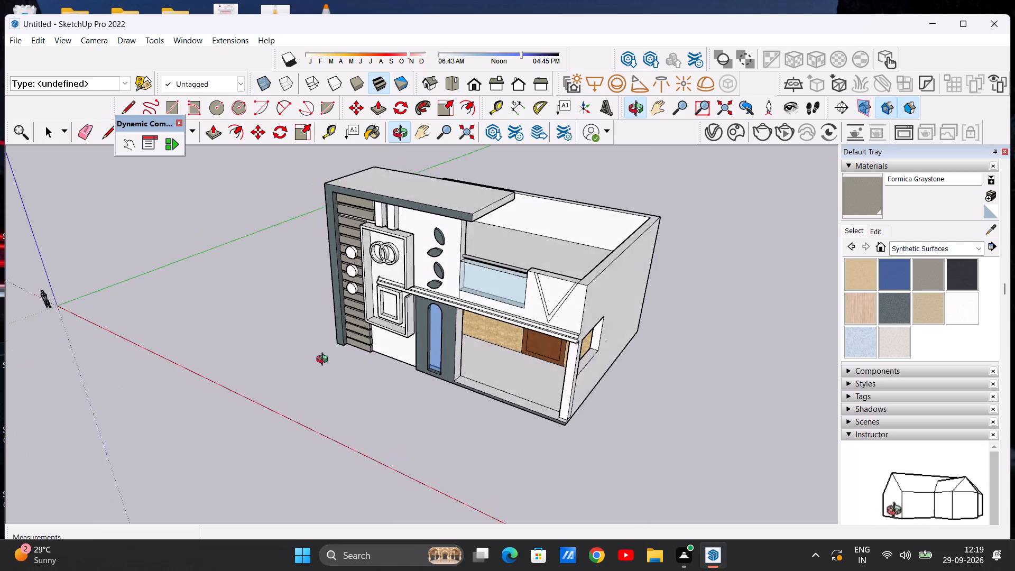
middle_drag(325, 361, 313, 339)
scroll(382, 227, up, 20)
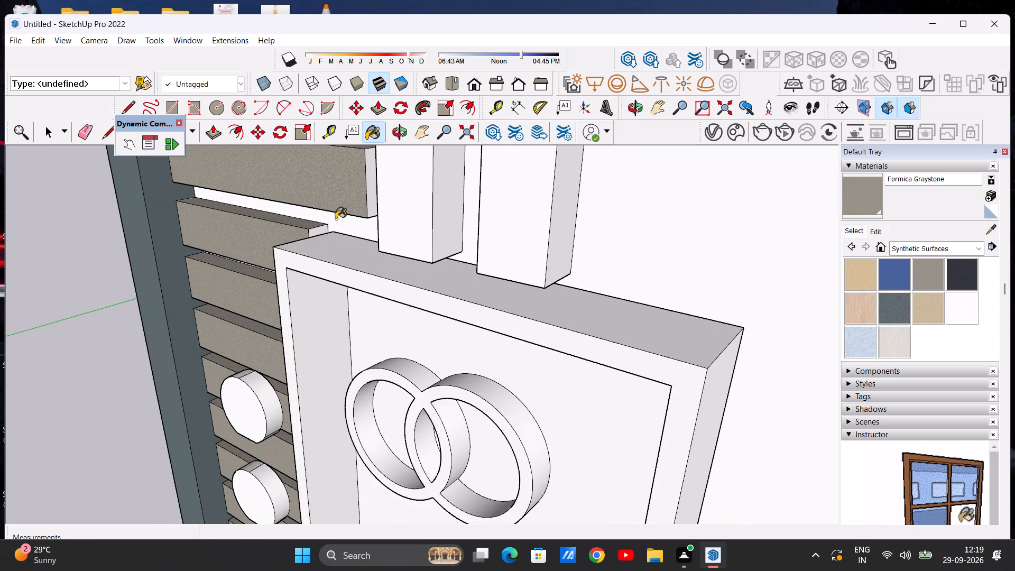
click(314, 228)
scroll(328, 241, down, 4)
scroll(366, 194, up, 6)
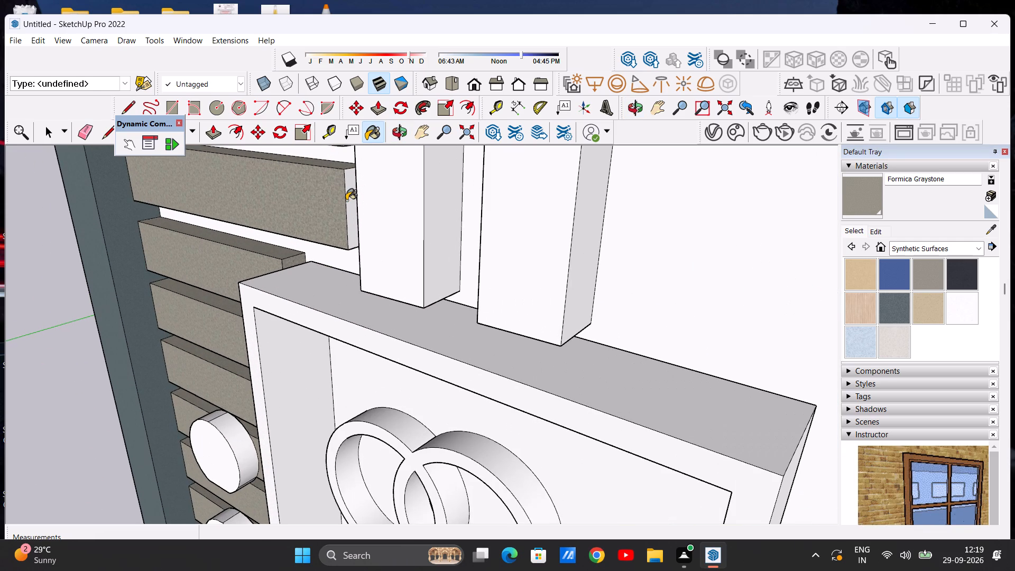
click(348, 200)
scroll(336, 265, down, 15)
scroll(343, 227, up, 12)
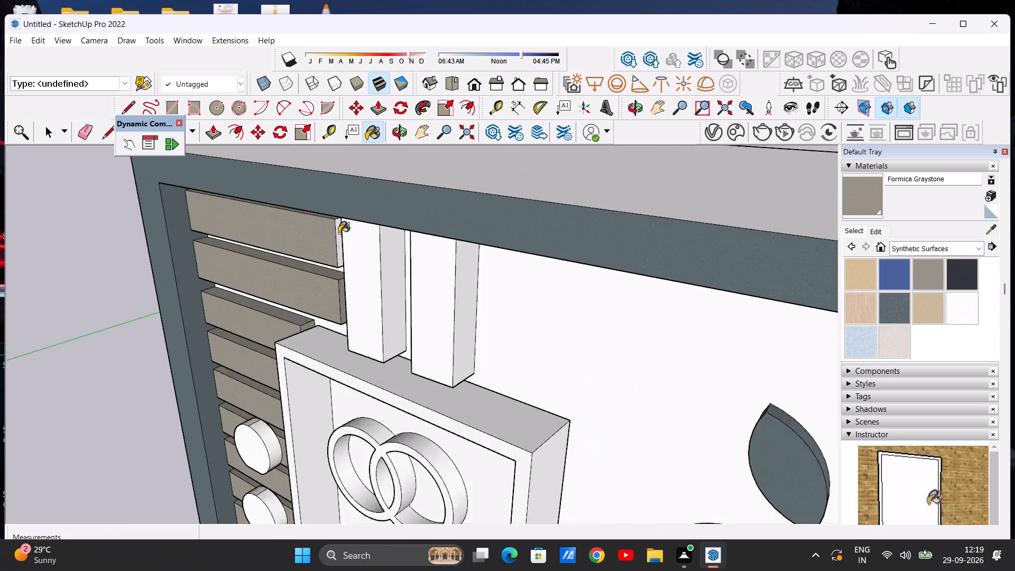
scroll(339, 233, up, 9)
click(333, 246)
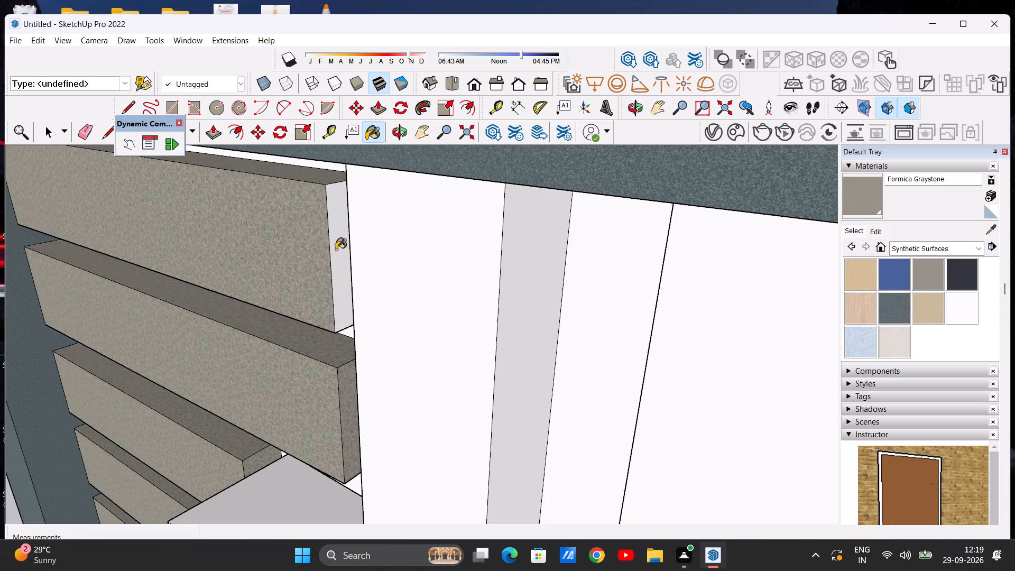
scroll(355, 260, down, 20)
scroll(355, 260, down, 13)
middle_drag(334, 329, 481, 273)
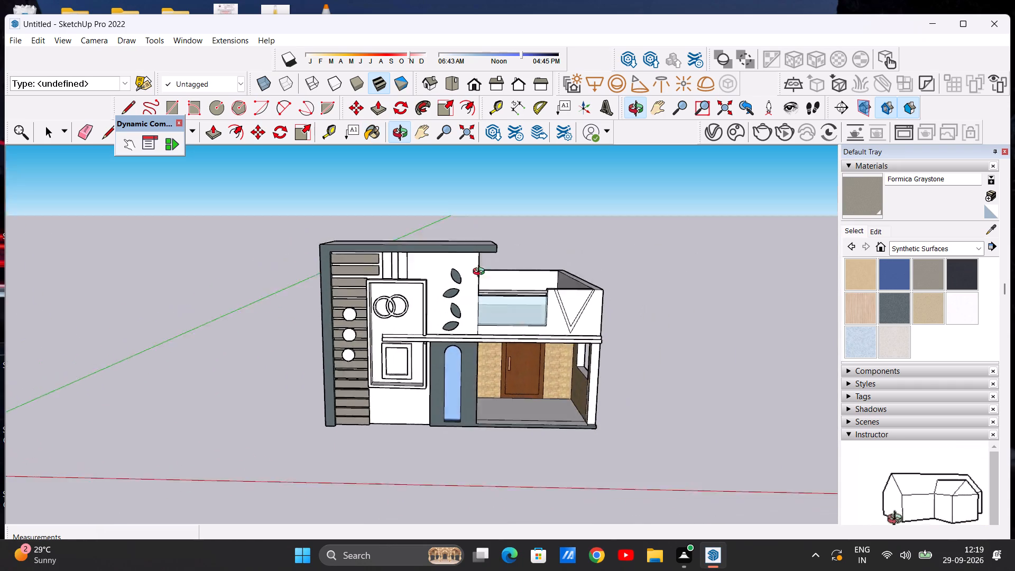
middle_drag(481, 273, 483, 235)
key(space)
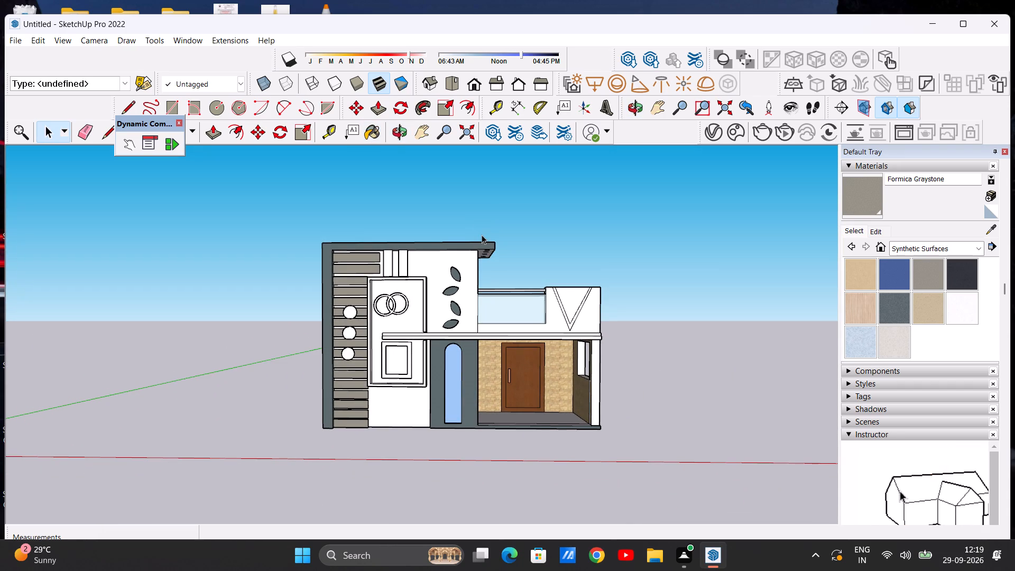
scroll(489, 370, up, 6)
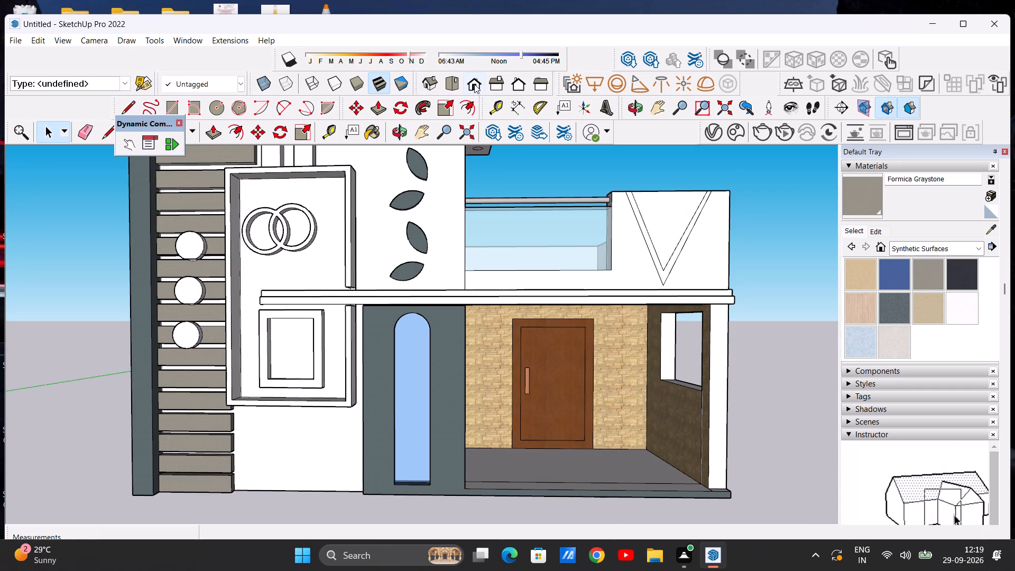
Paint the front face and left rim face of the top disc on the strips with Terrazzo Light Blue.
click(474, 84)
scroll(428, 320, down, 12)
scroll(472, 307, up, 3)
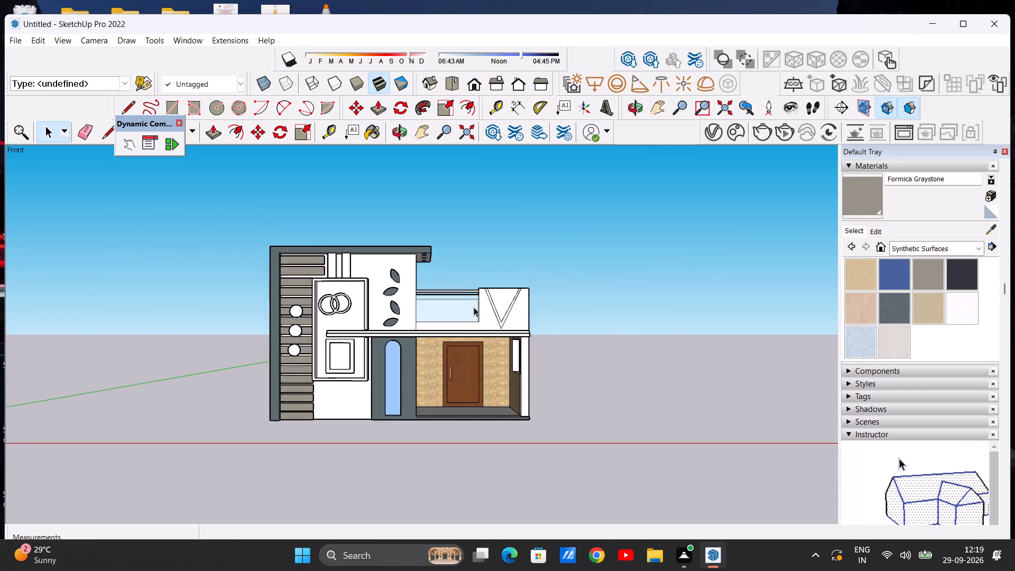
scroll(474, 307, up, 3)
scroll(257, 301, up, 6)
scroll(314, 305, down, 9)
scroll(252, 310, up, 2)
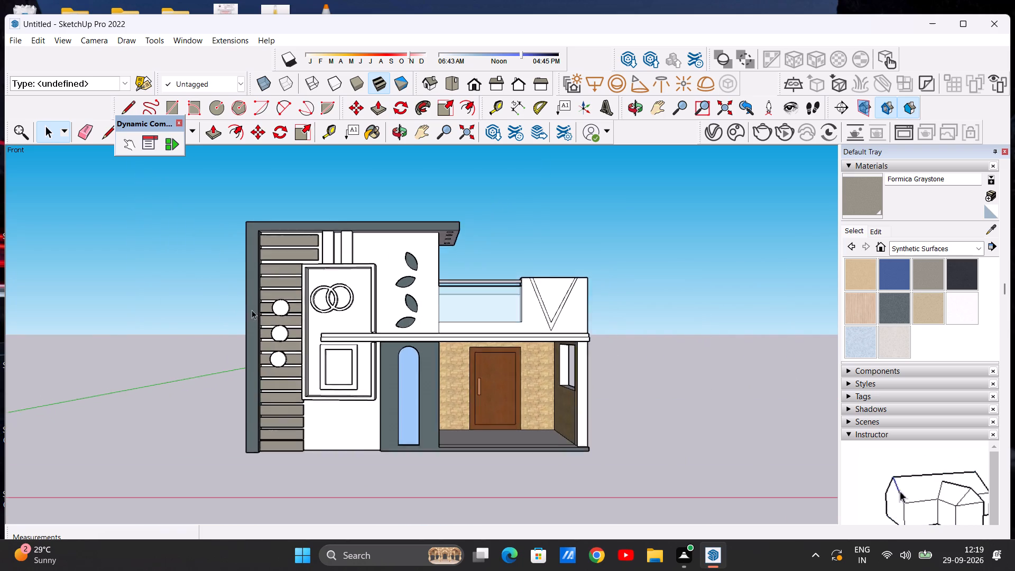
scroll(252, 310, up, 1)
middle_drag(261, 320, 352, 348)
scroll(296, 349, up, 6)
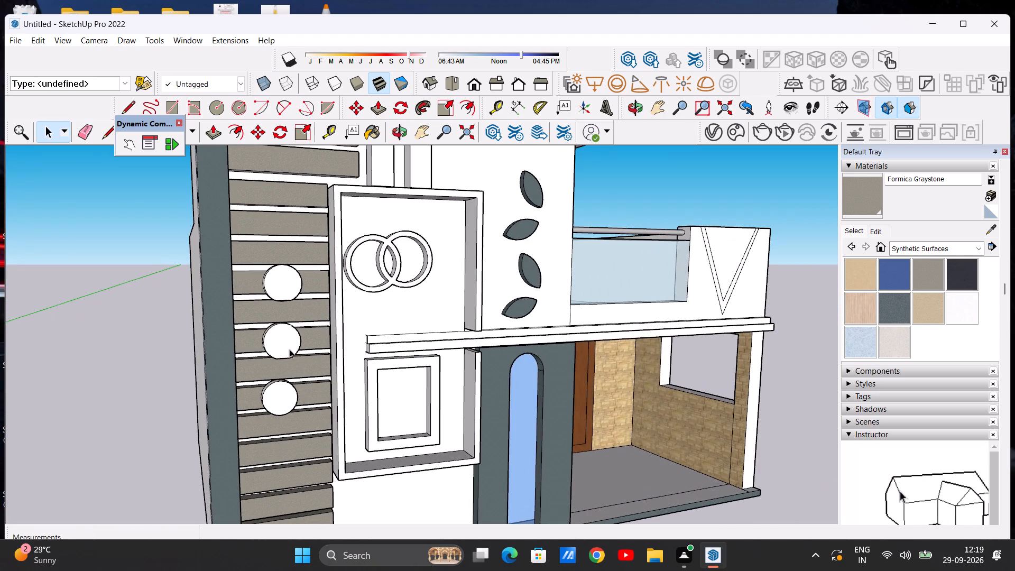
middle_drag(270, 360, 348, 380)
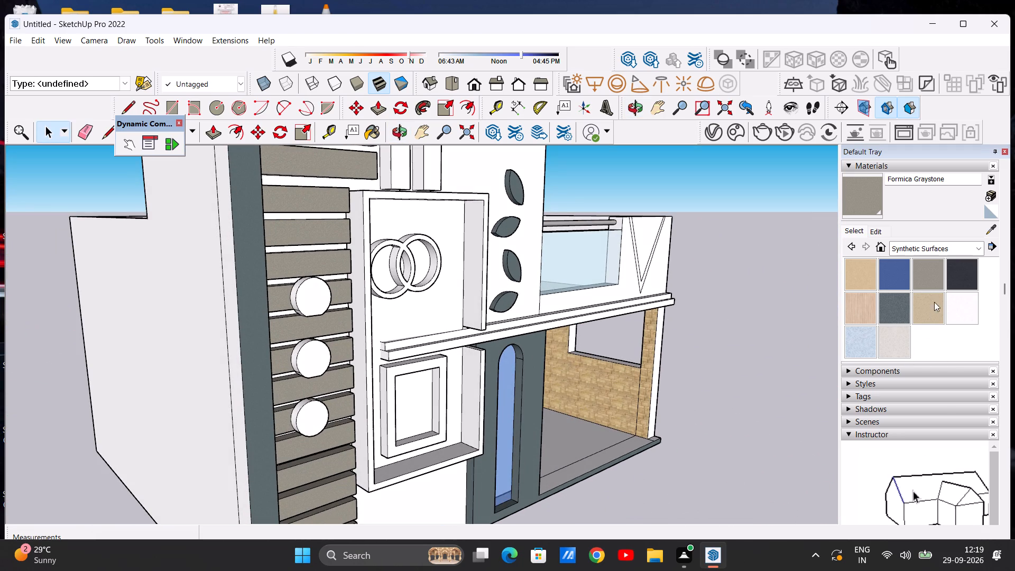
click(866, 340)
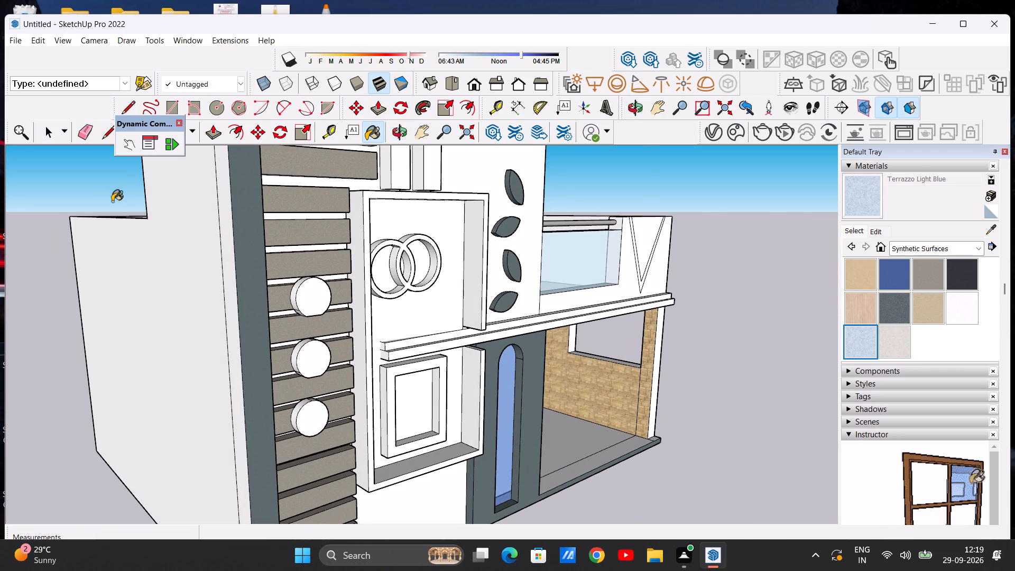
scroll(170, 236, up, 5)
click(385, 316)
click(359, 319)
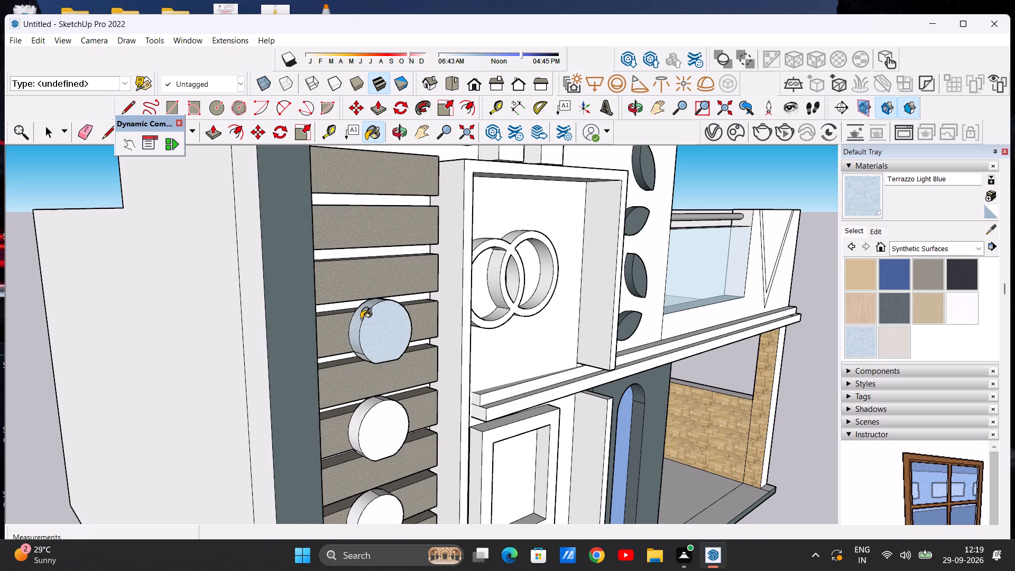
Paint the underside and right rim faces of the top disc with Terrazzo Light Blue.
scroll(361, 317, down, 2)
middle_drag(393, 341, 350, 225)
scroll(345, 302, up, 9)
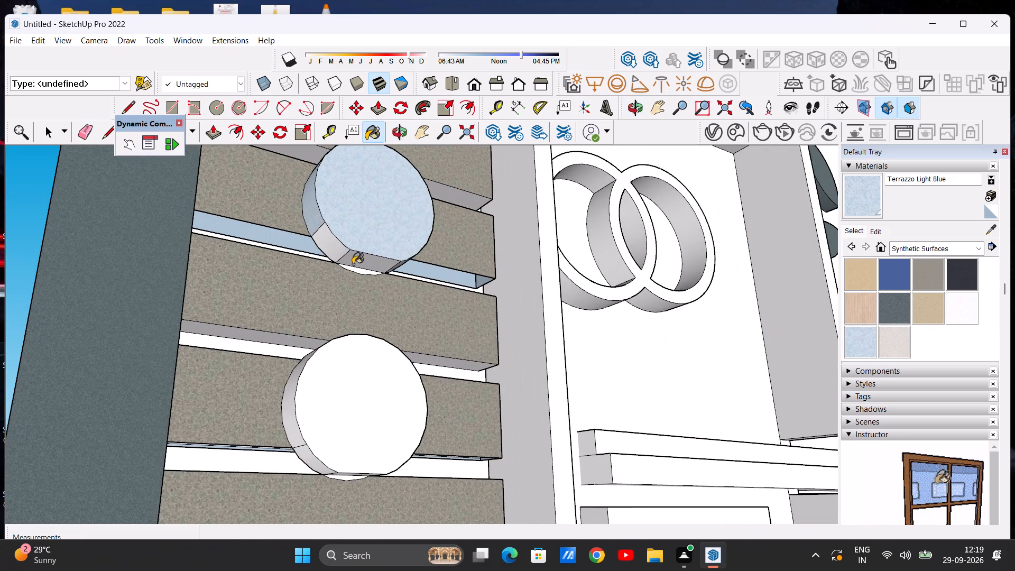
click(353, 264)
click(329, 247)
scroll(339, 256, down, 7)
middle_drag(412, 250, 204, 318)
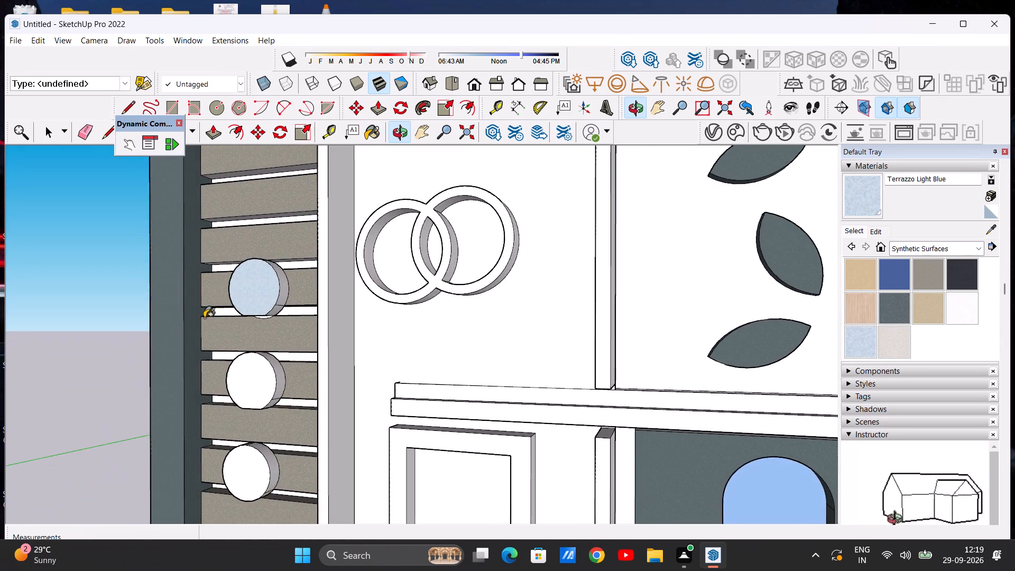
scroll(241, 268, up, 6)
click(302, 274)
click(296, 344)
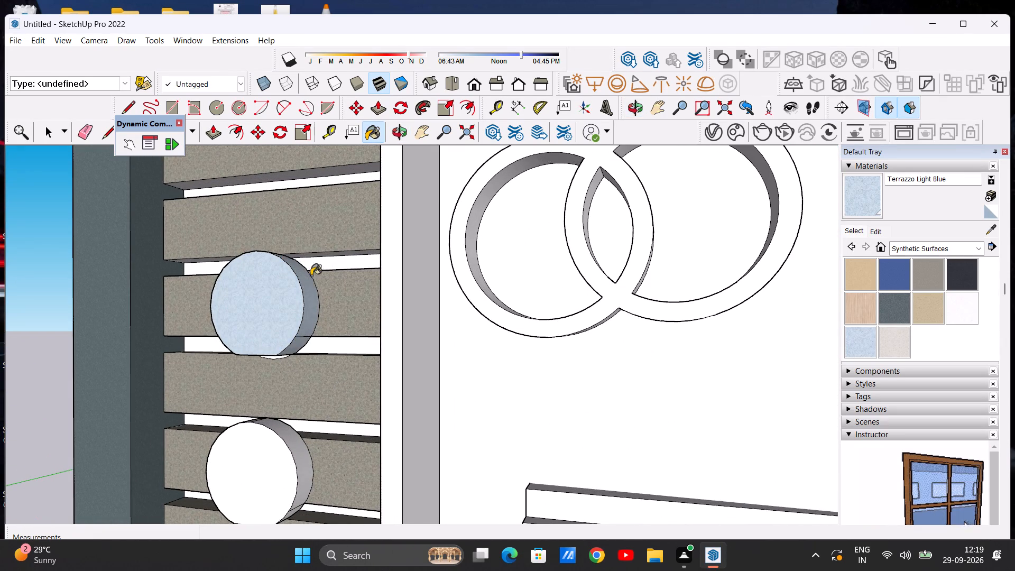
Paint the front faces of the middle and lowest discs with Terrazzo Light Blue.
scroll(304, 239, down, 4)
middle_drag(283, 279, 336, 310)
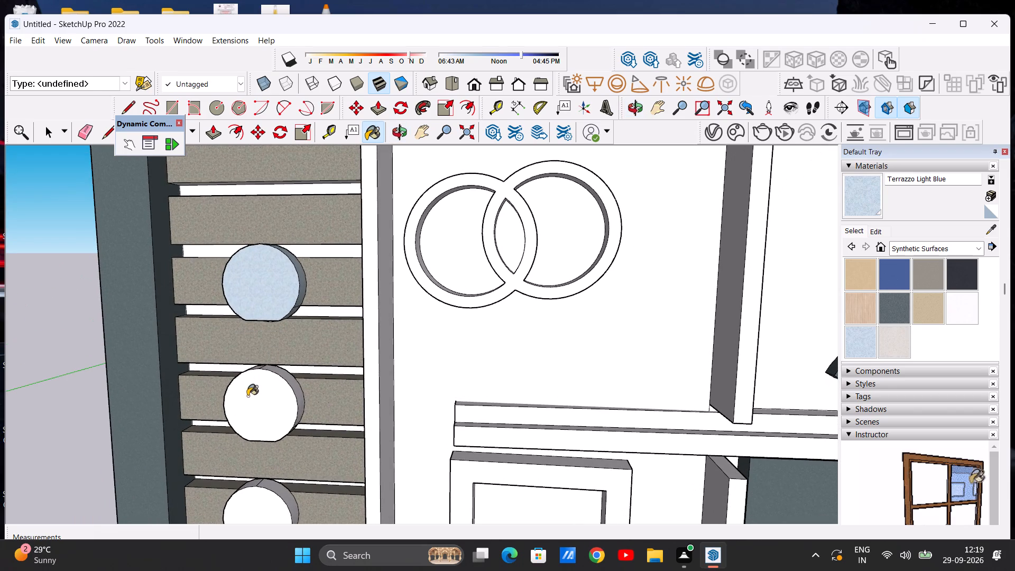
click(247, 396)
scroll(273, 289, down, 7)
scroll(237, 502, up, 6)
click(287, 334)
Paint the right rim faces of the lowest and middle discs with Terrazzo Light Blue.
middle_drag(335, 323, 178, 362)
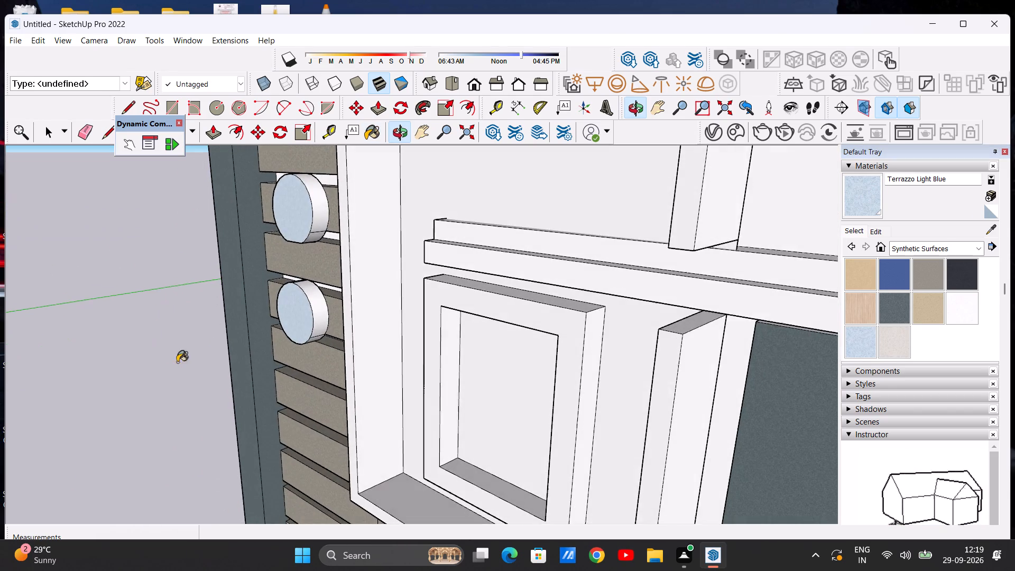
scroll(258, 305, up, 7)
click(367, 295)
scroll(337, 335, down, 8)
scroll(356, 204, up, 6)
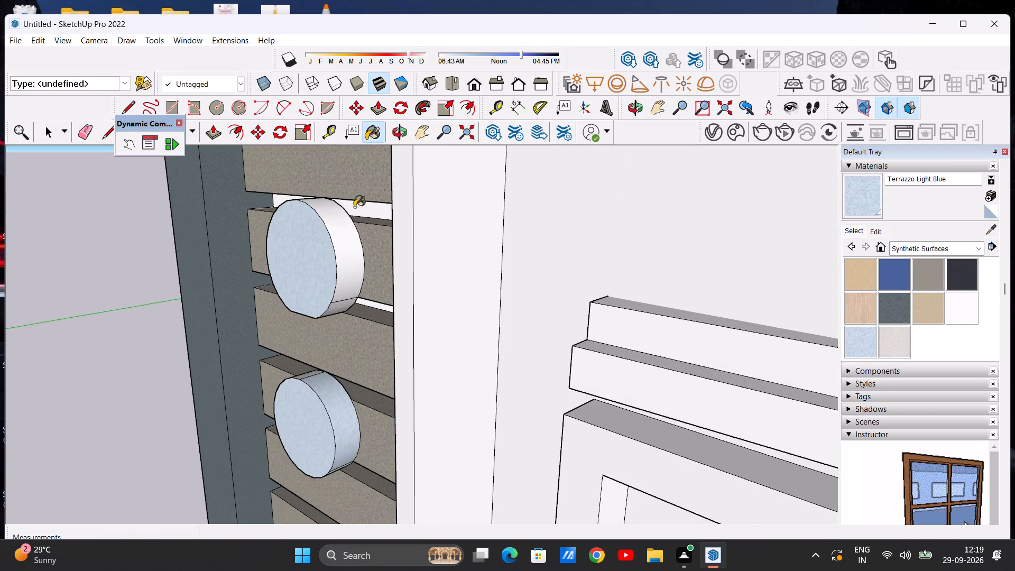
click(343, 229)
Paint the underside rim faces of the middle and lowest discs with Terrazzo Light Blue.
scroll(334, 257, down, 6)
middle_drag(345, 321, 355, 224)
scroll(317, 329, up, 6)
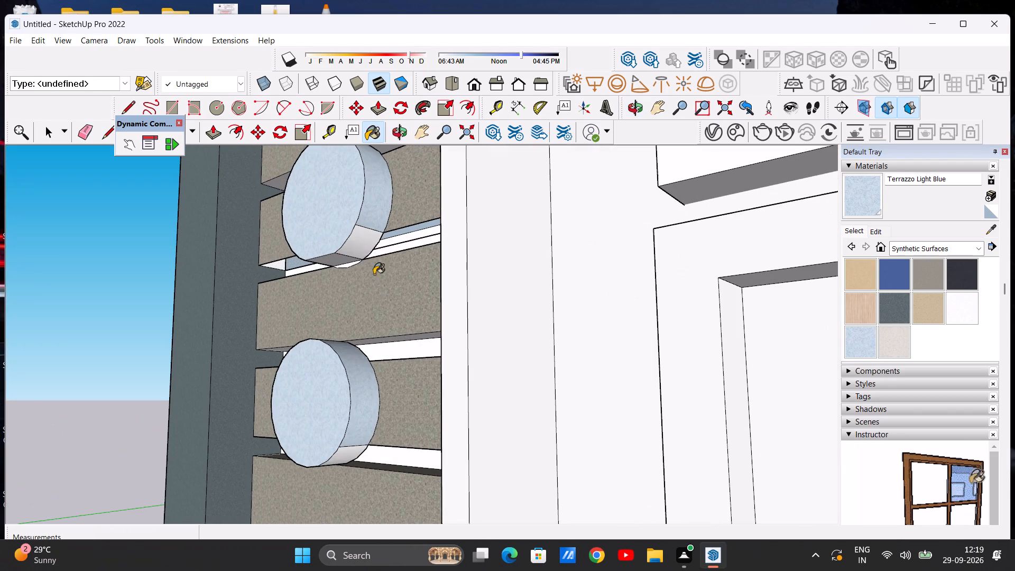
click(358, 250)
click(335, 264)
scroll(395, 210, down, 5)
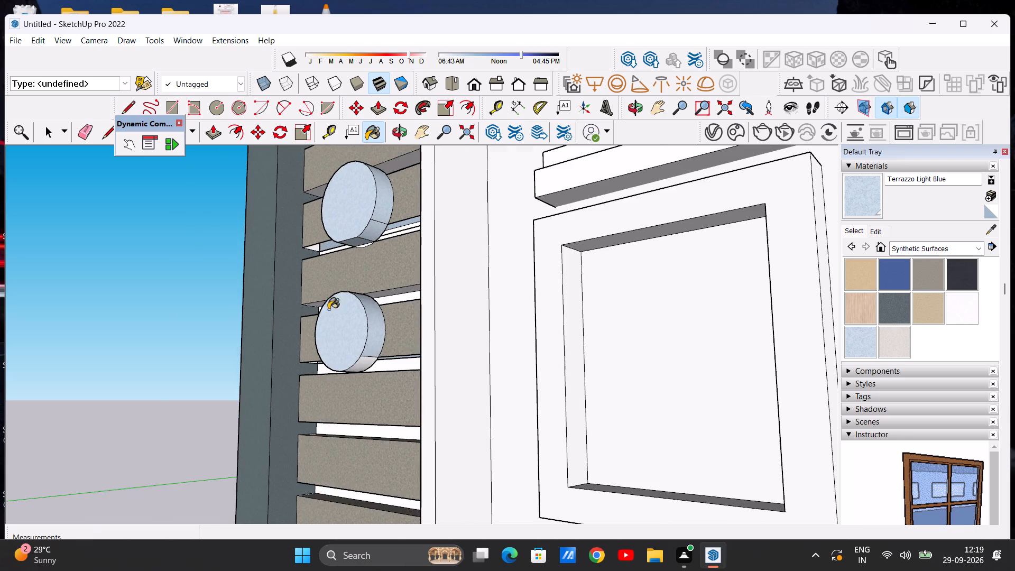
middle_drag(266, 453, 358, 294)
scroll(345, 377, up, 6)
click(358, 314)
scroll(358, 317, down, 5)
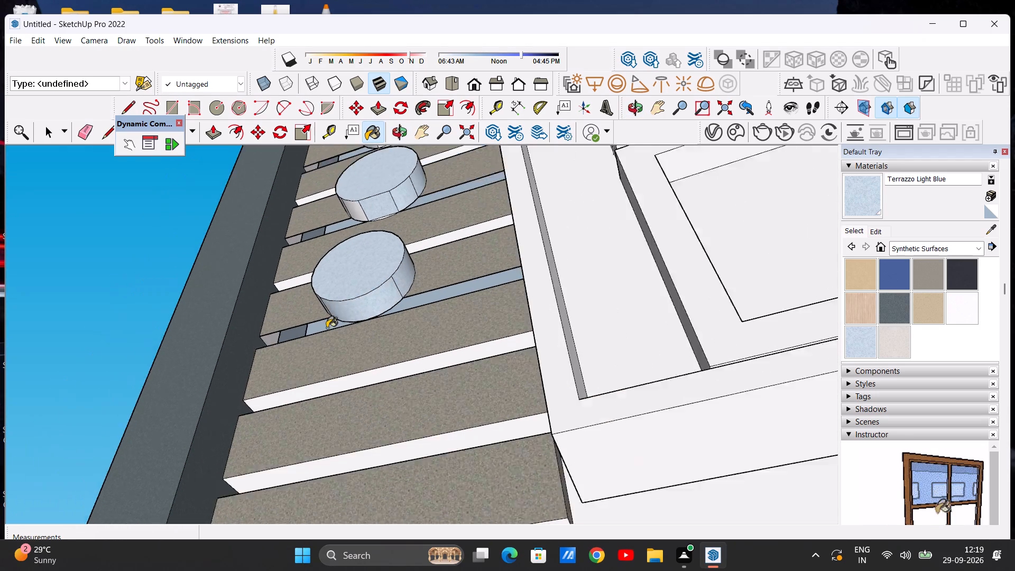
Paint the left rim faces of the lowest and middle discs with Terrazzo Light Blue.
middle_drag(297, 317, 524, 468)
scroll(454, 329, up, 3)
middle_drag(447, 338, 405, 517)
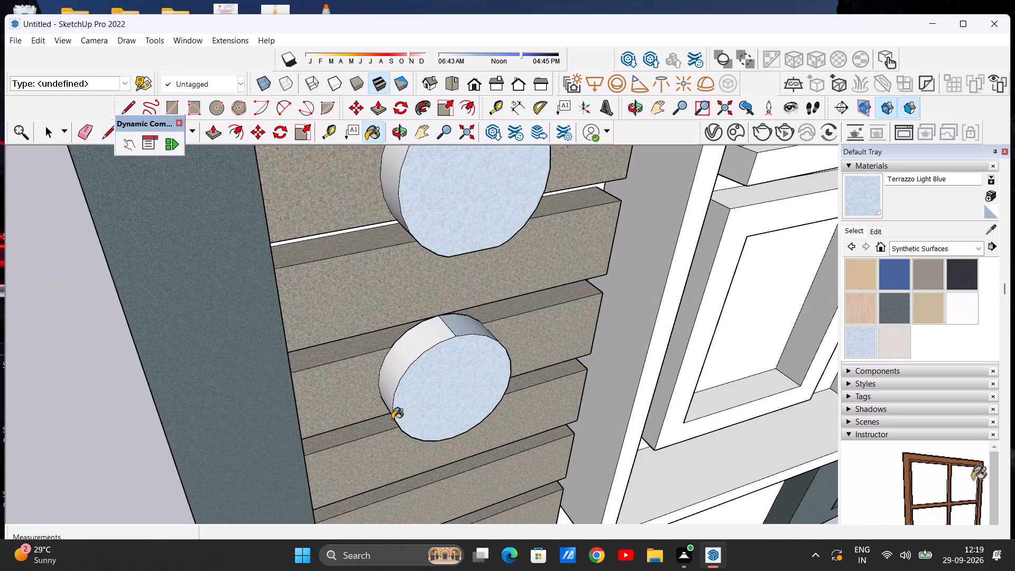
click(407, 357)
scroll(380, 484, down, 8)
scroll(389, 375, up, 6)
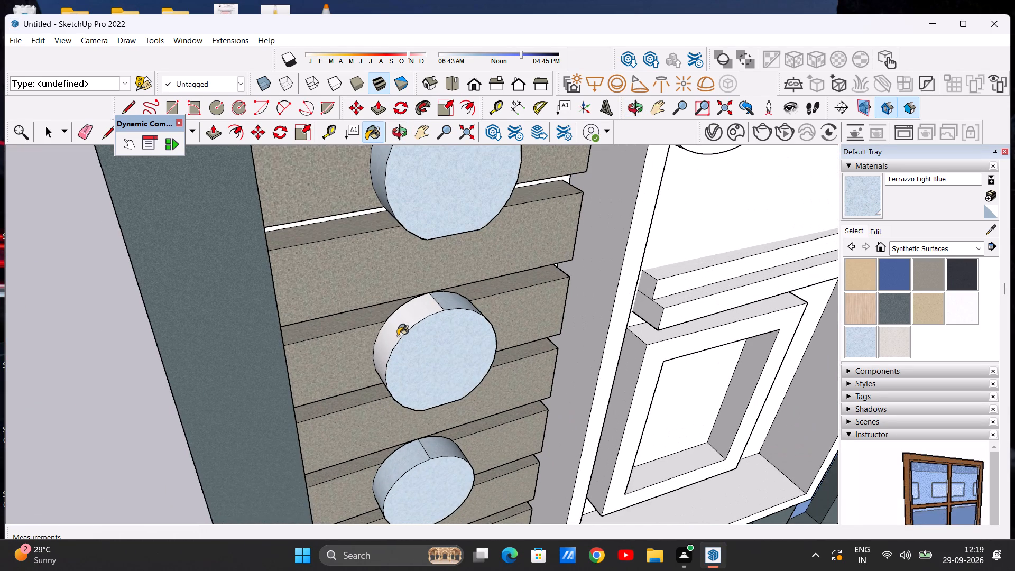
click(398, 335)
key(space)
Examine the whole front elevation from several angles, including the discs and the framed panel with rings.
scroll(397, 342, down, 2)
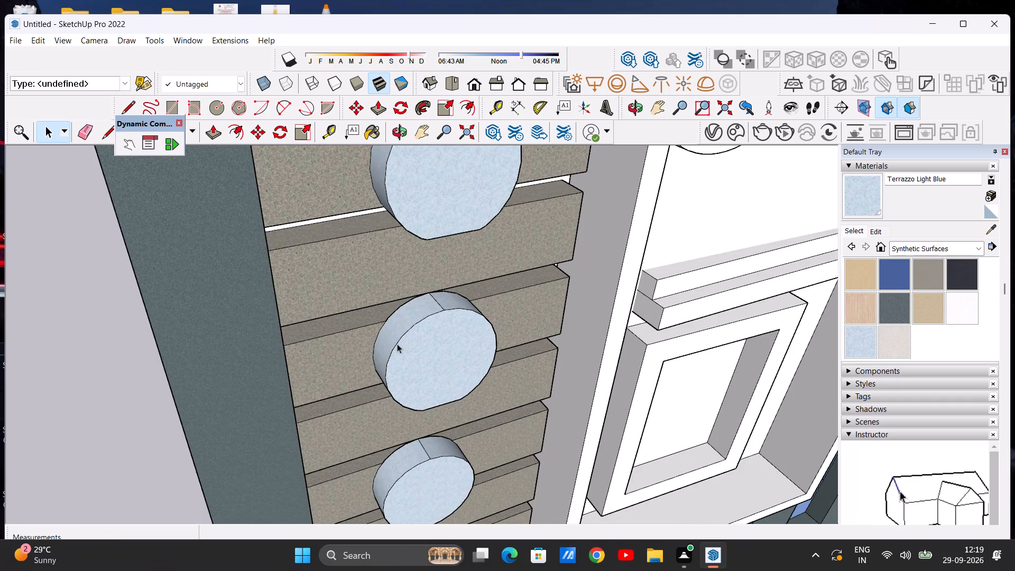
scroll(397, 344, down, 19)
middle_drag(429, 399, 163, 278)
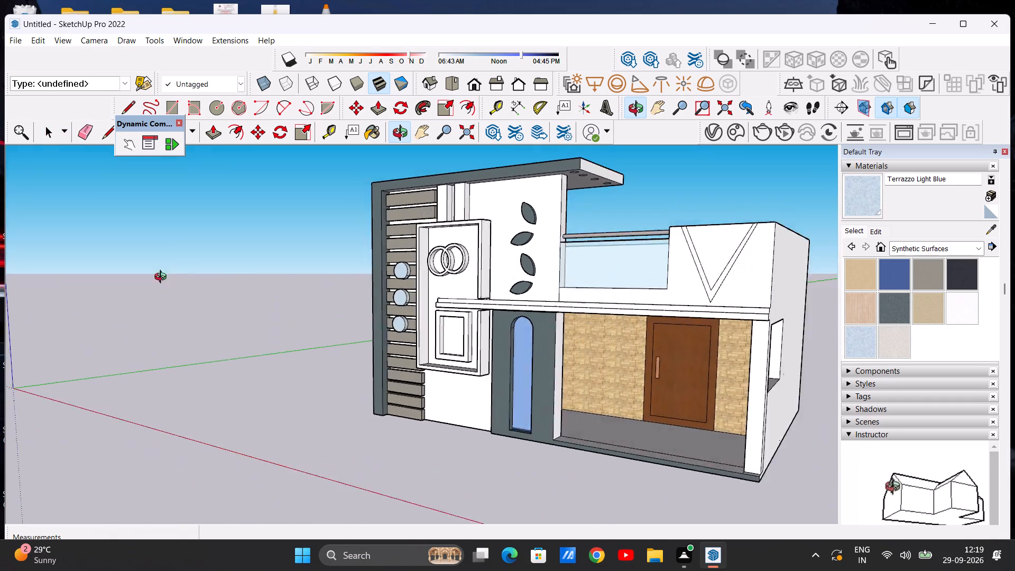
middle_drag(163, 278, 351, 320)
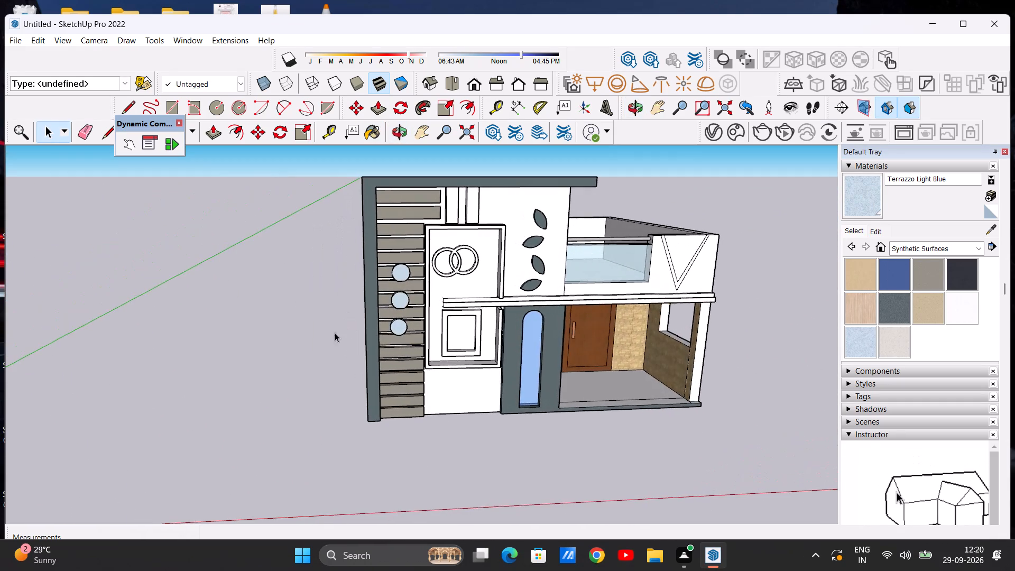
scroll(321, 344, down, 5)
scroll(590, 335, up, 5)
middle_drag(486, 382, 437, 346)
scroll(383, 331, up, 4)
scroll(405, 347, down, 2)
middle_drag(375, 347, 427, 364)
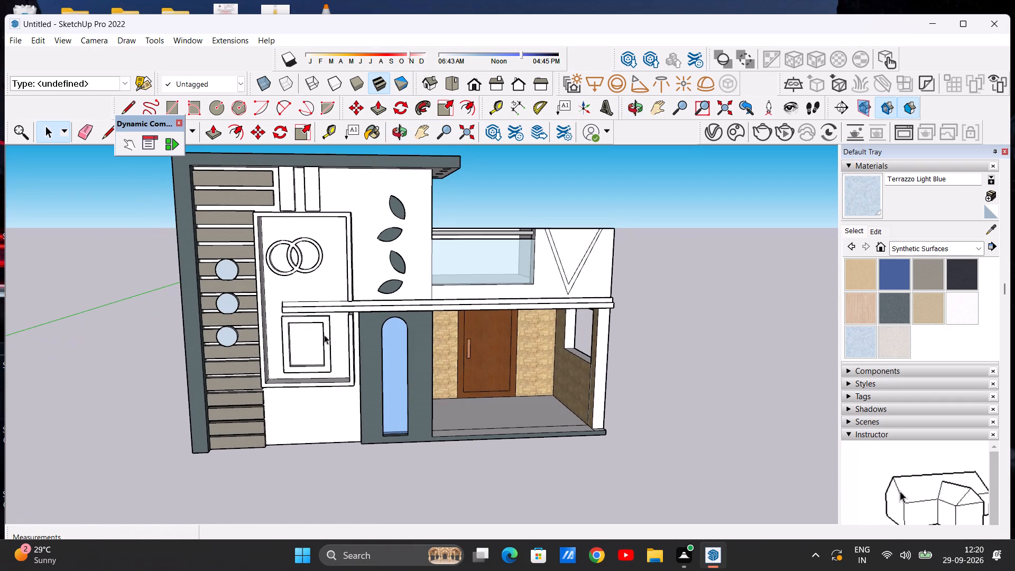
scroll(319, 345, down, 4)
scroll(290, 269, up, 7)
scroll(387, 288, up, 6)
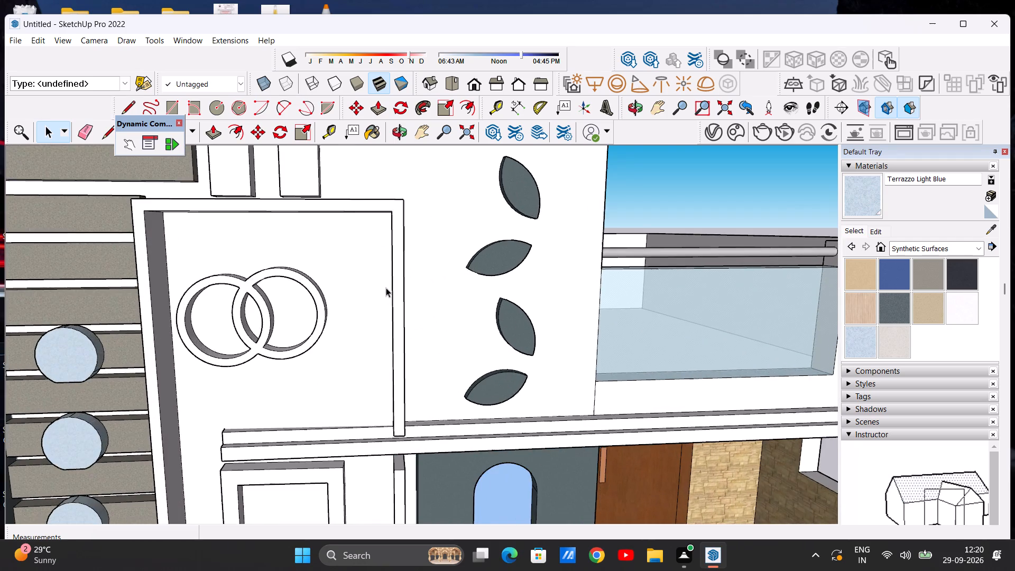
scroll(371, 290, down, 6)
Paint the recessed back wall of the framed panel, behind the rings and square frame, with Formica Laminate Light.
click(862, 307)
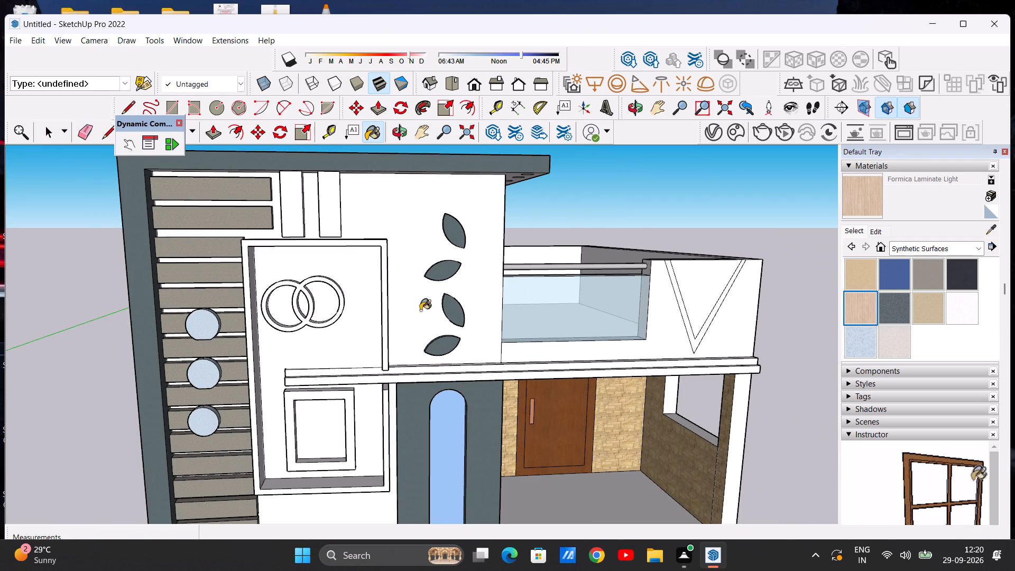
click(319, 263)
scroll(324, 347, up, 4)
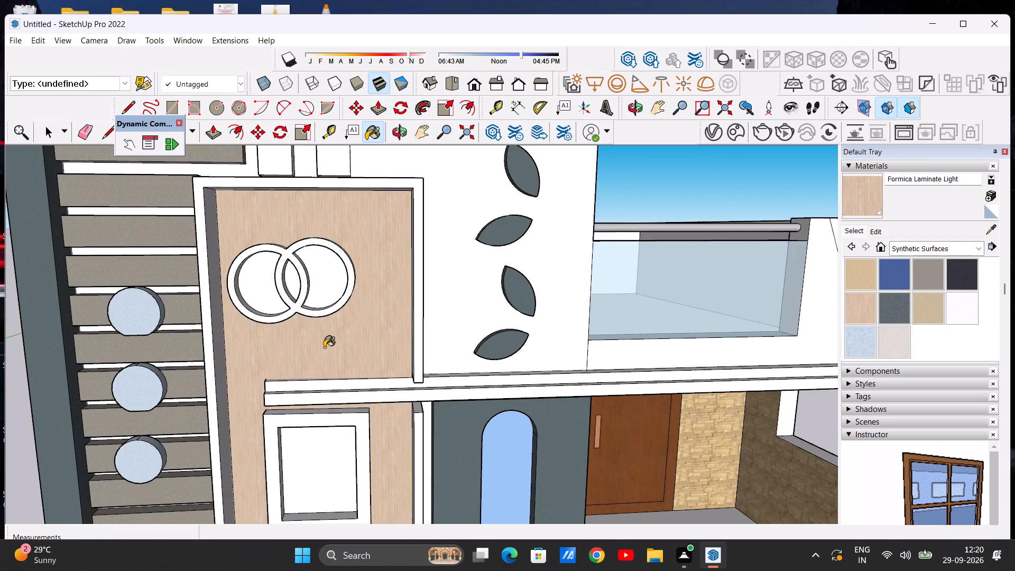
Paint the framed panel's inner left face and both inner right faces, above and below the ledge, with Formica Laminate Light.
scroll(324, 347, down, 9)
scroll(303, 395, up, 7)
middle_drag(286, 388, 357, 368)
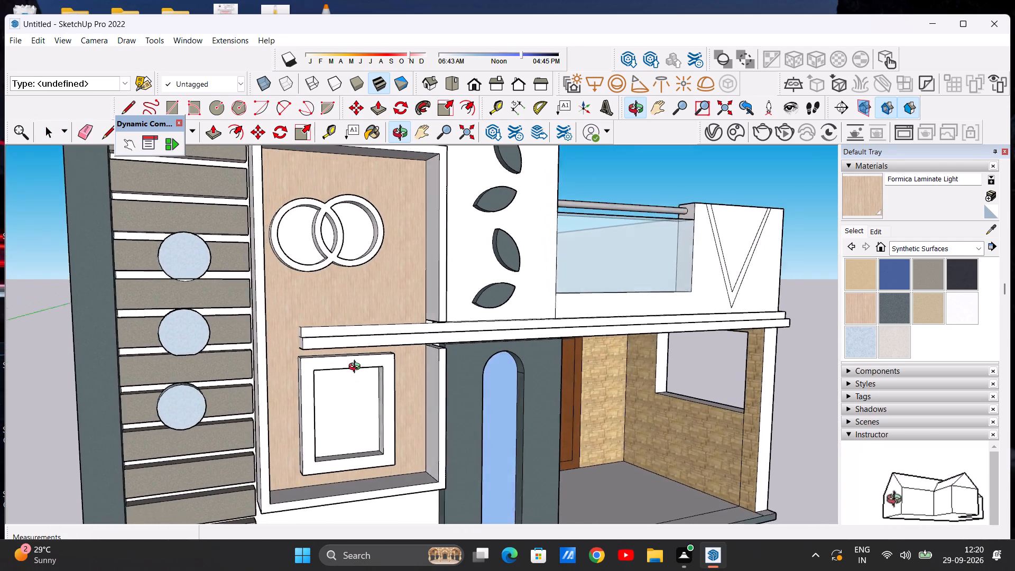
middle_drag(357, 368, 379, 361)
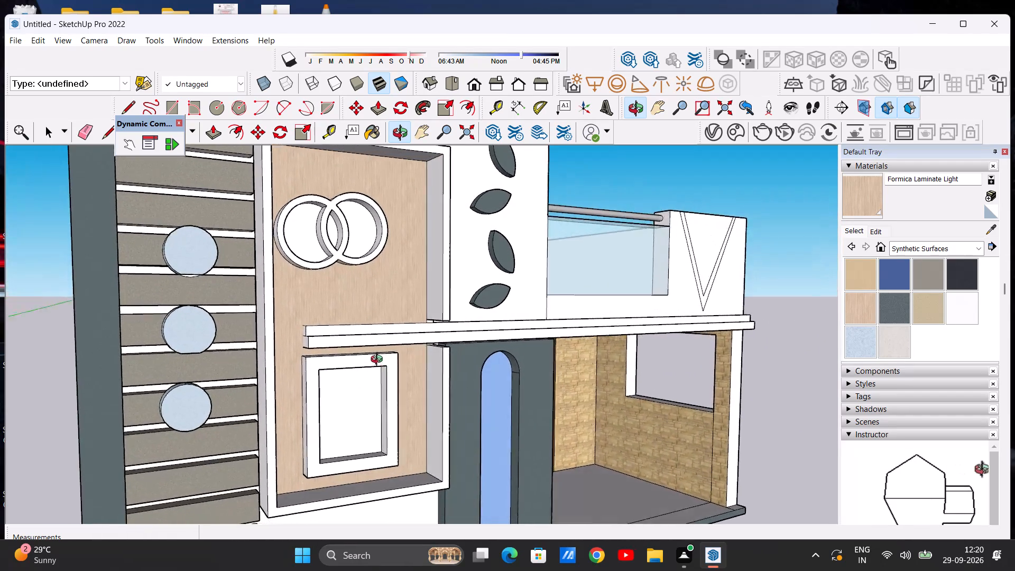
middle_drag(379, 361, 373, 412)
scroll(357, 288, up, 7)
middle_drag(420, 284, 416, 285)
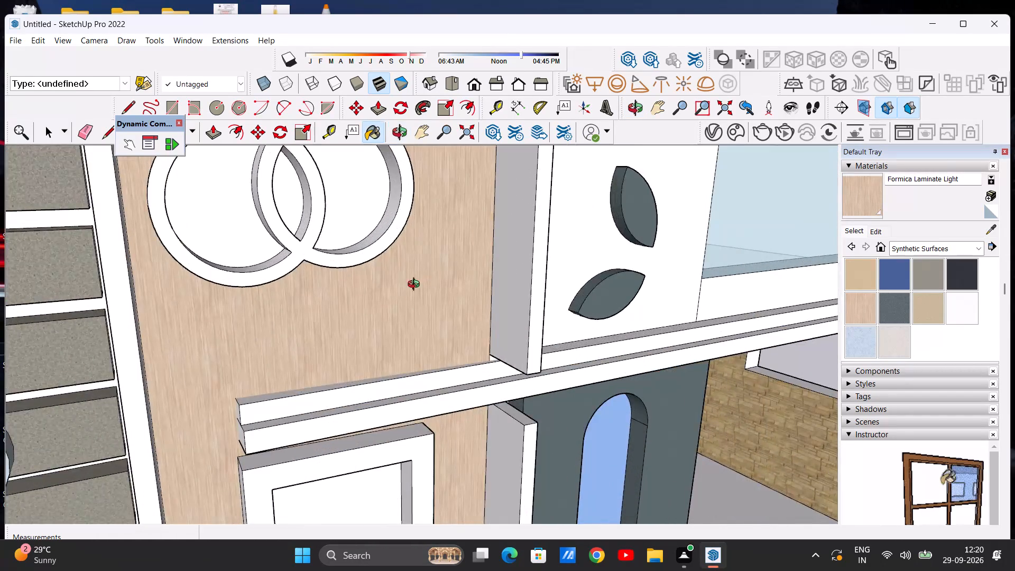
middle_drag(416, 285, 214, 290)
scroll(211, 290, up, 5)
click(188, 294)
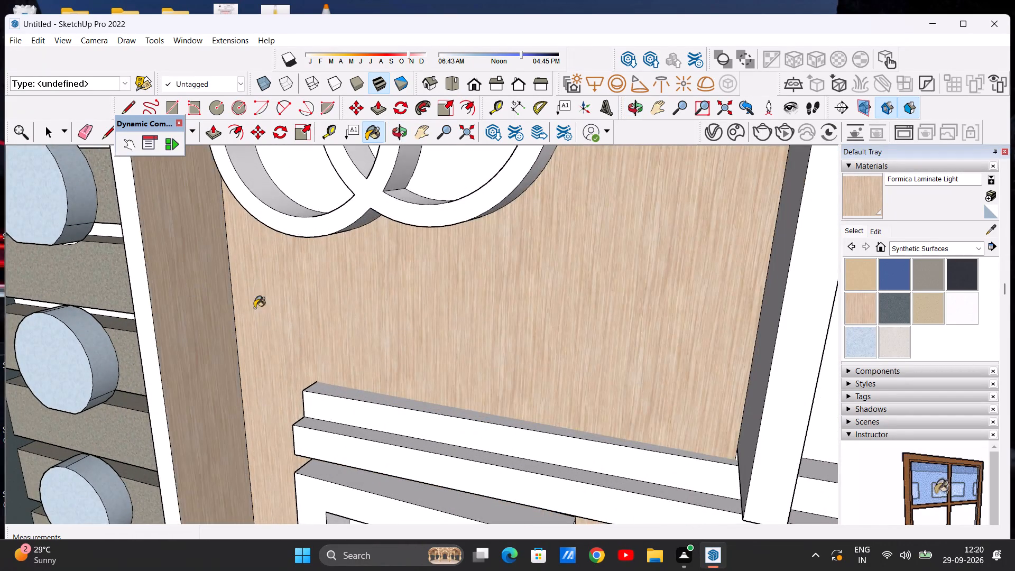
scroll(482, 309, down, 8)
scroll(545, 290, up, 6)
middle_drag(441, 307, 707, 294)
click(631, 275)
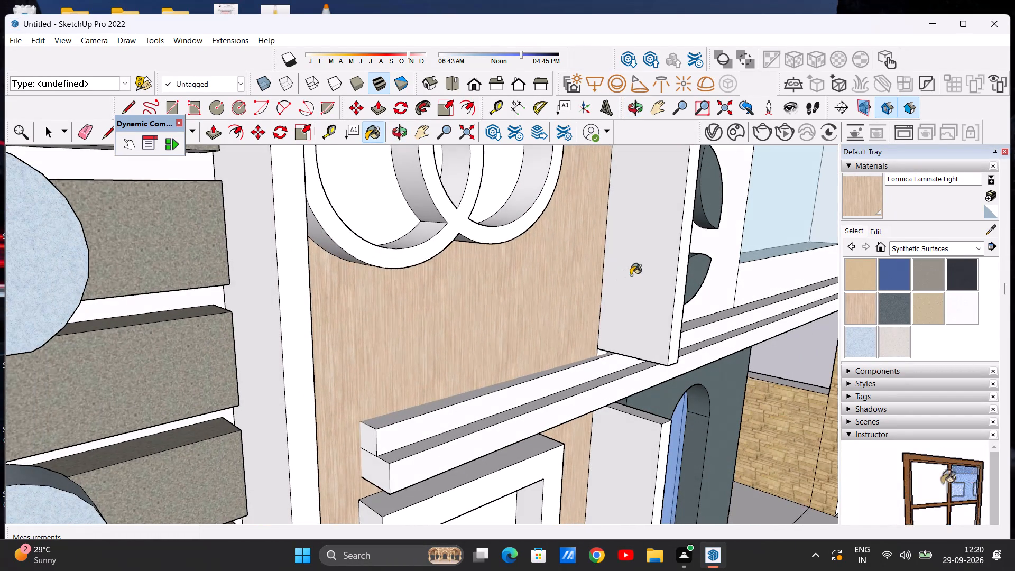
scroll(439, 264, down, 7)
scroll(612, 464, up, 7)
click(436, 405)
scroll(441, 404, down, 8)
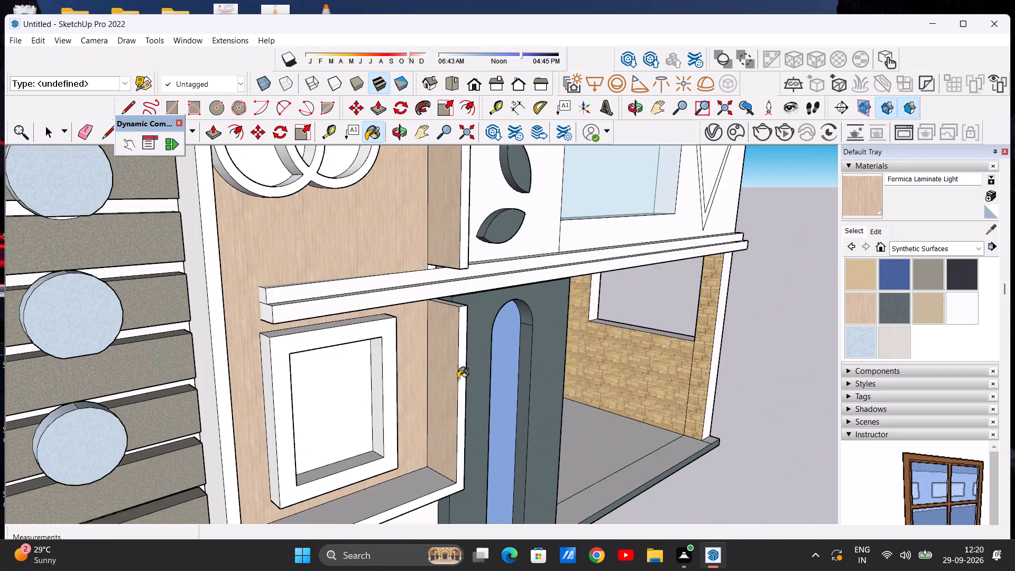
Paint the inner bottom and inner top faces of the framed panel with Formica Laminate Light.
scroll(458, 379, down, 10)
middle_drag(451, 419, 397, 472)
scroll(425, 423, up, 12)
click(433, 452)
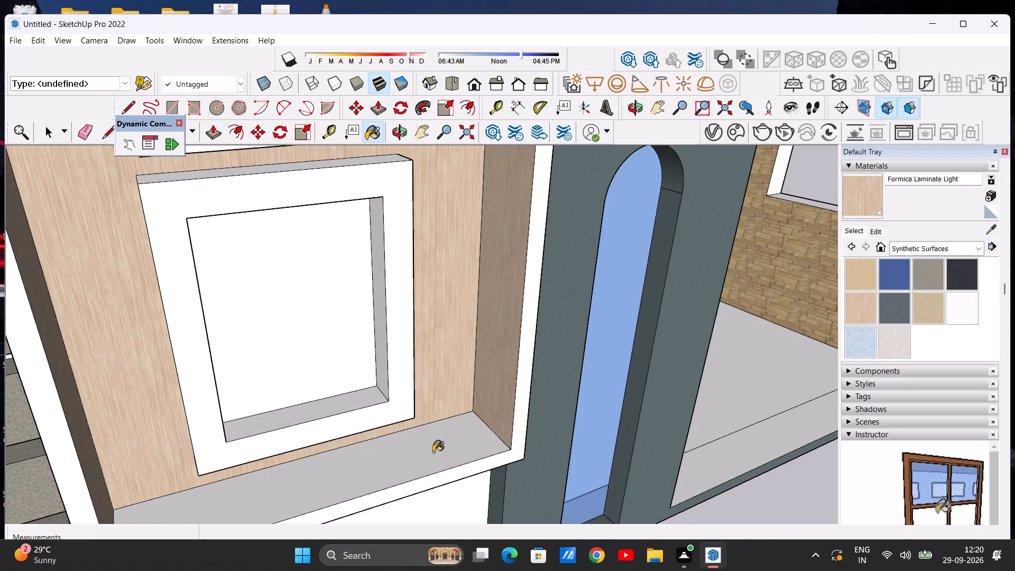
scroll(433, 455, down, 14)
scroll(426, 379, down, 3)
middle_drag(418, 391, 357, 186)
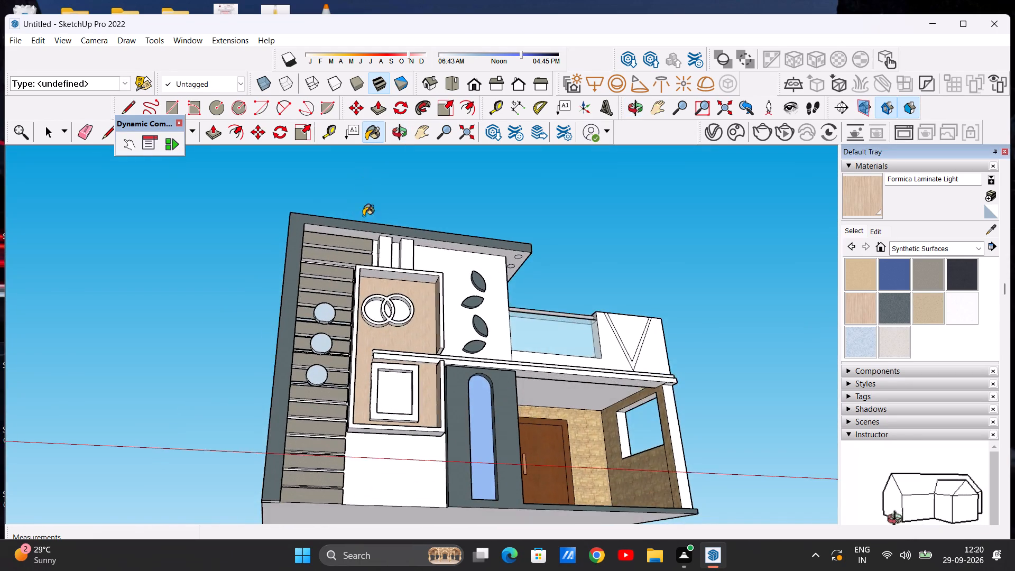
scroll(376, 283, up, 13)
click(382, 258)
scroll(386, 299, down, 7)
middle_drag(391, 344, 368, 482)
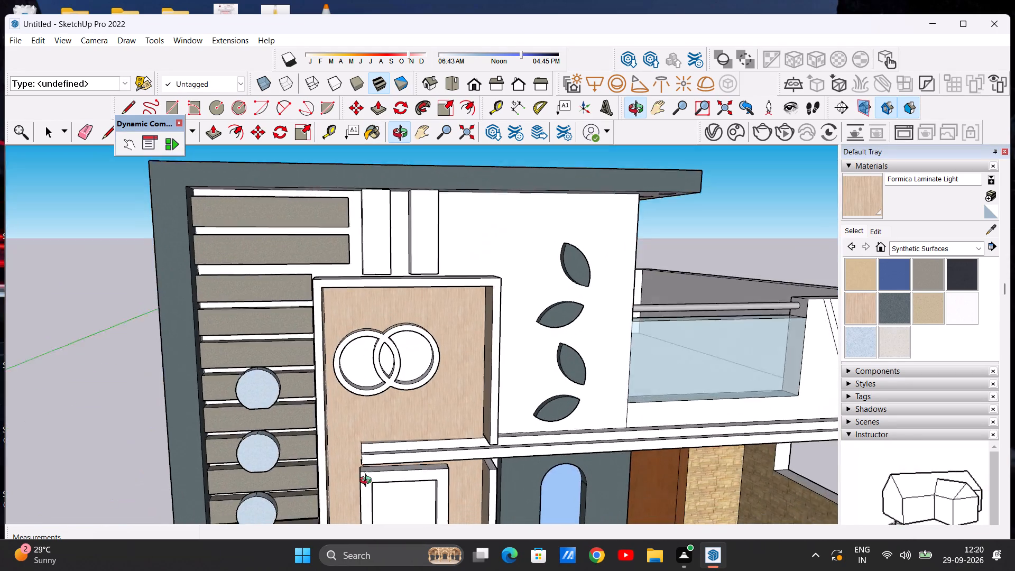
middle_drag(368, 482, 342, 467)
scroll(343, 452, down, 15)
scroll(409, 459, up, 9)
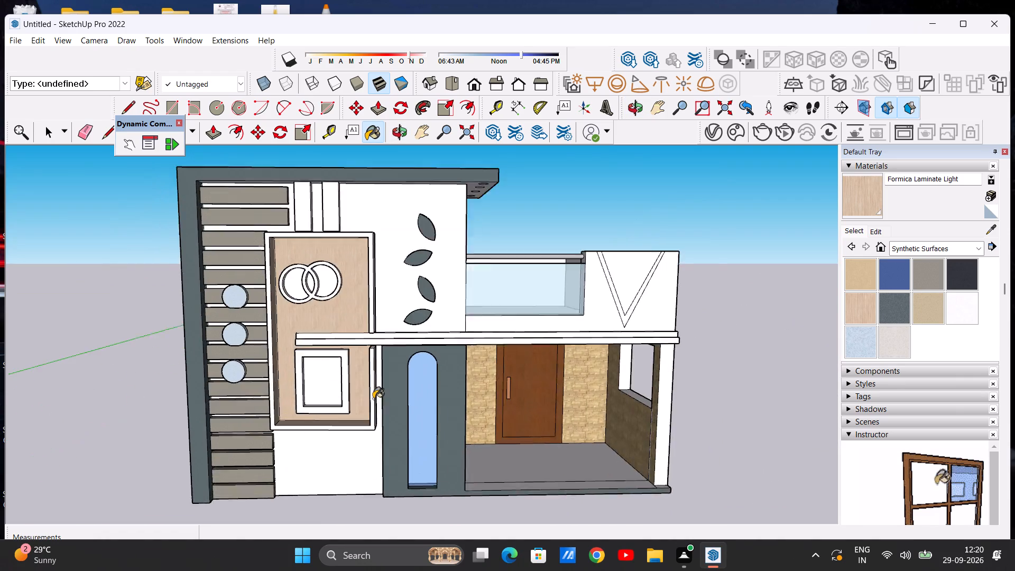
scroll(329, 358, down, 7)
scroll(419, 380, up, 7)
key(space)
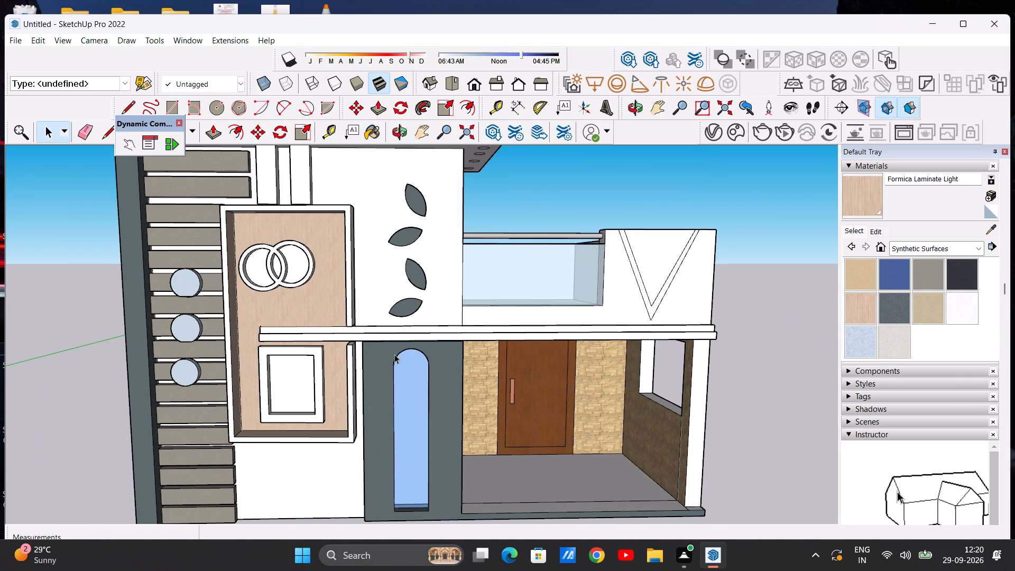
Examine the front elevation from several angles, focusing on the laminate-lined panel with its interlocking rings and square frame.
scroll(441, 343, down, 7)
scroll(380, 362, up, 7)
middle_drag(472, 340, 414, 340)
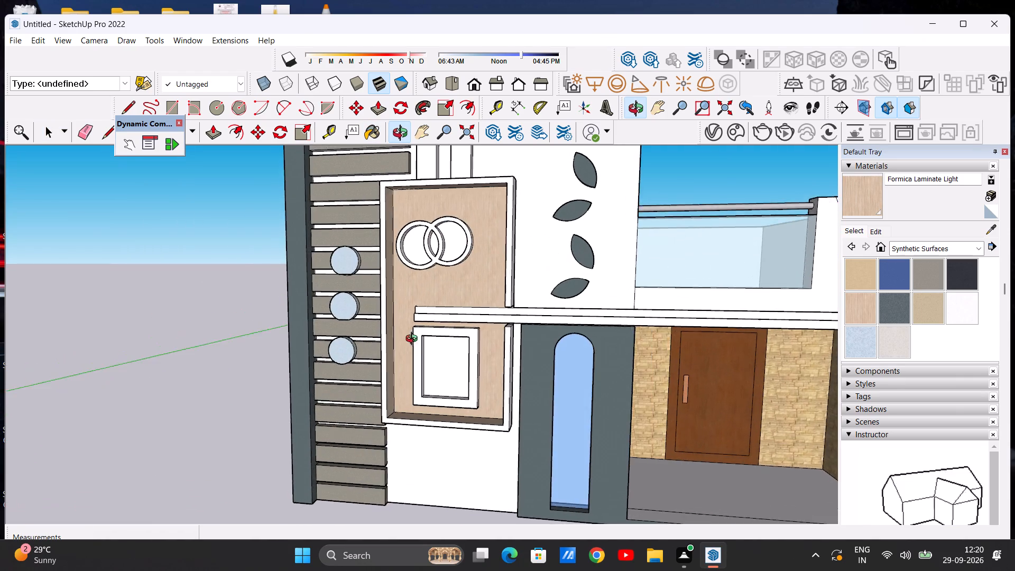
middle_drag(414, 340, 461, 381)
scroll(465, 307, up, 8)
scroll(437, 306, down, 6)
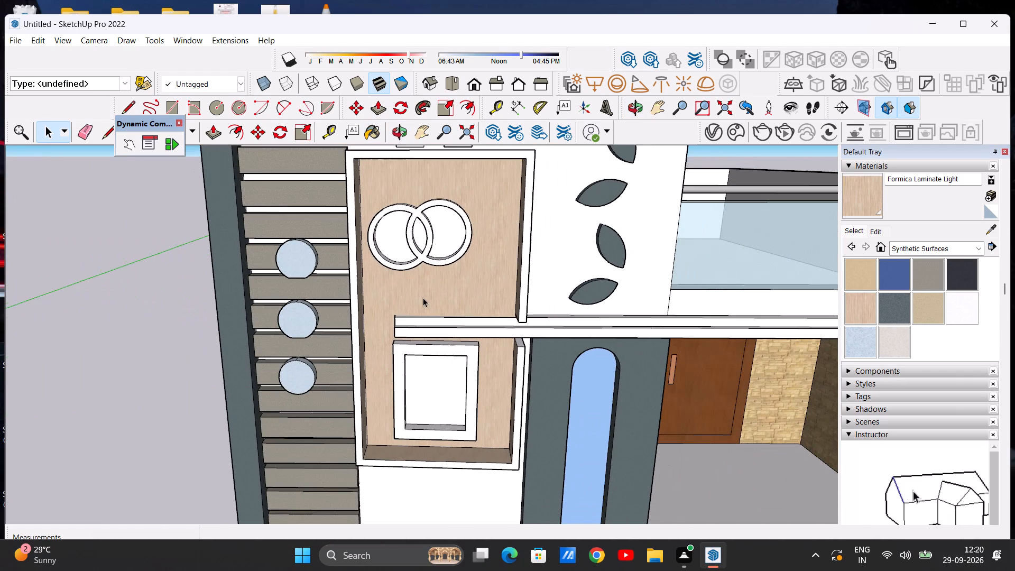
scroll(420, 235, up, 6)
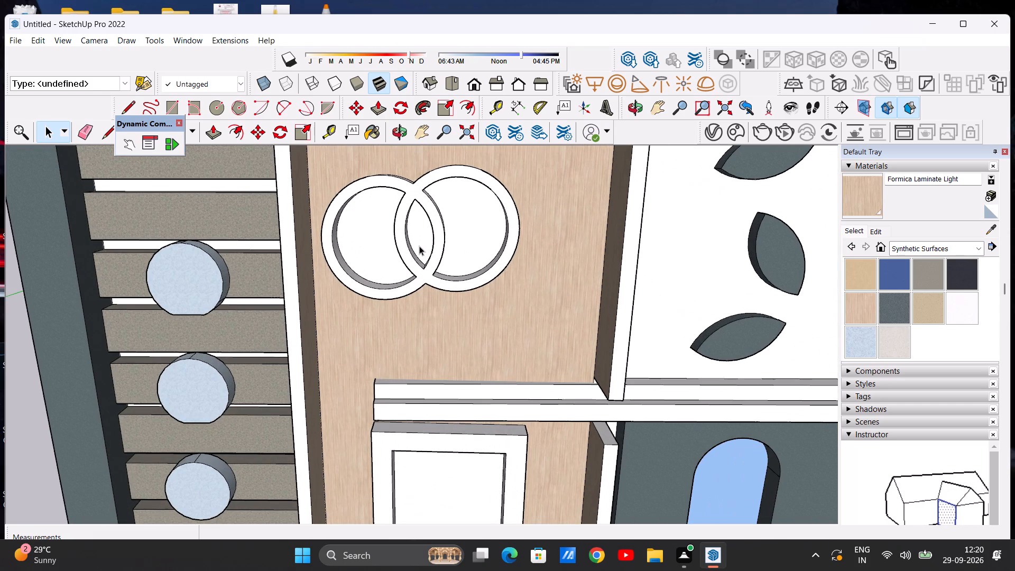
scroll(419, 252, down, 5)
middle_drag(416, 264, 524, 361)
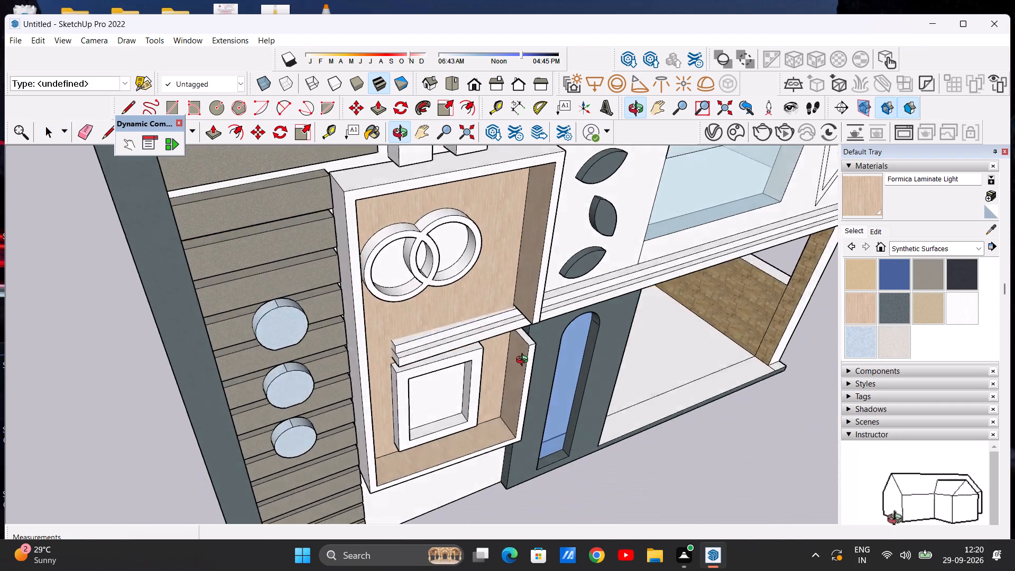
middle_drag(524, 361, 420, 257)
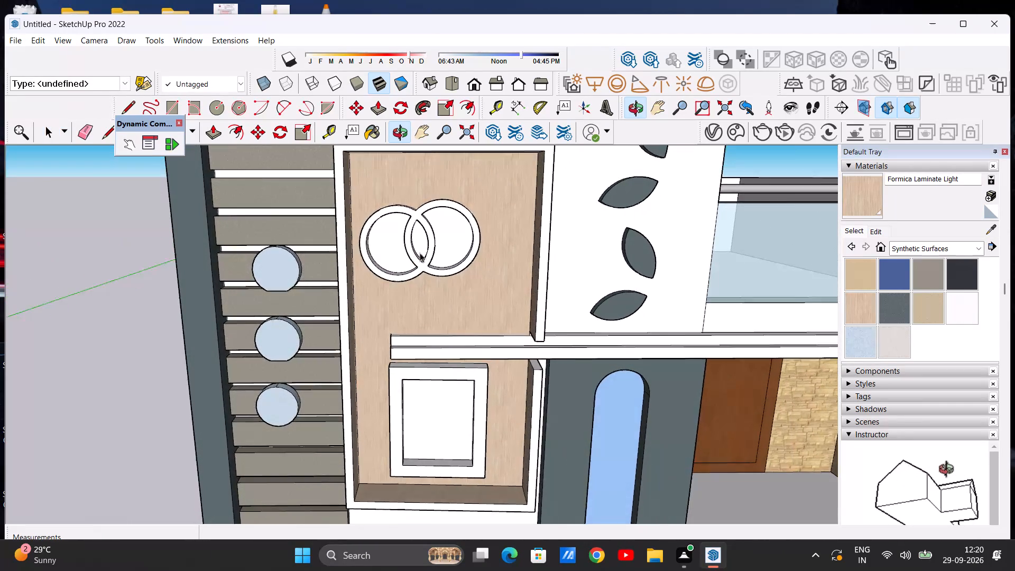
scroll(422, 254, up, 7)
scroll(412, 271, down, 16)
scroll(431, 265, up, 7)
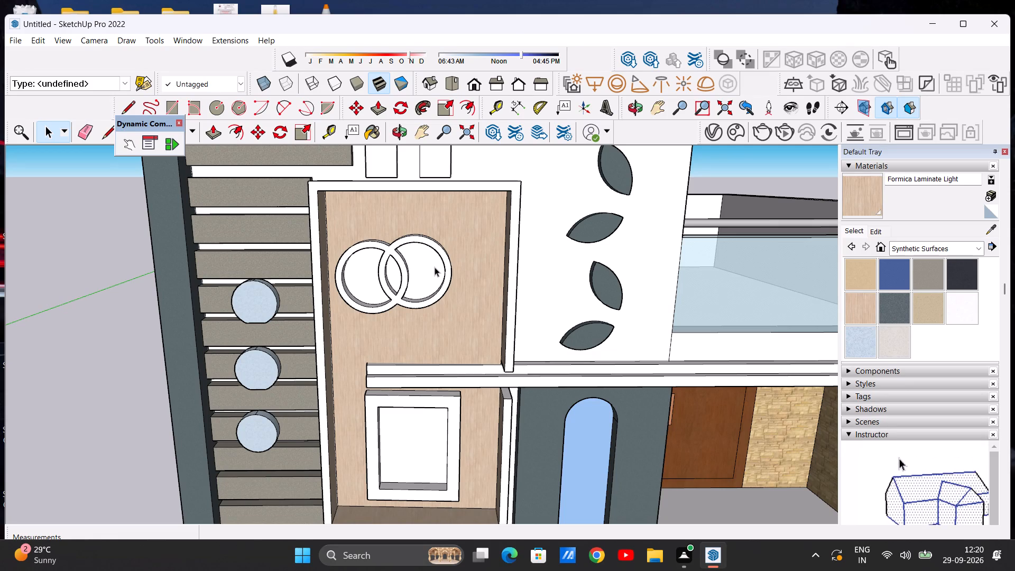
scroll(438, 268, down, 14)
scroll(441, 266, up, 9)
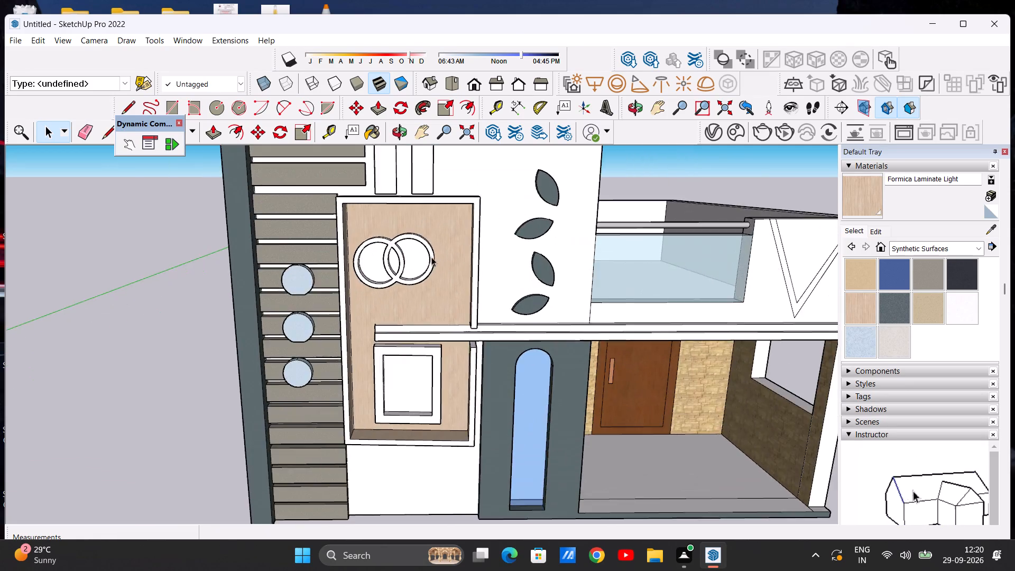
middle_drag(381, 283, 461, 272)
scroll(365, 263, up, 7)
scroll(374, 259, down, 9)
middle_drag(433, 238, 404, 233)
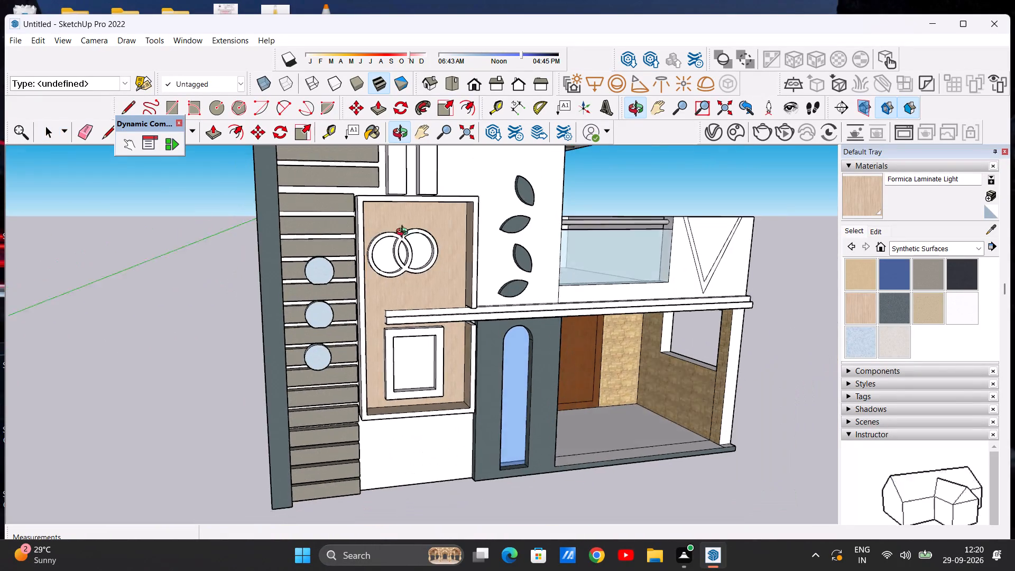
middle_drag(404, 233, 382, 205)
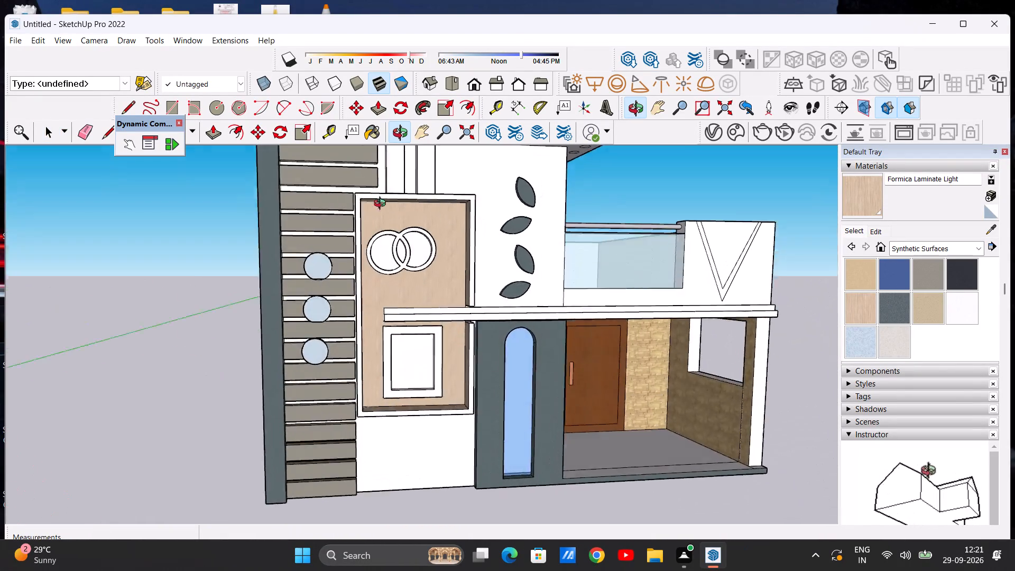
middle_drag(382, 205, 384, 251)
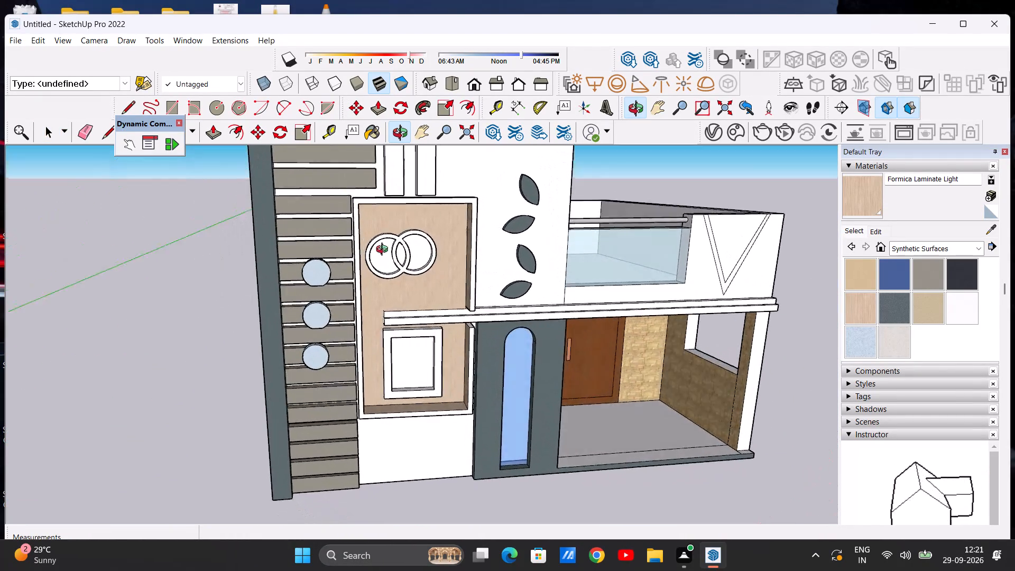
middle_drag(384, 251, 165, 263)
scroll(391, 291, up, 9)
middle_drag(377, 281, 510, 270)
scroll(510, 270, up, 1)
scroll(510, 270, down, 6)
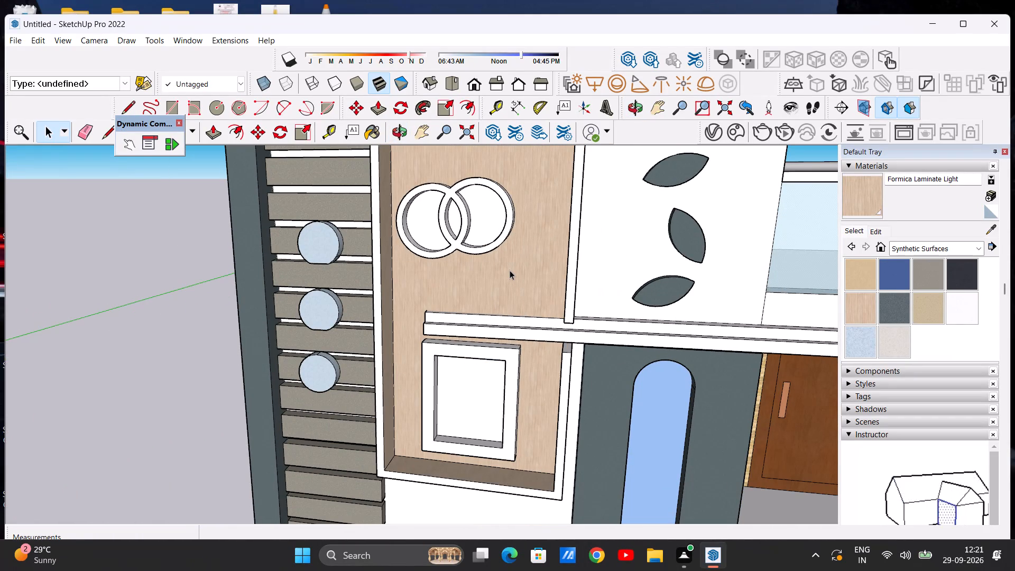
scroll(510, 270, down, 8)
middle_drag(491, 278, 577, 255)
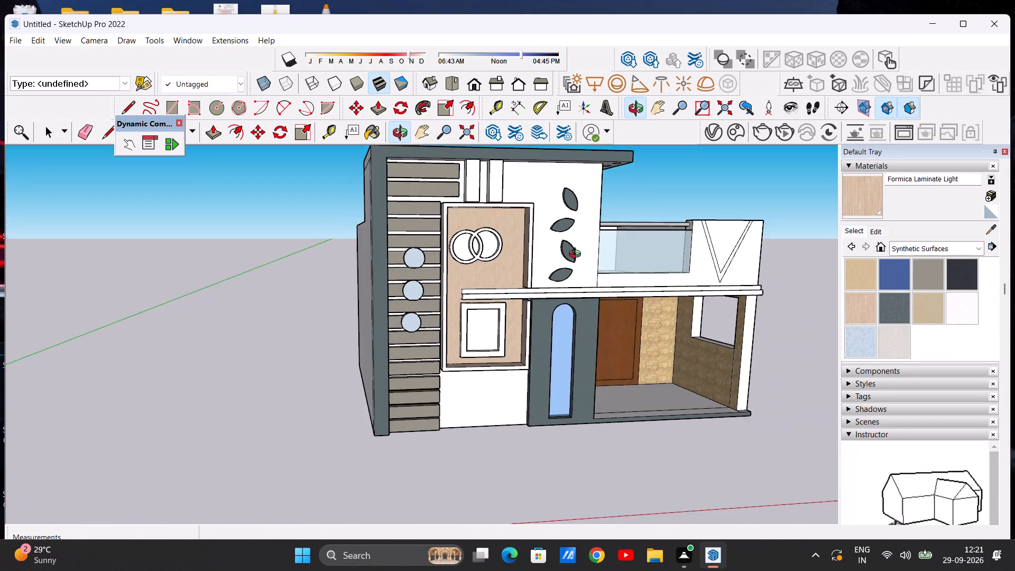
middle_drag(577, 255, 500, 266)
scroll(505, 268, up, 8)
middle_drag(474, 283, 523, 288)
scroll(512, 275, down, 7)
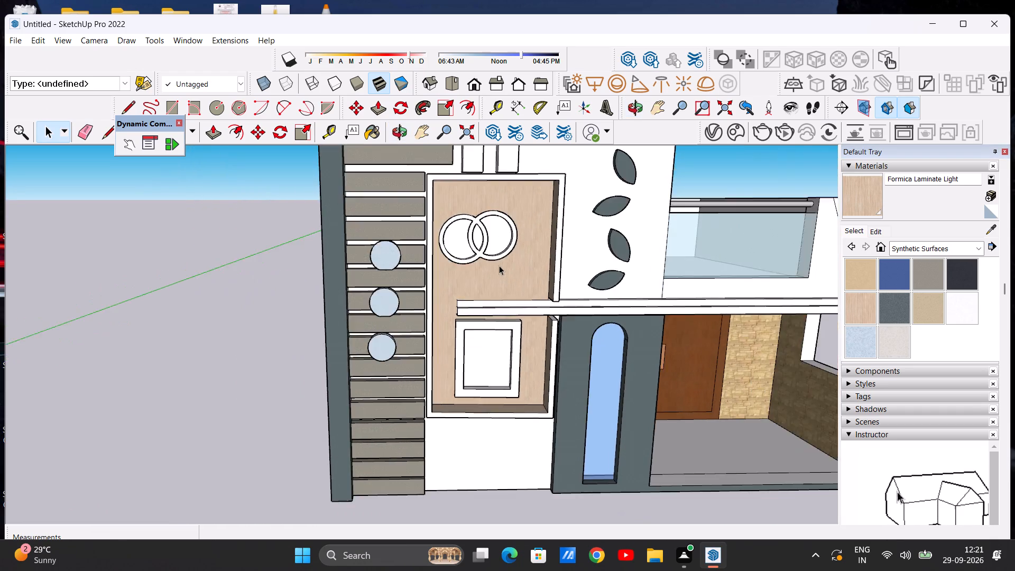
scroll(504, 247, up, 8)
scroll(427, 259, down, 6)
middle_drag(572, 303, 556, 292)
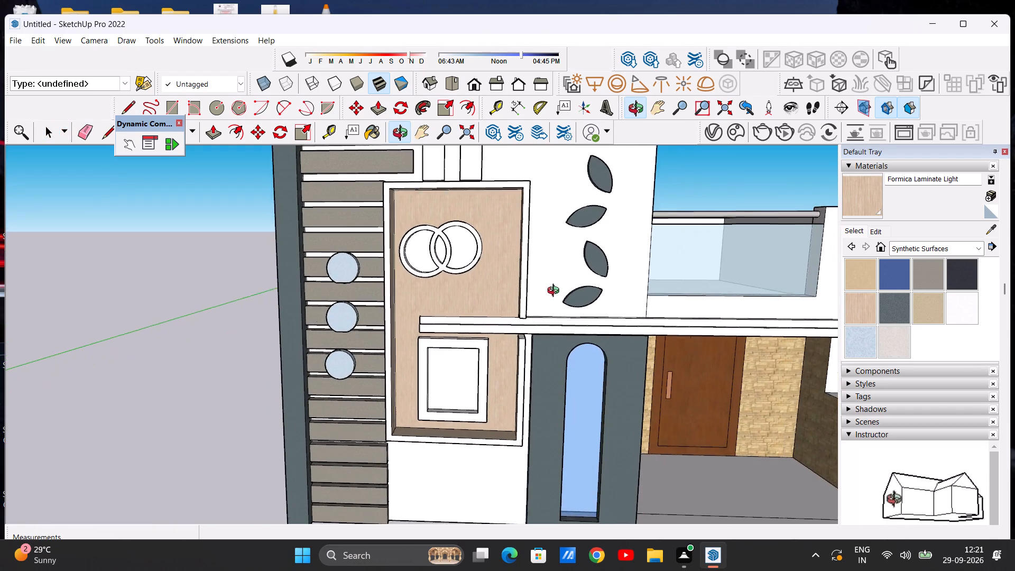
middle_drag(556, 292, 565, 292)
scroll(433, 289, up, 5)
scroll(425, 285, down, 20)
scroll(425, 285, down, 1)
scroll(411, 266, up, 9)
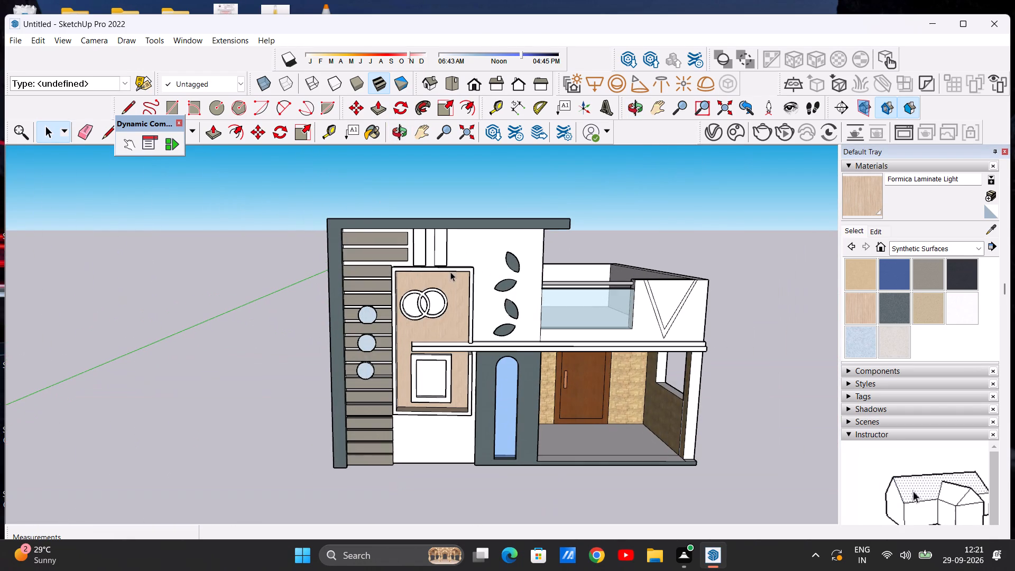
Examine the elevation in the standard Front view and inspect the interlocking rings on the laminate panel up close.
click(469, 85)
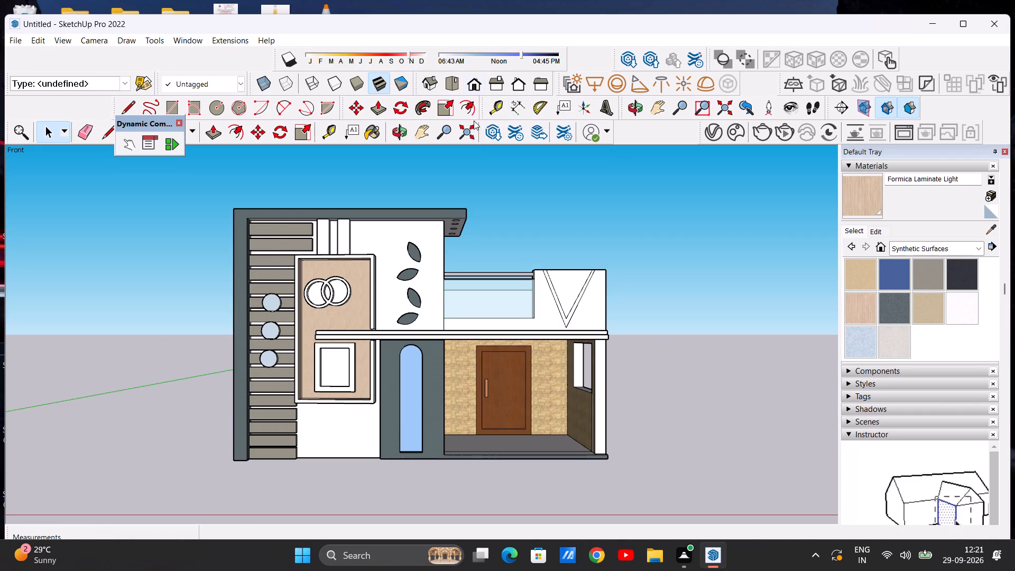
scroll(285, 305, up, 7)
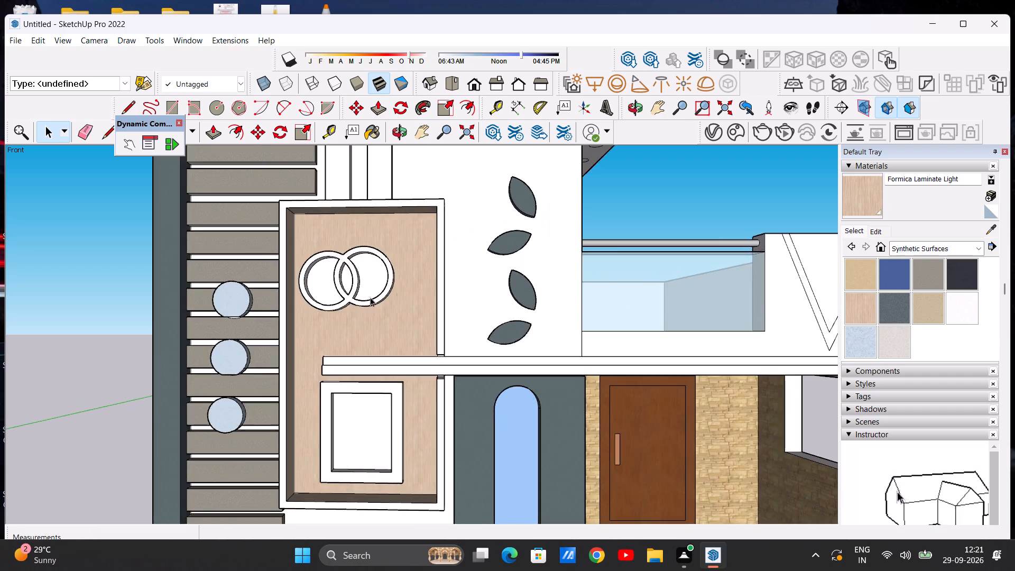
scroll(601, 272, down, 6)
scroll(481, 265, up, 5)
scroll(404, 249, down, 10)
scroll(439, 263, up, 3)
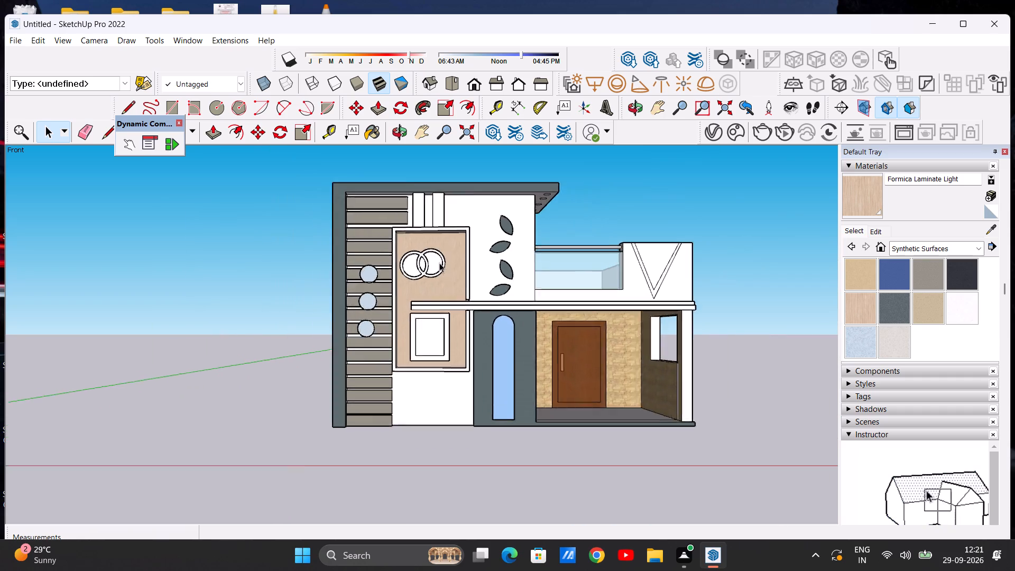
scroll(439, 263, up, 8)
middle_drag(425, 277, 471, 323)
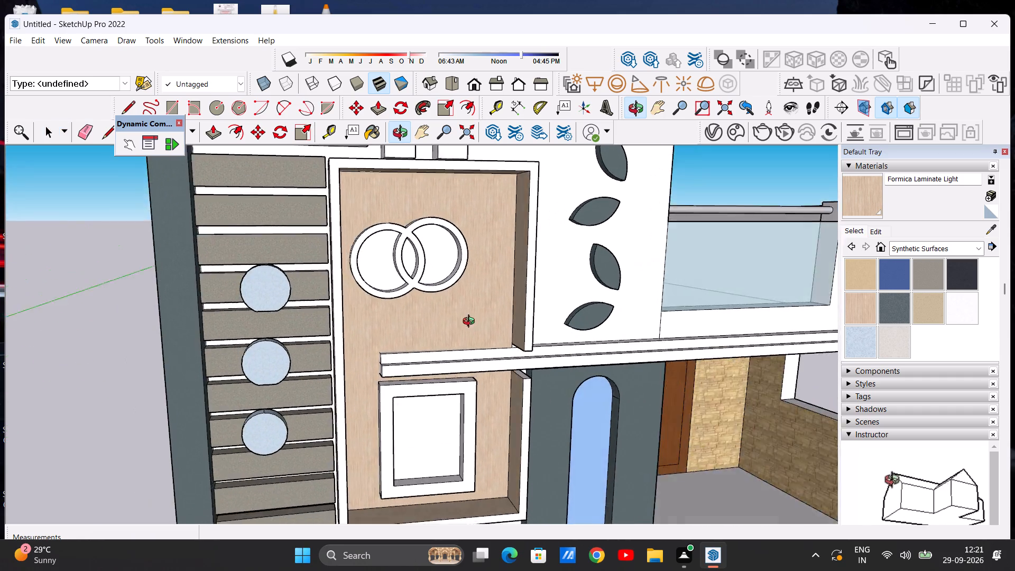
middle_drag(471, 323, 419, 346)
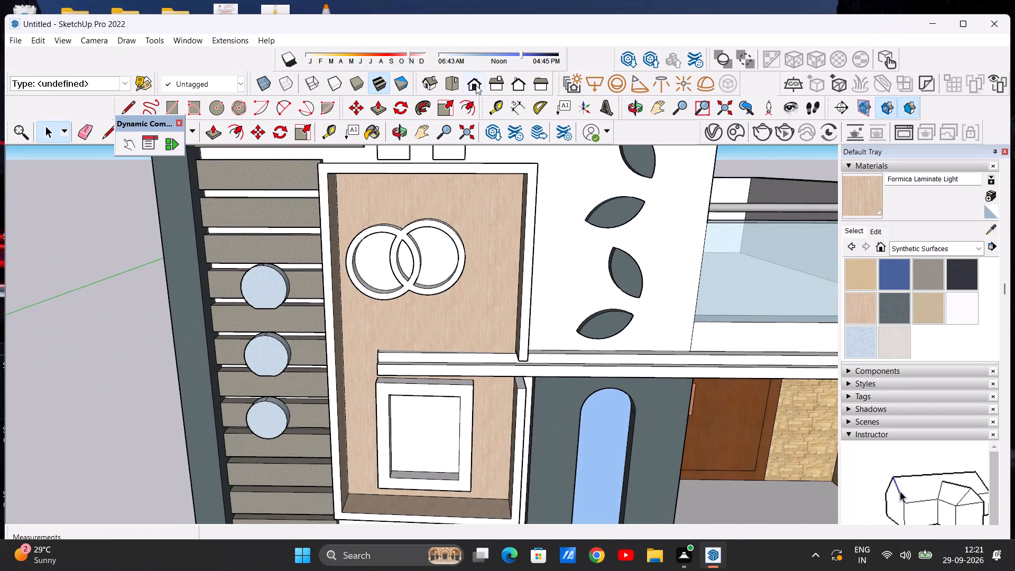
click(476, 85)
scroll(412, 244, down, 9)
scroll(238, 199, up, 7)
scroll(355, 236, down, 6)
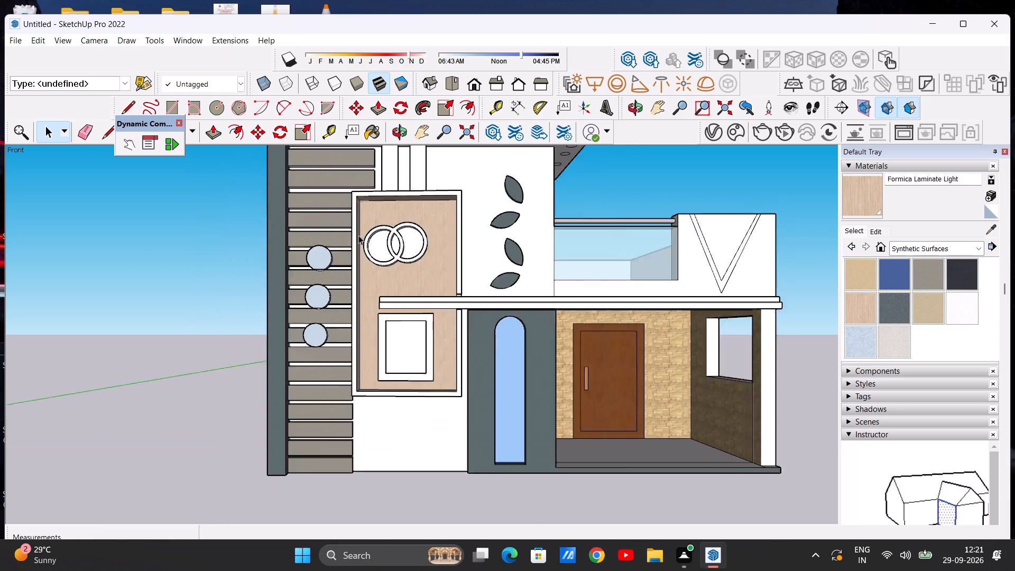
scroll(380, 215, up, 8)
scroll(366, 229, down, 6)
scroll(388, 242, up, 8)
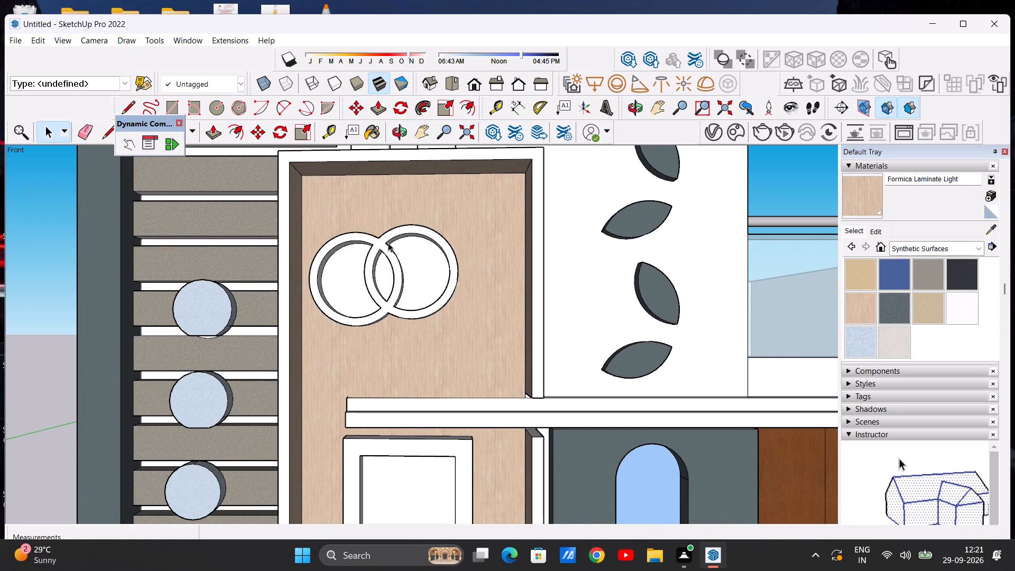
scroll(397, 270, up, 6)
scroll(384, 255, down, 7)
scroll(376, 269, up, 5)
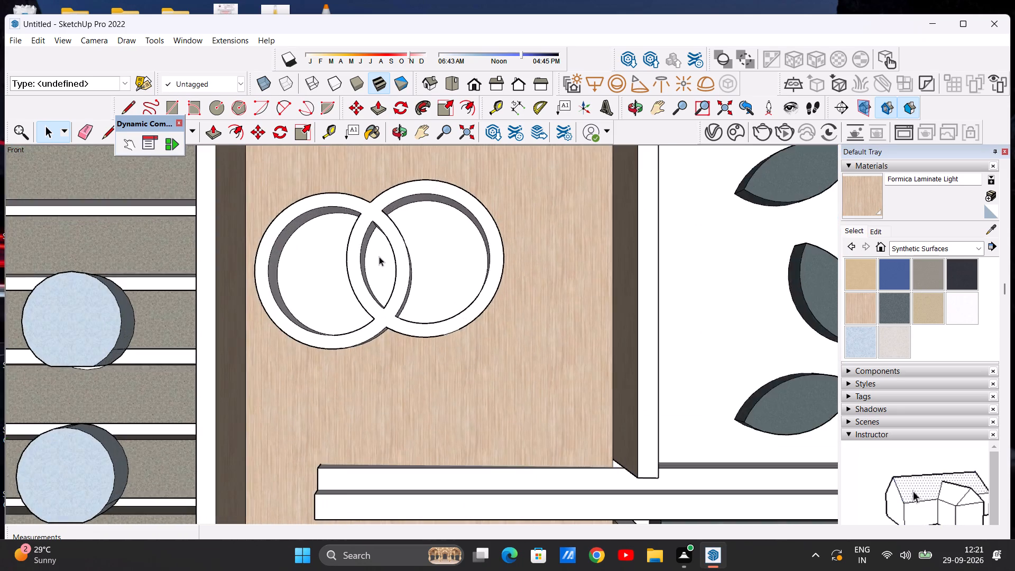
scroll(379, 256, down, 8)
middle_drag(344, 270, 358, 301)
scroll(397, 288, up, 6)
scroll(395, 285, down, 9)
scroll(374, 268, up, 7)
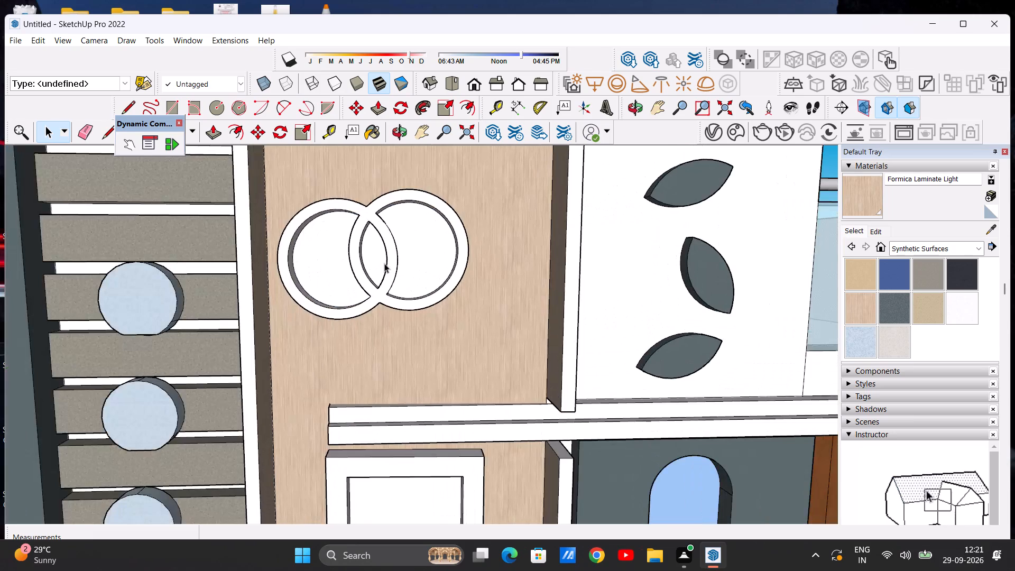
Paint the front face of the two interlocking rings with Formica Blue from Synthetic Surfaces.
click(891, 274)
scroll(448, 274, down, 6)
scroll(546, 261, down, 5)
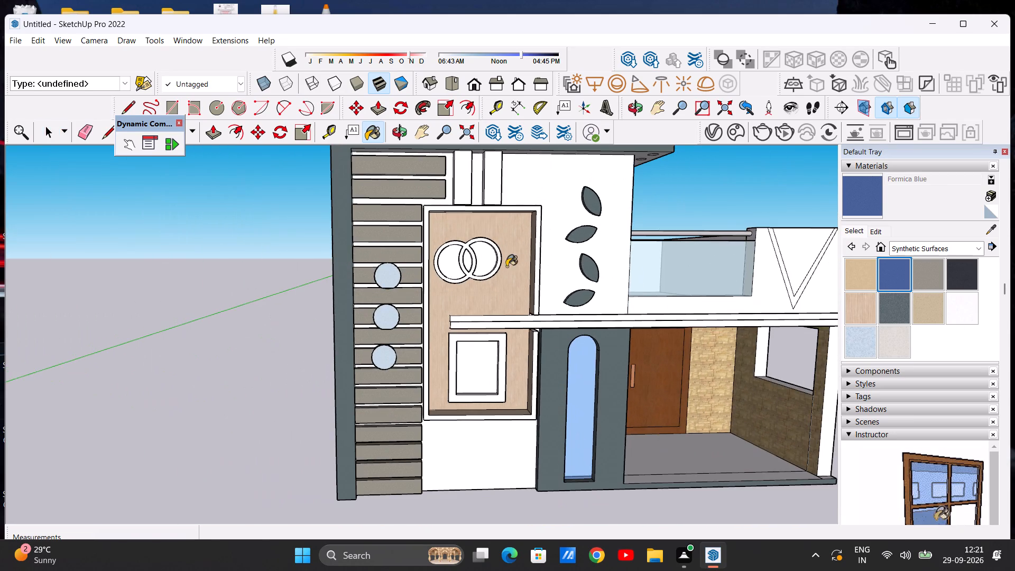
scroll(506, 266, up, 14)
click(367, 266)
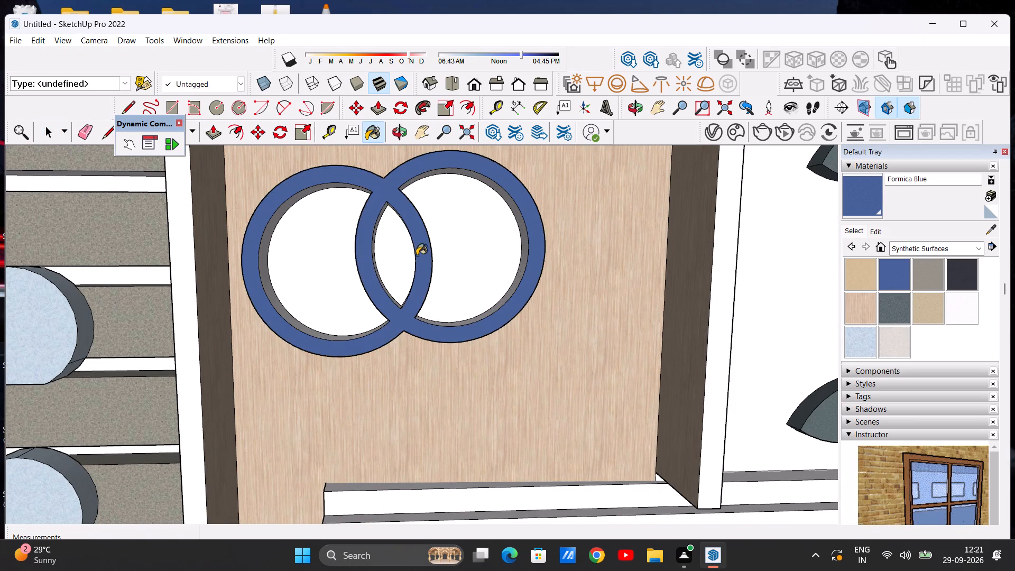
Paint both rings' outer side faces with Formica Blue, including the right ring's segment that crosses inside the left ring.
scroll(417, 255, down, 17)
scroll(410, 278, up, 6)
middle_drag(393, 277, 531, 288)
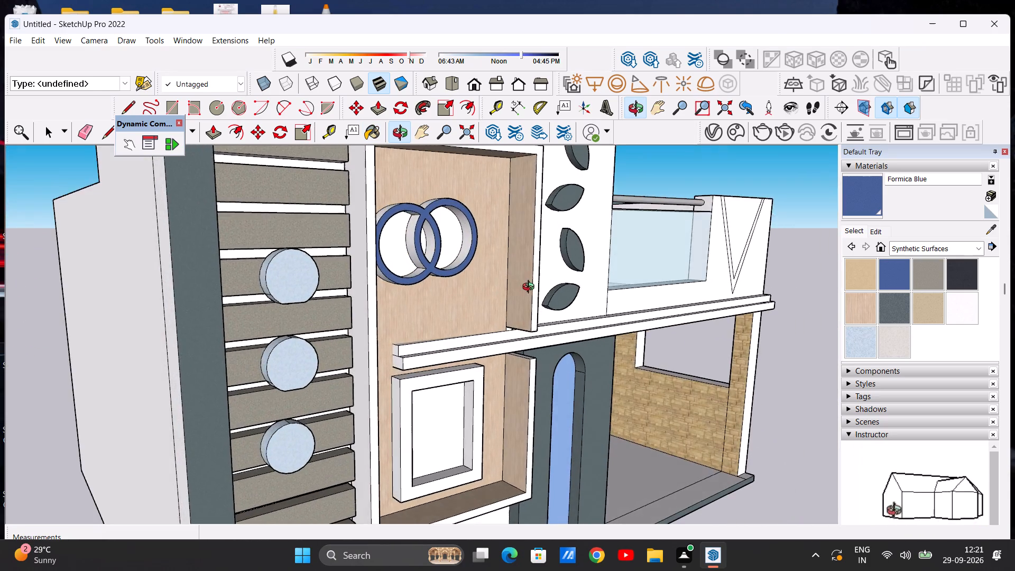
middle_drag(531, 288, 456, 355)
scroll(445, 217, up, 9)
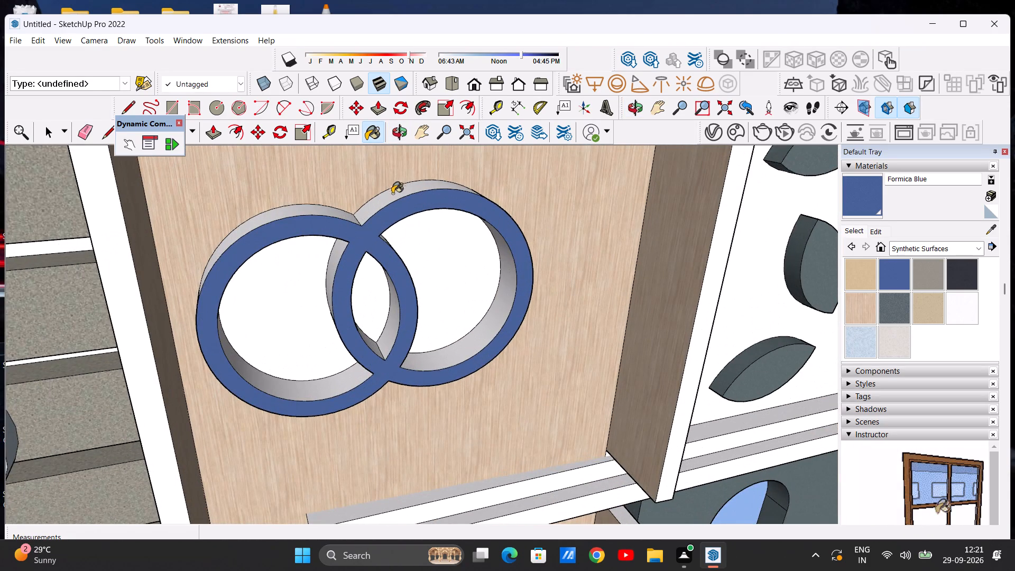
click(392, 199)
click(317, 213)
click(334, 254)
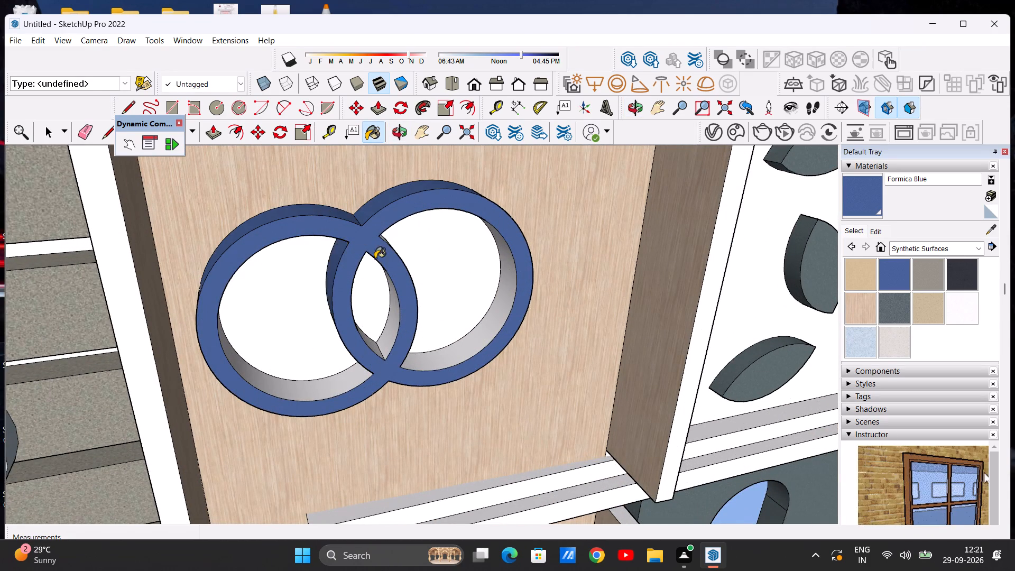
Paint the left ring's outer side face where it crosses inside the right ring with Formica Blue.
scroll(385, 236, down, 9)
middle_drag(376, 309, 121, 259)
middle_drag(268, 279, 616, 271)
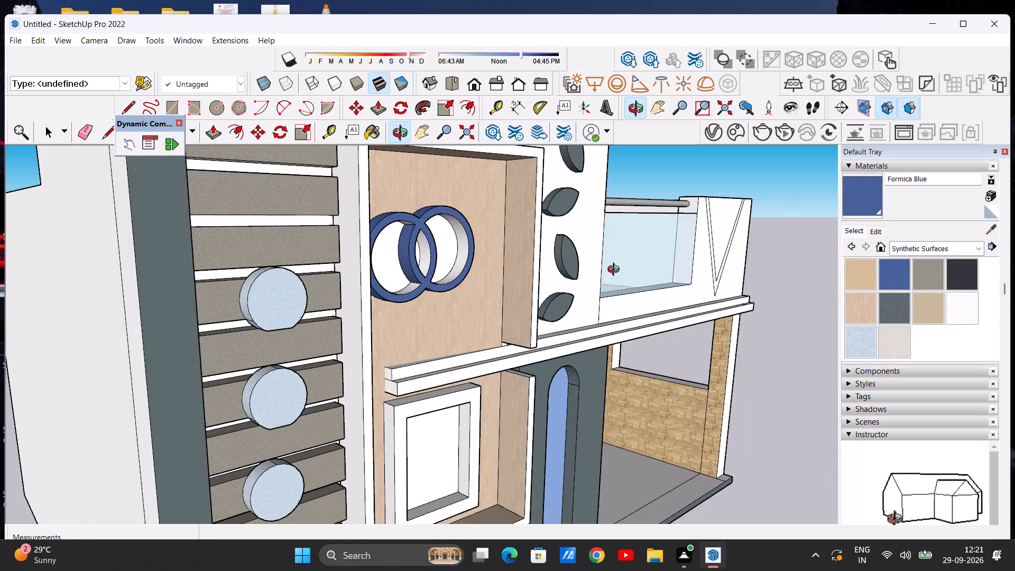
middle_drag(616, 271, 450, 333)
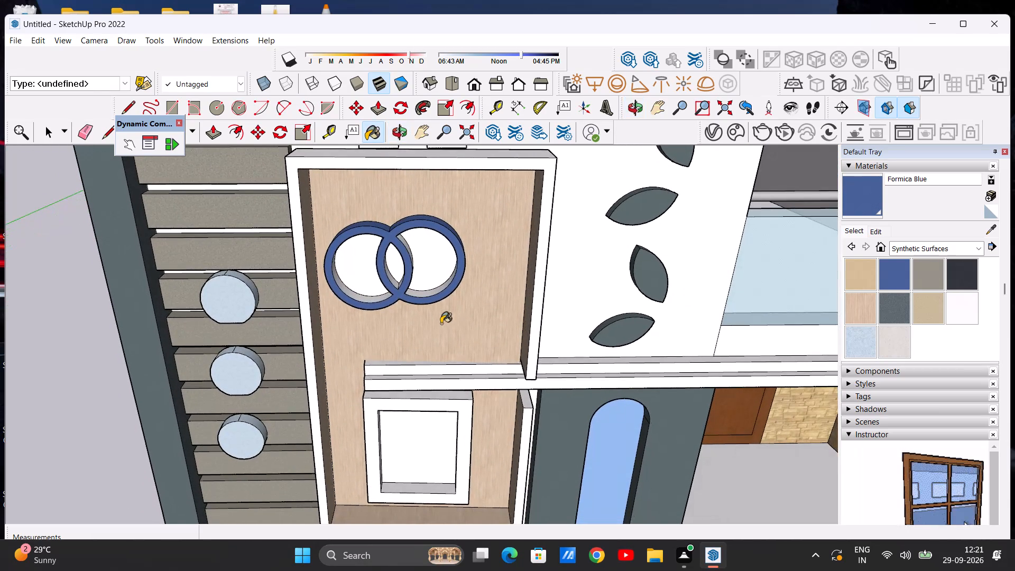
scroll(418, 283, down, 6)
middle_drag(404, 298, 383, 283)
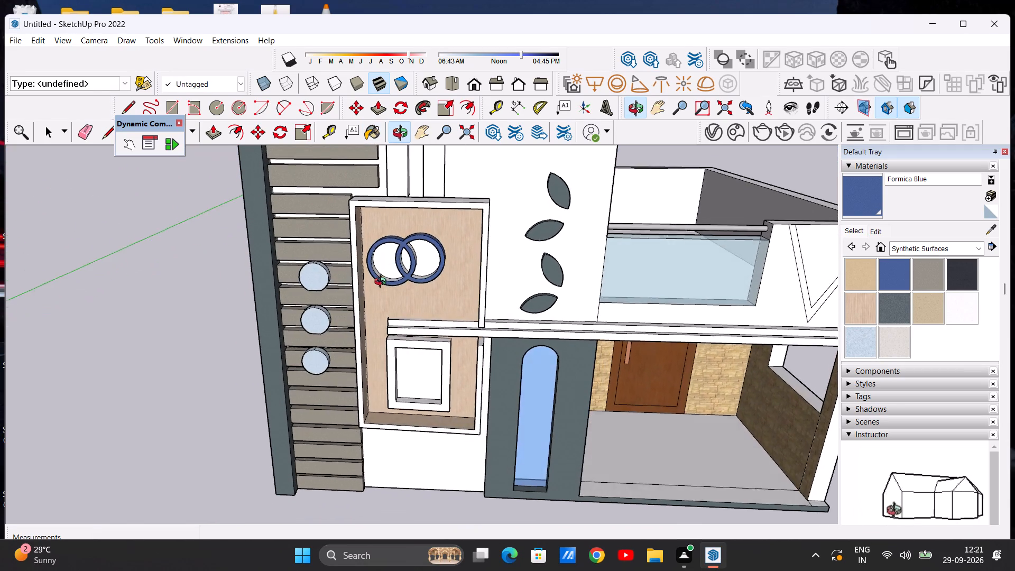
middle_drag(383, 283, 383, 289)
scroll(382, 266, up, 18)
scroll(383, 298, down, 13)
scroll(472, 262, up, 1)
middle_drag(472, 262, 401, 271)
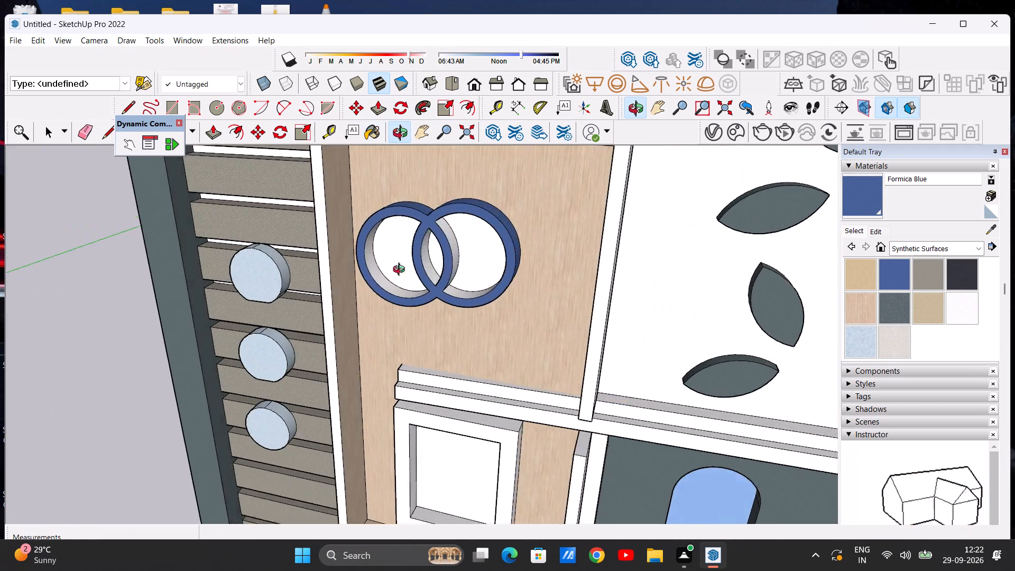
middle_drag(401, 271, 473, 243)
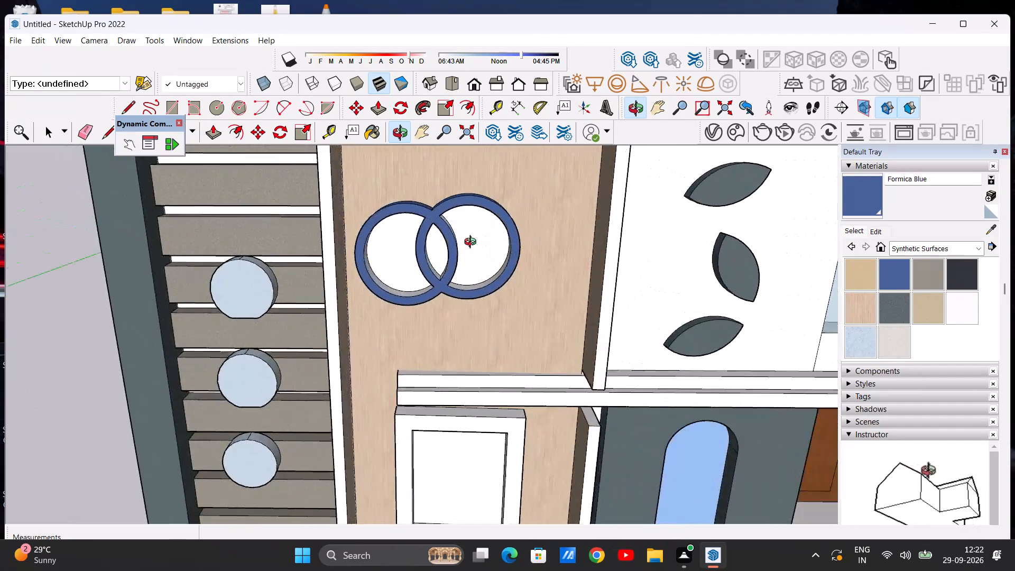
middle_drag(473, 243, 377, 290)
scroll(443, 246, up, 8)
click(447, 241)
scroll(467, 255, down, 8)
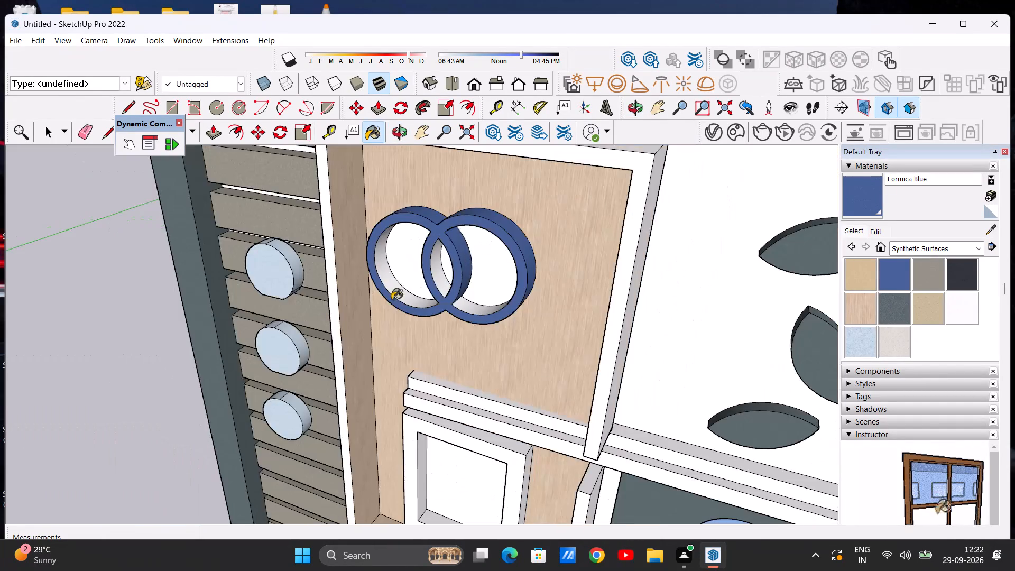
Examine the interlocking blue rings on the laminate panel from several angles, up close and within the whole elevation.
middle_drag(419, 288, 498, 243)
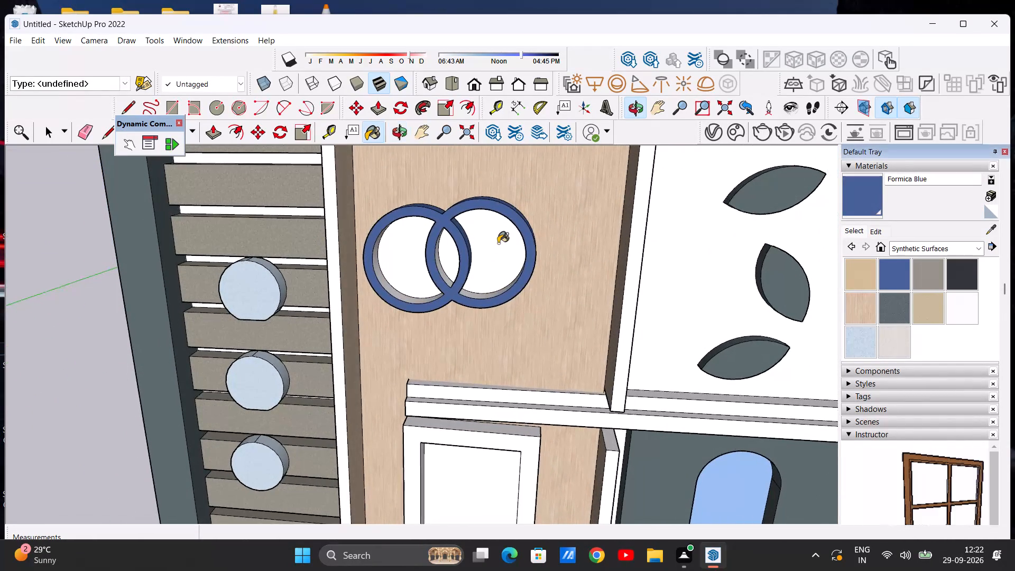
scroll(495, 248, down, 12)
middle_drag(455, 266, 468, 190)
scroll(454, 265, up, 2)
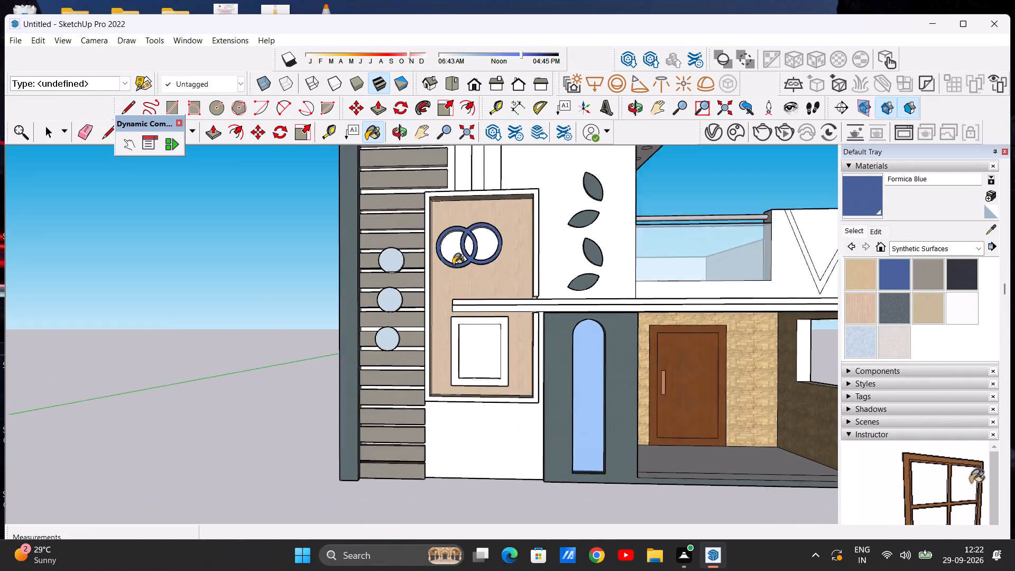
scroll(453, 265, up, 13)
middle_drag(484, 302, 525, 408)
scroll(525, 408, up, 1)
scroll(519, 371, down, 7)
middle_drag(518, 302, 514, 158)
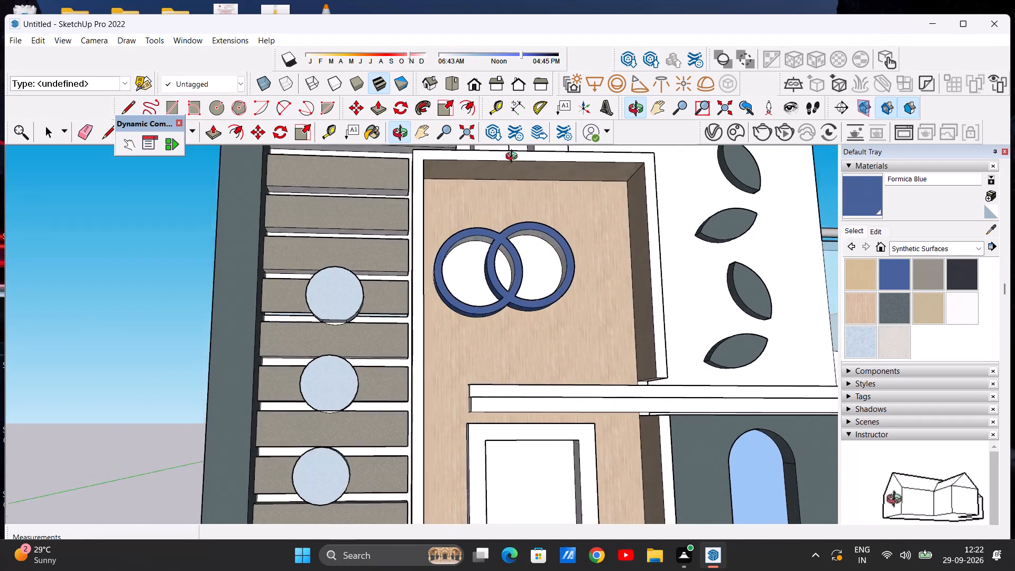
middle_drag(514, 158, 498, 264)
scroll(495, 264, down, 14)
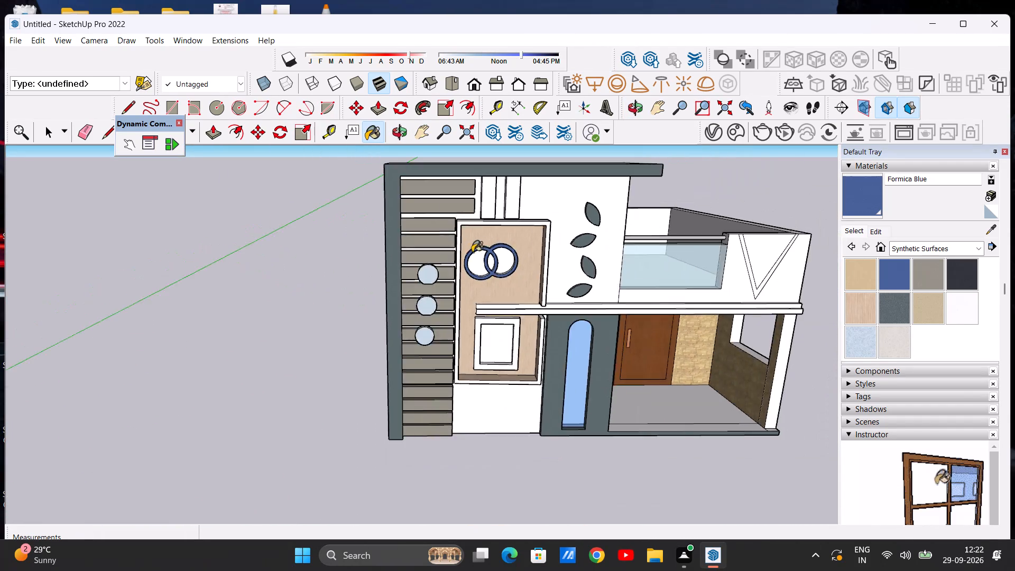
scroll(472, 252, down, 3)
scroll(514, 289, up, 18)
scroll(425, 262, up, 6)
middle_drag(425, 263, 549, 314)
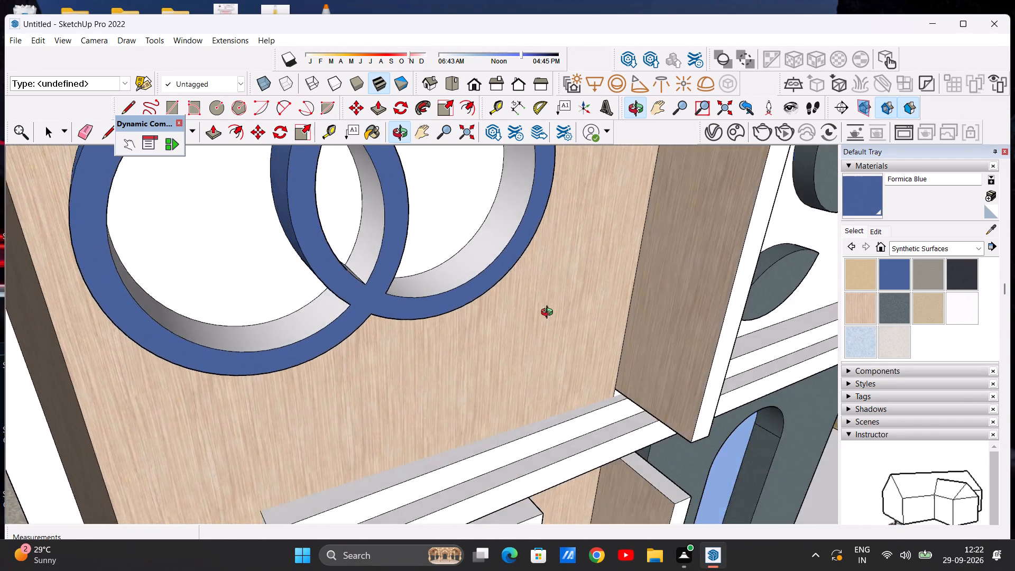
middle_drag(549, 314, 438, 279)
scroll(441, 281, down, 10)
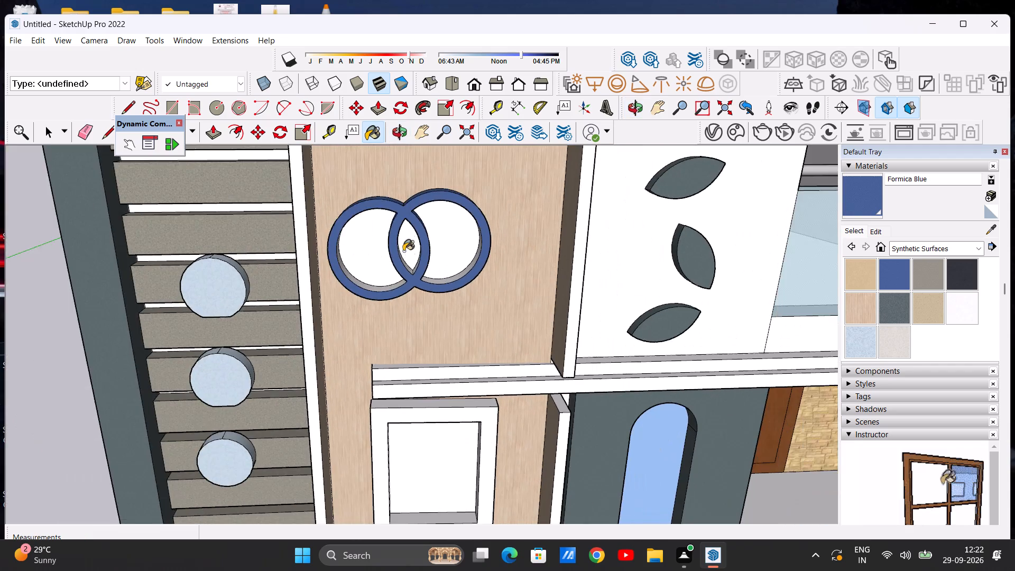
middle_drag(403, 242, 424, 119)
middle_drag(440, 393, 433, 224)
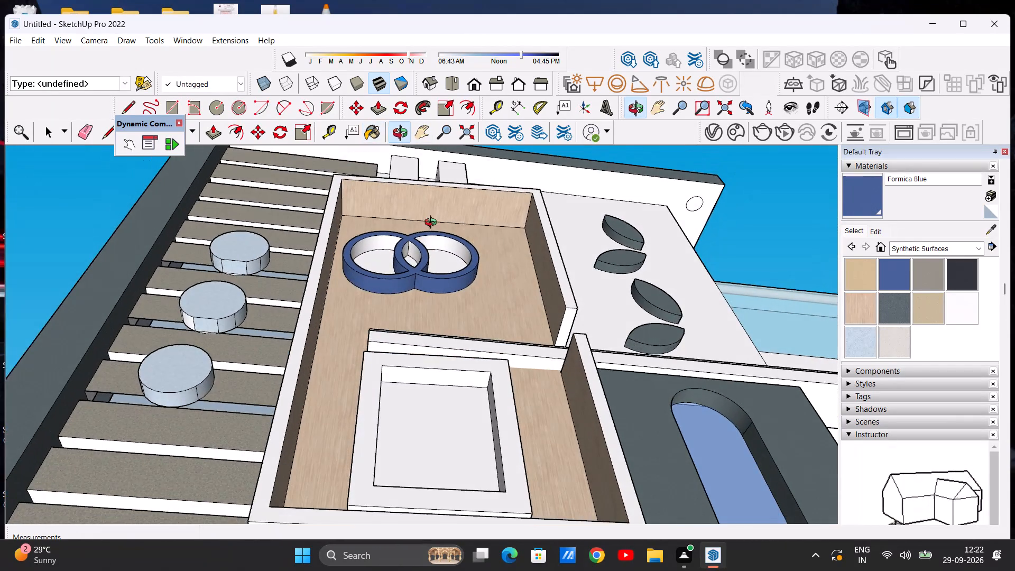
middle_drag(433, 224, 430, 246)
scroll(403, 286, up, 8)
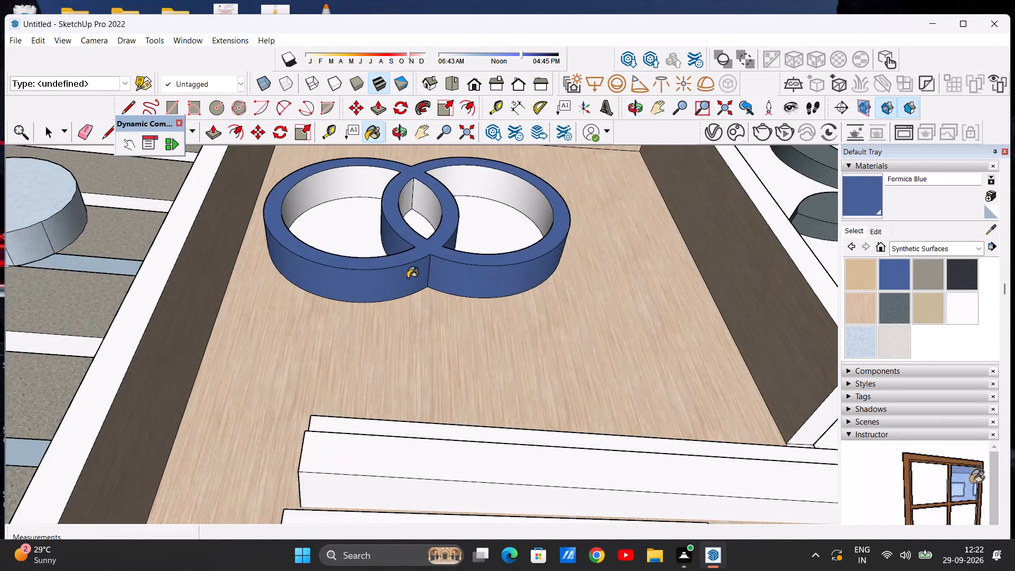
scroll(408, 278, up, 7)
scroll(429, 288, down, 14)
scroll(428, 255, up, 1)
middle_drag(428, 255, 422, 352)
scroll(429, 321, down, 6)
scroll(435, 289, up, 1)
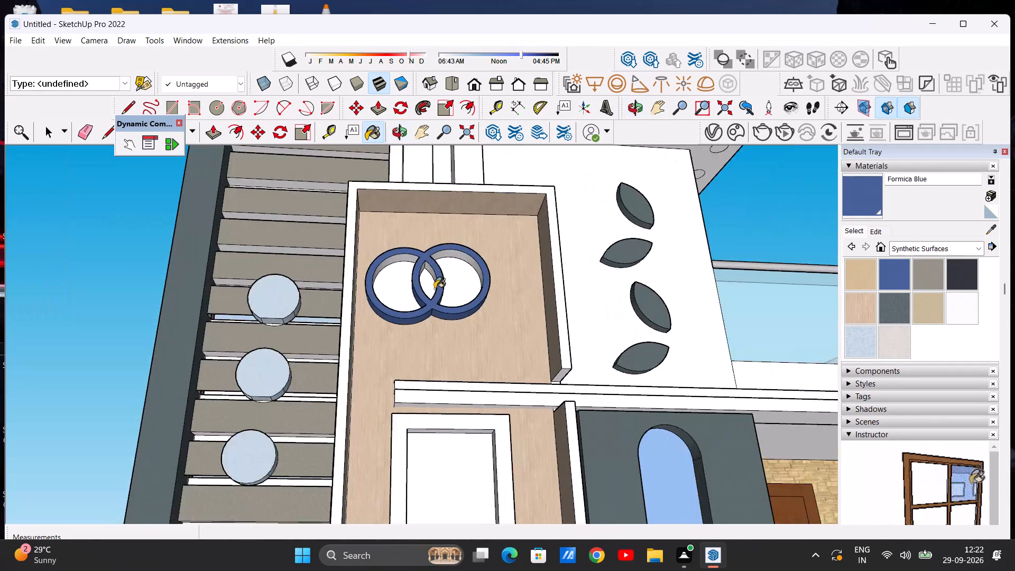
middle_drag(433, 290, 436, 357)
scroll(420, 307, up, 2)
key(space)
scroll(440, 292, down, 6)
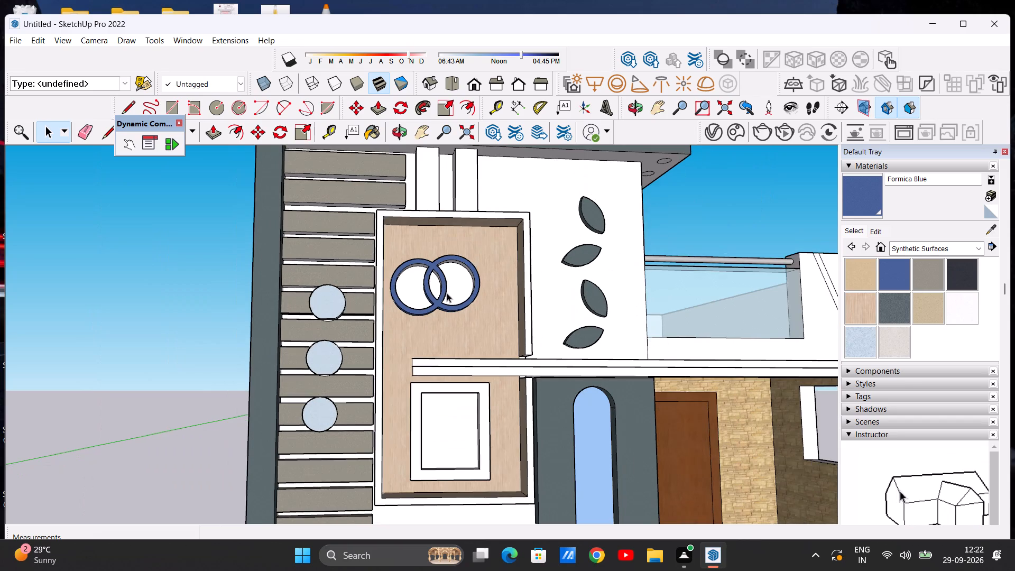
middle_drag(448, 310, 449, 356)
scroll(504, 329, up, 2)
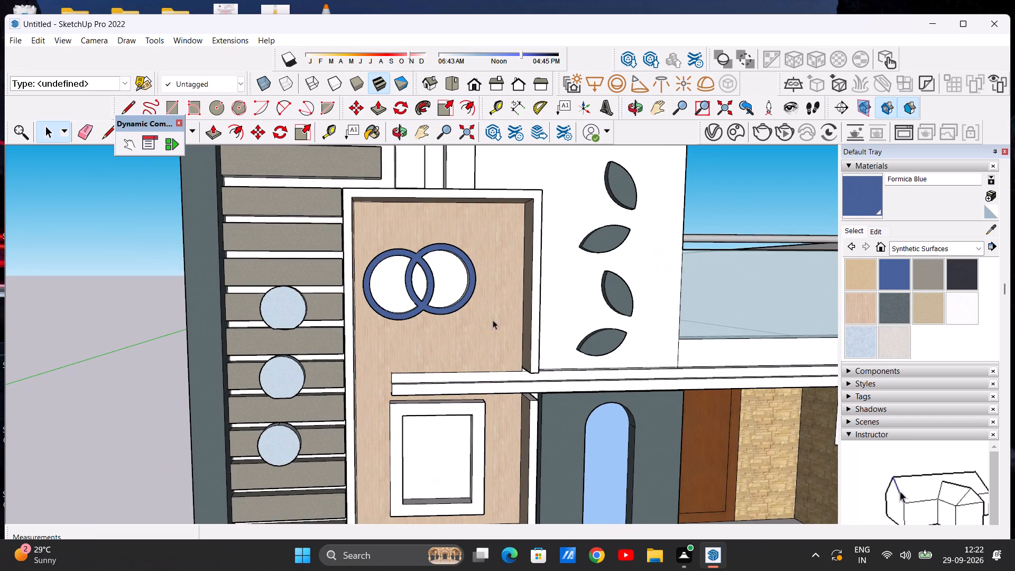
scroll(482, 317, up, 2)
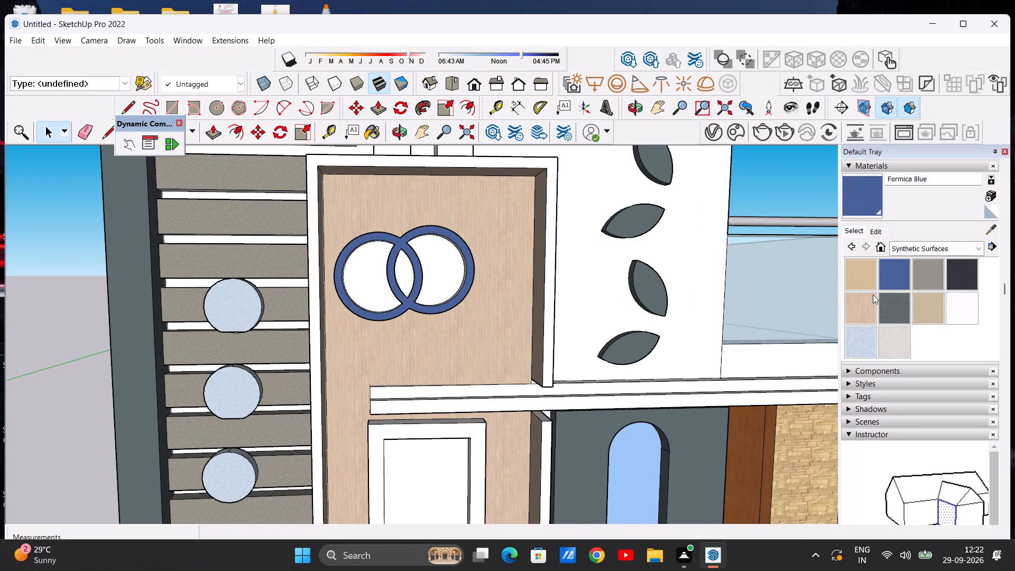
Paint the three panel areas enclosed by the interlocking rings, including the central overlap, with Color A02 from Colors.
click(977, 245)
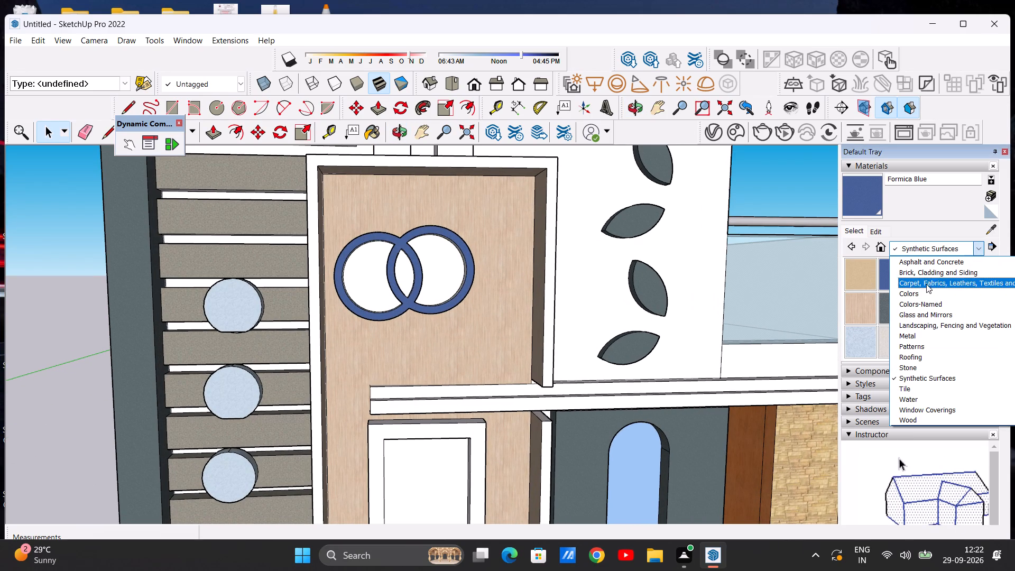
click(925, 289)
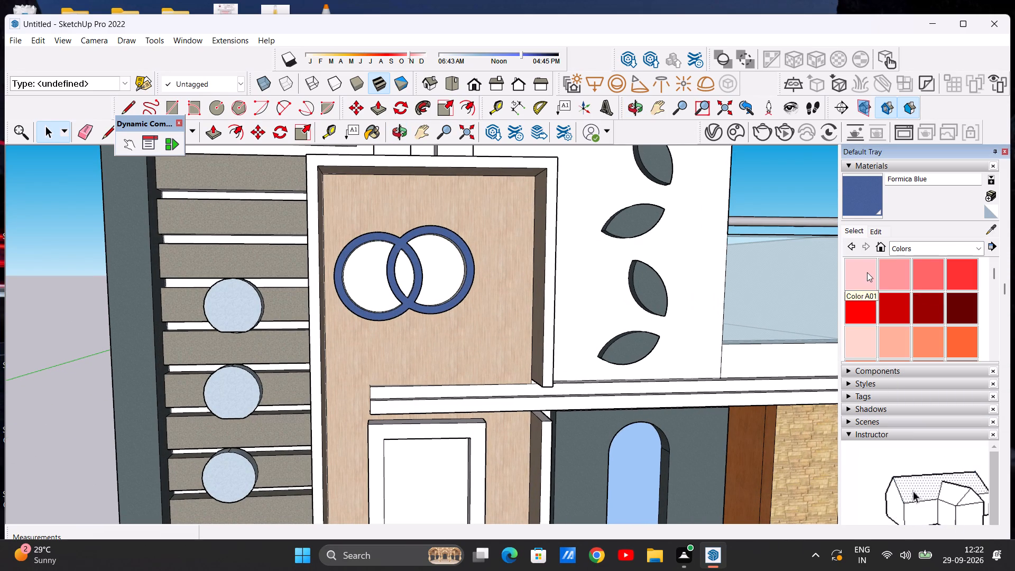
click(896, 269)
scroll(439, 262, up, 5)
click(392, 281)
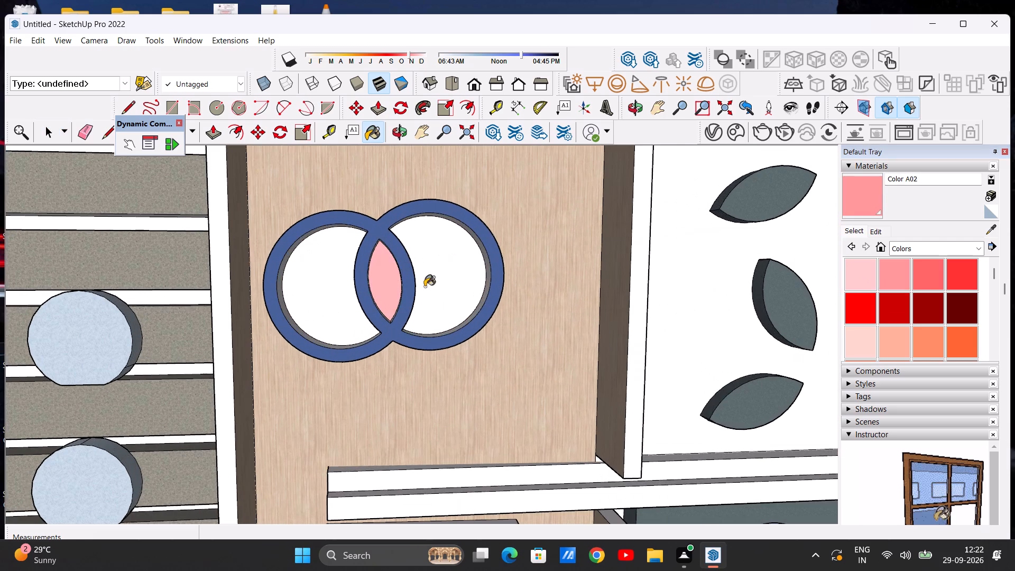
scroll(440, 286, down, 5)
click(438, 284)
click(366, 292)
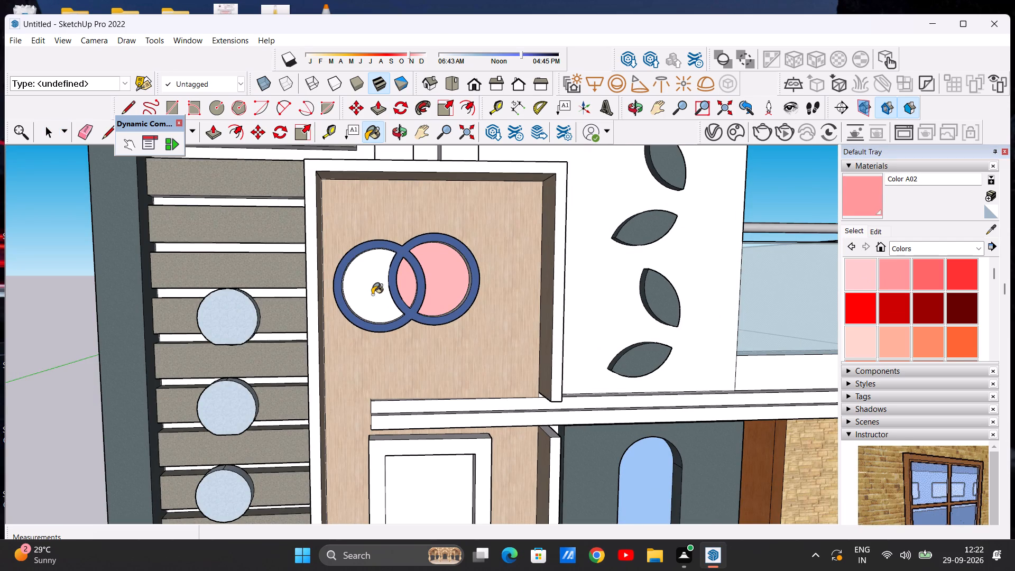
scroll(380, 298, down, 8)
key(space)
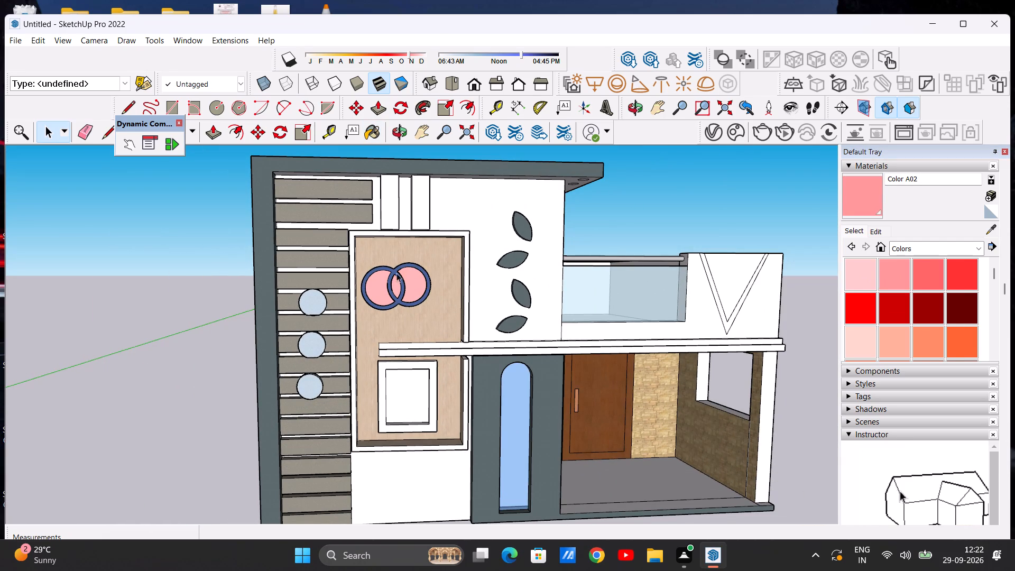
Paint the inner side faces of both rings, including those around the central overlap, with Color A01.
middle_drag(391, 275, 374, 380)
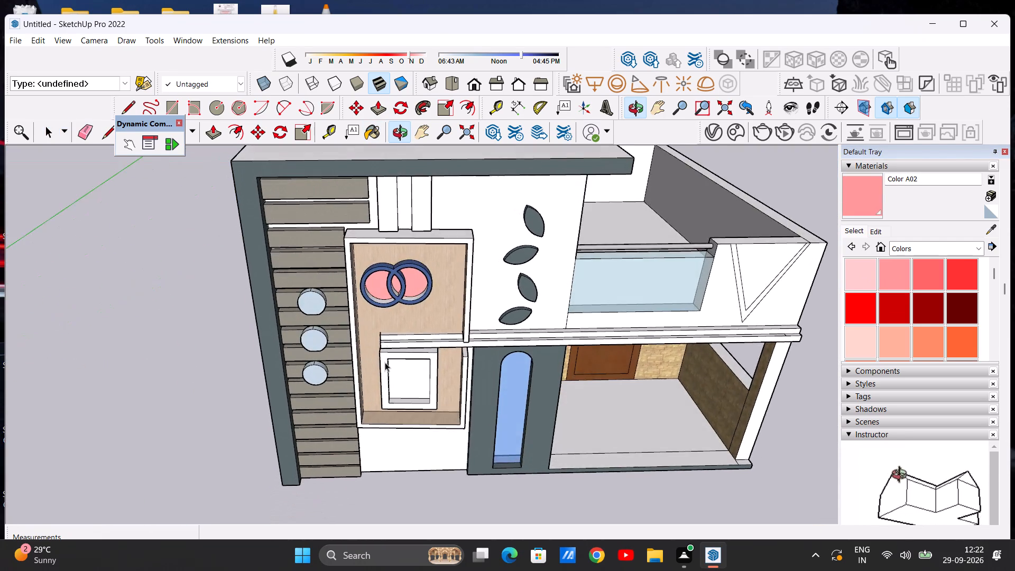
scroll(384, 312, up, 6)
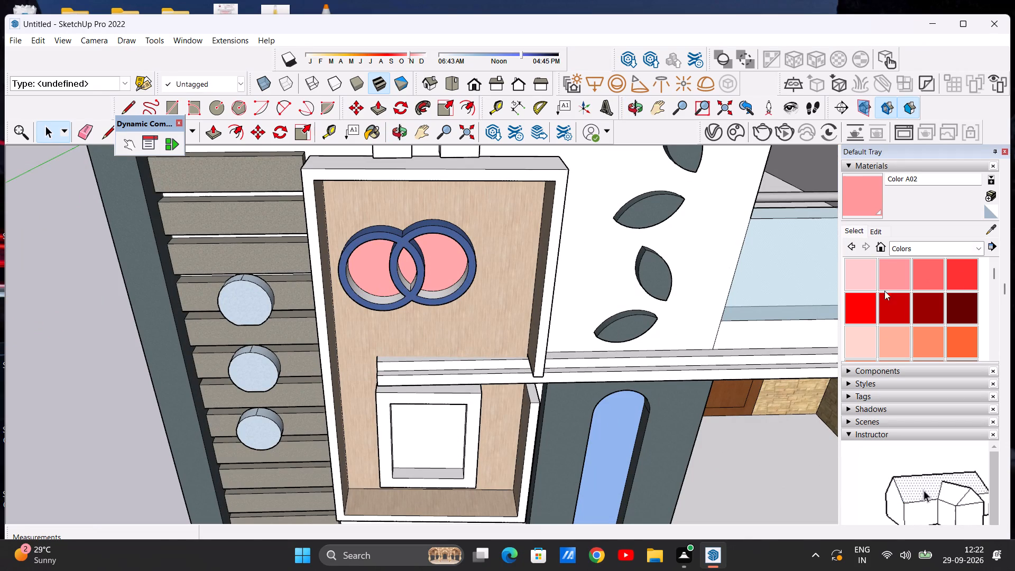
click(861, 279)
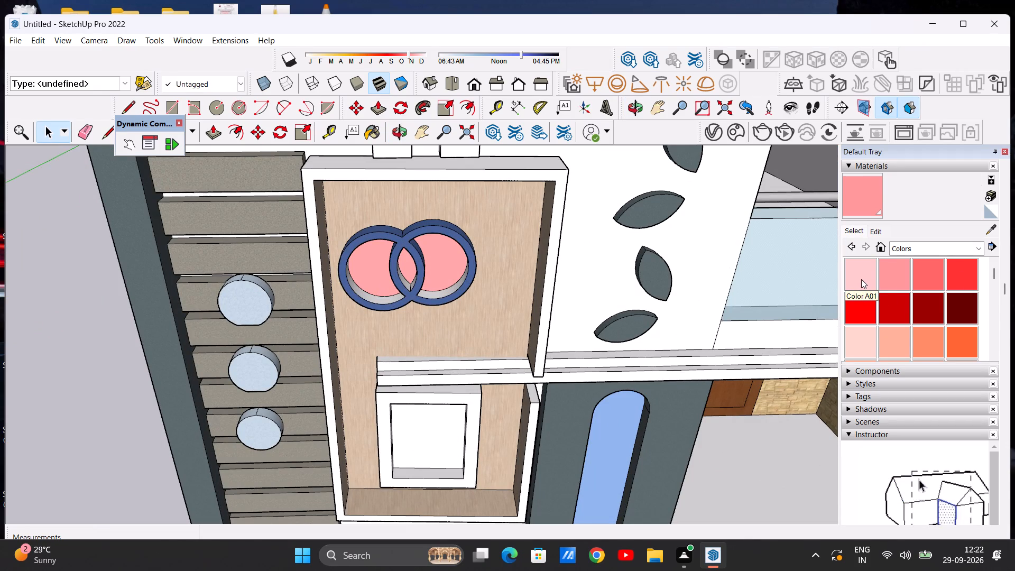
scroll(313, 321, up, 5)
click(386, 289)
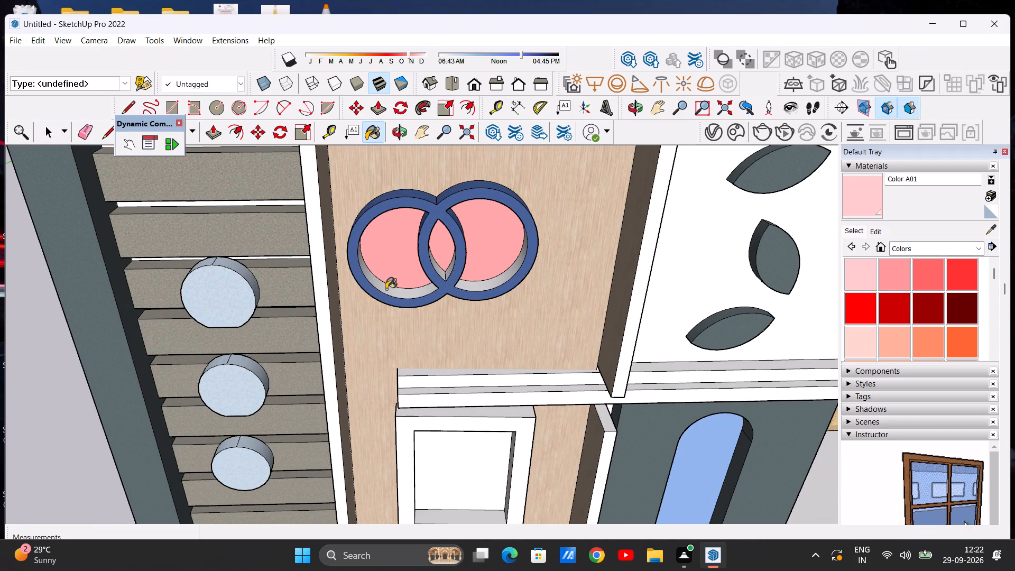
click(471, 285)
click(438, 267)
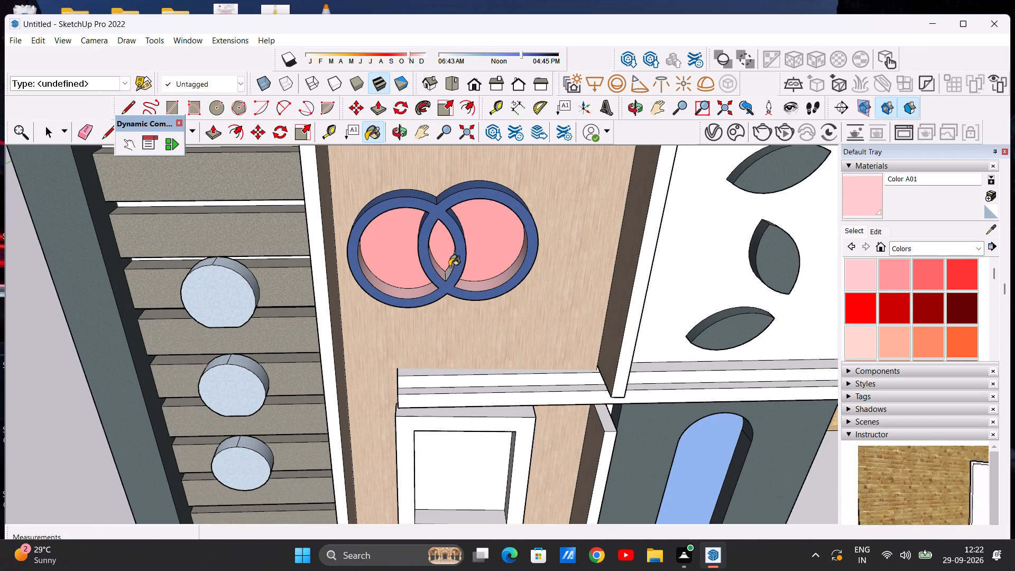
click(449, 266)
scroll(441, 266, up, 13)
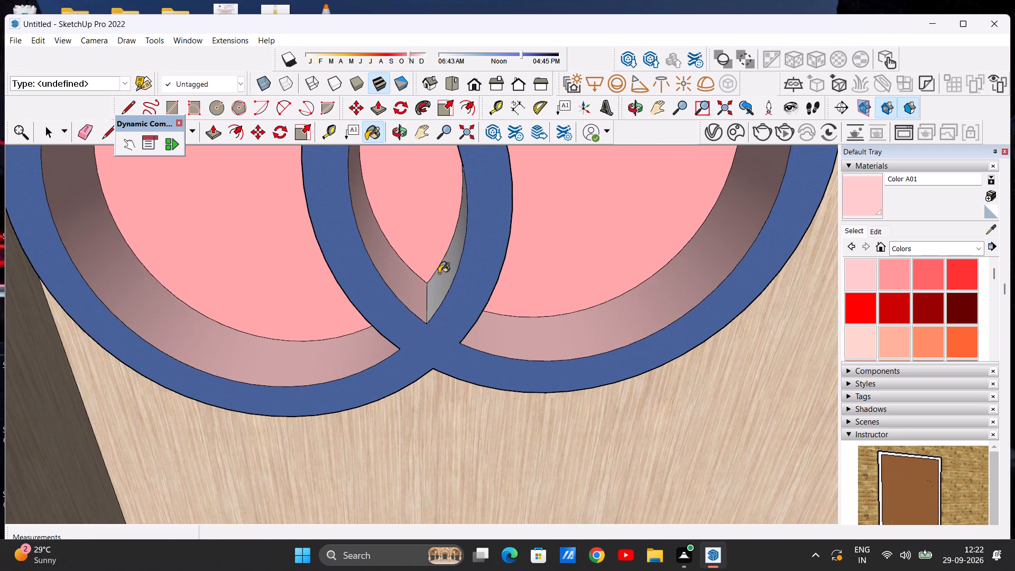
click(439, 273)
scroll(487, 269, down, 16)
Examine the painted rings and the whole elevation, including from the standard Front view.
middle_drag(488, 289, 446, 141)
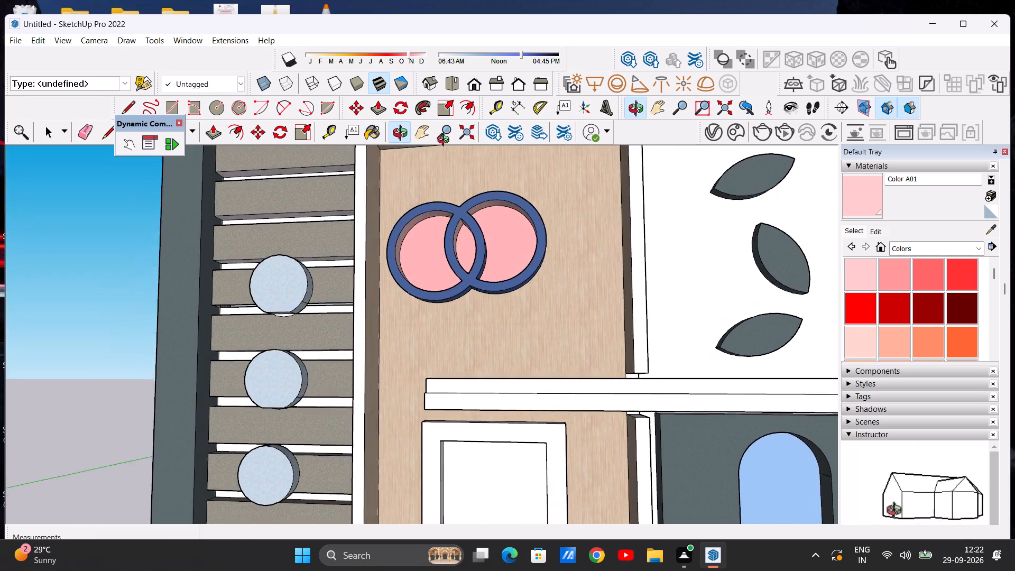
middle_drag(446, 141, 469, 227)
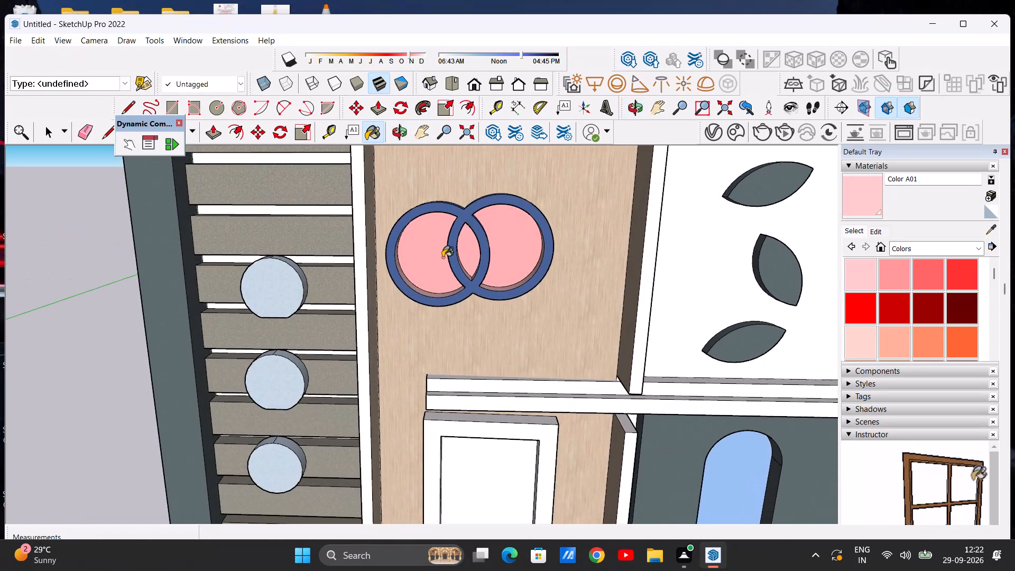
scroll(441, 261, down, 14)
key(space)
scroll(454, 236, up, 9)
middle_drag(433, 327, 434, 287)
click(468, 81)
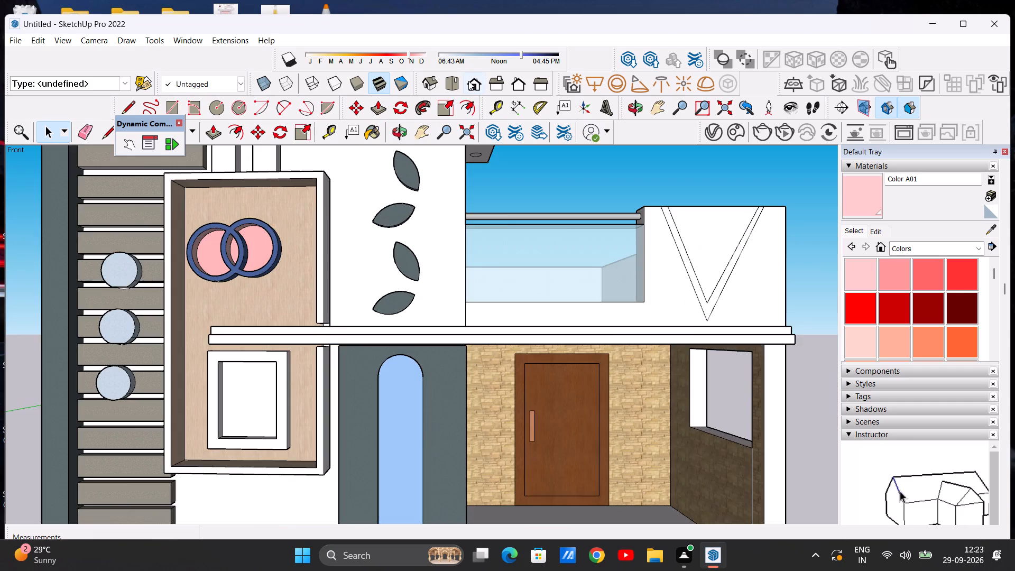
scroll(512, 311, down, 11)
scroll(446, 260, up, 13)
middle_drag(405, 326, 409, 339)
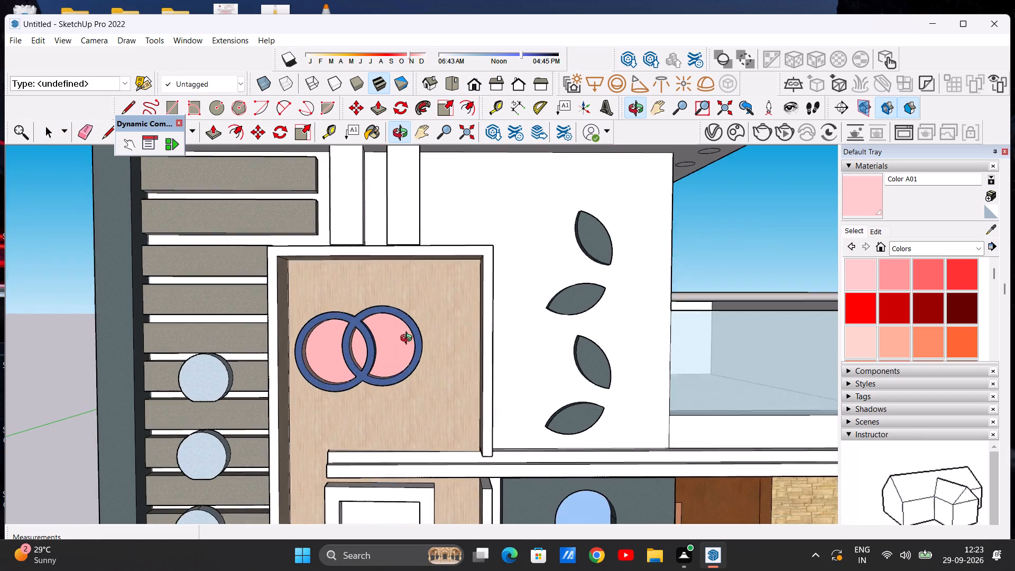
middle_drag(409, 339, 421, 323)
scroll(391, 354, down, 15)
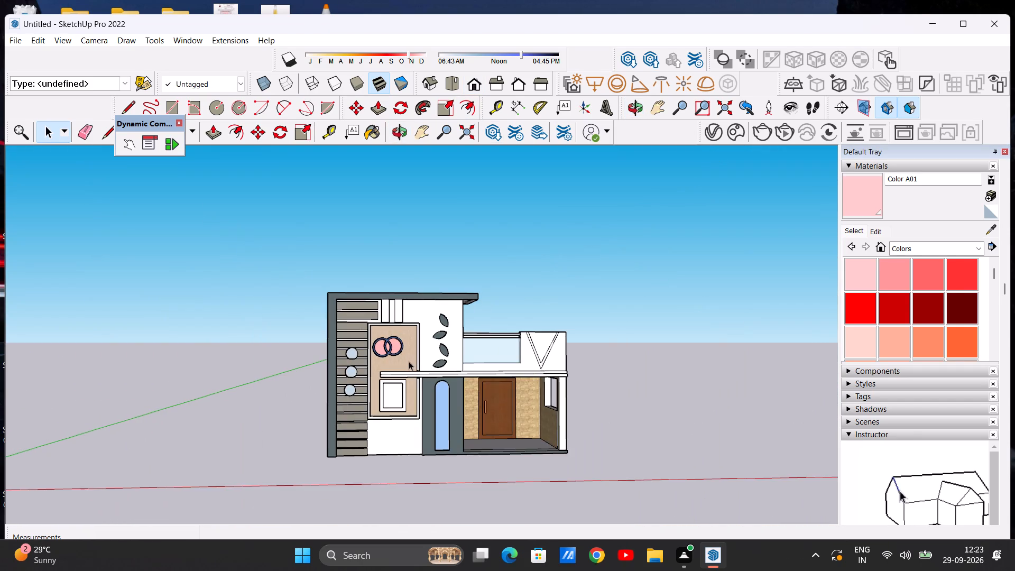
middle_drag(409, 363, 402, 382)
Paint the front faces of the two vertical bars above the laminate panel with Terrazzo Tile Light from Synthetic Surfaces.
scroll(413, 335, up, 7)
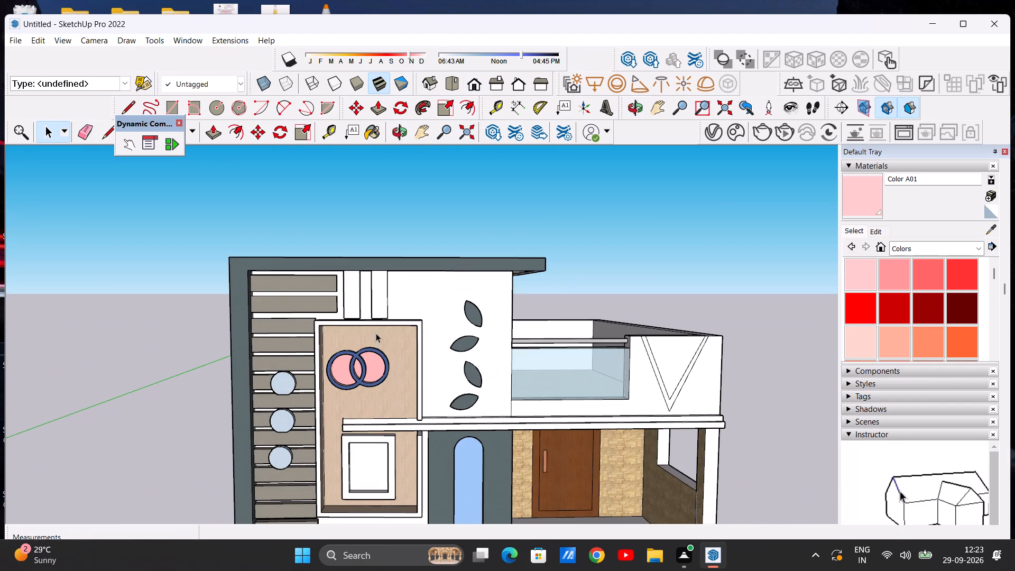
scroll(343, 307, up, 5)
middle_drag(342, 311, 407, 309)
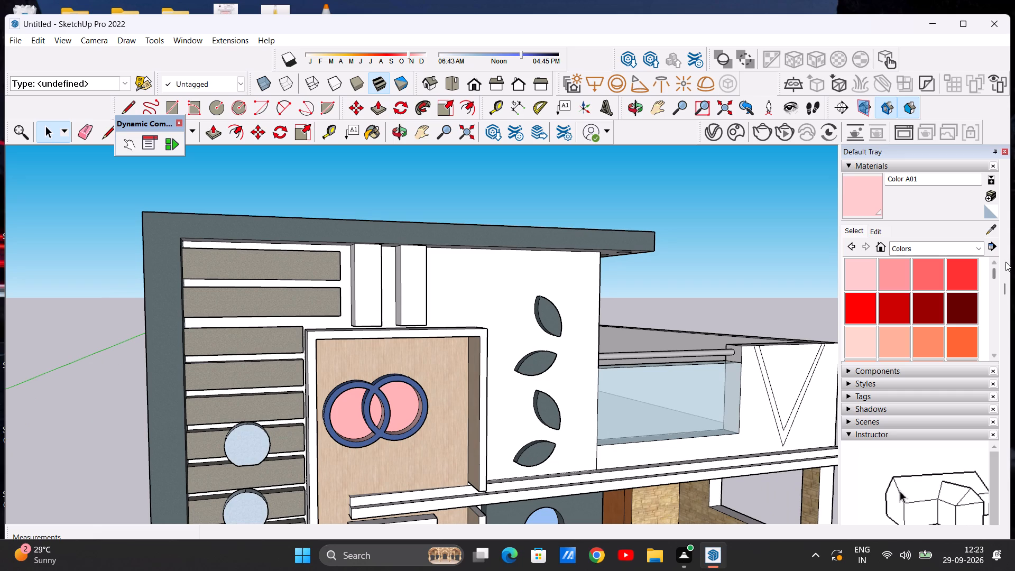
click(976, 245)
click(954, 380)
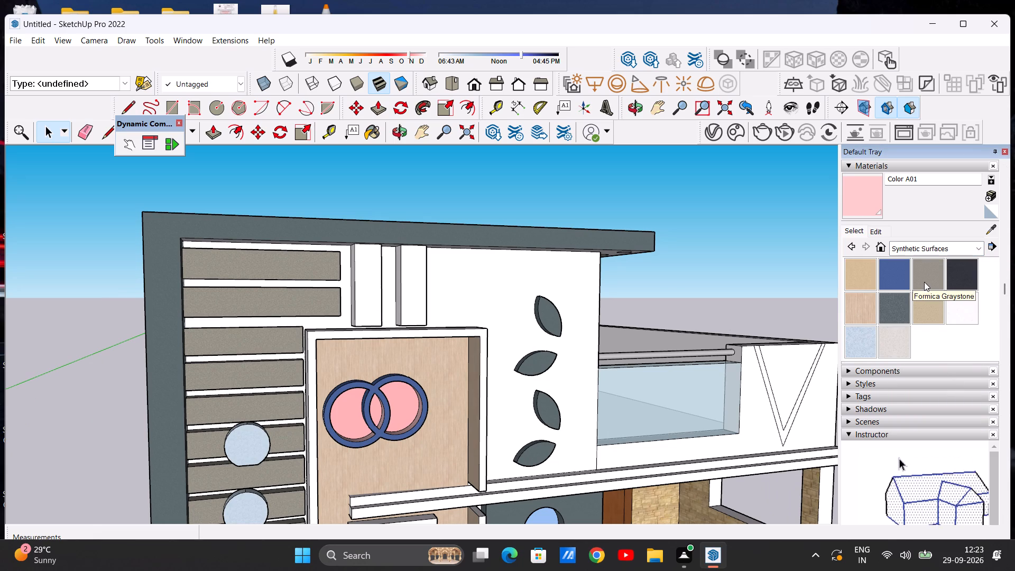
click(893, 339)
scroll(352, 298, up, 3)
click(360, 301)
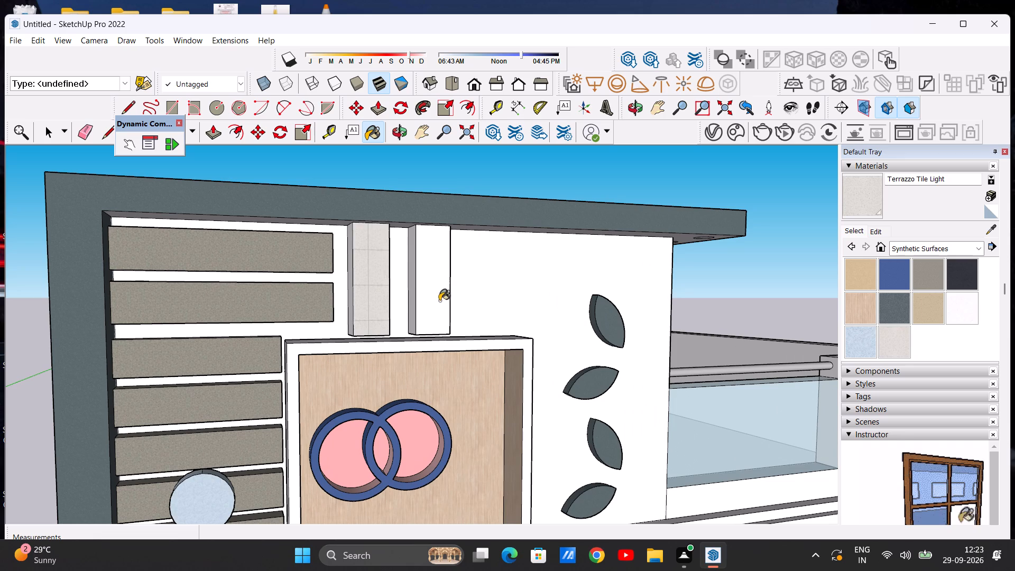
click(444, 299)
Paint the front faces of the two vertical bars above the laminate panel with Formica Graystone from Synthetic Surfaces.
click(930, 269)
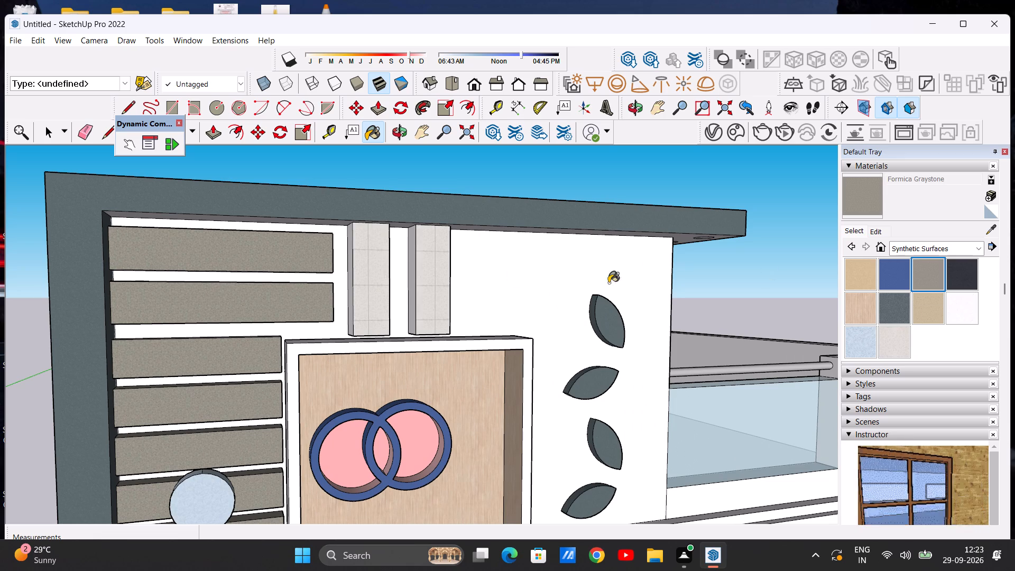
scroll(481, 280, up, 5)
click(274, 287)
click(418, 295)
scroll(435, 282, down, 8)
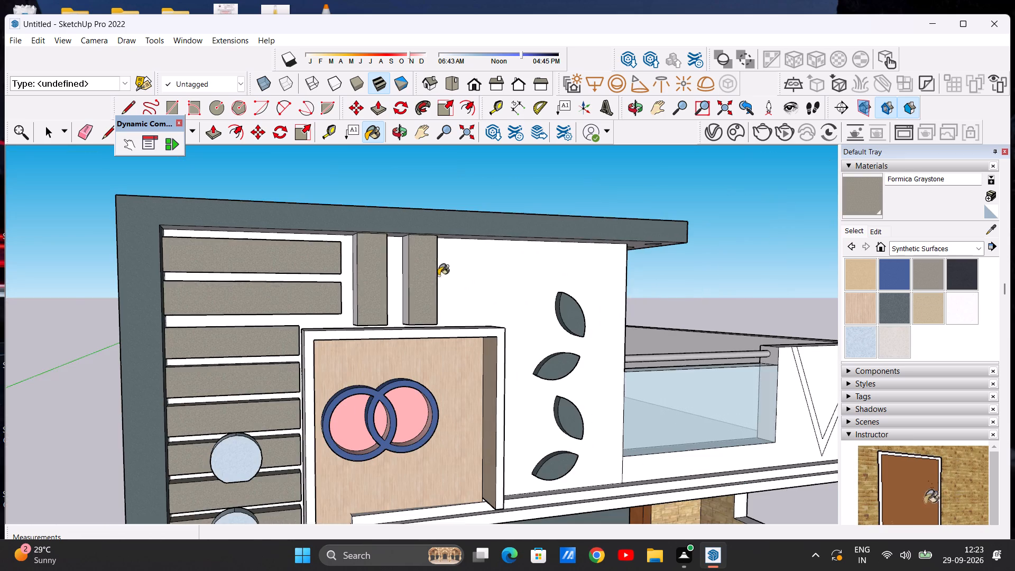
Paint both side faces of each of the two vertical bars with Formica Graystone.
middle_drag(288, 293, 408, 317)
scroll(404, 298, up, 4)
click(372, 295)
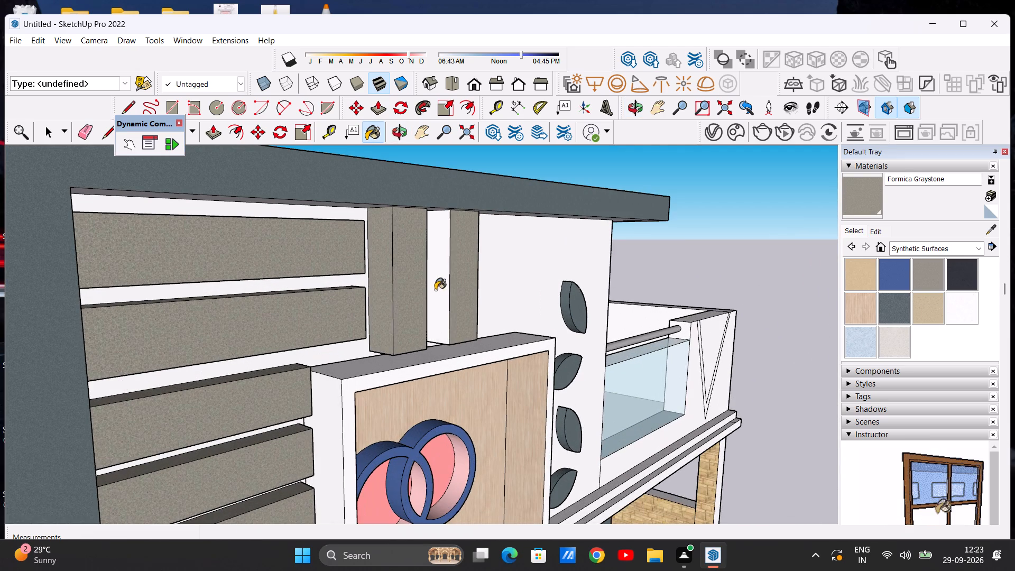
click(435, 290)
scroll(432, 289, down, 6)
middle_drag(503, 298, 178, 292)
scroll(345, 291, up, 4)
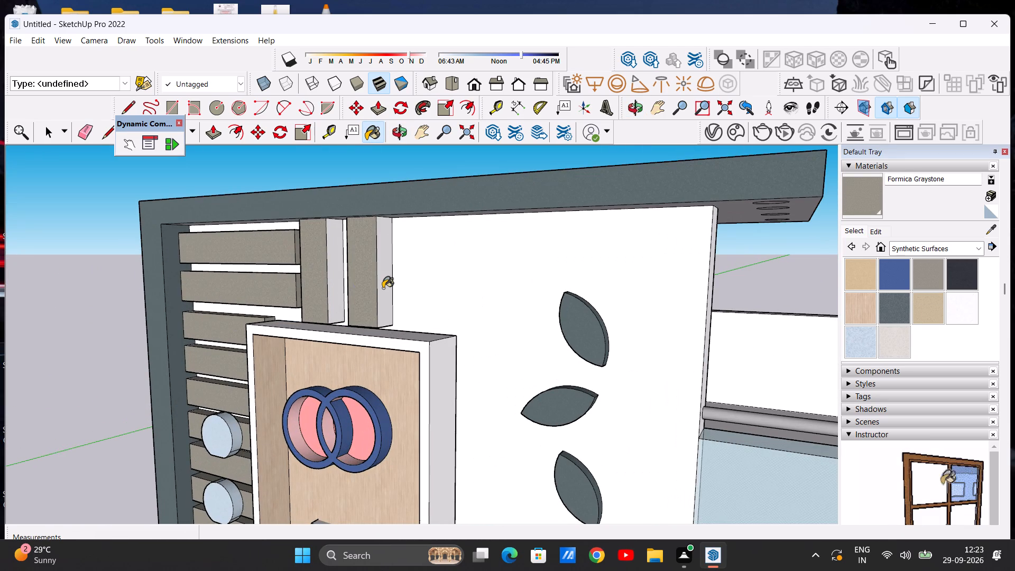
click(383, 288)
click(333, 282)
Examine the painted bars, the horizontal strips and the front elevation from several angles, including from below.
scroll(425, 322, down, 8)
middle_drag(367, 339, 429, 253)
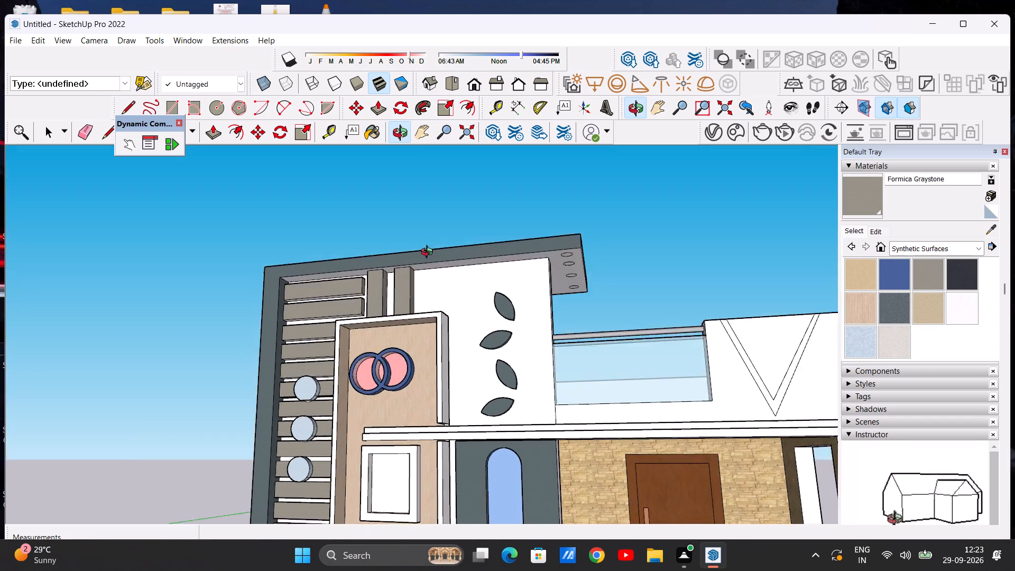
middle_drag(429, 253, 648, 334)
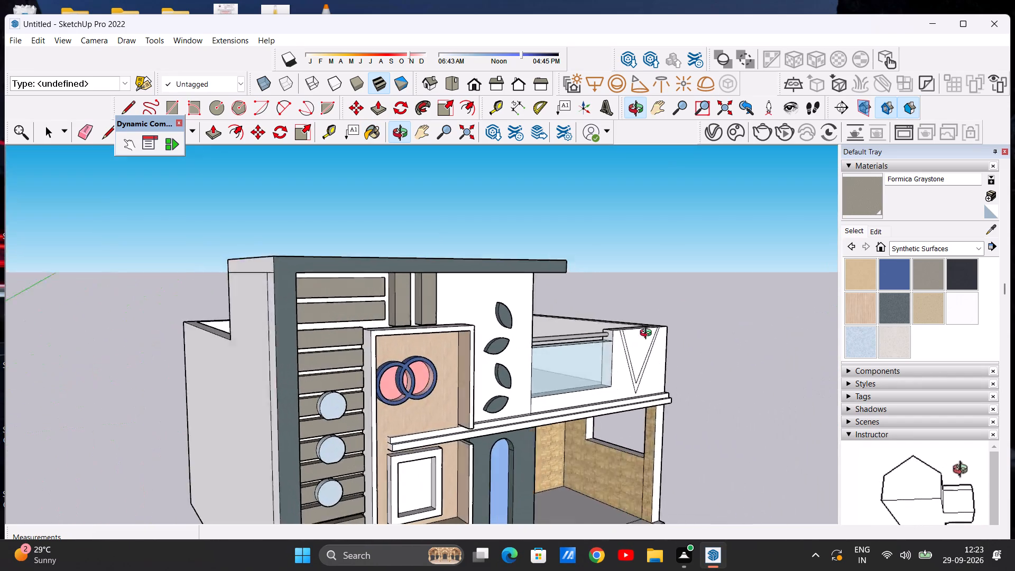
middle_drag(648, 334, 475, 330)
scroll(462, 326, down, 13)
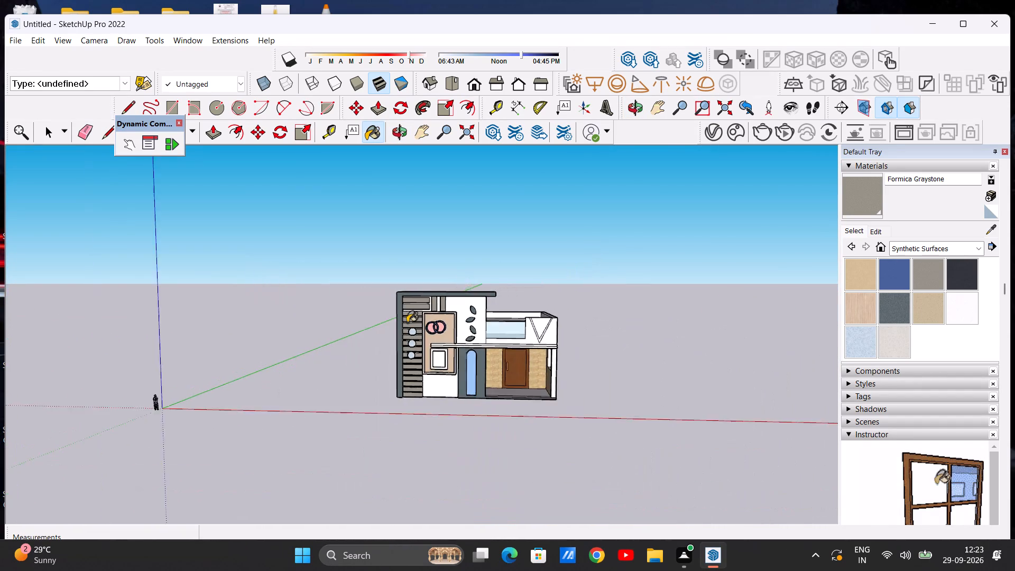
scroll(403, 327, up, 13)
key(space)
scroll(452, 326, up, 7)
middle_drag(398, 326, 653, 326)
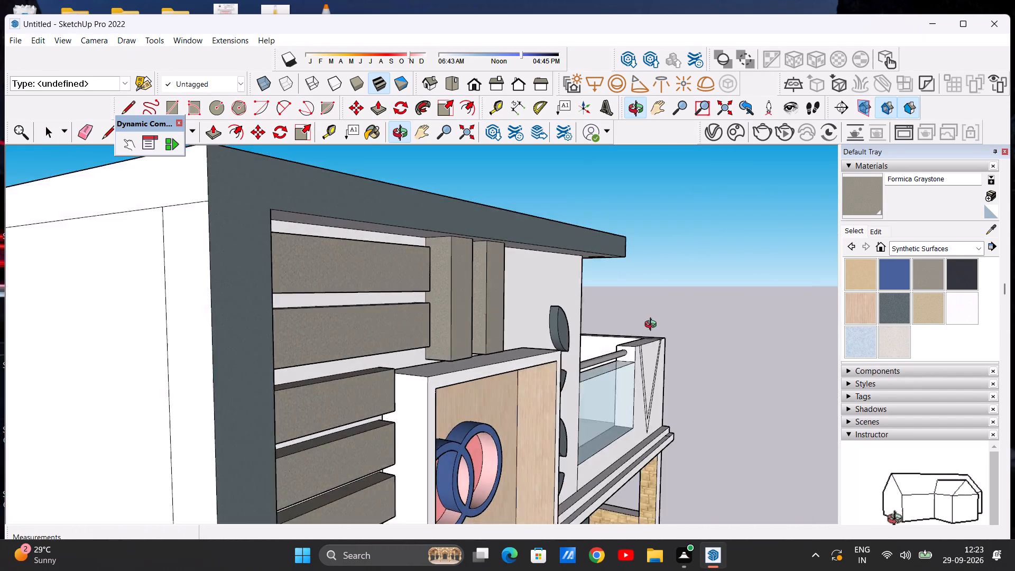
middle_drag(653, 326, 418, 345)
scroll(425, 336, down, 4)
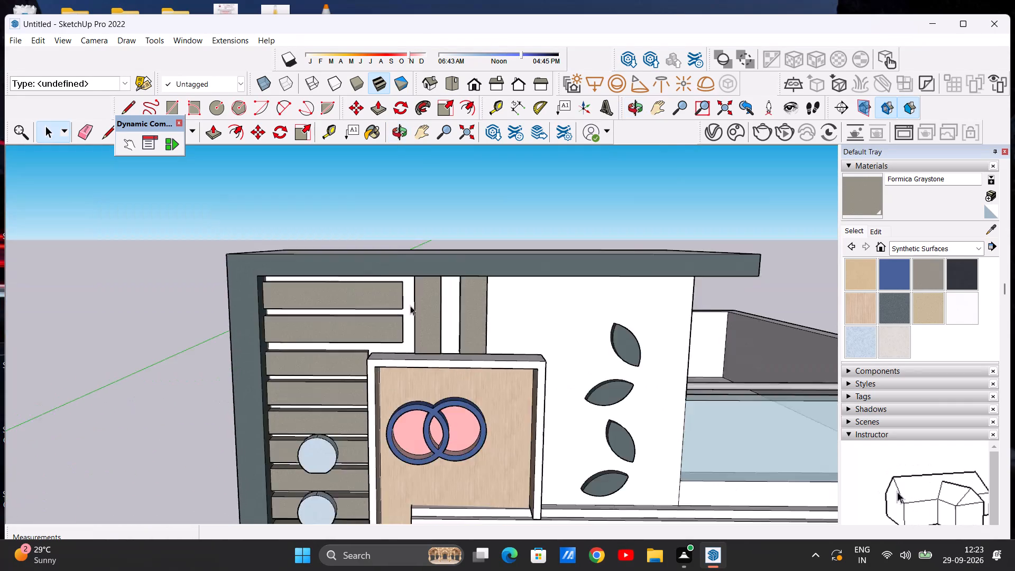
scroll(410, 306, down, 16)
scroll(359, 381, up, 10)
middle_drag(389, 405, 387, 320)
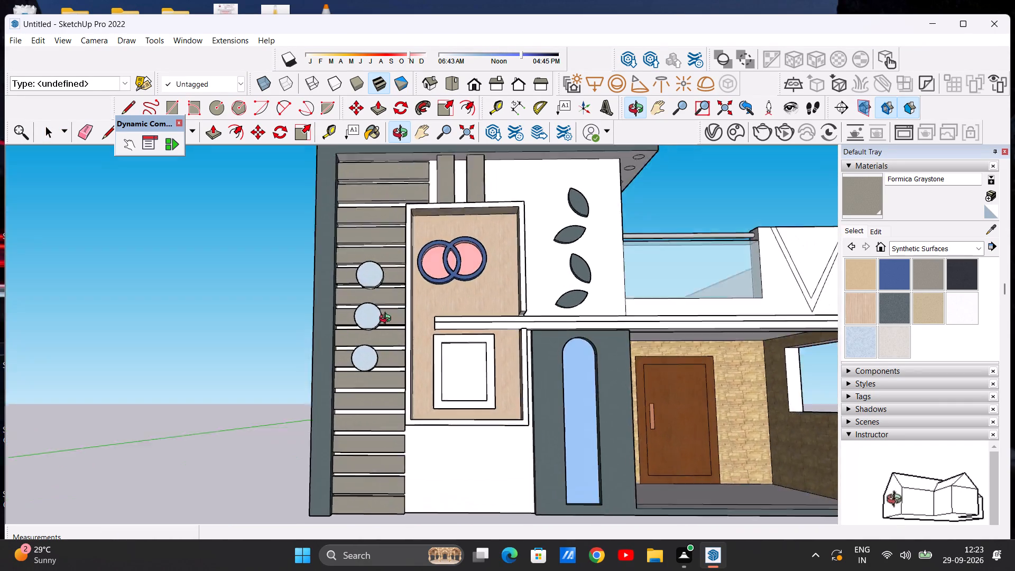
middle_drag(387, 320, 396, 245)
middle_drag(324, 523, 362, 431)
scroll(362, 460, up, 5)
scroll(354, 474, down, 6)
middle_drag(357, 446, 345, 524)
scroll(345, 509, down, 1)
middle_drag(353, 477, 356, 426)
scroll(374, 297, up, 11)
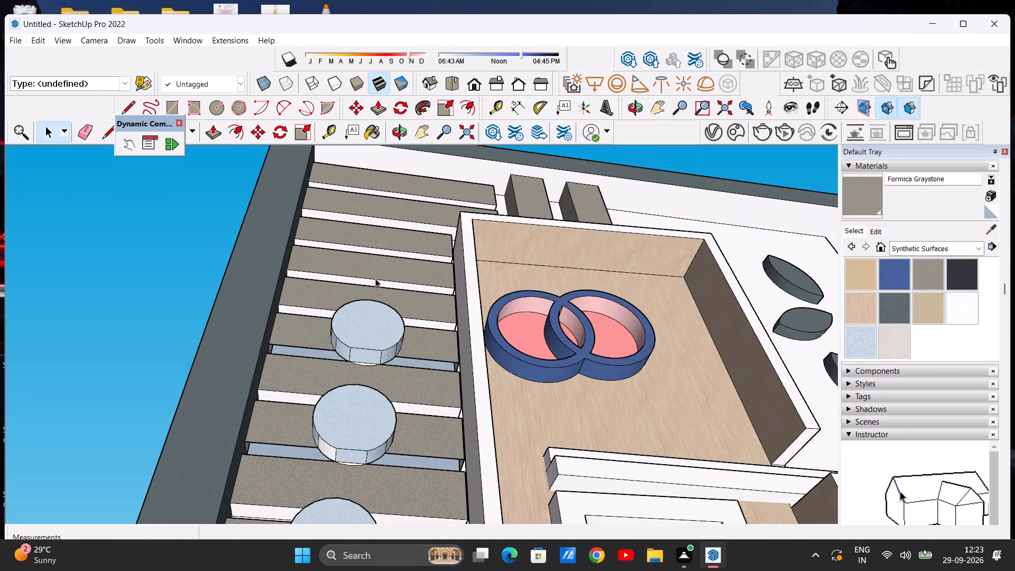
scroll(375, 279, down, 6)
scroll(350, 174, up, 5)
scroll(429, 210, up, 6)
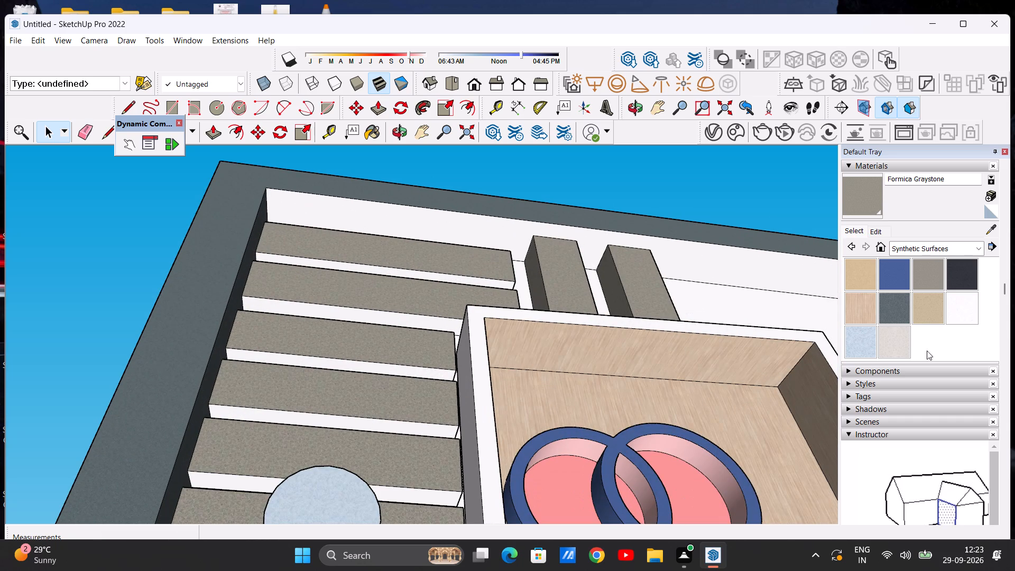
Paint the undersides of the top five horizontal strips with Formica Graystone.
click(934, 281)
scroll(355, 275, up, 7)
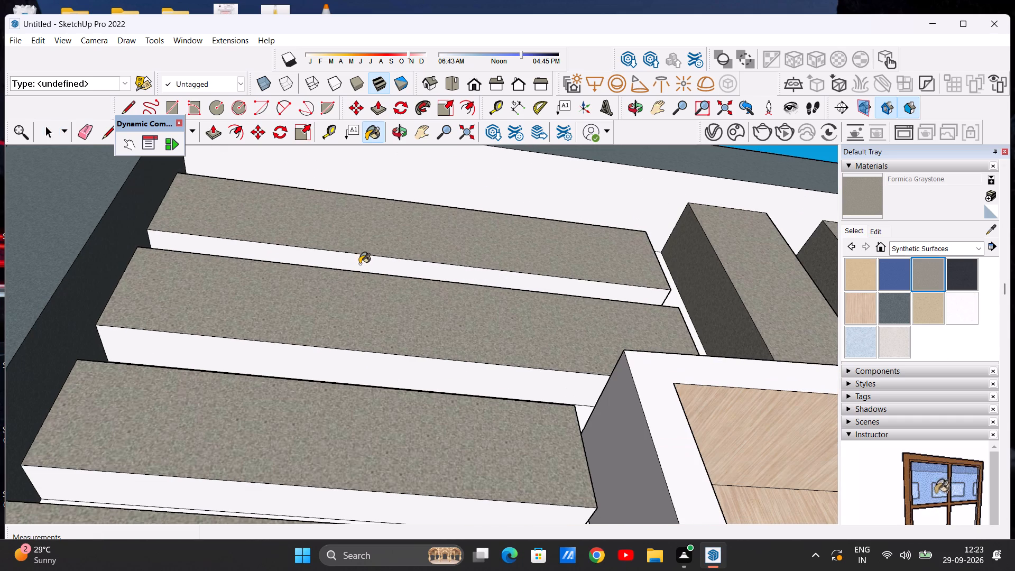
click(359, 264)
click(354, 367)
scroll(356, 309, down, 8)
scroll(312, 466, up, 6)
click(346, 324)
click(335, 417)
scroll(362, 374, down, 4)
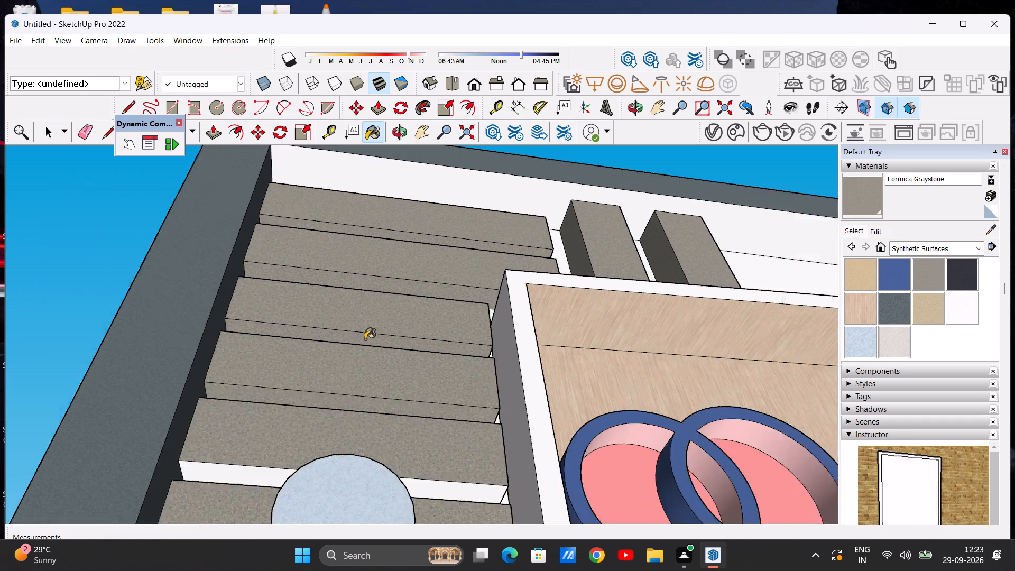
scroll(365, 339, down, 6)
scroll(333, 447, up, 7)
click(262, 366)
Paint the white undersides of the horizontal strips between the round discs with Formica Graystone.
middle_drag(266, 504, 293, 413)
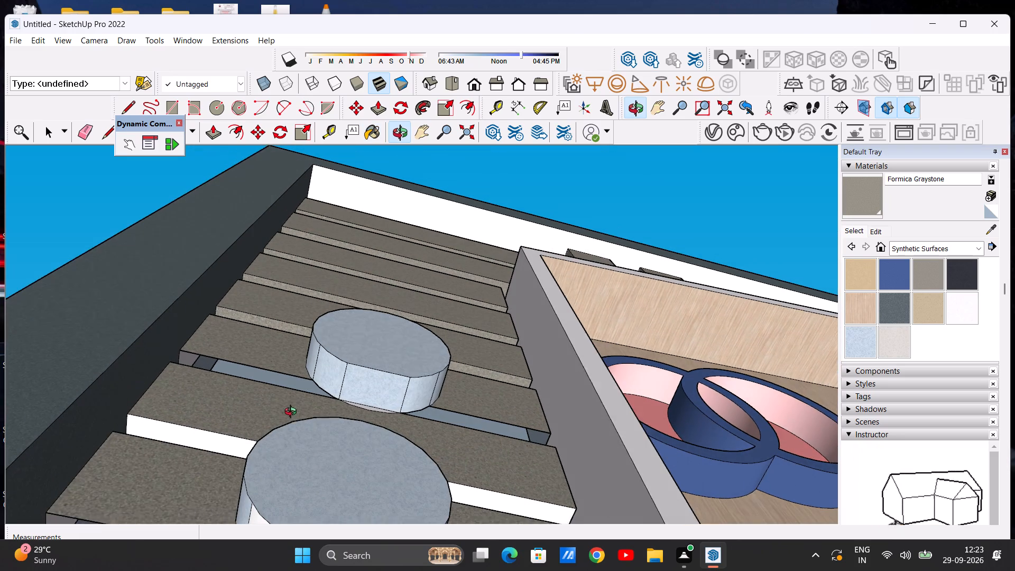
middle_drag(293, 413, 293, 412)
scroll(293, 412, down, 5)
middle_drag(243, 394, 281, 422)
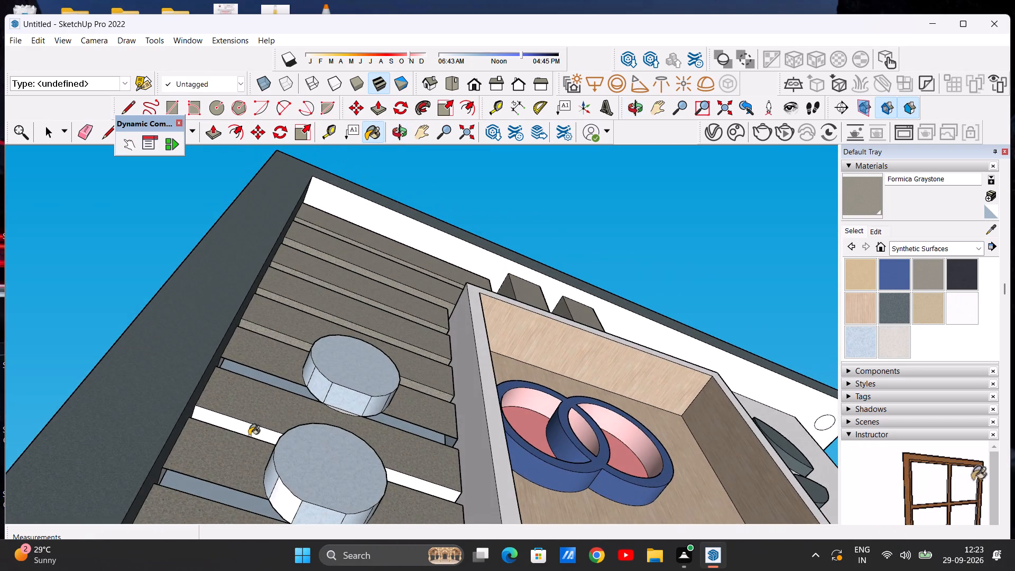
scroll(237, 431, up, 5)
click(242, 426)
scroll(244, 392, down, 17)
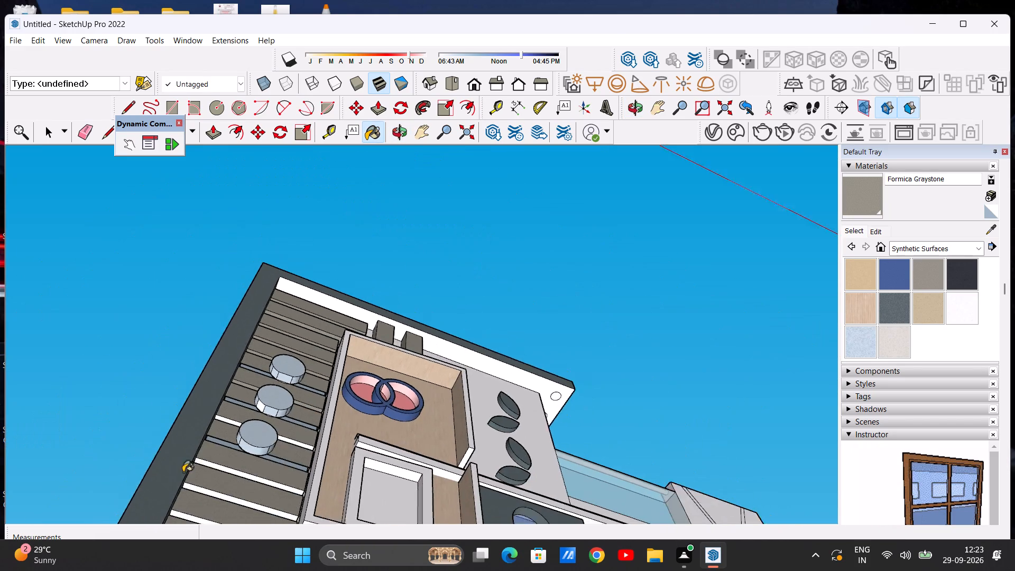
scroll(185, 467, up, 13)
click(272, 389)
scroll(263, 396, down, 11)
Paint the white undersides of the horizontal strips below the lowest disc with Formica Graystone.
scroll(236, 461, up, 2)
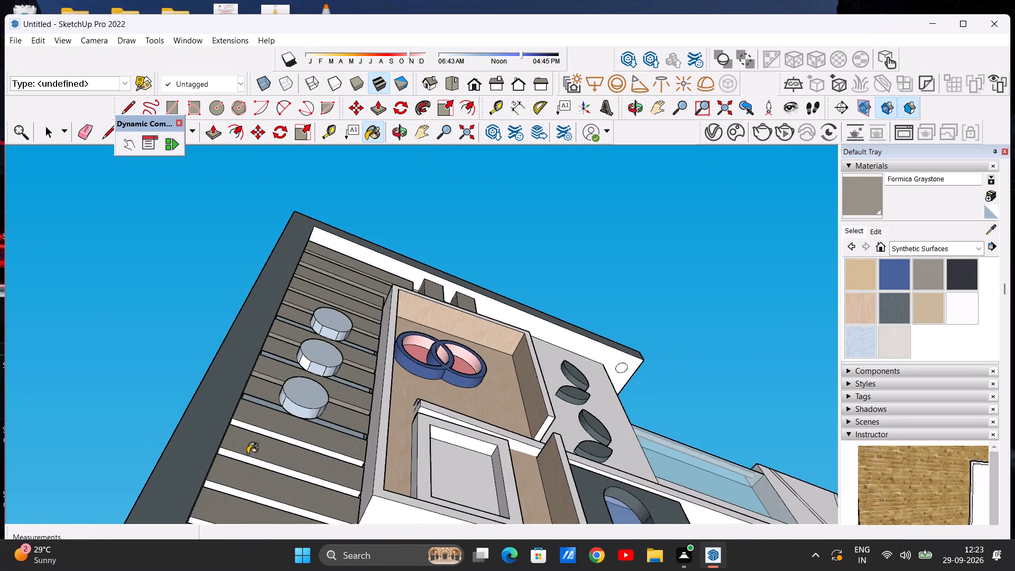
scroll(247, 454, up, 11)
click(285, 424)
scroll(289, 420, down, 20)
scroll(293, 439, up, 3)
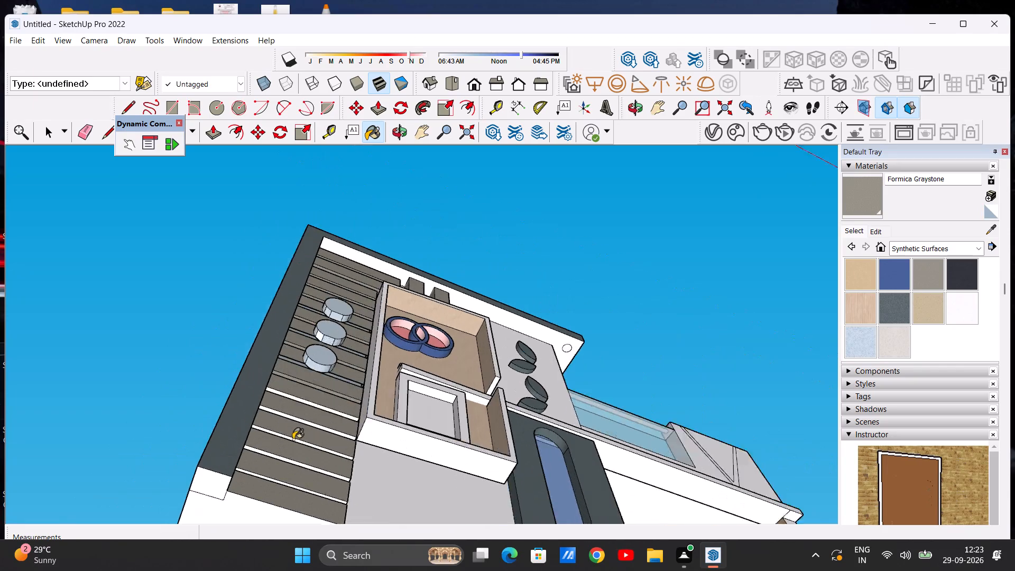
scroll(293, 439, up, 11)
click(318, 373)
click(310, 419)
scroll(317, 424, down, 13)
scroll(307, 463, up, 13)
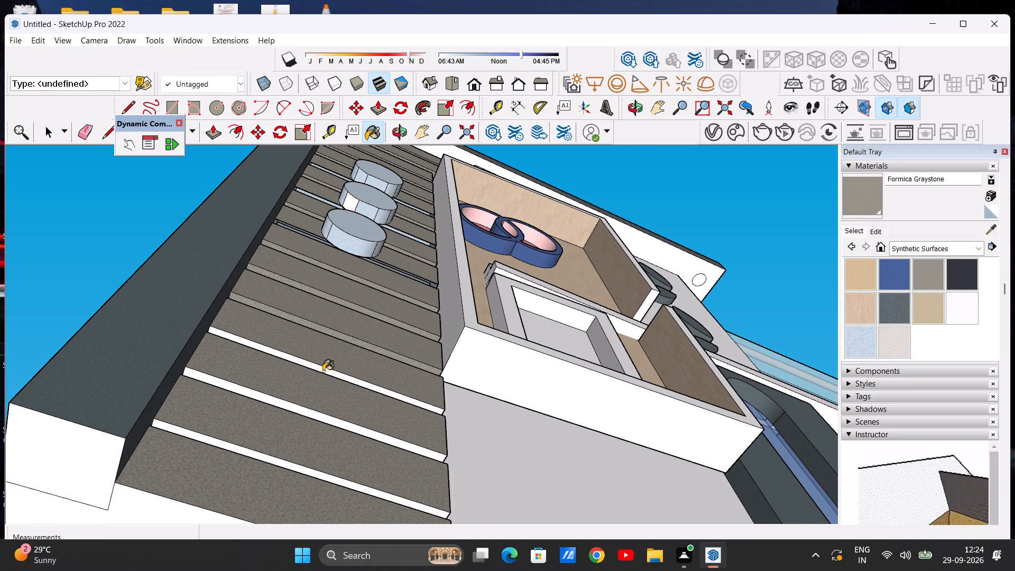
click(323, 371)
click(320, 418)
scroll(375, 378, down, 7)
scroll(338, 437, up, 4)
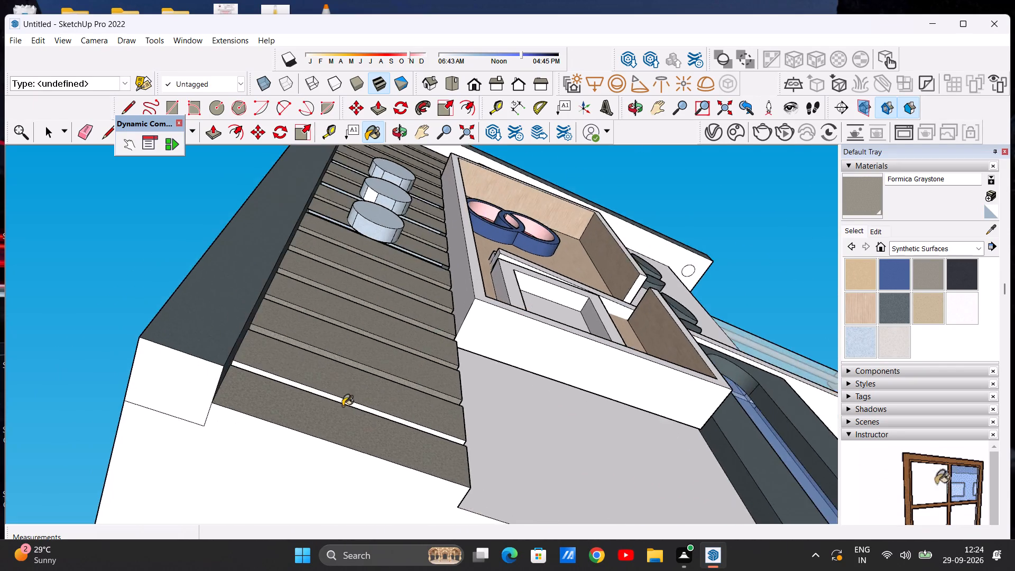
scroll(343, 406, up, 10)
click(337, 408)
key(space)
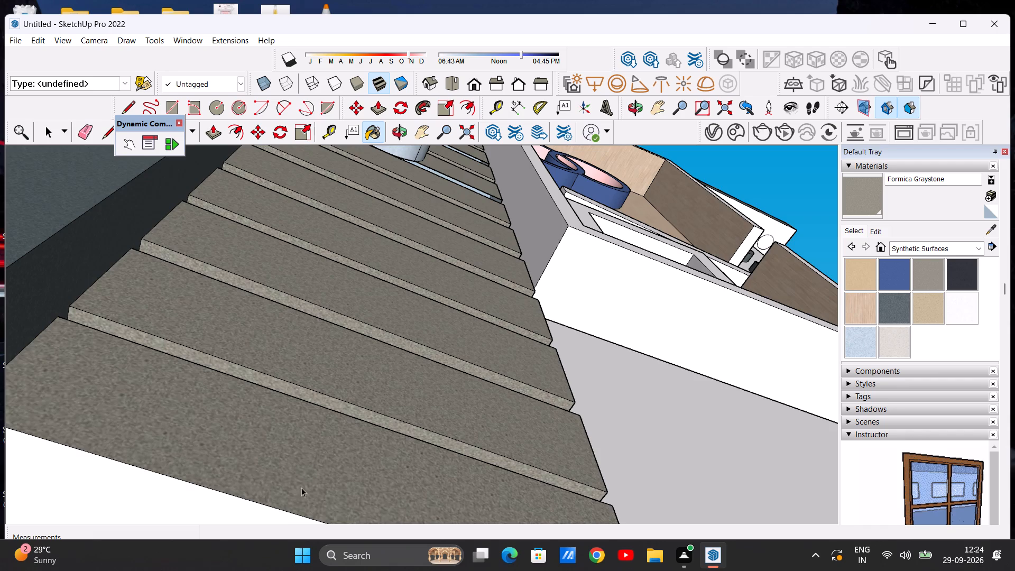
Examine the whole front elevation, including the wall and framed opening around the laminate panel.
scroll(287, 373, down, 17)
middle_drag(301, 298, 283, 292)
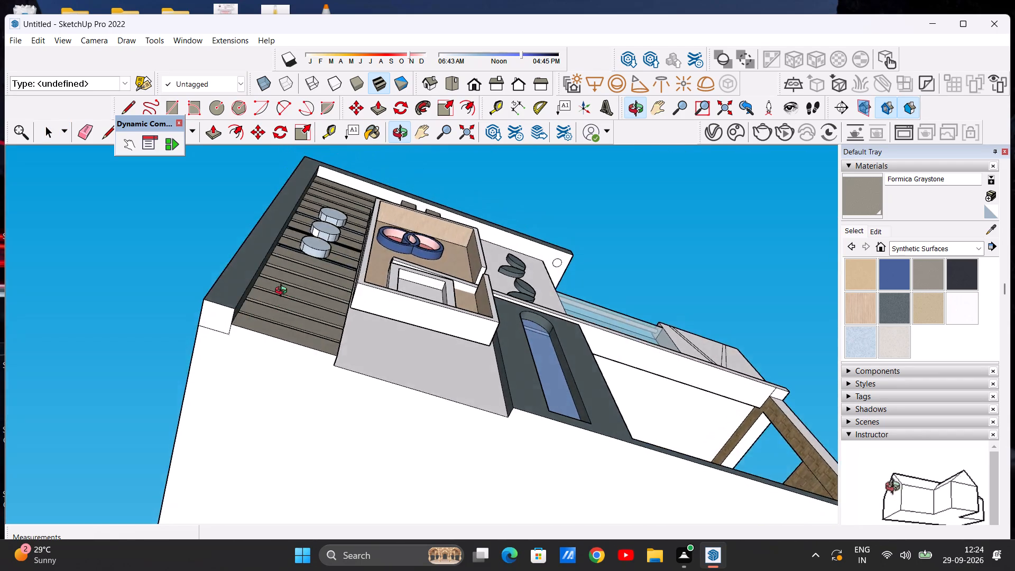
middle_drag(283, 292, 316, 570)
scroll(282, 465, down, 14)
middle_drag(405, 406, 207, 347)
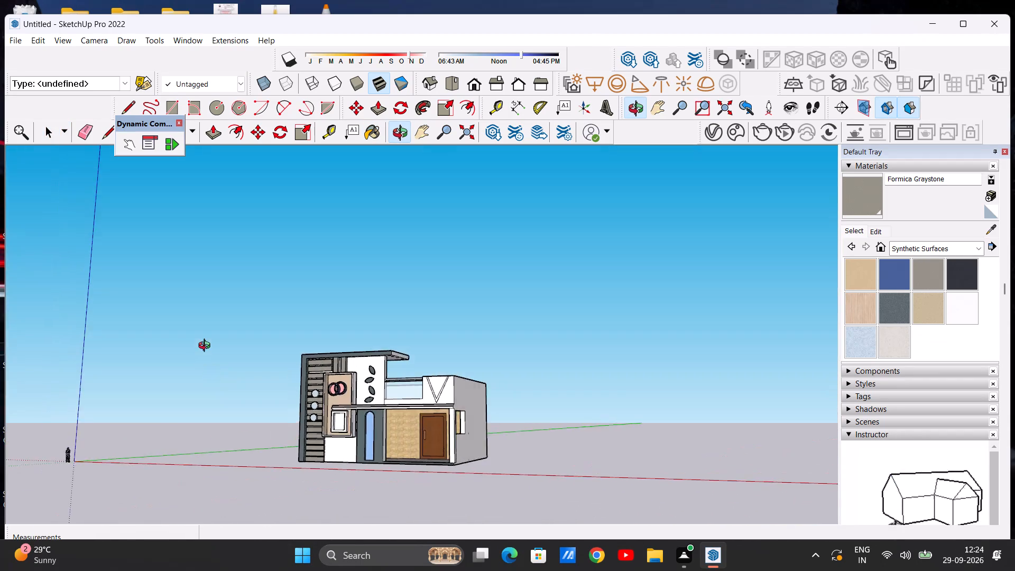
middle_drag(207, 347, 316, 390)
scroll(322, 398, up, 9)
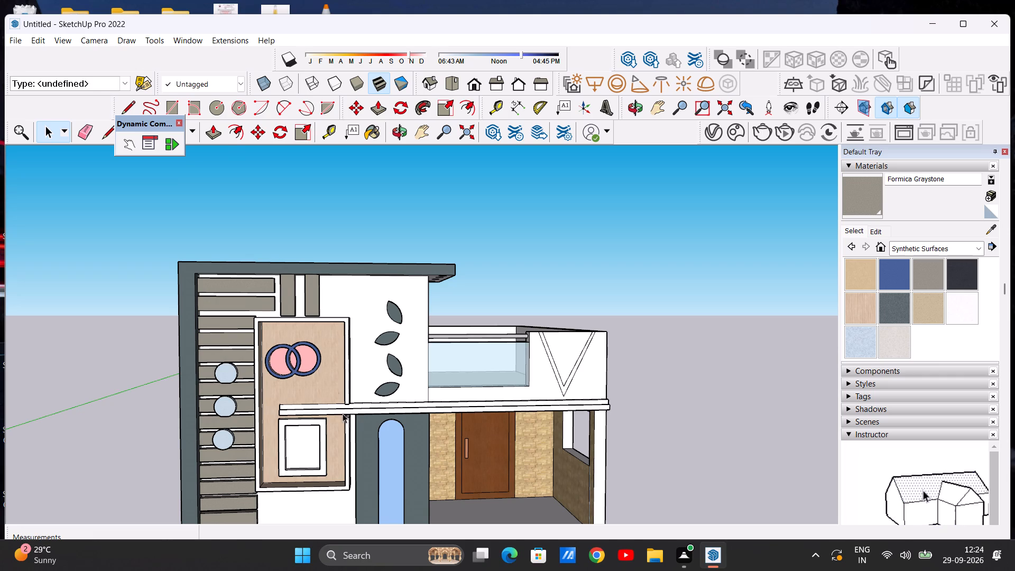
scroll(304, 361, down, 10)
scroll(330, 389, up, 7)
scroll(285, 394, up, 5)
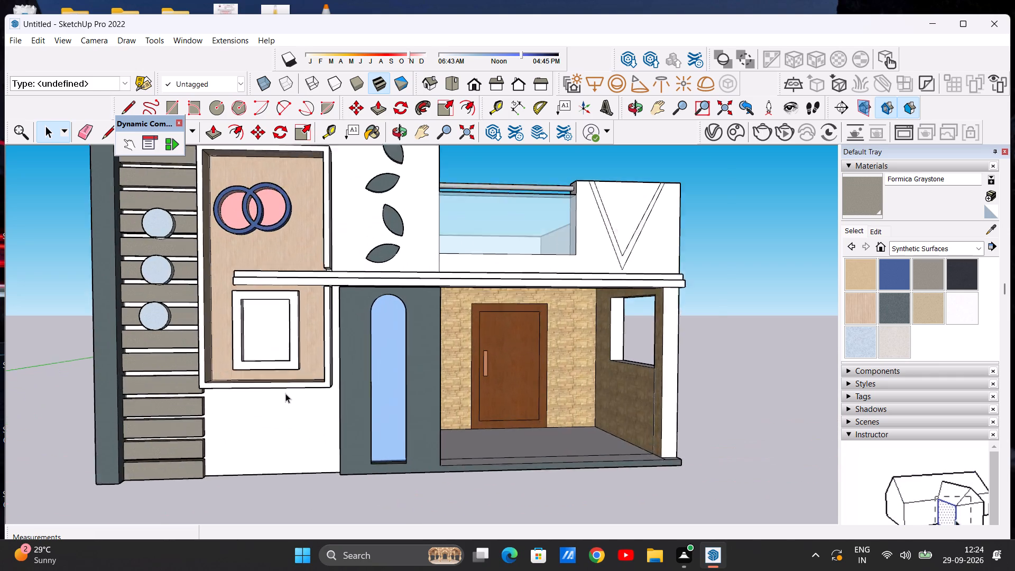
scroll(285, 393, up, 1)
scroll(297, 393, down, 4)
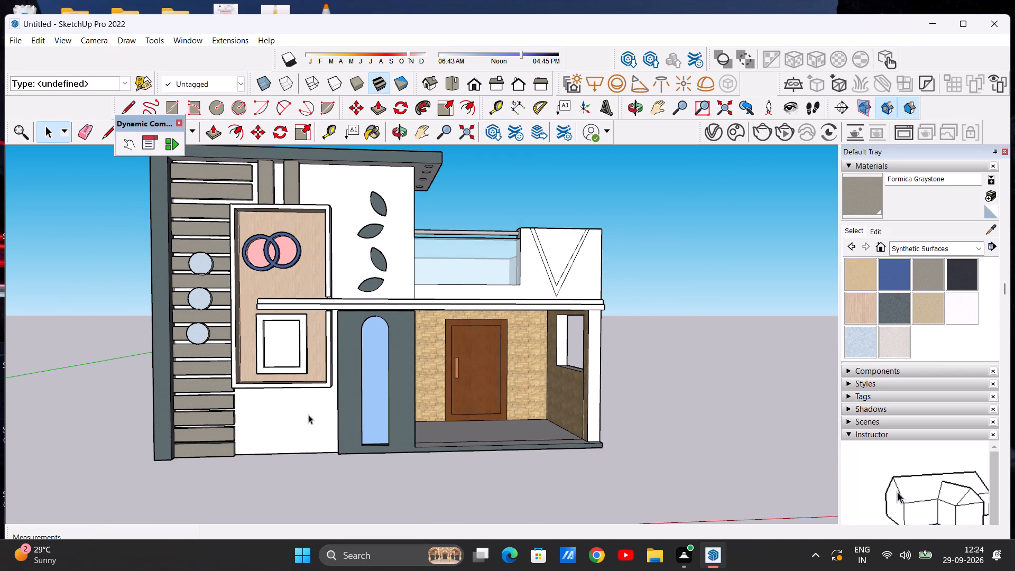
middle_drag(272, 401, 288, 435)
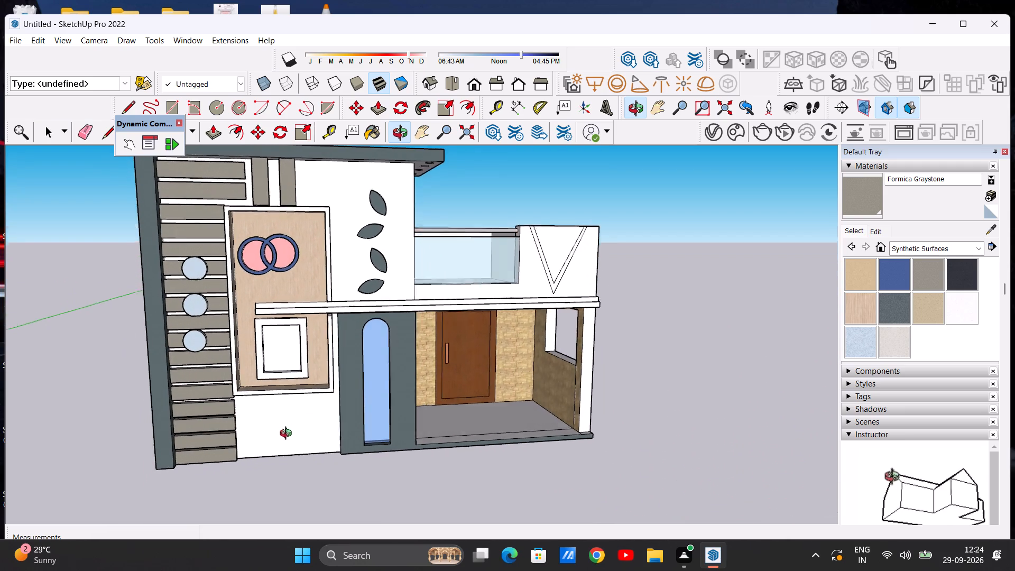
middle_drag(288, 435, 283, 438)
Paint the recessed centre of the square frame on the laminate panel with Wood Bamboo from Wood.
scroll(301, 375, up, 6)
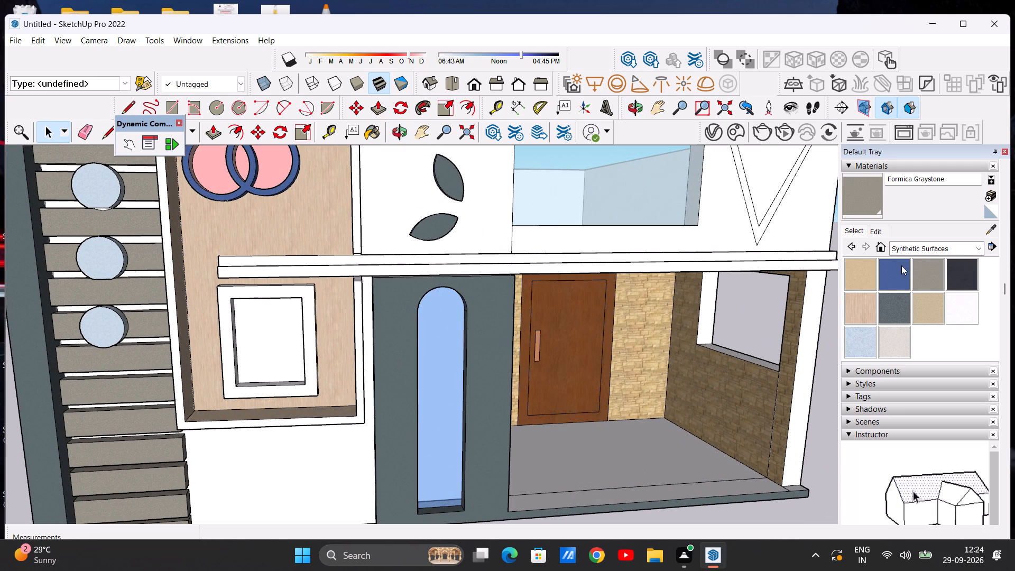
click(975, 250)
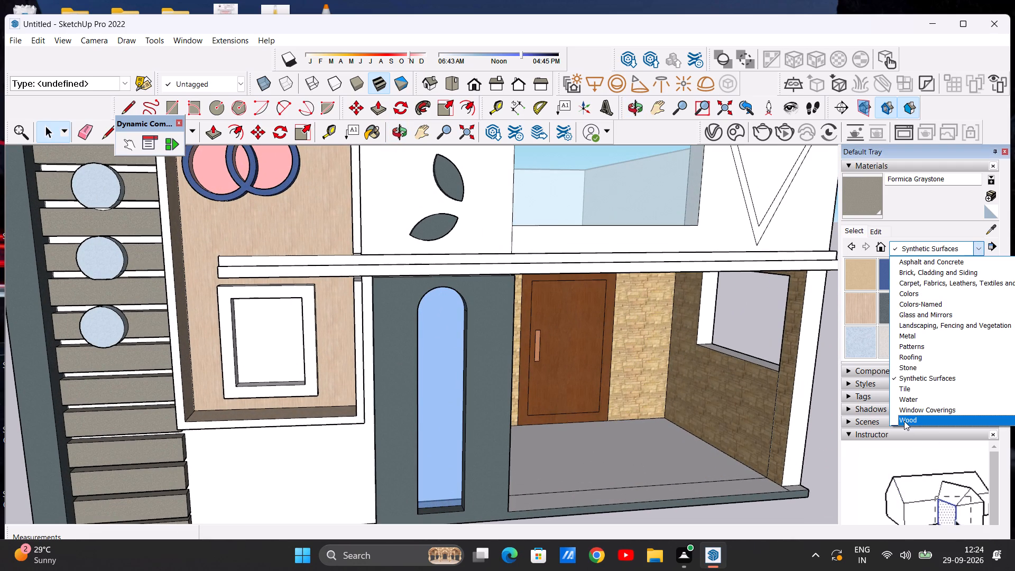
click(904, 421)
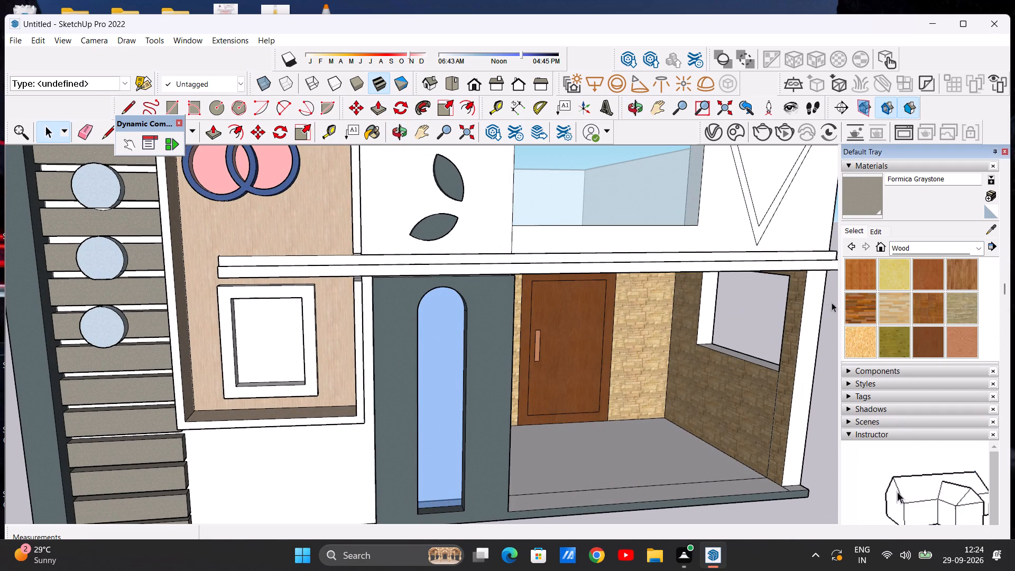
click(853, 275)
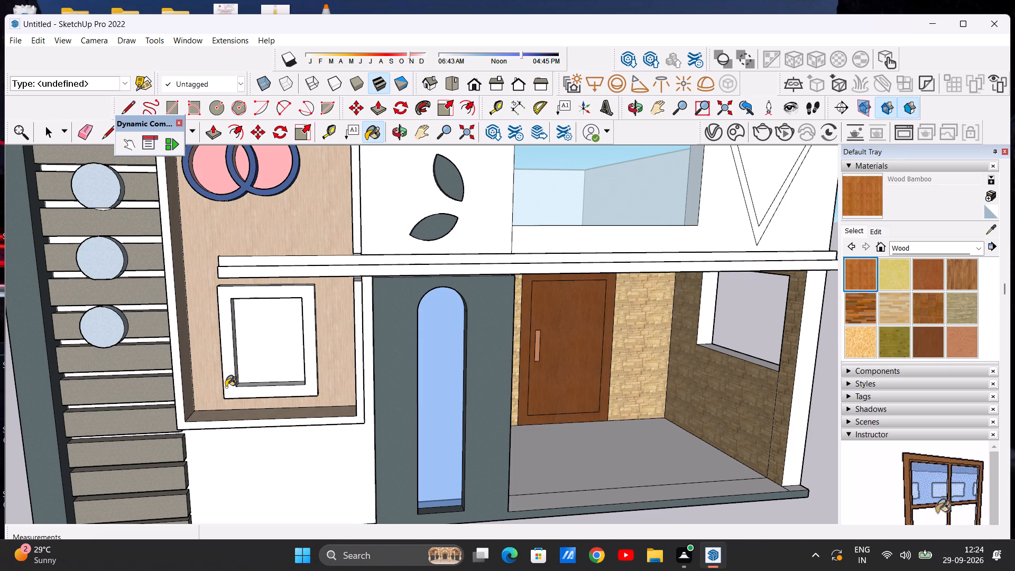
scroll(225, 382, up, 7)
click(290, 366)
scroll(312, 363, down, 4)
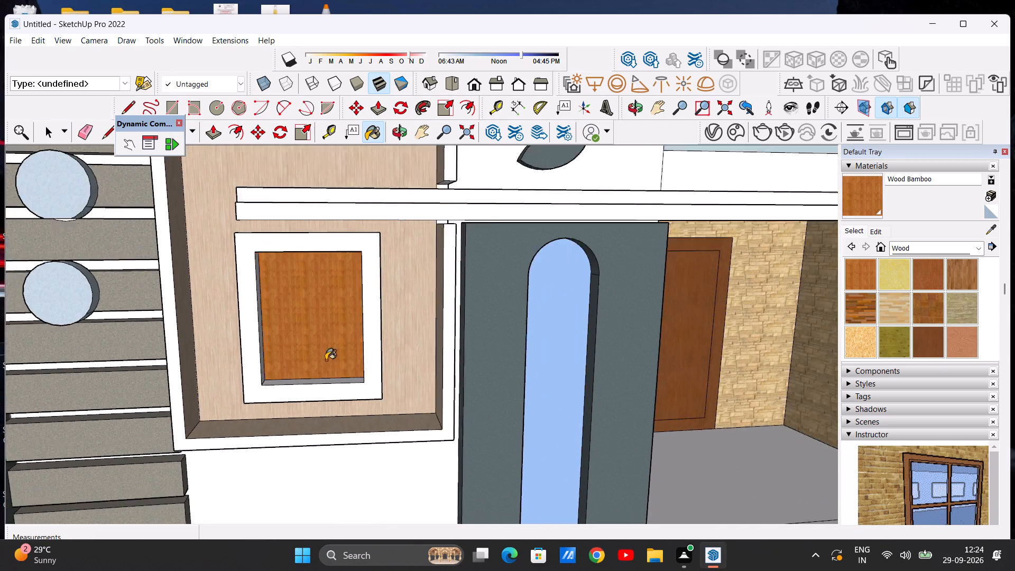
Paint the four inner side faces of the square frame's recess with Wood Bamboo.
middle_drag(335, 349, 177, 391)
scroll(277, 338, up, 5)
click(285, 323)
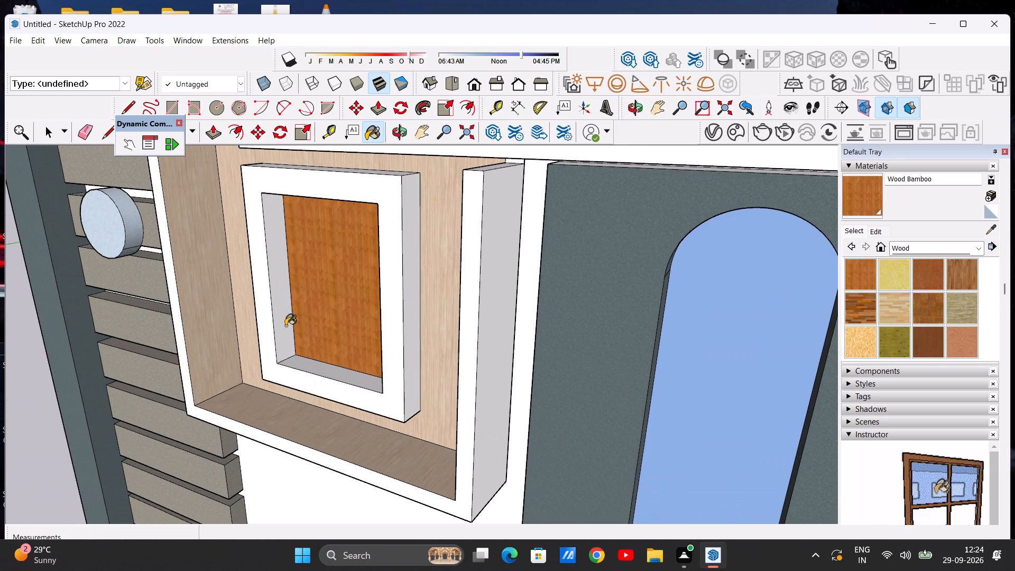
middle_drag(323, 356, 354, 432)
scroll(355, 391, up, 4)
click(355, 391)
middle_drag(404, 384, 433, 374)
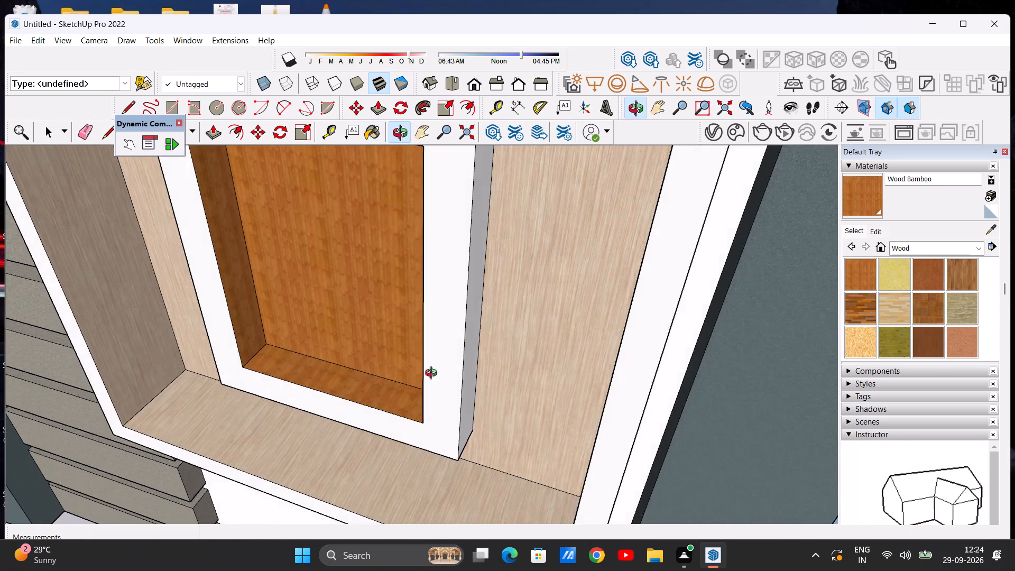
middle_drag(433, 374, 593, 340)
click(586, 309)
scroll(407, 427, down, 14)
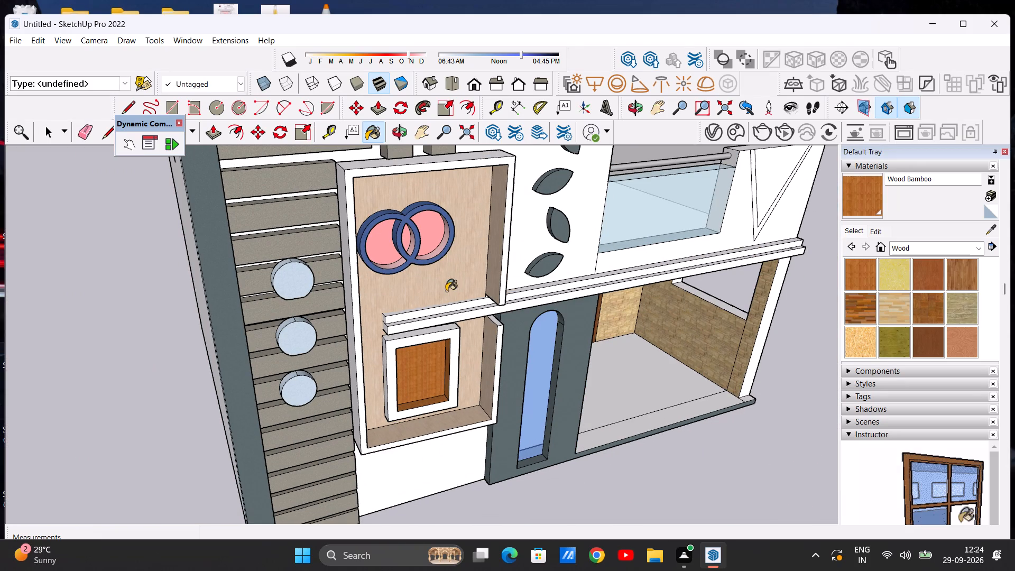
middle_drag(425, 381, 388, 294)
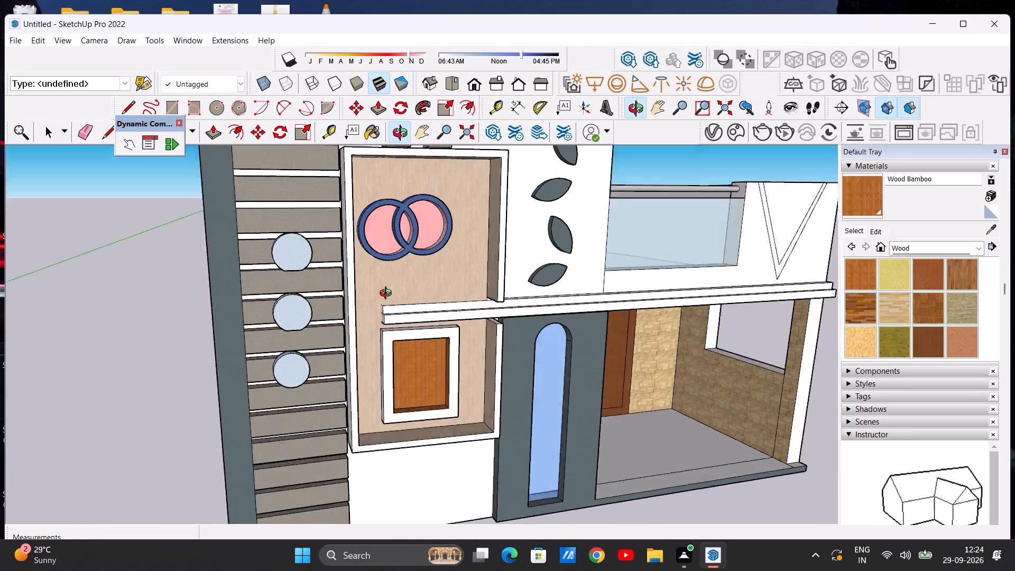
middle_drag(388, 294, 362, 145)
scroll(362, 146, up, 1)
scroll(443, 379, up, 13)
click(398, 324)
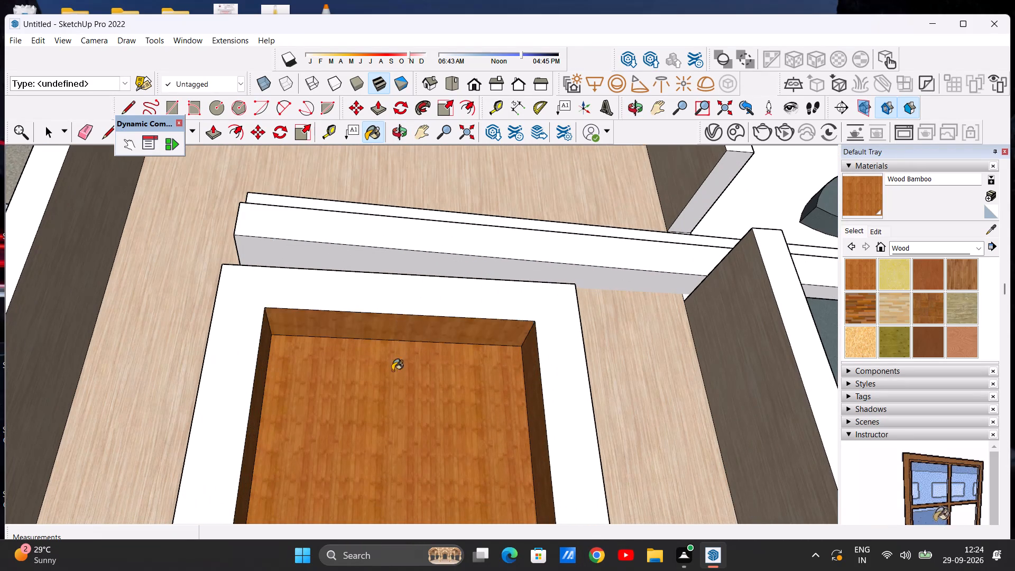
Paint the front face of the square frame around the bamboo recess with Formica Speckled Grey from Synthetic Surfaces.
scroll(393, 371, down, 17)
middle_drag(398, 334, 398, 413)
scroll(416, 401, up, 3)
scroll(371, 369, down, 7)
scroll(408, 362, up, 6)
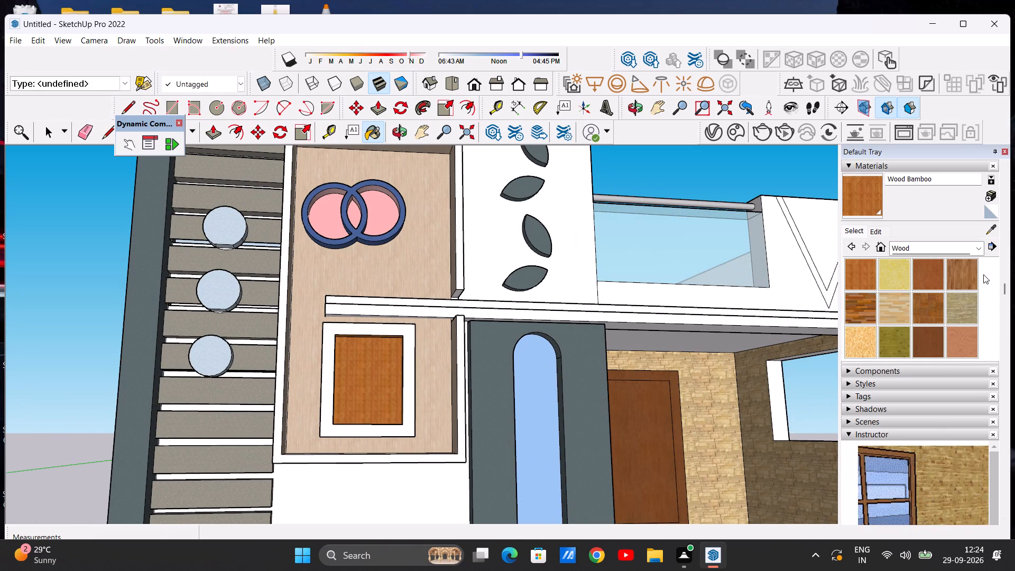
click(979, 252)
click(929, 381)
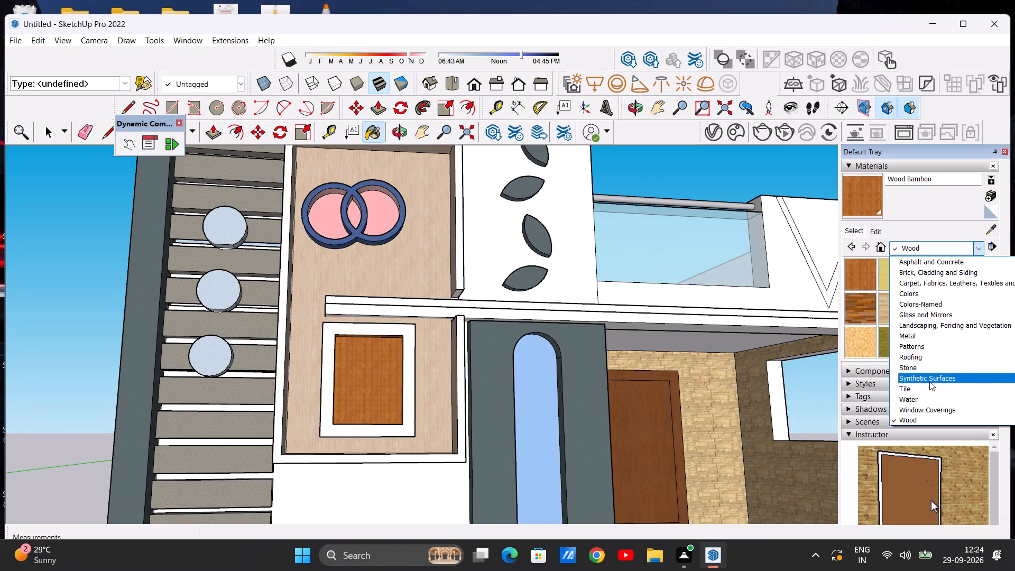
click(888, 314)
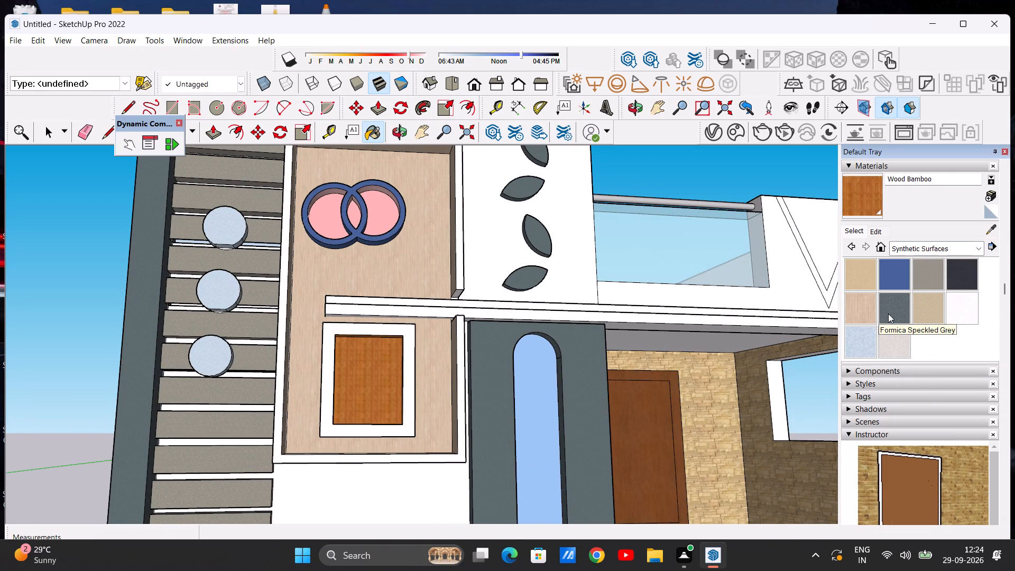
scroll(347, 397, up, 5)
click(314, 400)
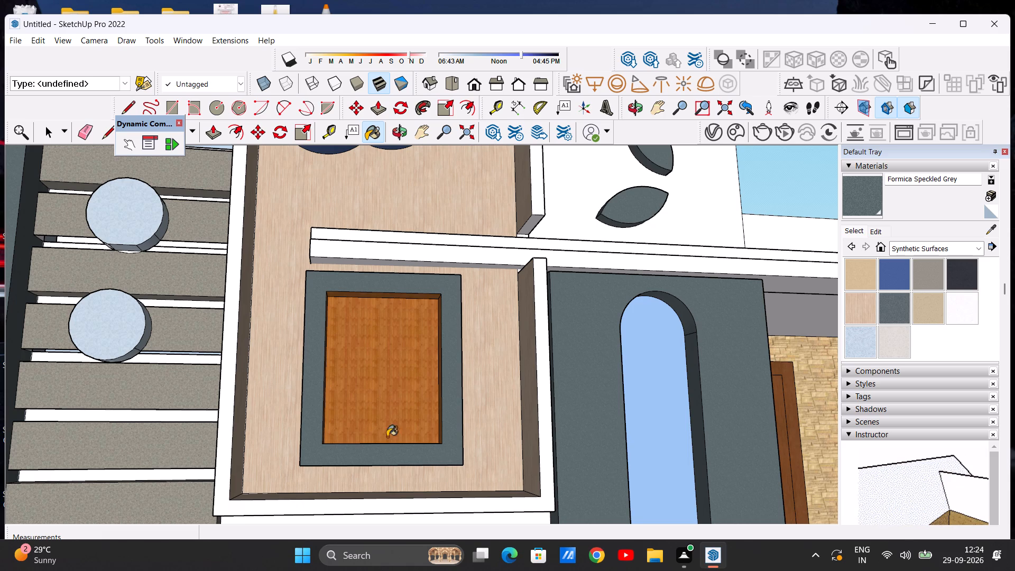
Paint the square frame's top face and its outer side facing the horizontal strips with Formica Speckled Grey.
scroll(391, 364, down, 10)
middle_drag(381, 387, 379, 514)
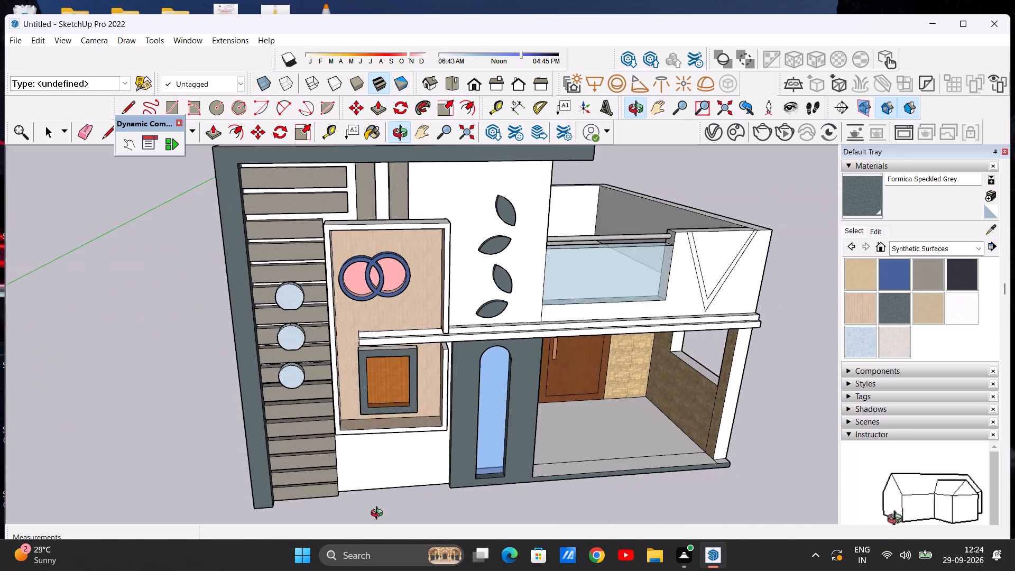
middle_drag(379, 514, 452, 540)
scroll(408, 409, up, 7)
middle_drag(312, 440, 368, 402)
scroll(363, 398, up, 6)
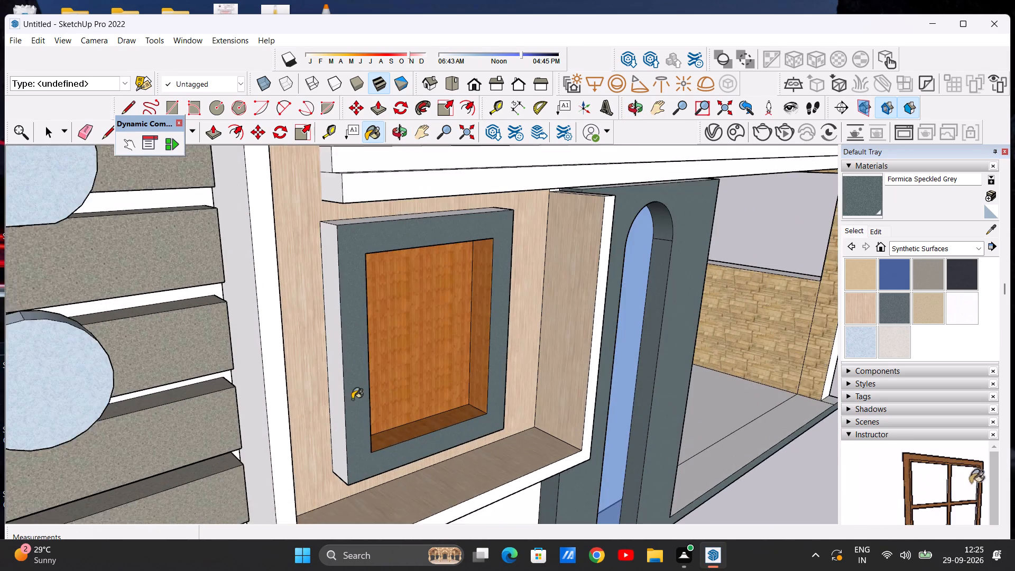
click(340, 401)
scroll(306, 390, down, 8)
middle_drag(371, 365, 308, 426)
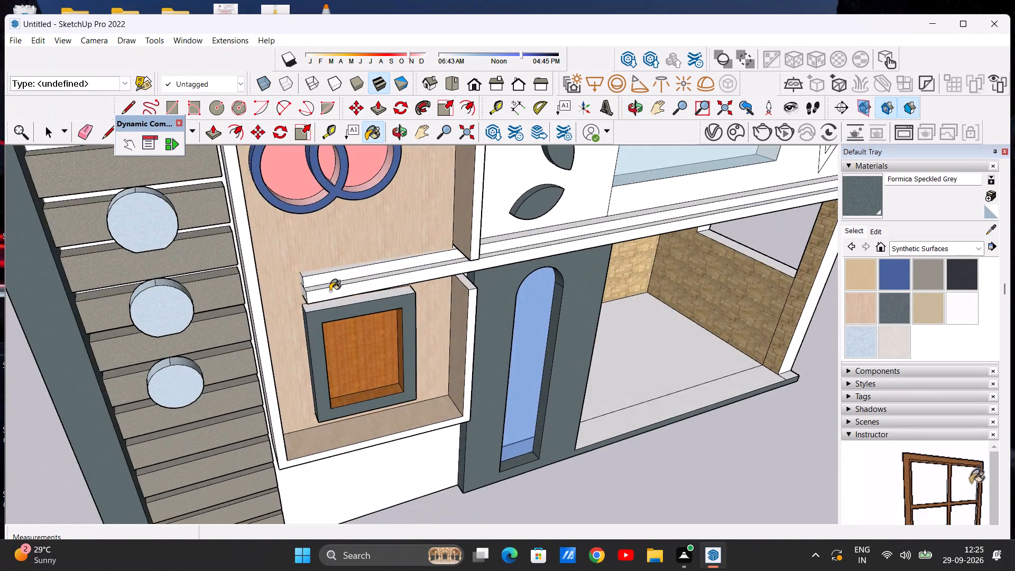
scroll(330, 291, up, 14)
click(324, 321)
Paint the square frame's underside and its outer side facing the arched window with Formica Speckled Grey.
scroll(292, 317, down, 11)
middle_drag(444, 346, 318, 336)
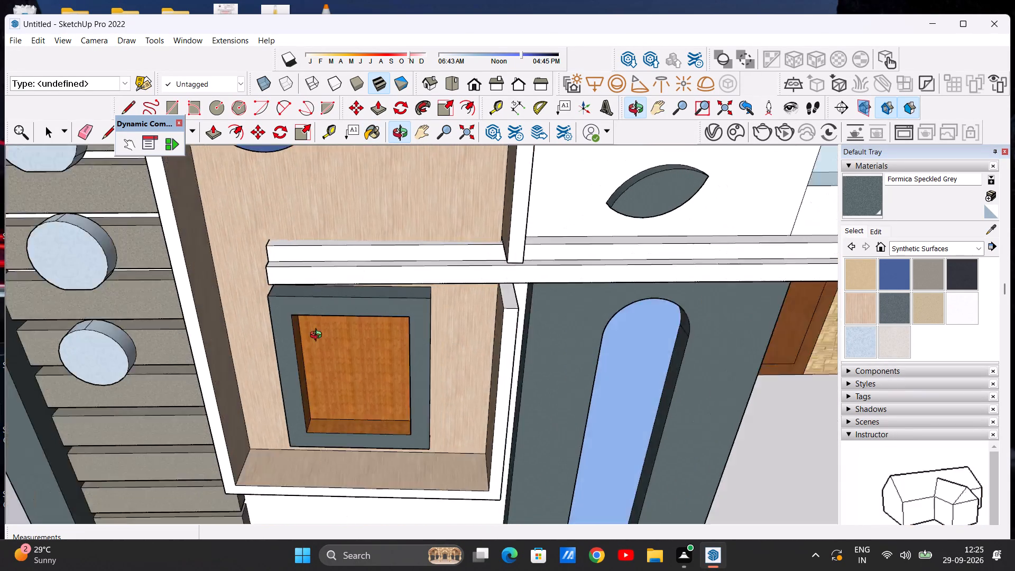
middle_drag(318, 336, 229, 319)
scroll(450, 359, up, 5)
click(421, 360)
scroll(478, 334, down, 6)
middle_drag(396, 449, 401, 428)
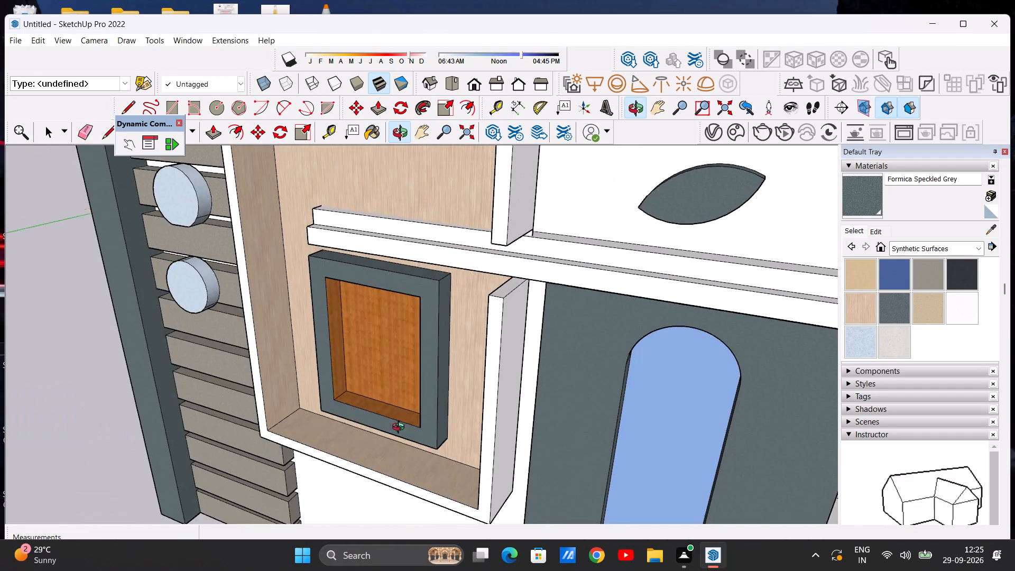
middle_drag(401, 428, 446, 301)
scroll(461, 449, up, 6)
middle_drag(436, 429, 433, 364)
scroll(436, 365, up, 7)
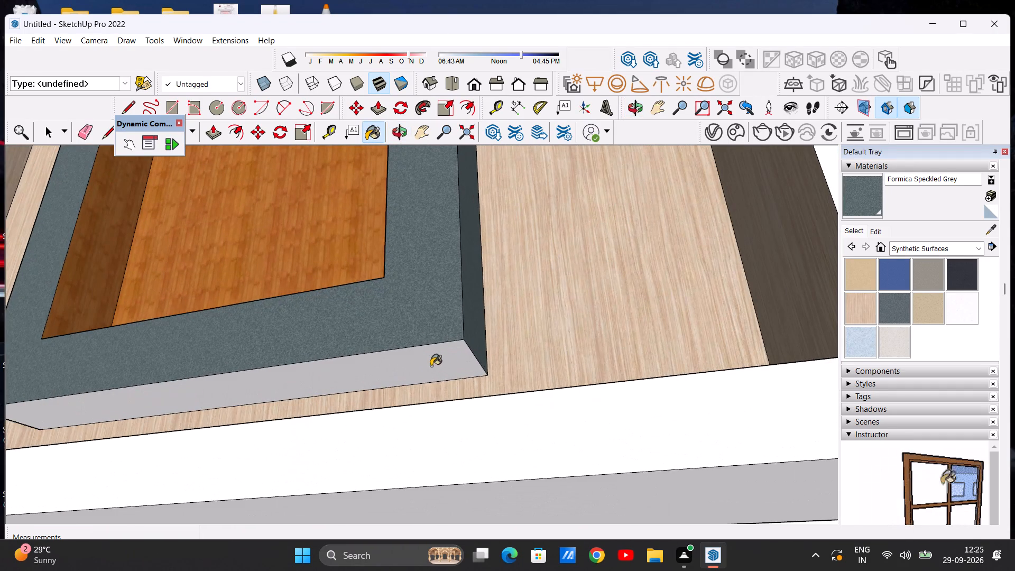
click(431, 366)
Examine the whole house front, including the laminate panel's white border and the surrounding wall.
scroll(431, 371, down, 20)
scroll(431, 371, down, 1)
middle_drag(410, 343, 474, 427)
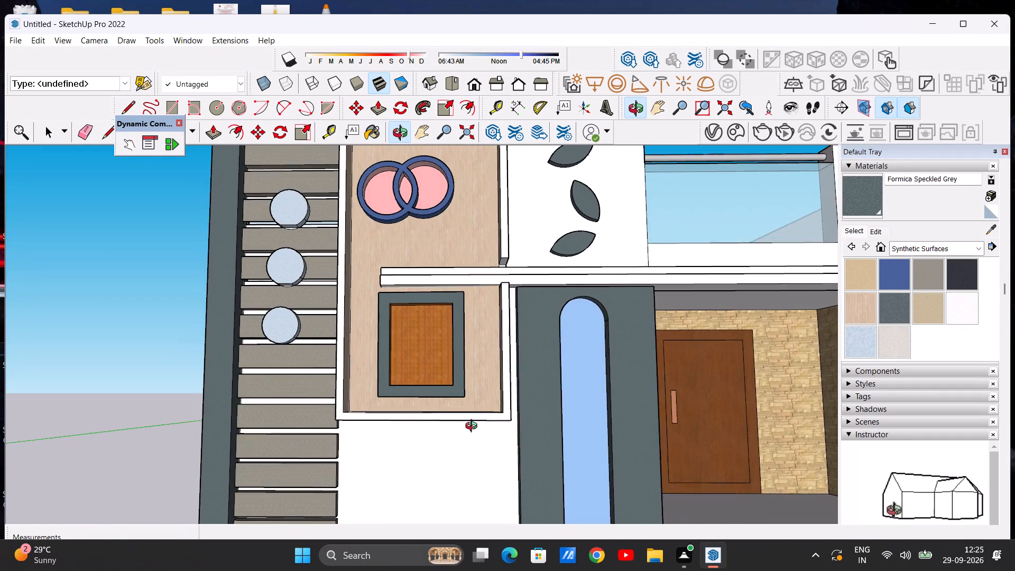
middle_drag(474, 427, 474, 428)
scroll(478, 425, down, 8)
scroll(499, 332, up, 6)
key(space)
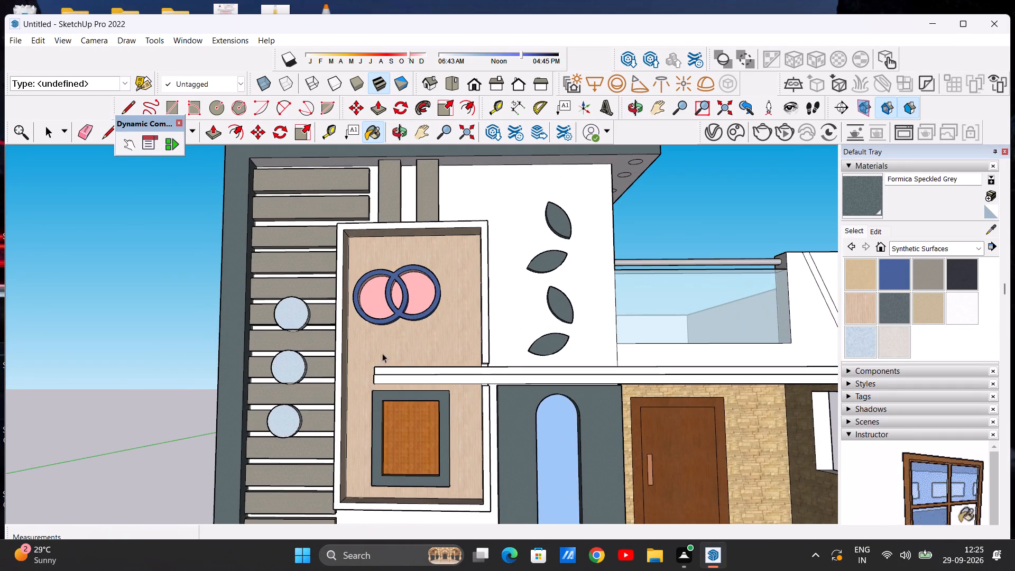
scroll(372, 347, down, 9)
middle_drag(375, 355, 408, 366)
scroll(441, 321, up, 2)
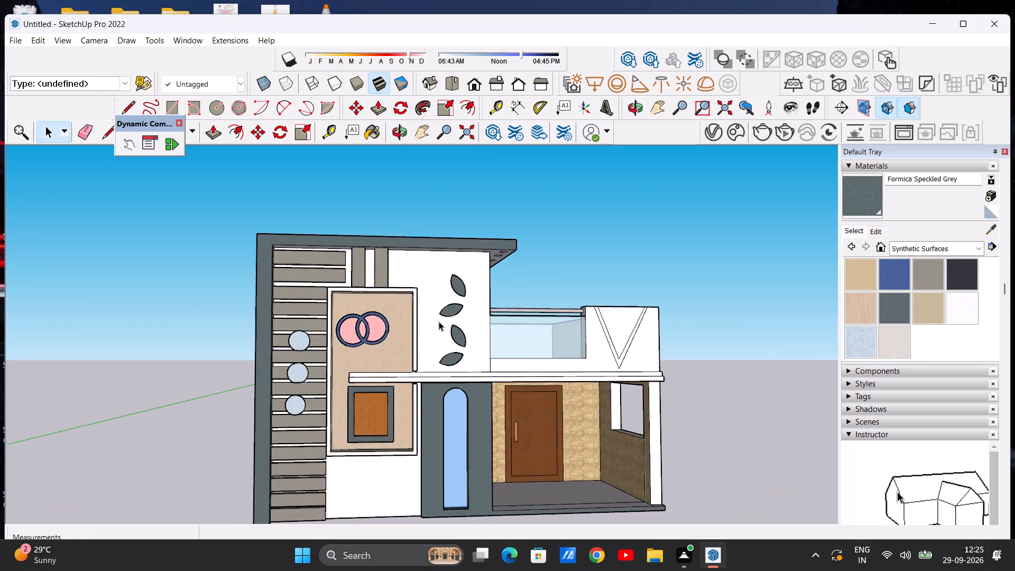
scroll(439, 321, up, 4)
scroll(344, 339, down, 4)
scroll(339, 319, up, 5)
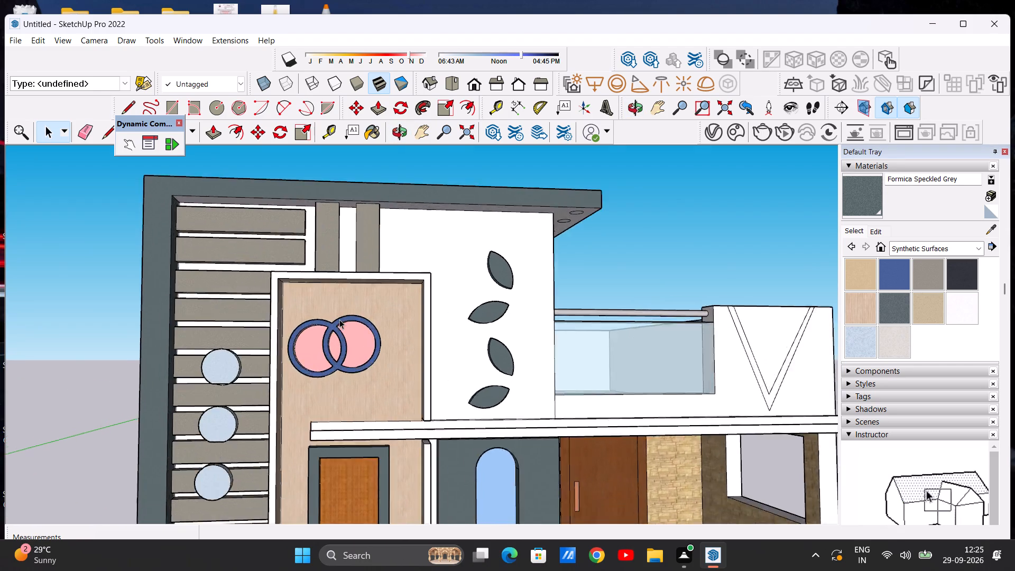
scroll(339, 319, up, 2)
scroll(362, 305, down, 12)
middle_drag(287, 320, 359, 332)
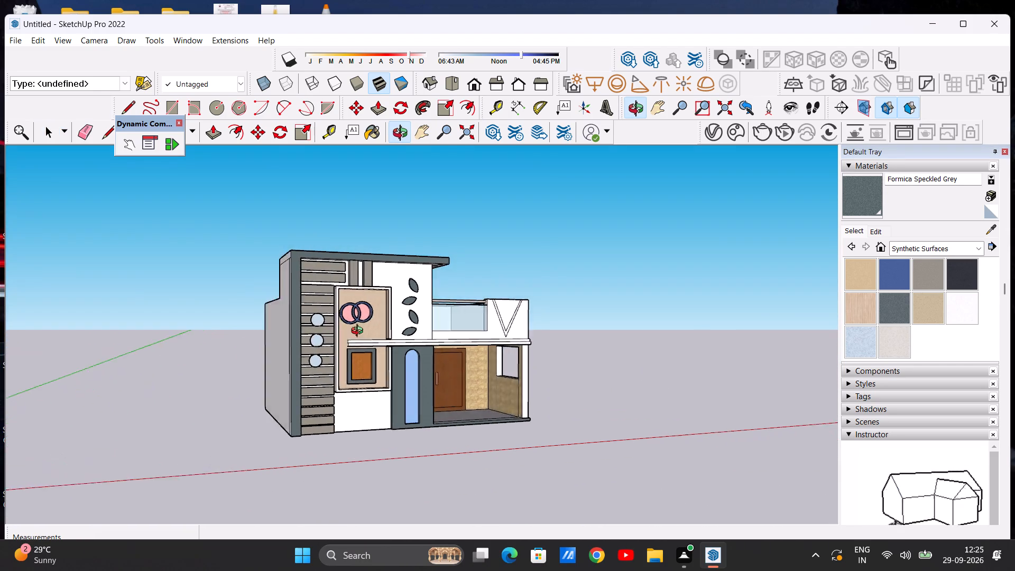
middle_drag(359, 332, 376, 362)
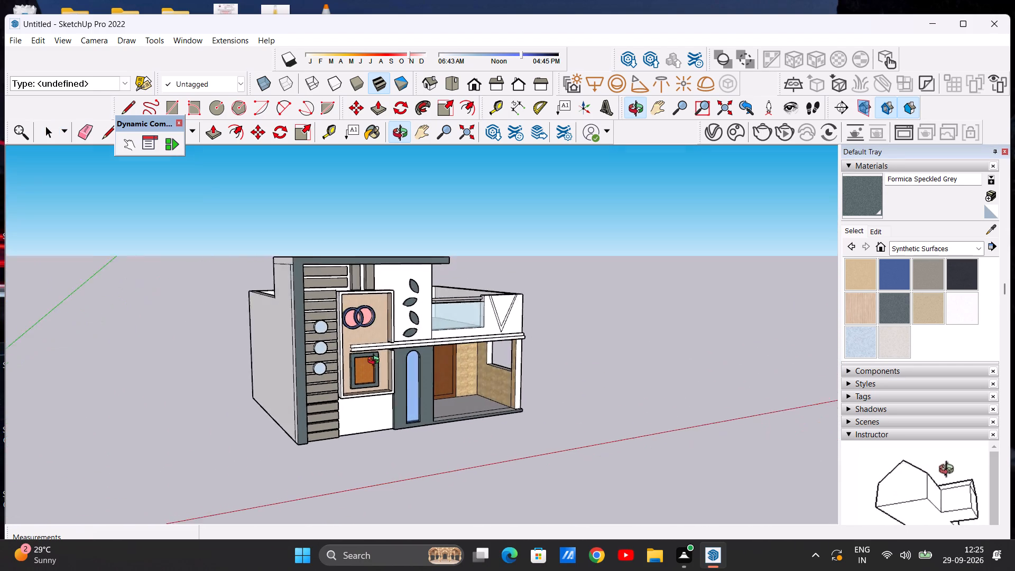
middle_drag(376, 362, 395, 366)
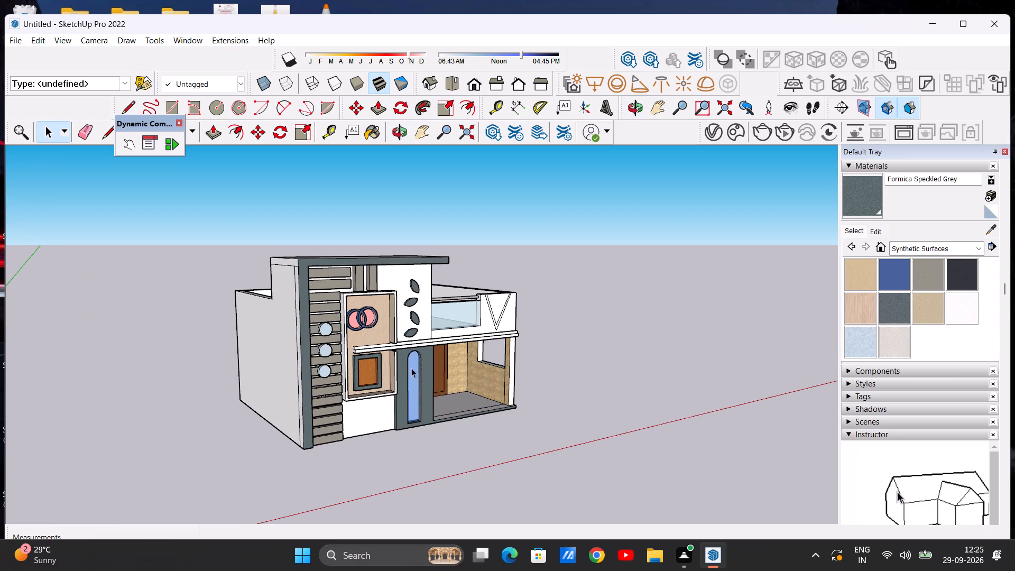
Paint the laminate panel border's front face and outer side facing the horizontal strips with Formica Laminate Light.
click(864, 301)
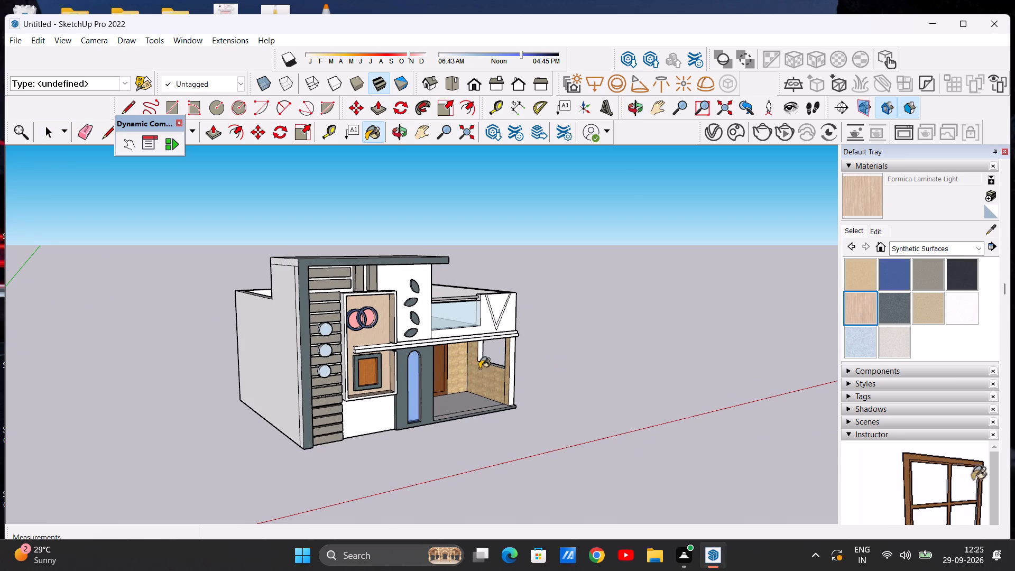
scroll(281, 349, up, 15)
click(417, 317)
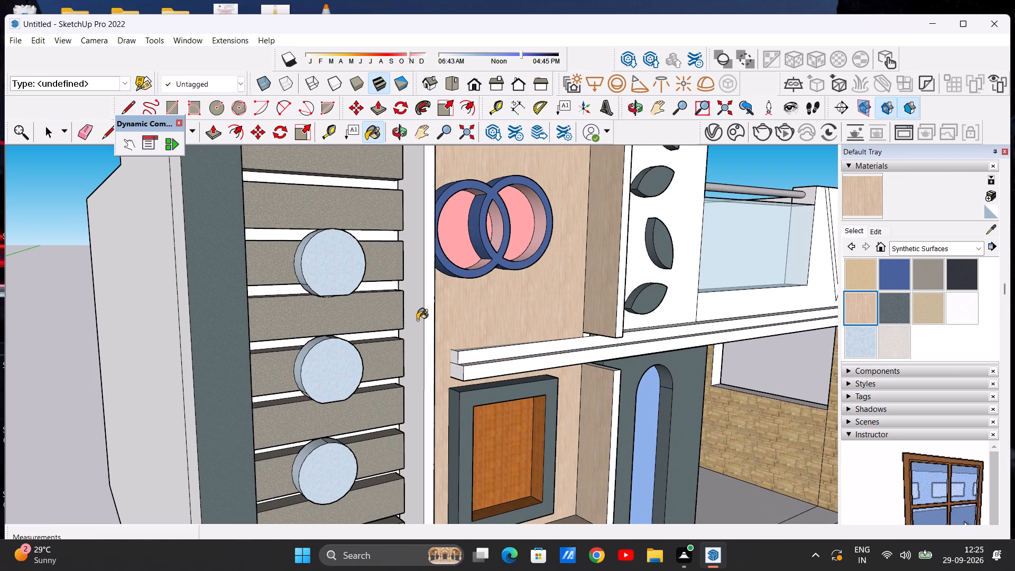
click(425, 320)
scroll(392, 328, down, 10)
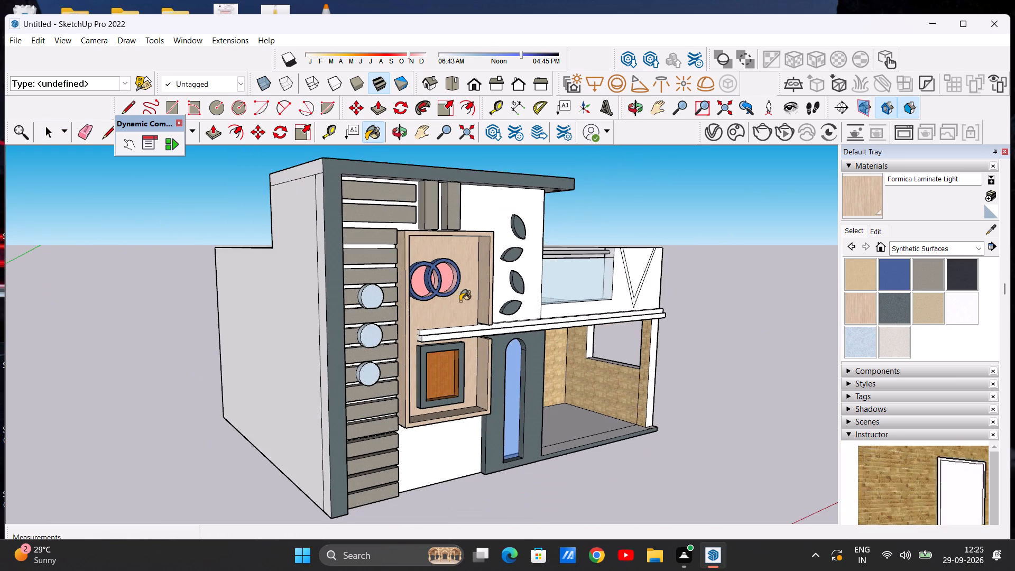
Paint the panel border's outer side facing the leaf shapes with Formica Laminate Light, above and below the ledge.
middle_drag(450, 303, 133, 324)
scroll(425, 305, up, 6)
click(437, 307)
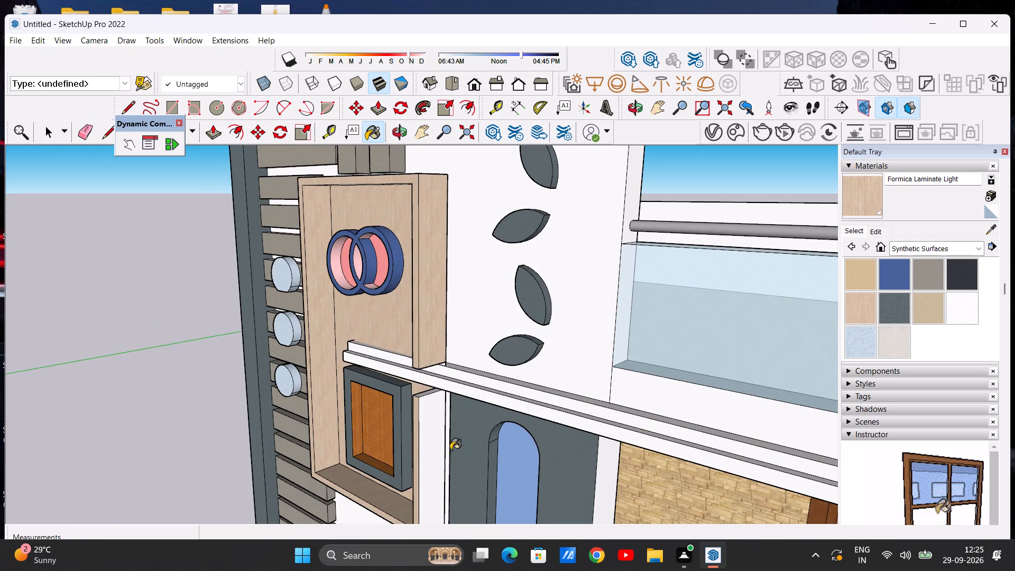
click(433, 452)
scroll(450, 416, down, 7)
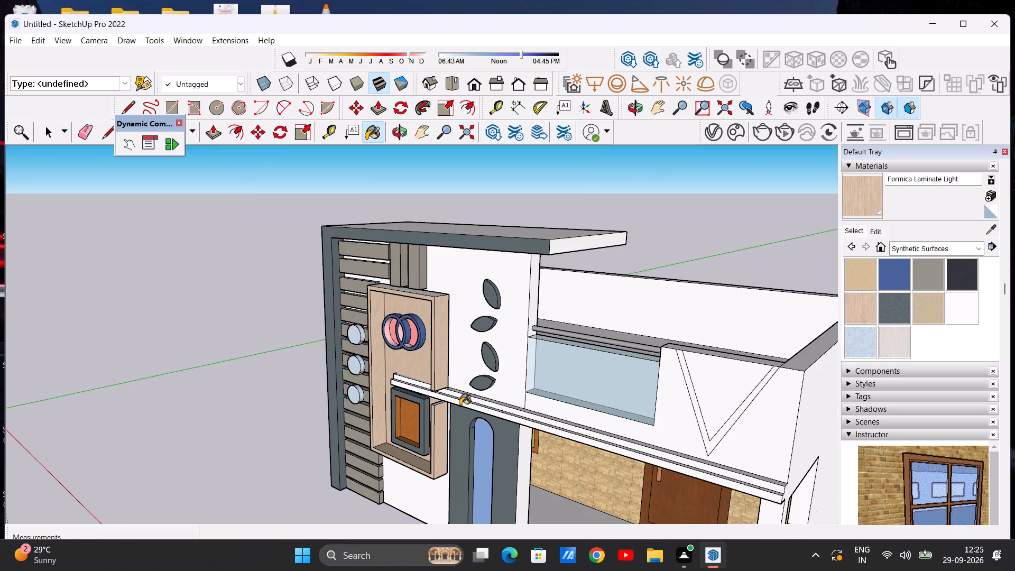
Paint the top face and underside of the laminate panel's border with Formica Laminate Light.
middle_drag(430, 306, 441, 371)
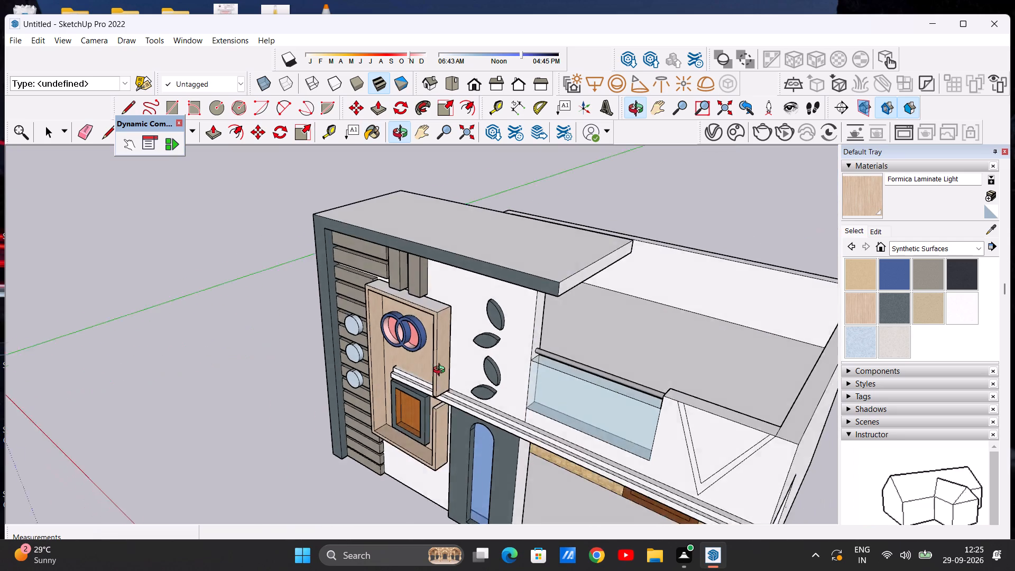
middle_drag(441, 371, 441, 406)
scroll(395, 320, up, 7)
click(438, 299)
scroll(474, 320, down, 9)
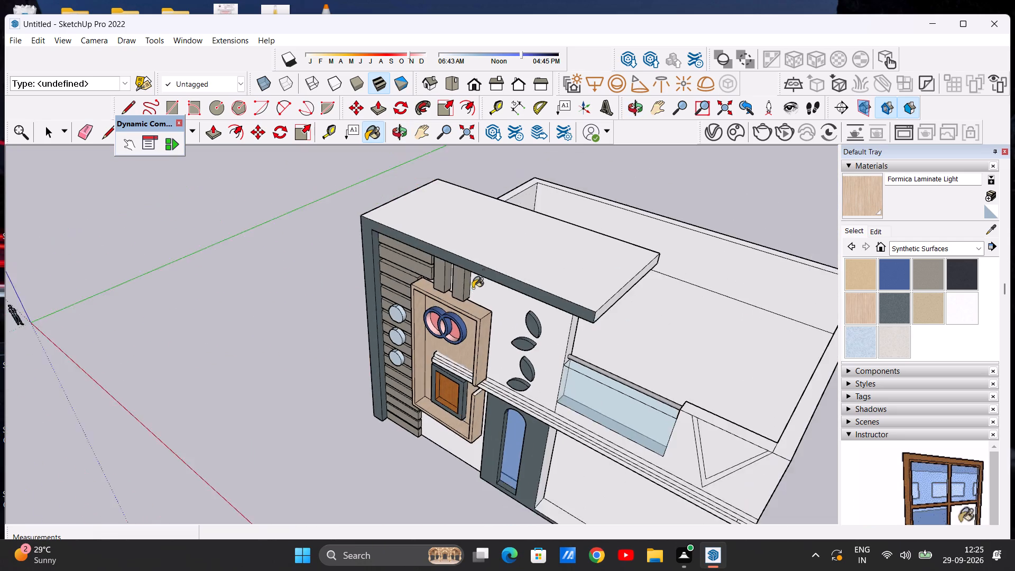
scroll(473, 288, down, 4)
middle_drag(500, 373, 527, 243)
middle_drag(379, 480, 440, 329)
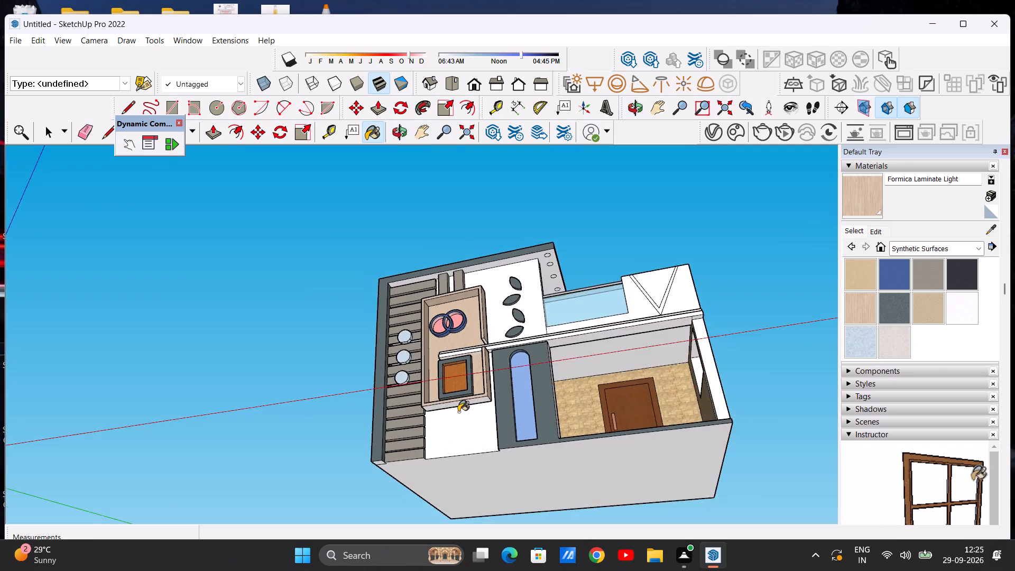
scroll(458, 412, up, 15)
click(463, 391)
key(space)
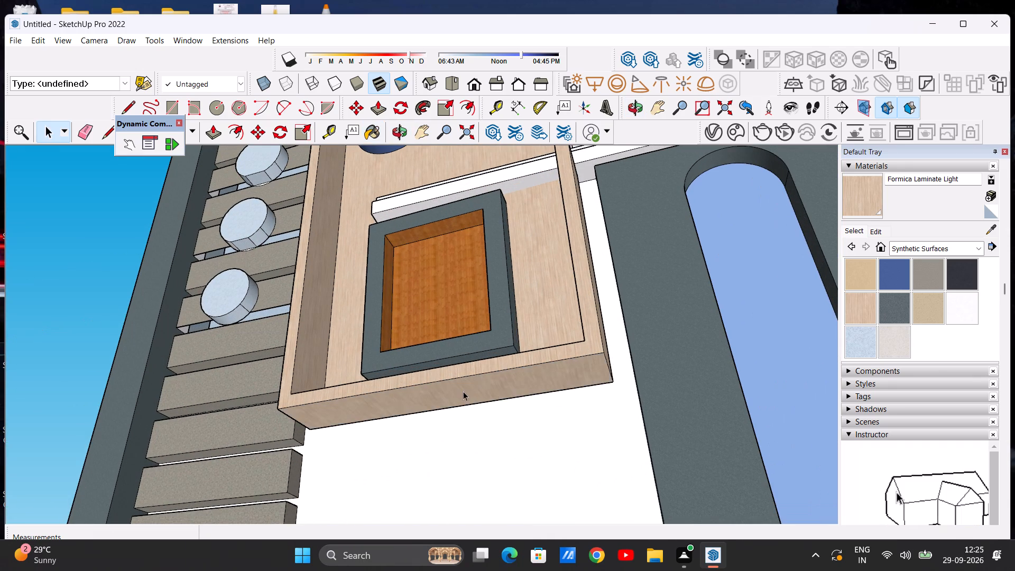
Examine the house front from below, straight on and above to check the painted border and frame.
scroll(450, 401, down, 13)
middle_drag(460, 379, 538, 508)
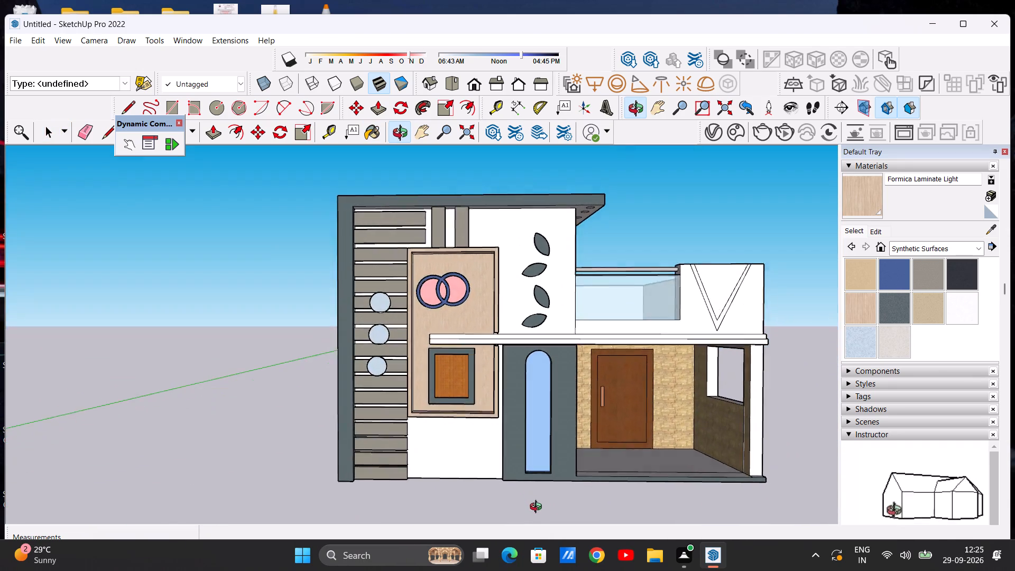
middle_drag(538, 508, 551, 397)
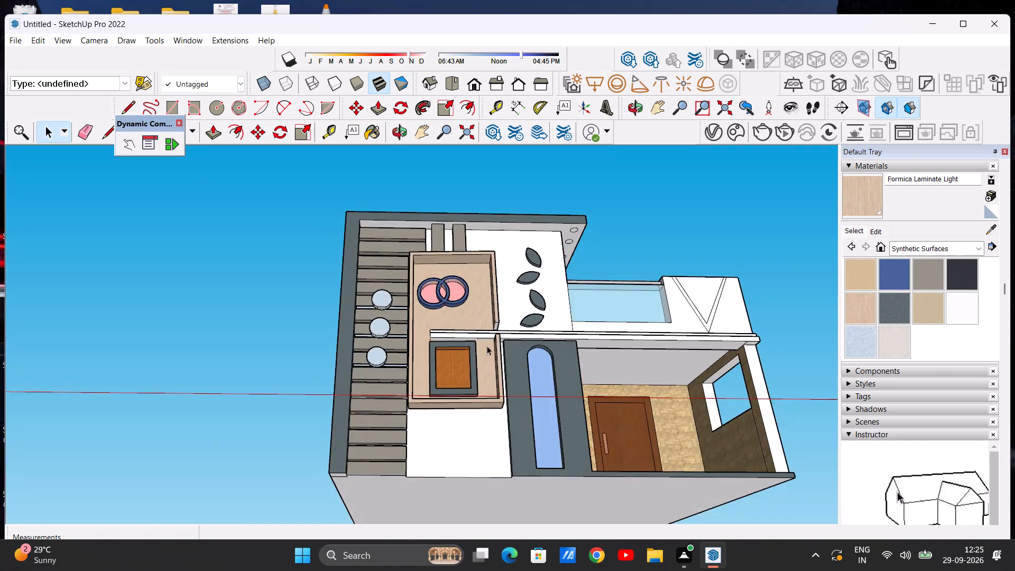
middle_drag(487, 346, 504, 536)
middle_drag(454, 282, 409, 323)
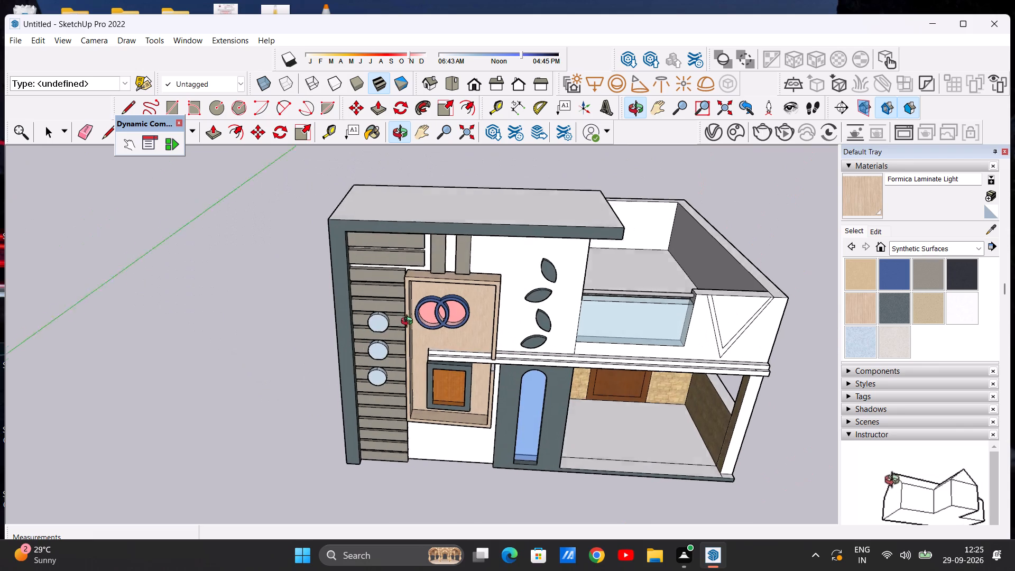
middle_drag(409, 323, 416, 294)
scroll(408, 318, down, 5)
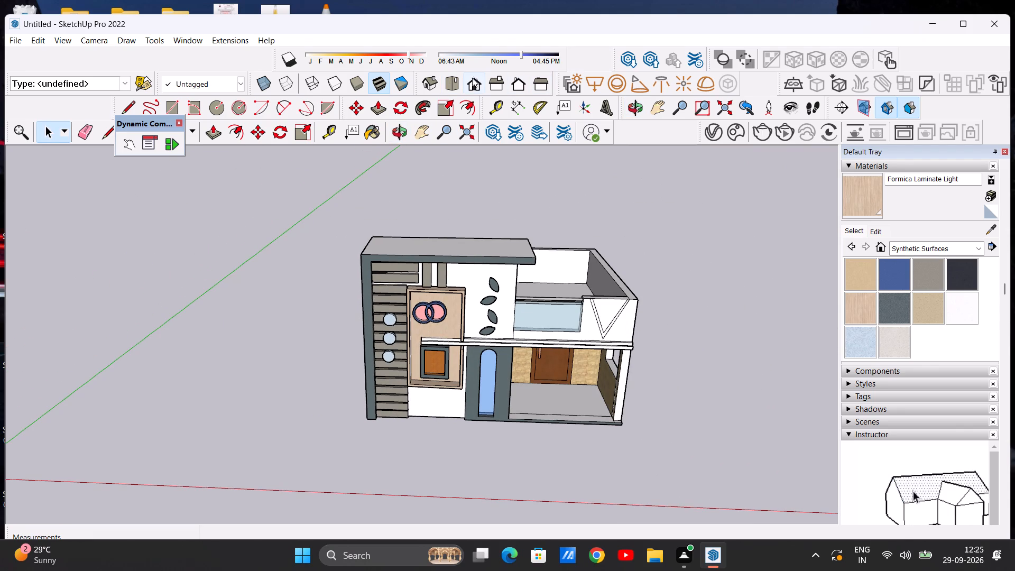
Examine the house's front elevation straight on and from slightly above to review the unpainted walls.
click(468, 85)
scroll(520, 318, up, 5)
scroll(376, 351, down, 5)
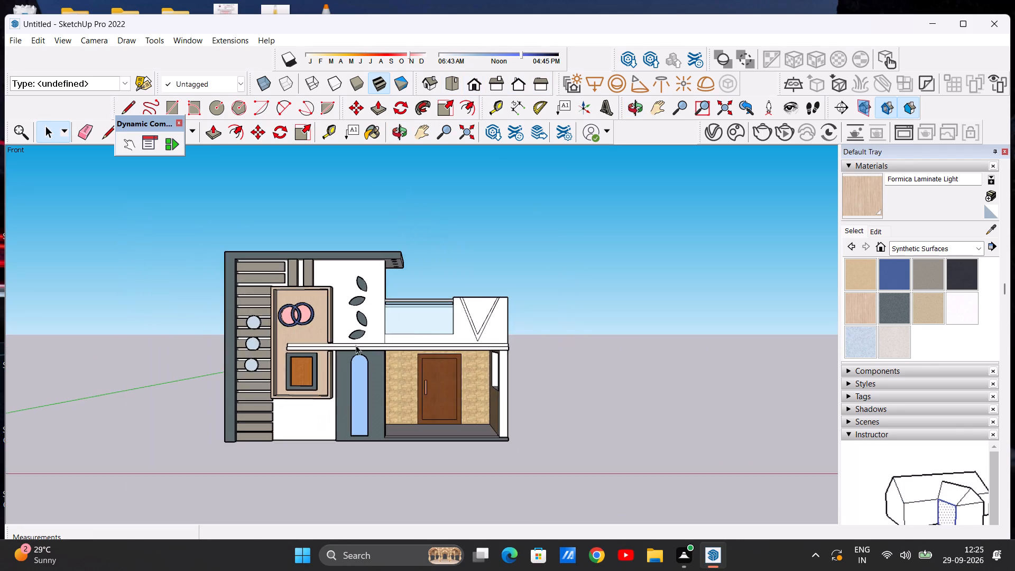
middle_drag(356, 345, 351, 374)
scroll(346, 301, up, 6)
scroll(413, 325, down, 5)
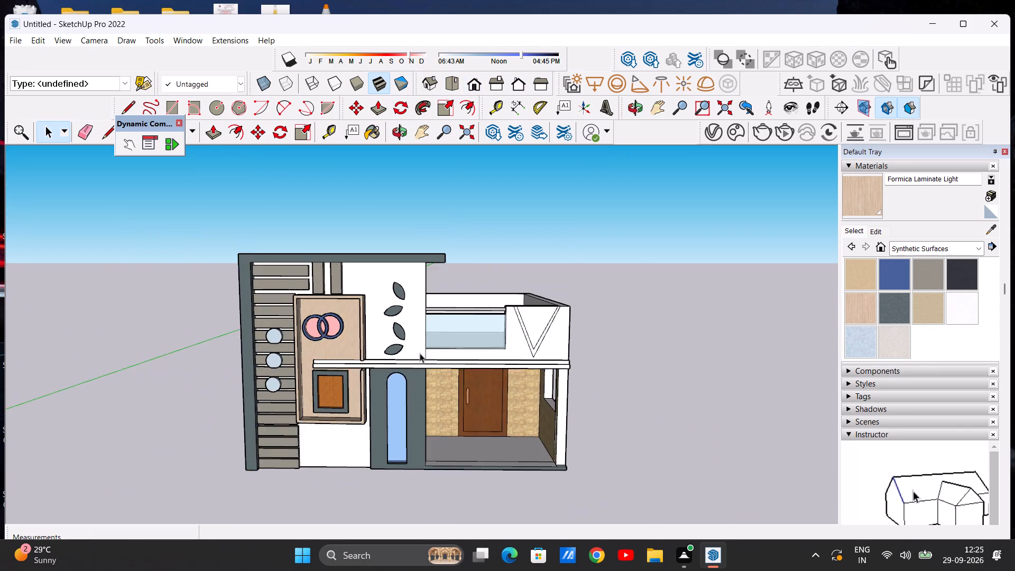
scroll(420, 353, down, 2)
scroll(332, 445, up, 8)
scroll(280, 380, down, 7)
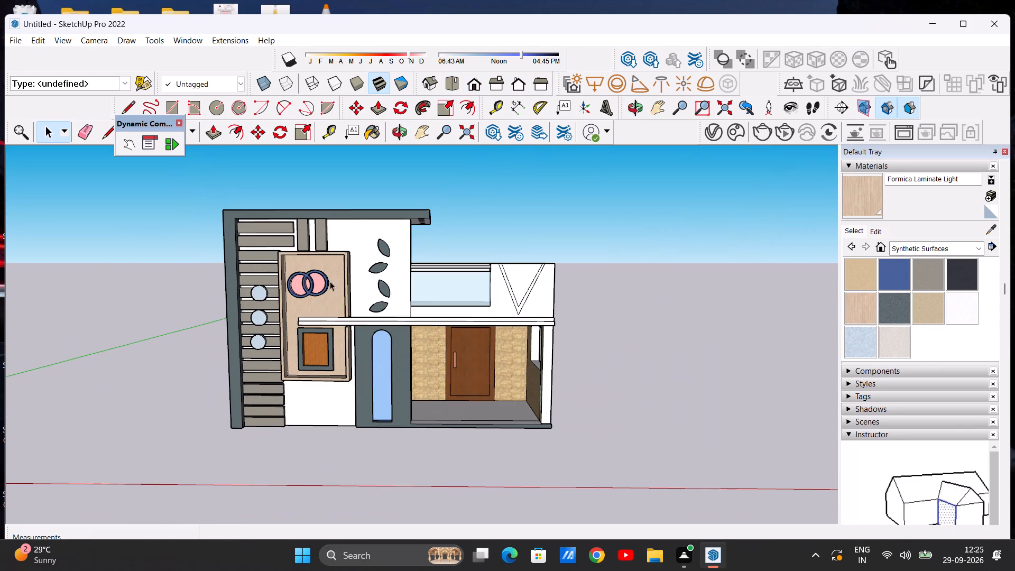
scroll(327, 277, up, 5)
scroll(354, 315, down, 3)
Paint the white main front wall behind the leaf shapes and laminate panel with Color B02 from the Colors collection.
scroll(375, 290, up, 5)
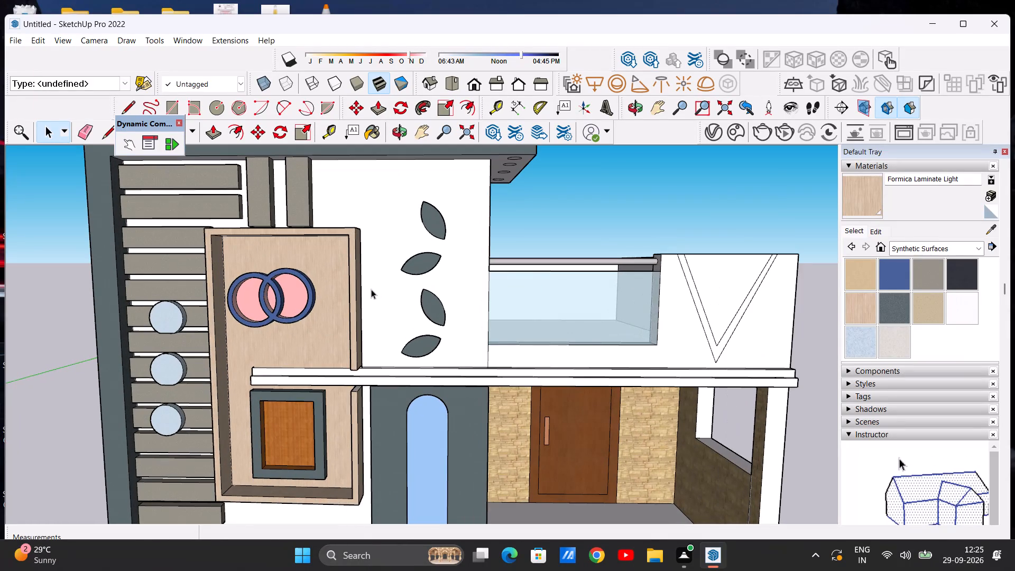
scroll(366, 283, up, 1)
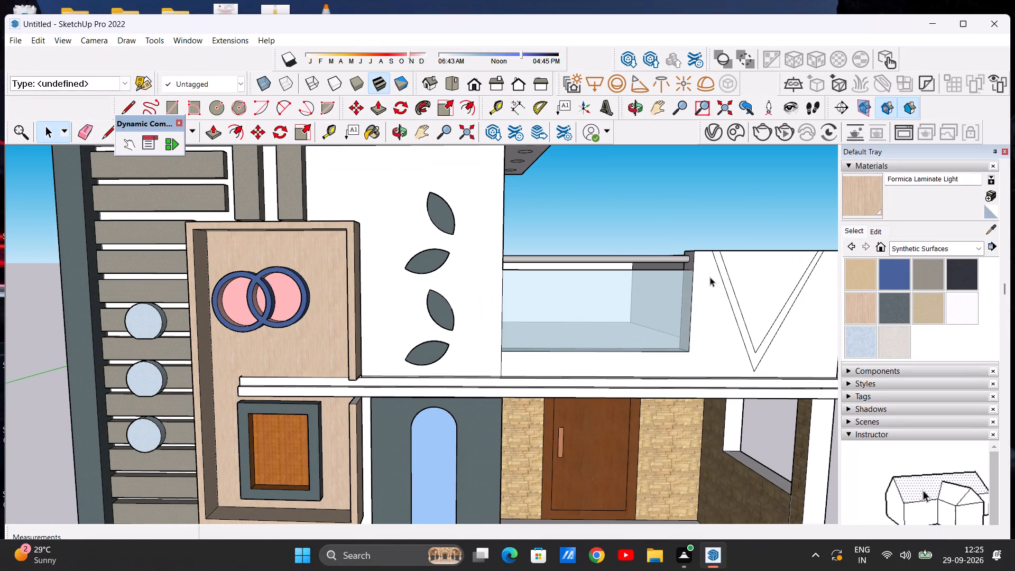
click(973, 246)
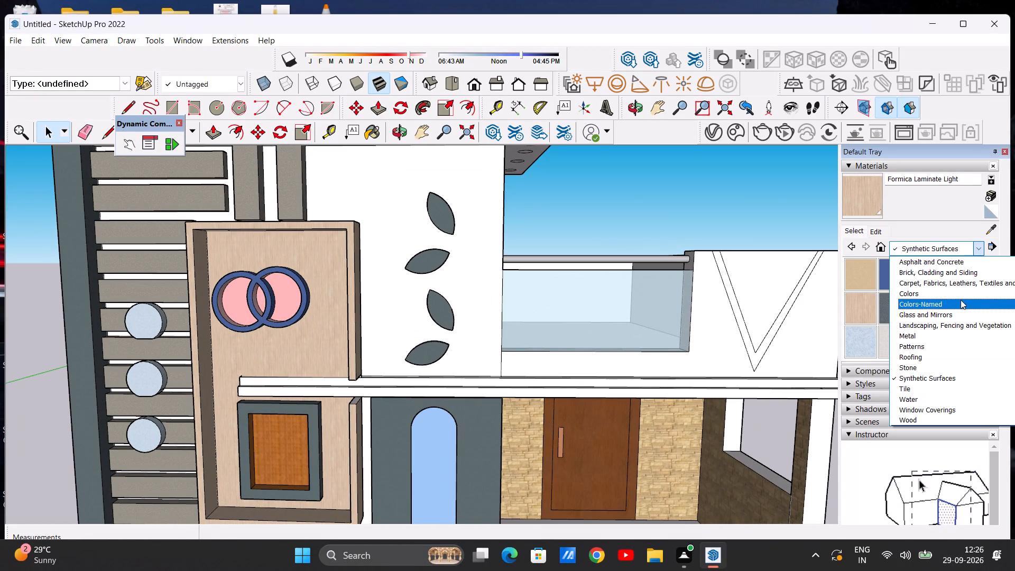
click(959, 297)
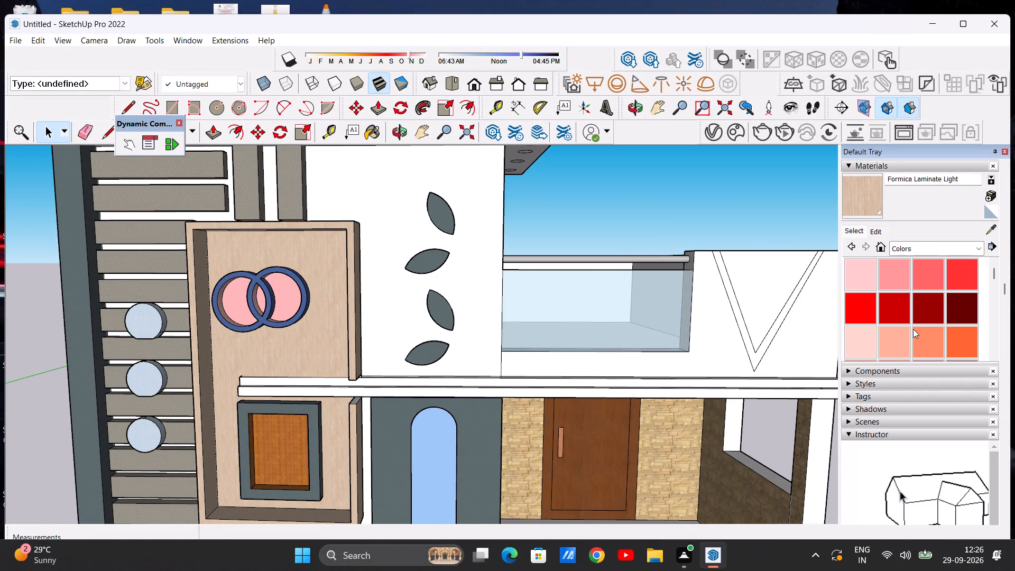
click(902, 340)
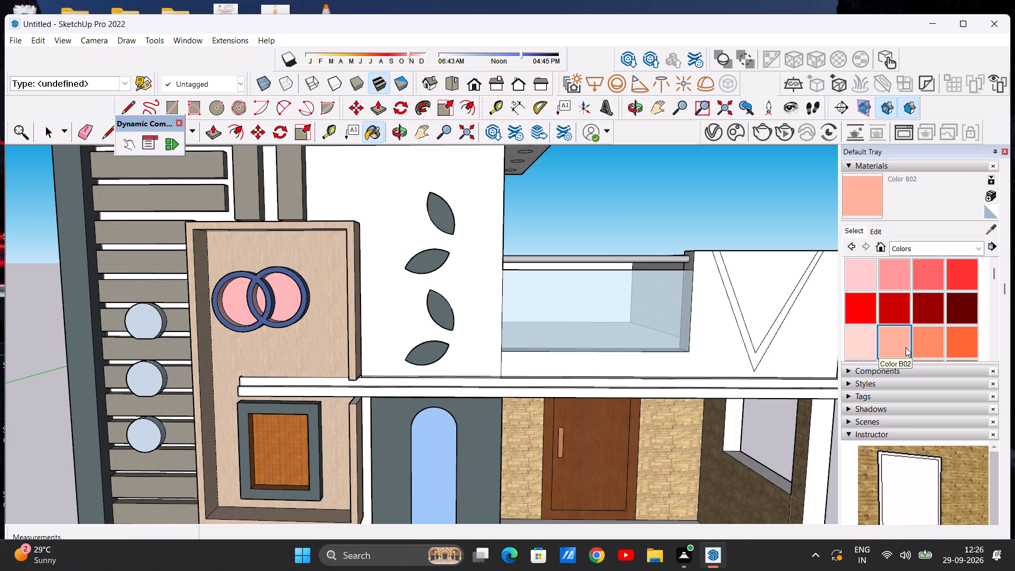
scroll(402, 294, down, 8)
scroll(364, 243, up, 6)
click(376, 243)
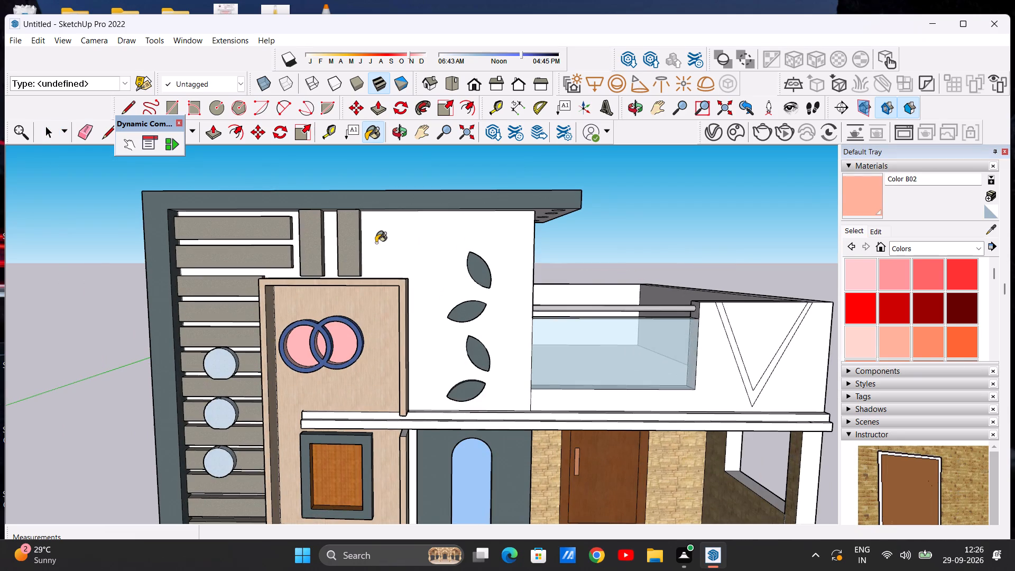
scroll(425, 259, down, 10)
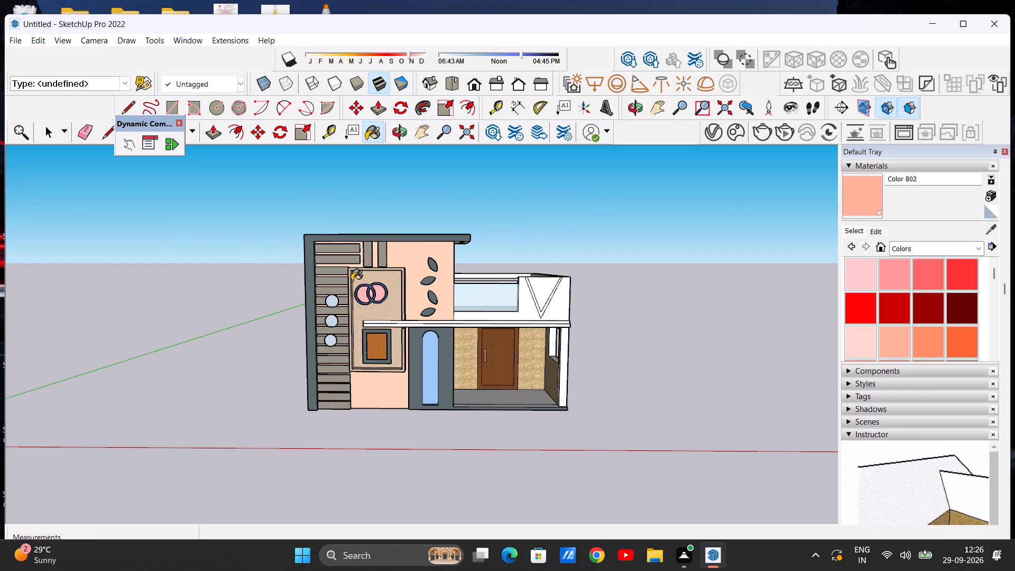
Paint the balcony parapet wall and the triangle enclosed by its V-shaped band with Color B02.
scroll(352, 281, down, 3)
scroll(414, 291, up, 9)
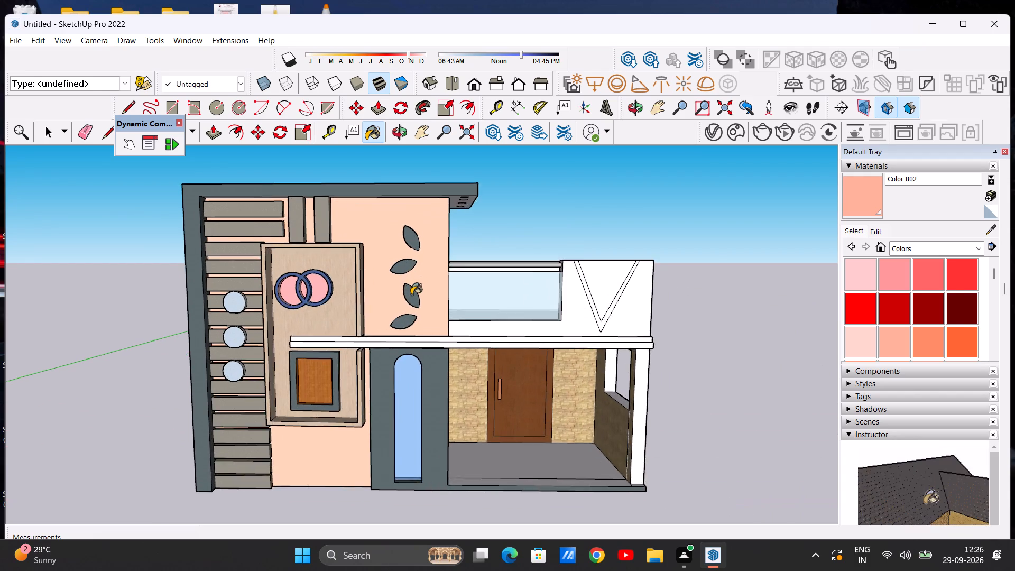
scroll(411, 294, up, 1)
click(624, 318)
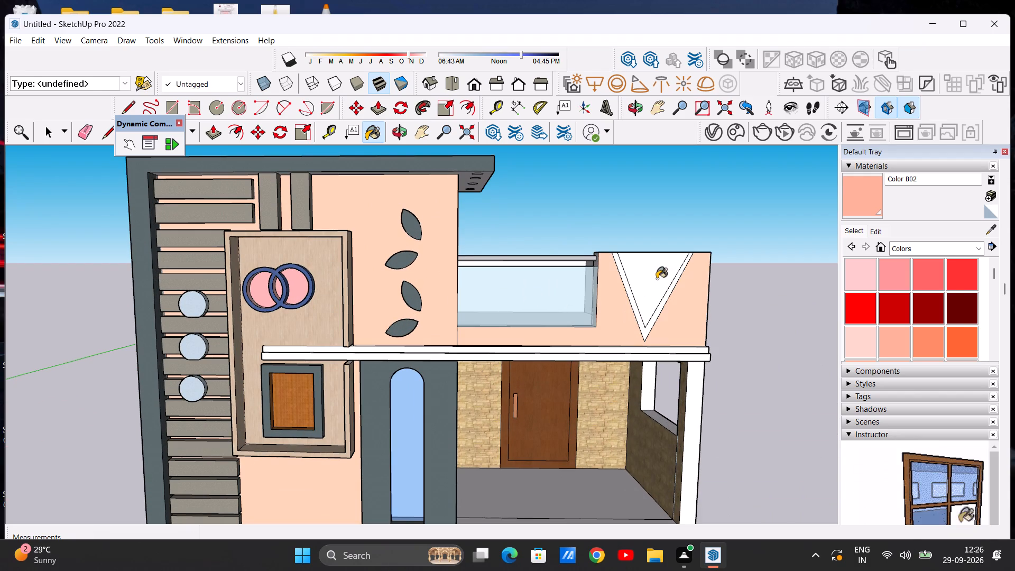
click(654, 280)
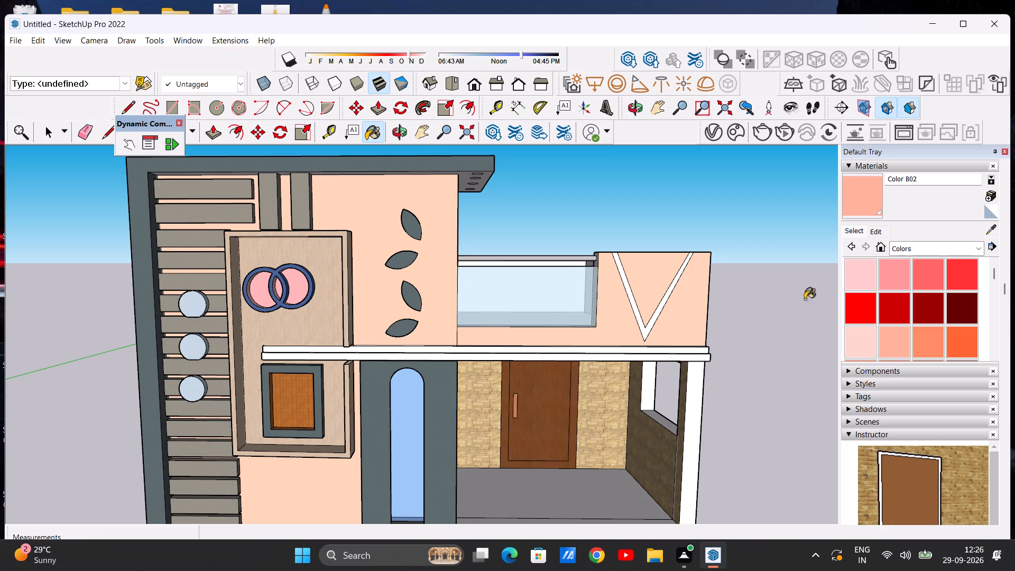
Paint the V-shaped band on the balcony parapet with Color A02.
click(893, 275)
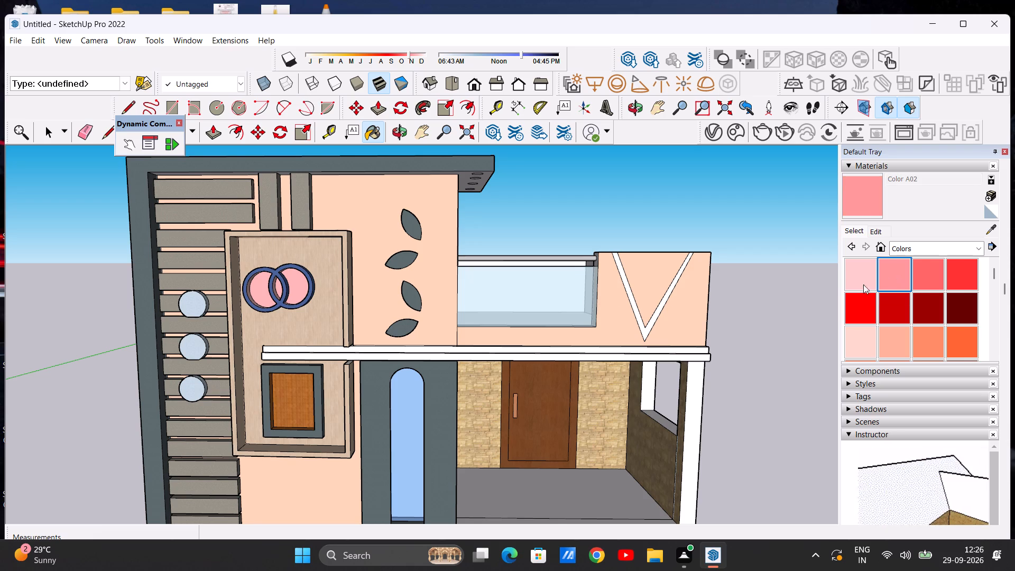
click(645, 335)
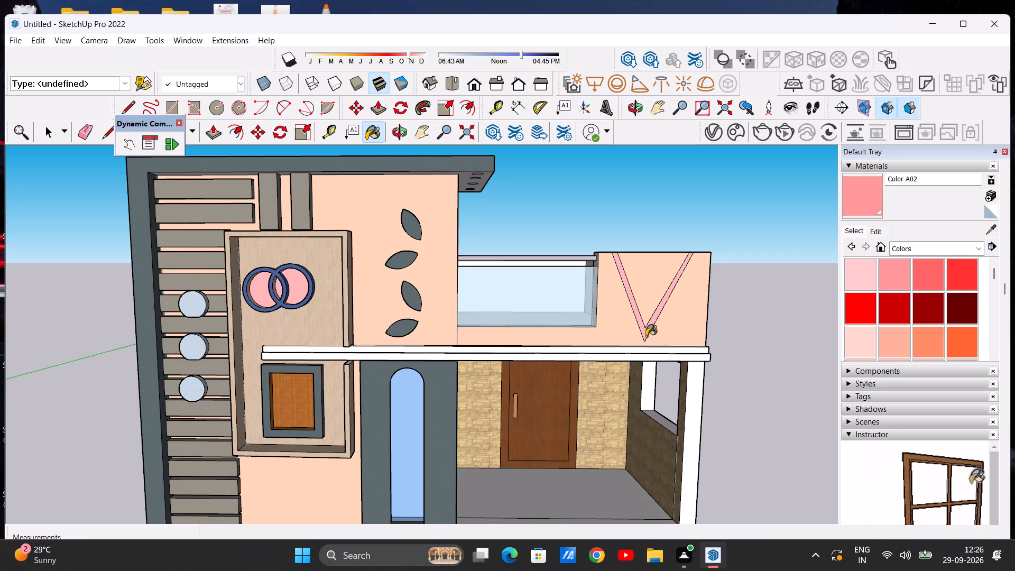
key(space)
Examine the painted walls and the white ledge running across the front elevation.
scroll(296, 255, down, 11)
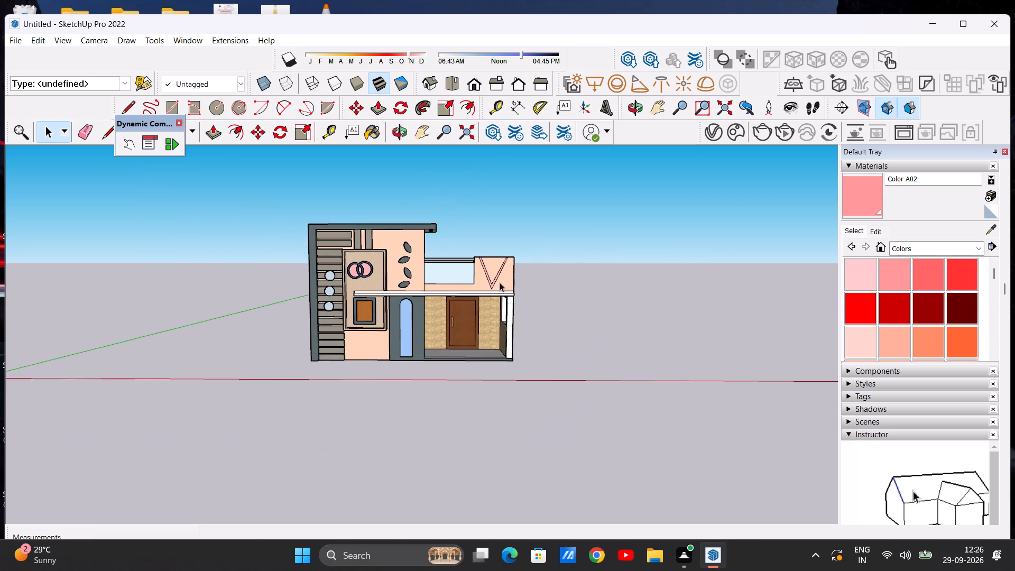
scroll(330, 320, up, 5)
scroll(330, 320, down, 2)
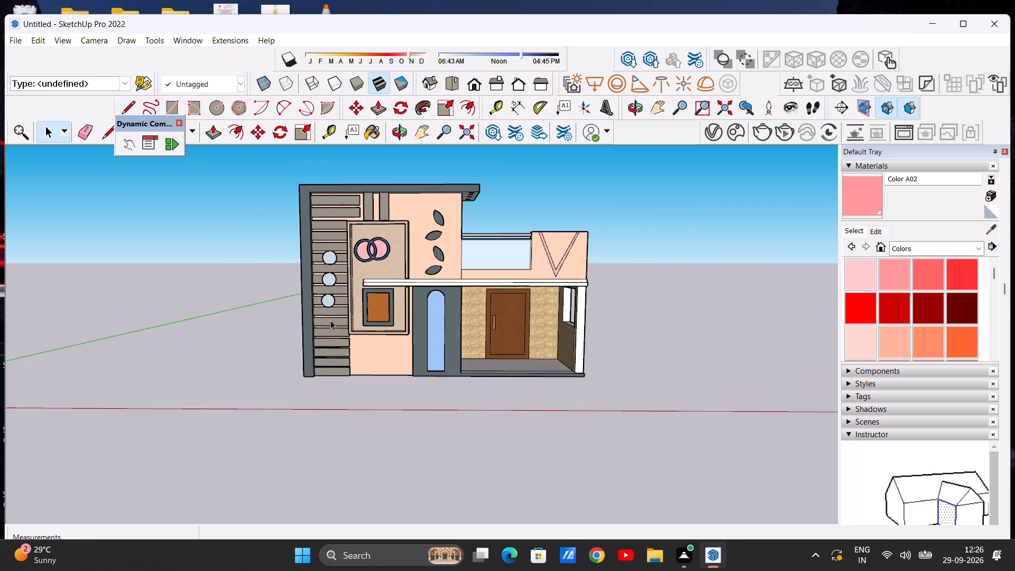
scroll(328, 302, up, 3)
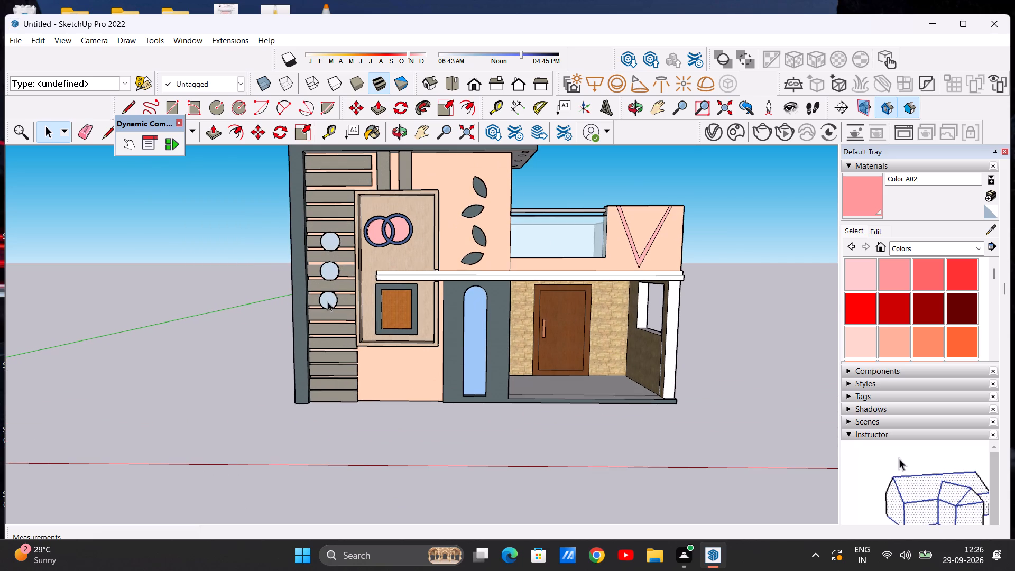
scroll(396, 278, up, 6)
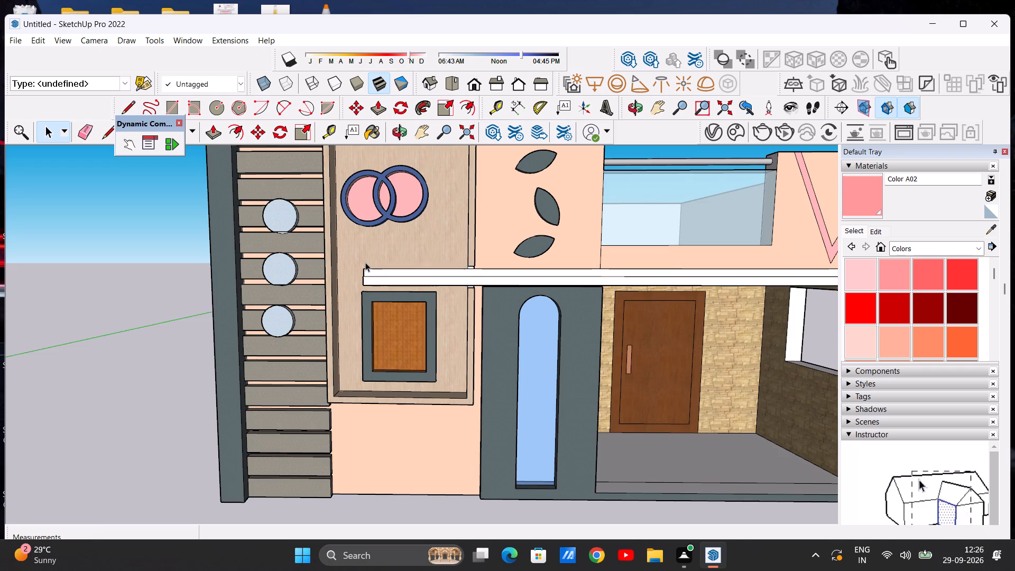
middle_click(374, 279)
scroll(382, 286, down, 6)
scroll(389, 277, up, 4)
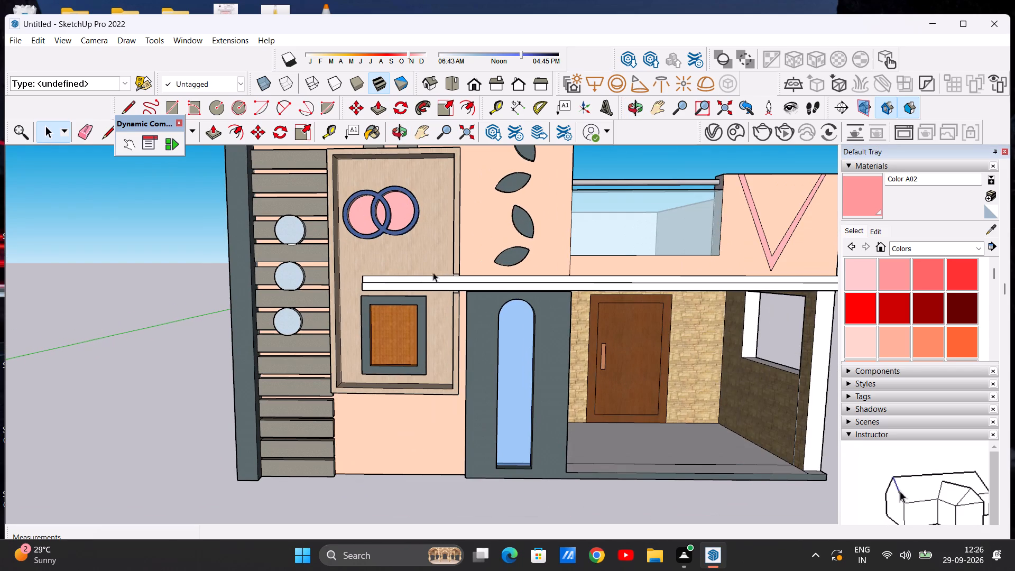
scroll(477, 265, down, 3)
scroll(503, 269, up, 4)
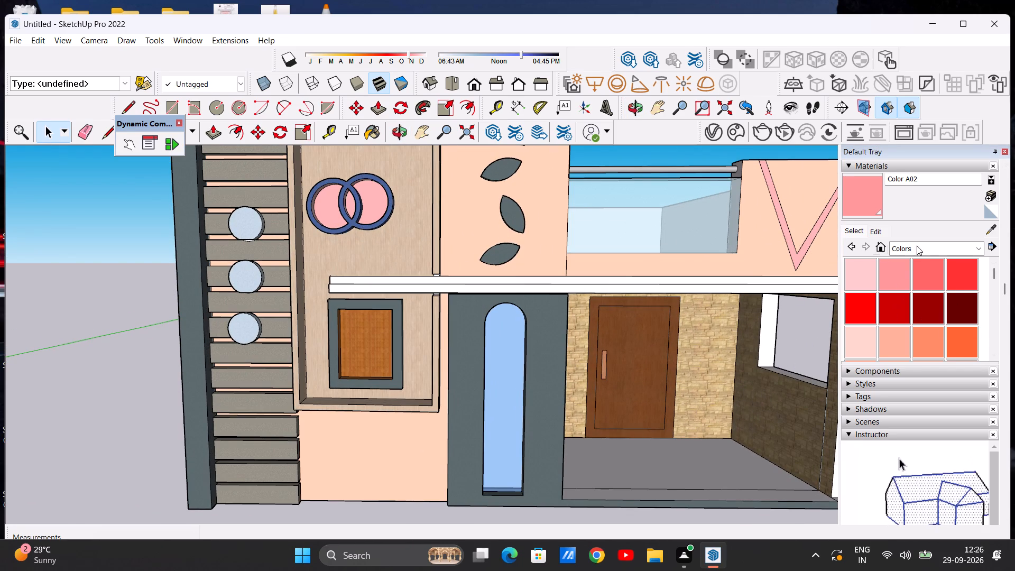
Paint the front and top faces of the horizontal ledge's upper band with Color A07.
scroll(932, 313, down, 1)
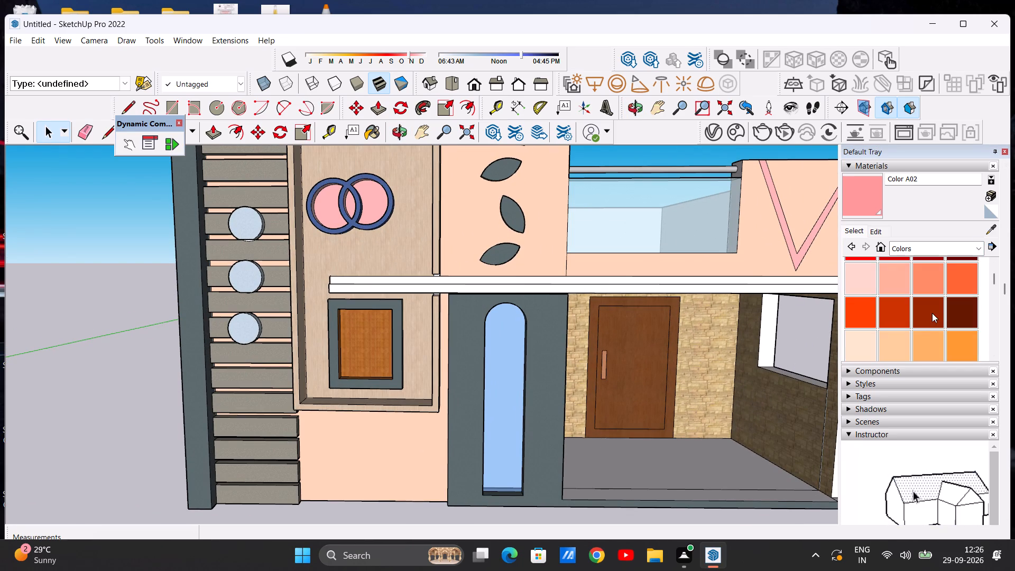
scroll(926, 309, up, 1)
click(932, 309)
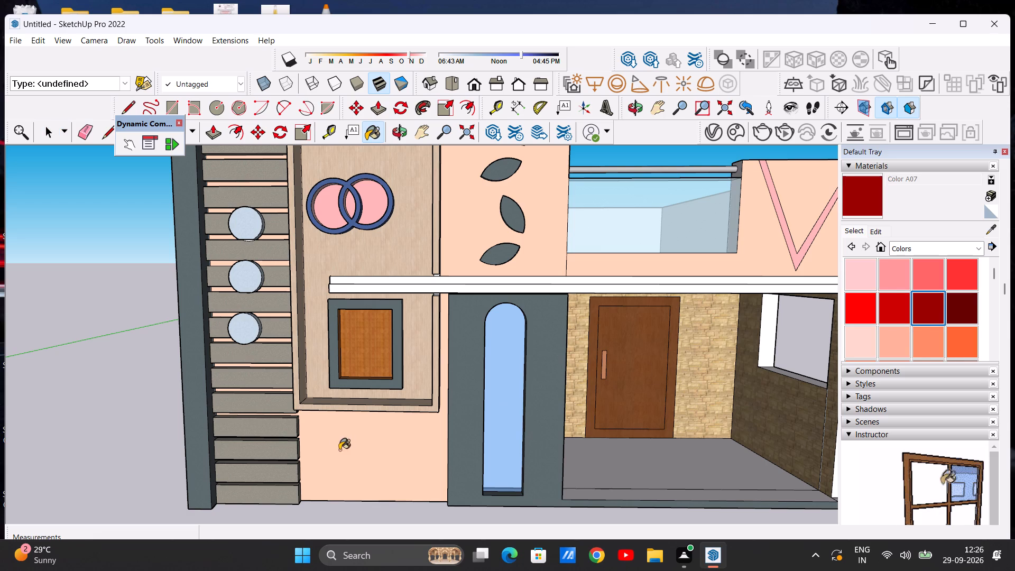
scroll(367, 306, up, 5)
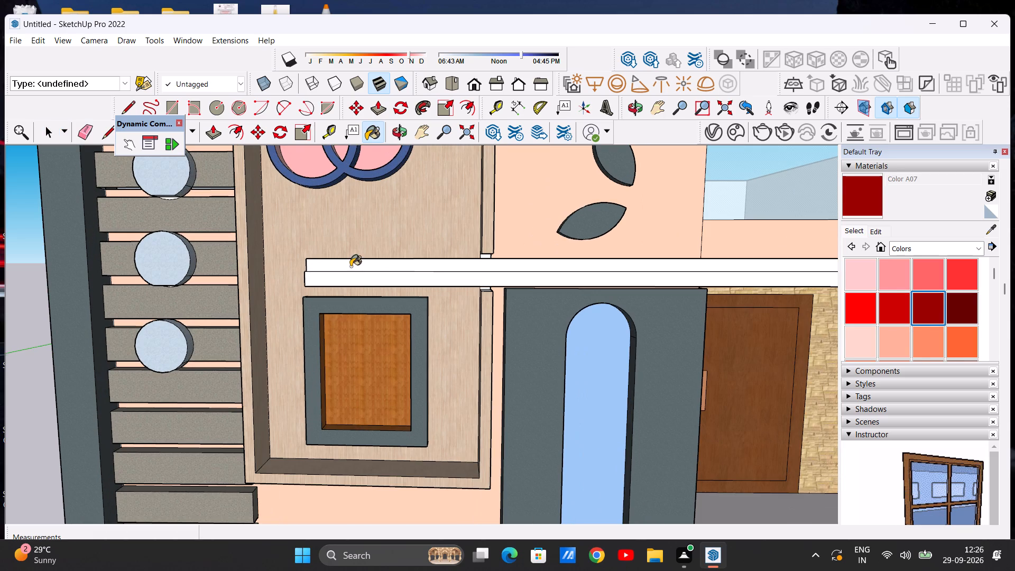
click(350, 266)
scroll(464, 282, down, 12)
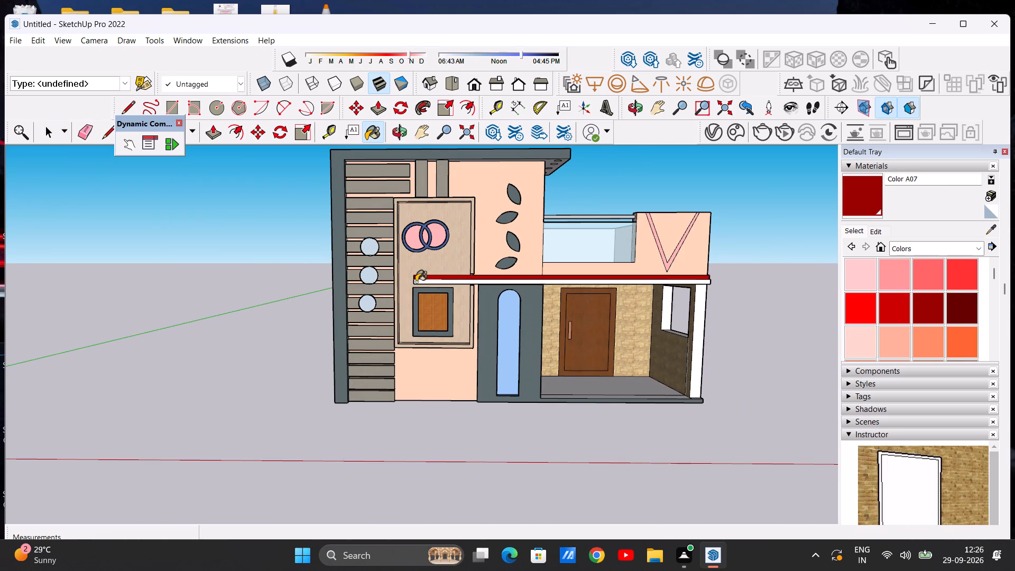
middle_drag(446, 275, 452, 323)
scroll(461, 270, up, 13)
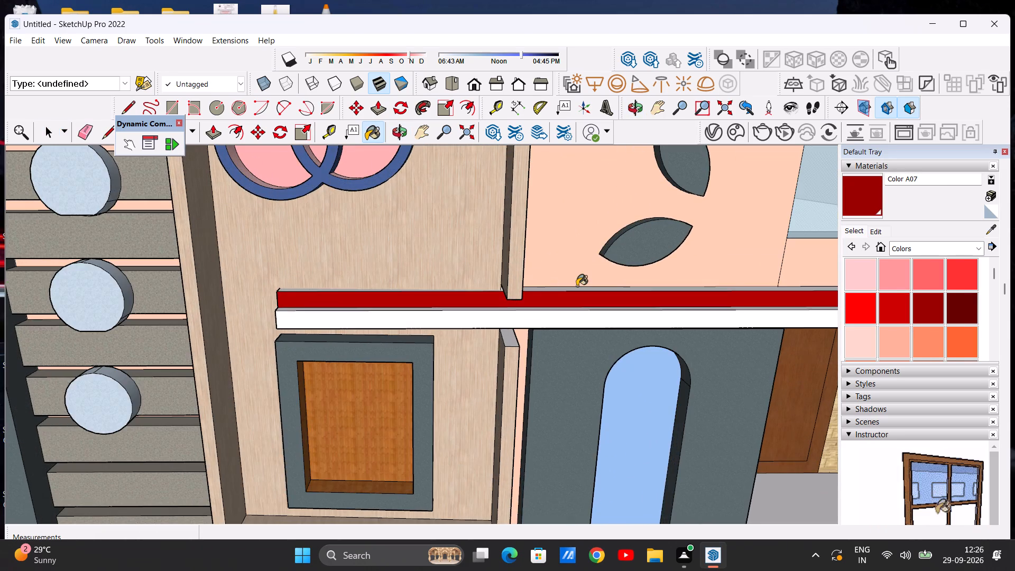
scroll(577, 286, up, 5)
click(574, 288)
scroll(556, 306, down, 17)
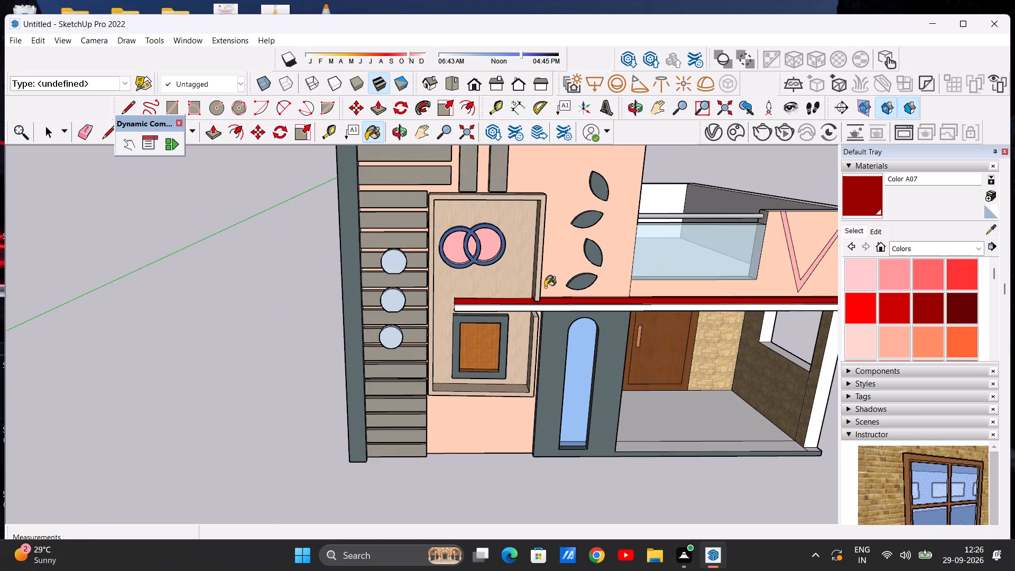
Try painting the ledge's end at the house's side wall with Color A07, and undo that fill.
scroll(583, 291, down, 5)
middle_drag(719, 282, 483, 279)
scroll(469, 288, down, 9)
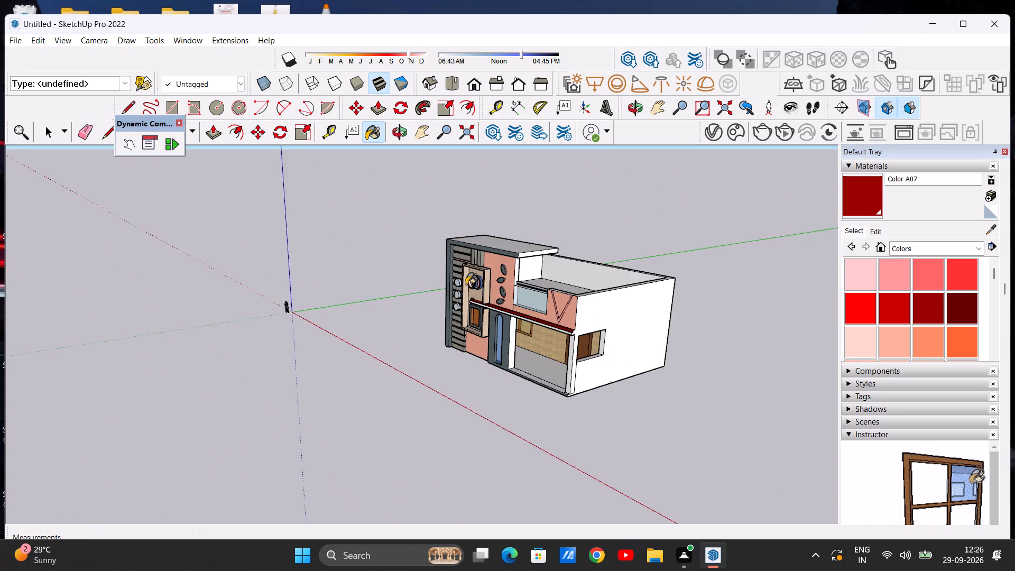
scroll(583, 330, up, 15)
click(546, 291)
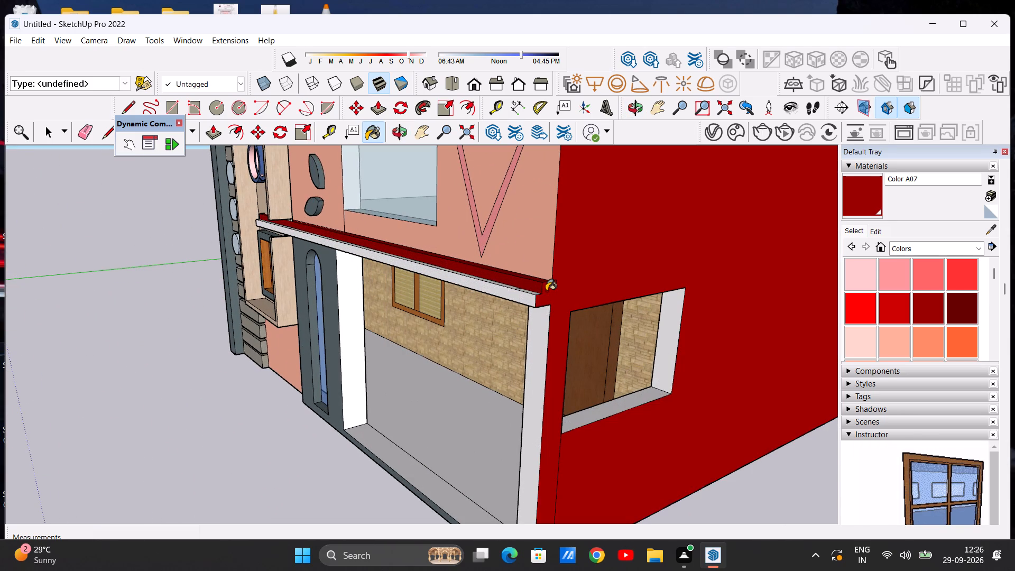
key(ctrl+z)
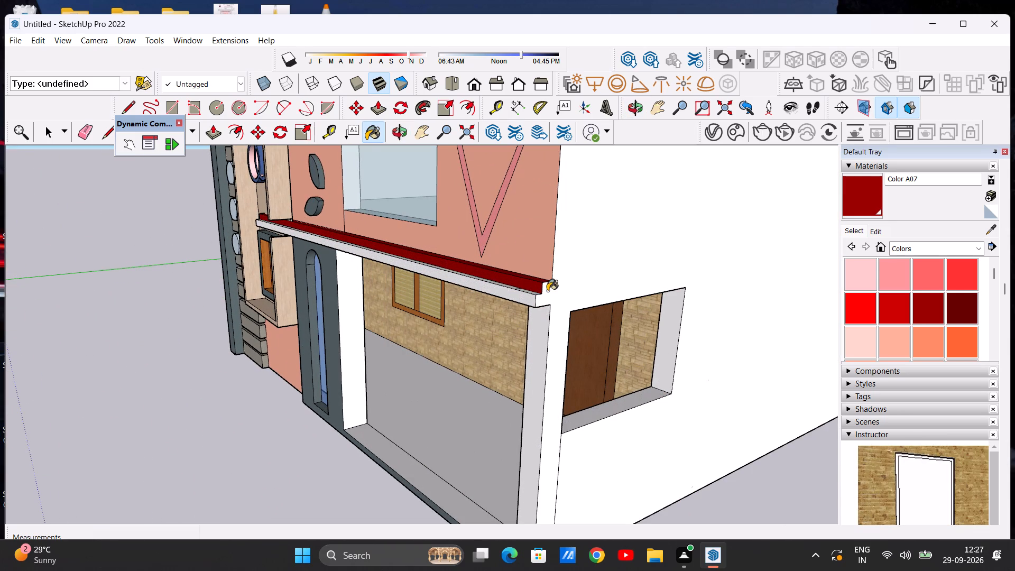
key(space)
Examine the ledge and the rest of the painted front elevation from both sides, close up and at a distance.
scroll(469, 337, down, 6)
middle_drag(460, 339, 648, 321)
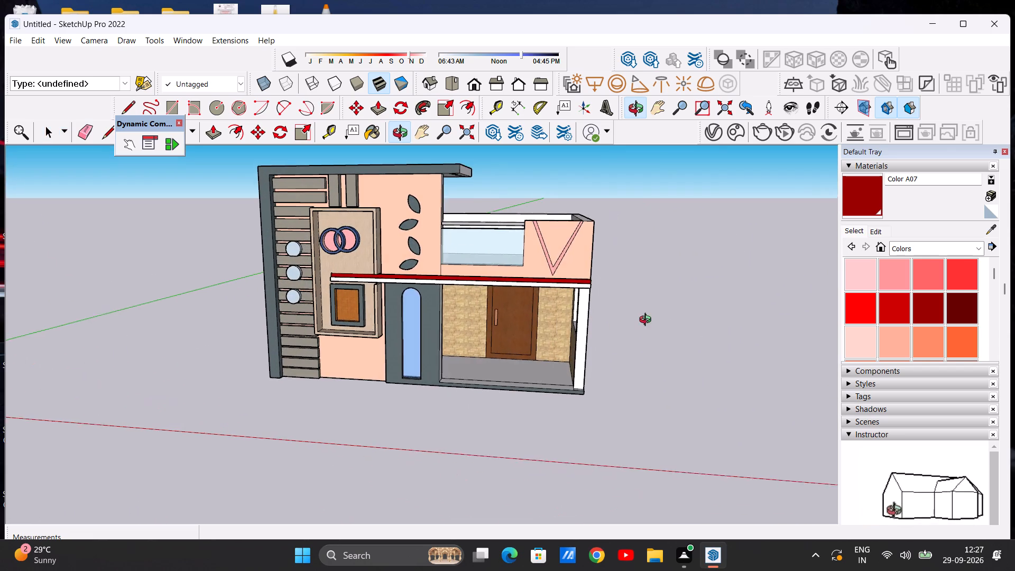
middle_drag(648, 321, 659, 321)
scroll(321, 283, up, 7)
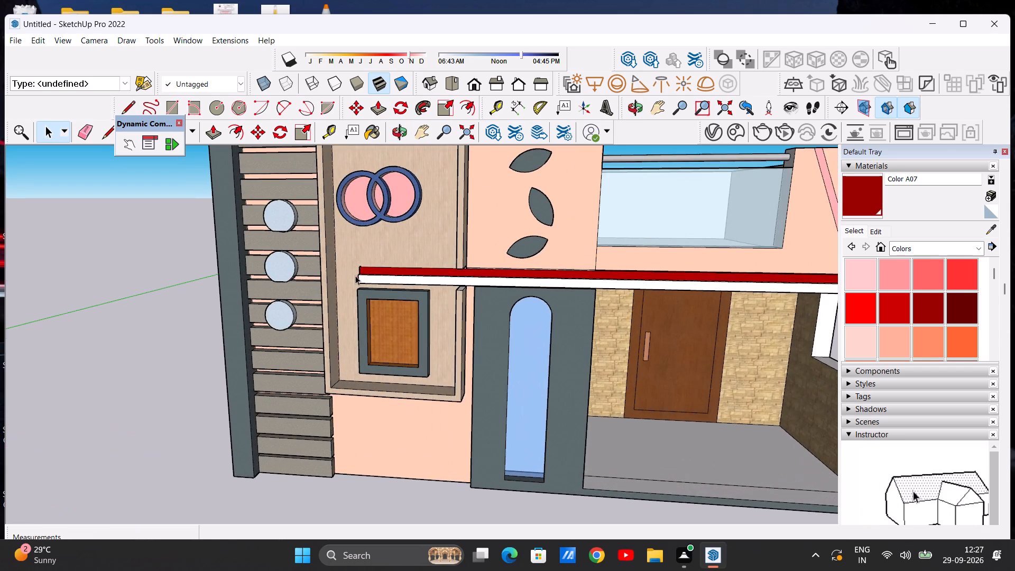
scroll(354, 275, up, 7)
scroll(351, 278, down, 5)
middle_drag(362, 289, 569, 292)
middle_drag(510, 290, 374, 298)
scroll(374, 298, down, 5)
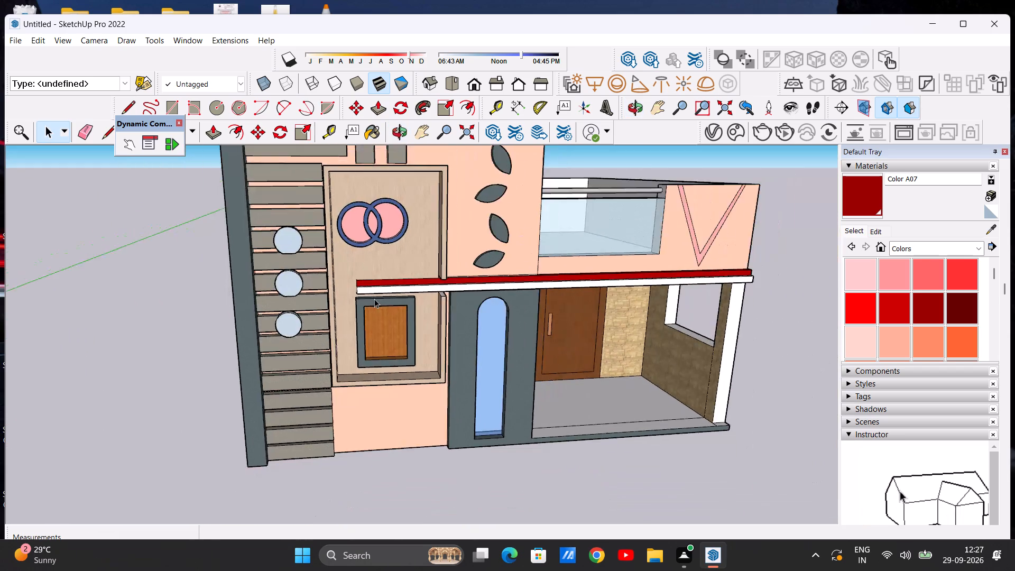
scroll(374, 299, down, 9)
middle_drag(483, 285, 472, 270)
scroll(539, 298, up, 7)
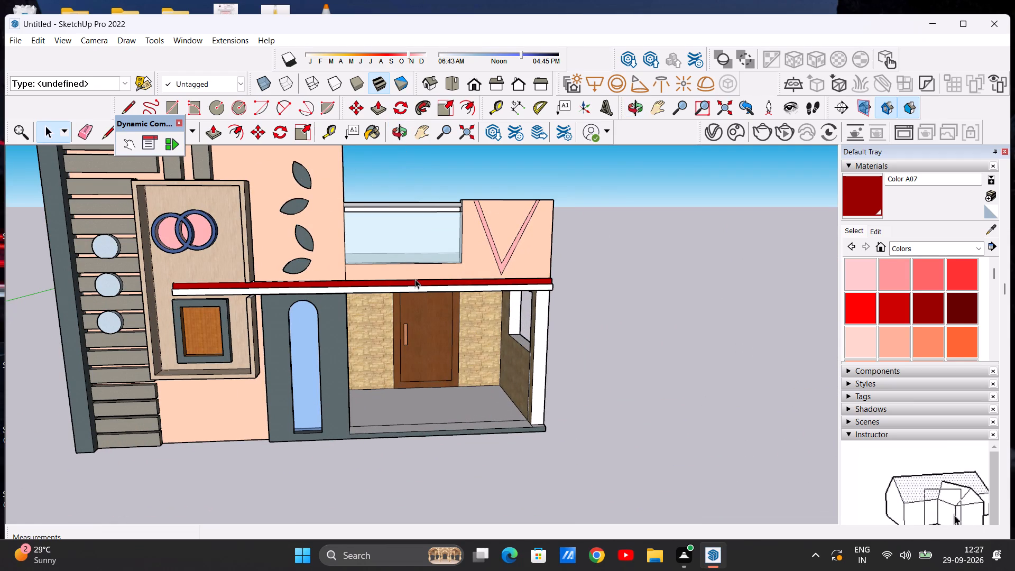
scroll(363, 252, down, 8)
middle_drag(372, 267, 318, 239)
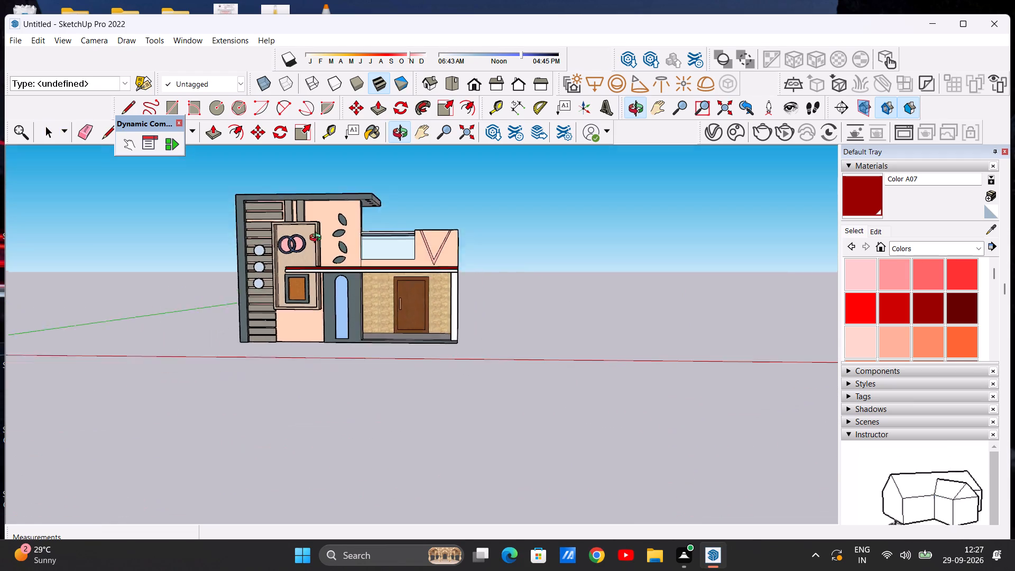
Paint the roof slab's remaining white edge faces, at the overhang end and the rear, with Formica Speckled Grey from Synthetic Surfaces.
middle_drag(318, 239, 120, 228)
scroll(537, 201, up, 7)
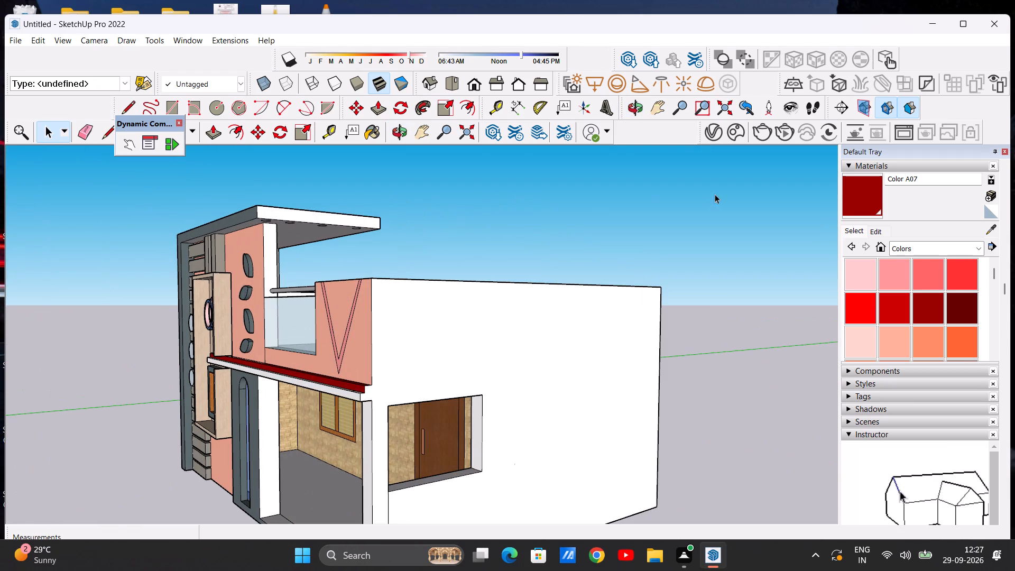
click(982, 253)
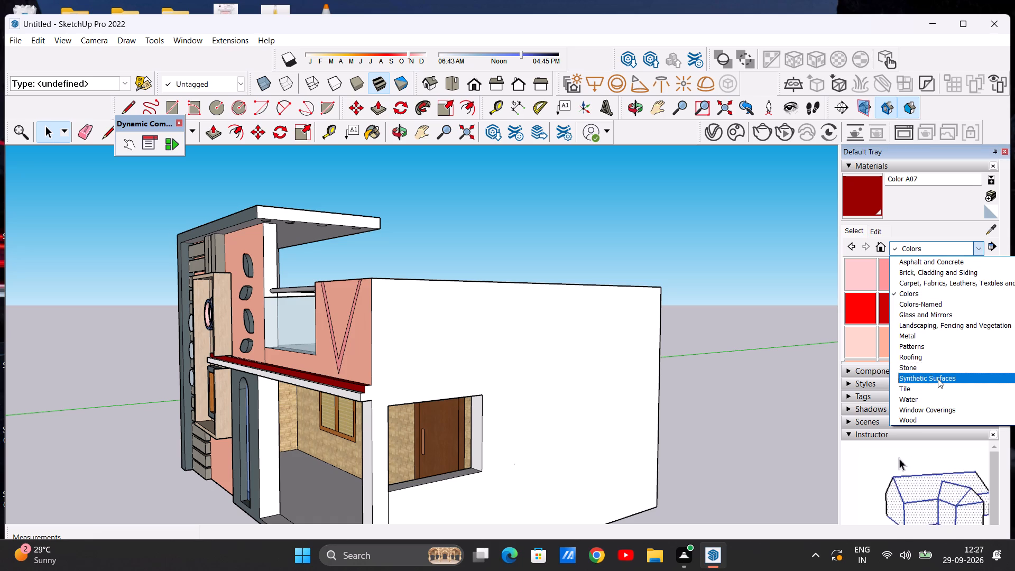
click(938, 379)
click(897, 301)
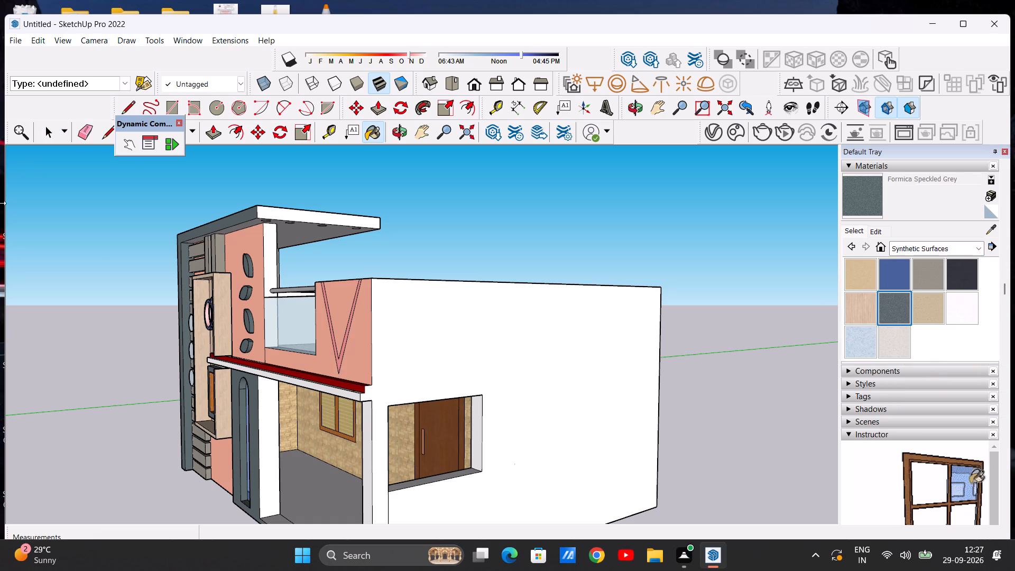
scroll(294, 208, up, 7)
click(237, 216)
scroll(280, 223, down, 10)
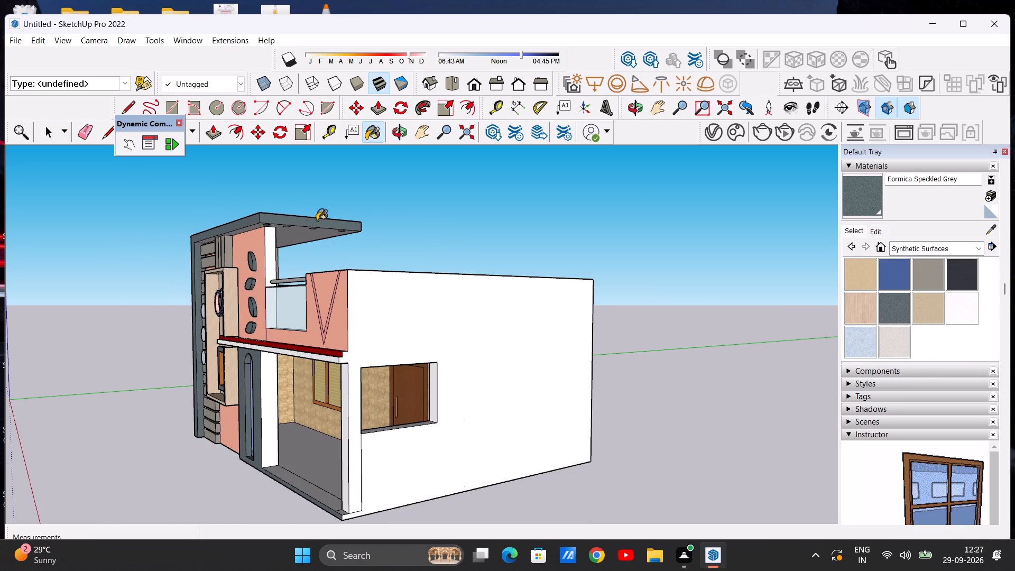
middle_drag(283, 229, 0, 243)
scroll(437, 241, up, 6)
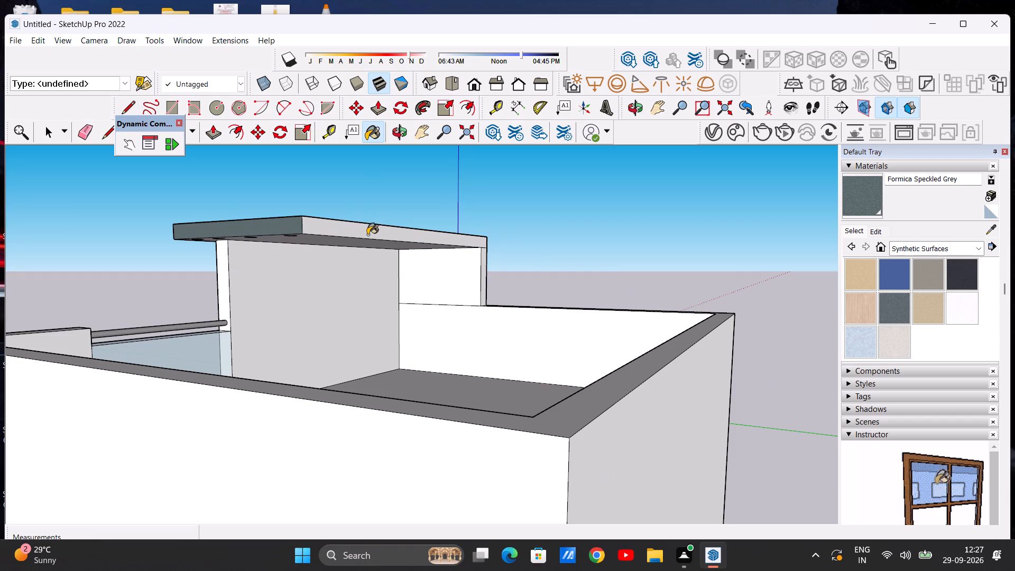
click(362, 232)
scroll(444, 235, down, 4)
middle_drag(315, 256, 690, 259)
key(space)
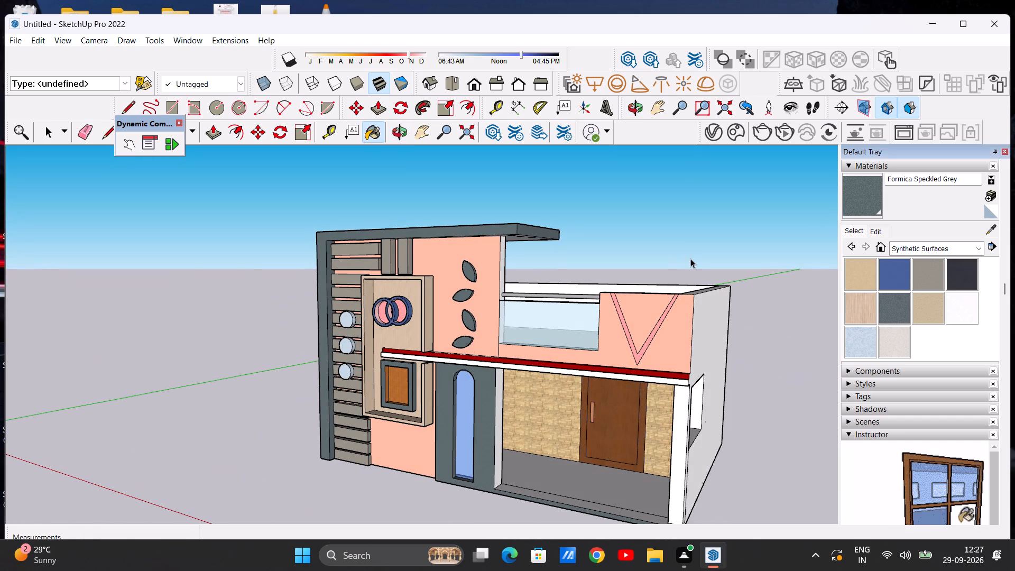
Paint the underside of the roof overhang, around the round lights, with the Wood Bamboo material.
scroll(507, 281, down, 1)
middle_drag(561, 281, 511, 191)
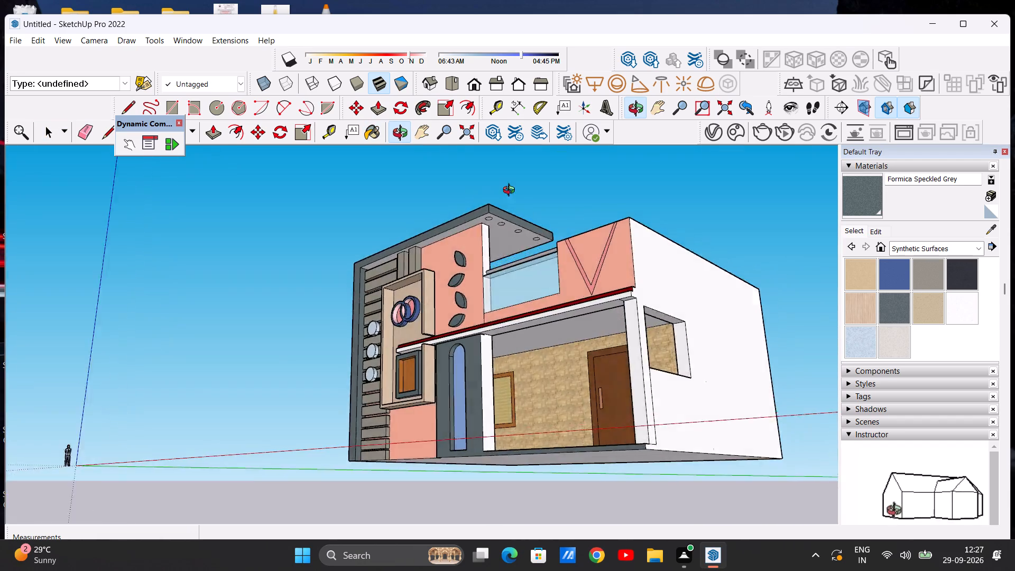
middle_drag(511, 191, 670, 154)
scroll(518, 263, up, 7)
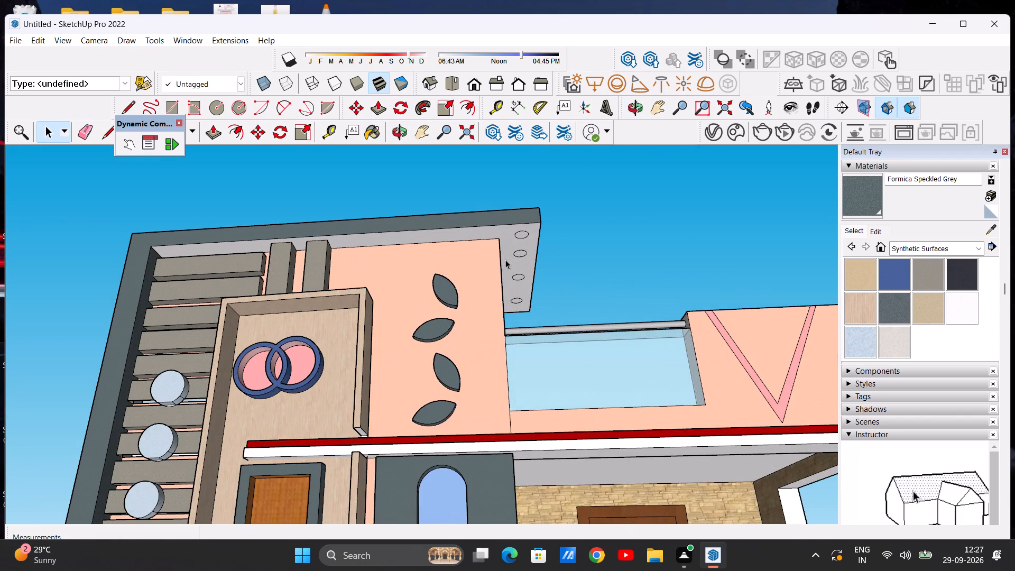
scroll(505, 260, up, 1)
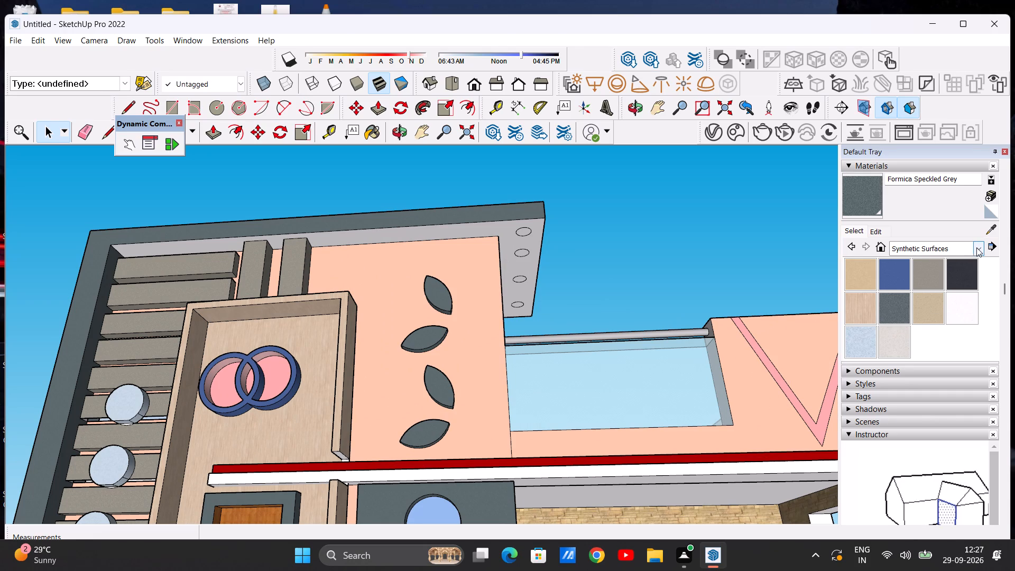
click(976, 247)
click(936, 421)
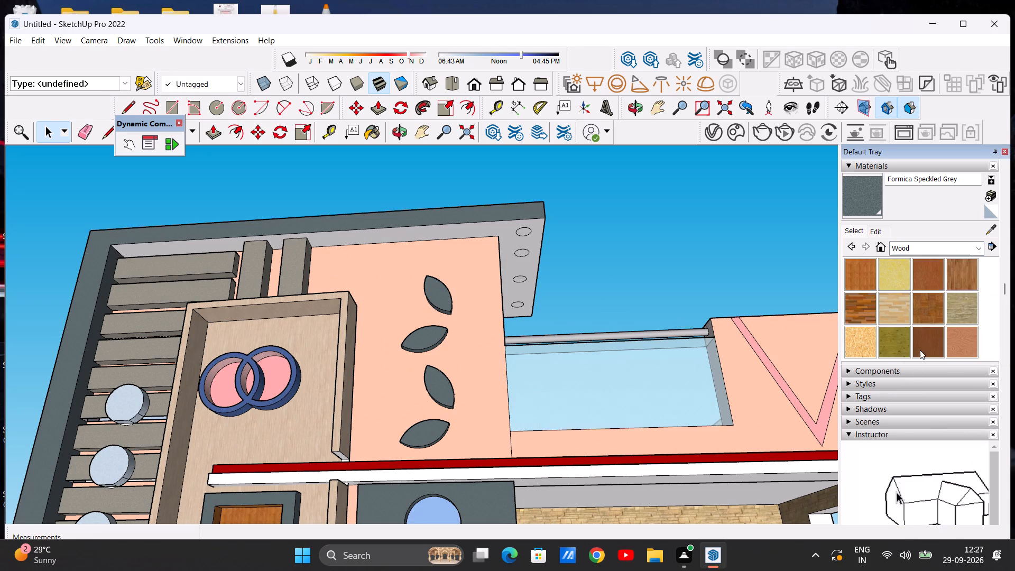
click(862, 277)
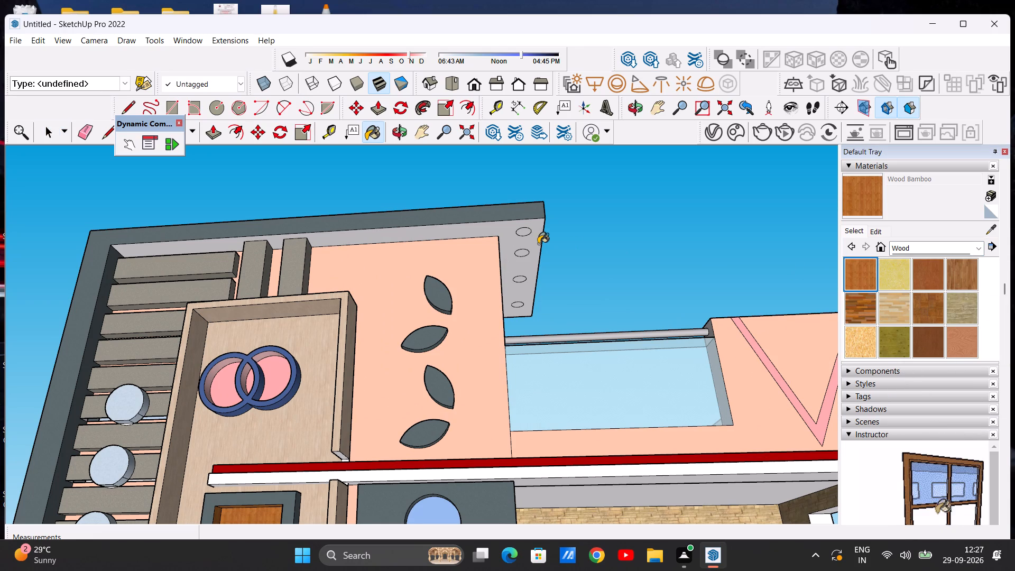
click(536, 244)
key(space)
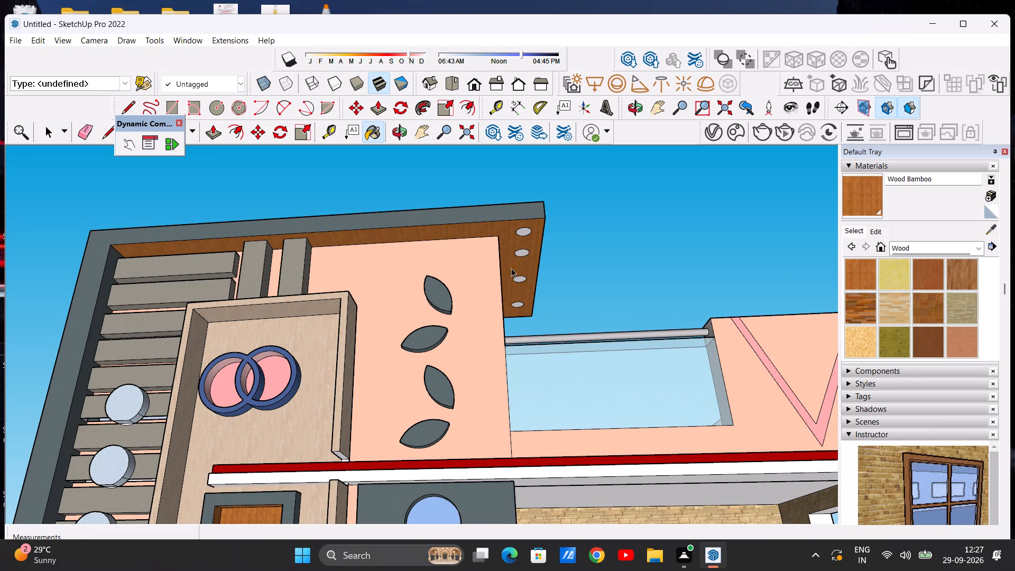
Examine the whole front elevation, including the wood-finished roof underside and the porch, from below, from above and straight on.
scroll(485, 247, down, 6)
middle_drag(478, 263, 492, 254)
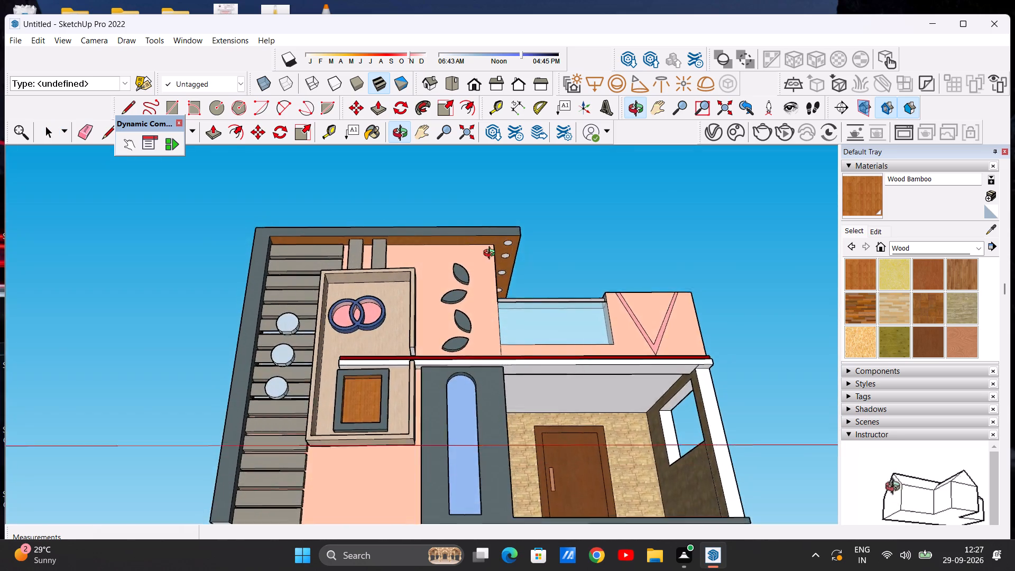
middle_drag(492, 254, 486, 357)
scroll(450, 299, down, 7)
scroll(518, 365, up, 4)
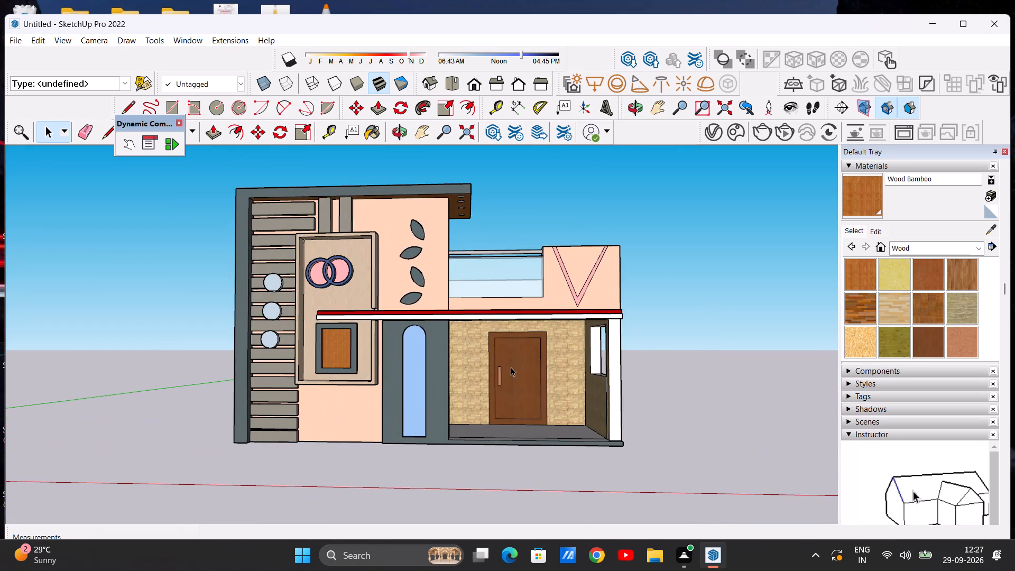
middle_drag(502, 368, 542, 436)
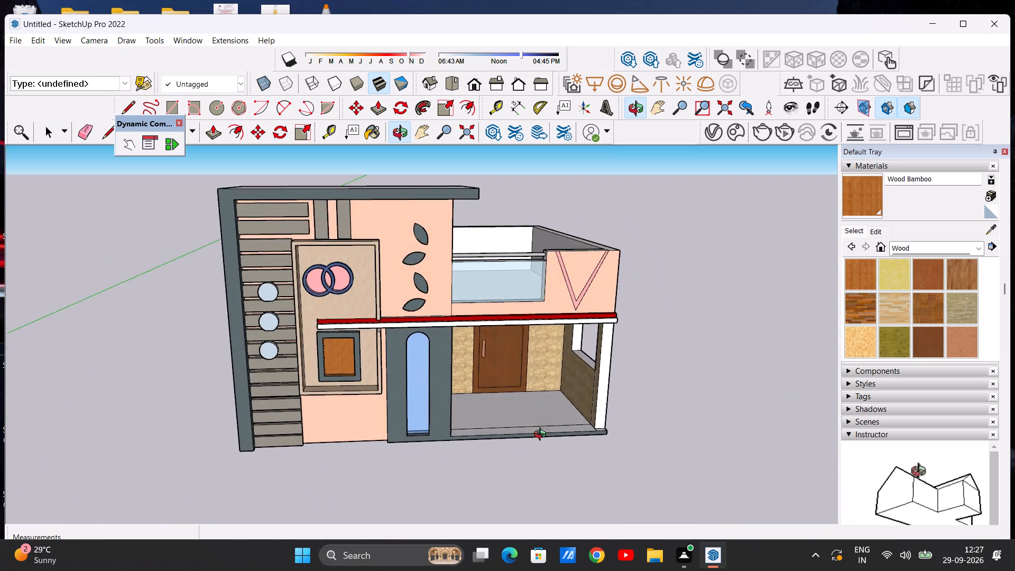
middle_drag(542, 436, 455, 409)
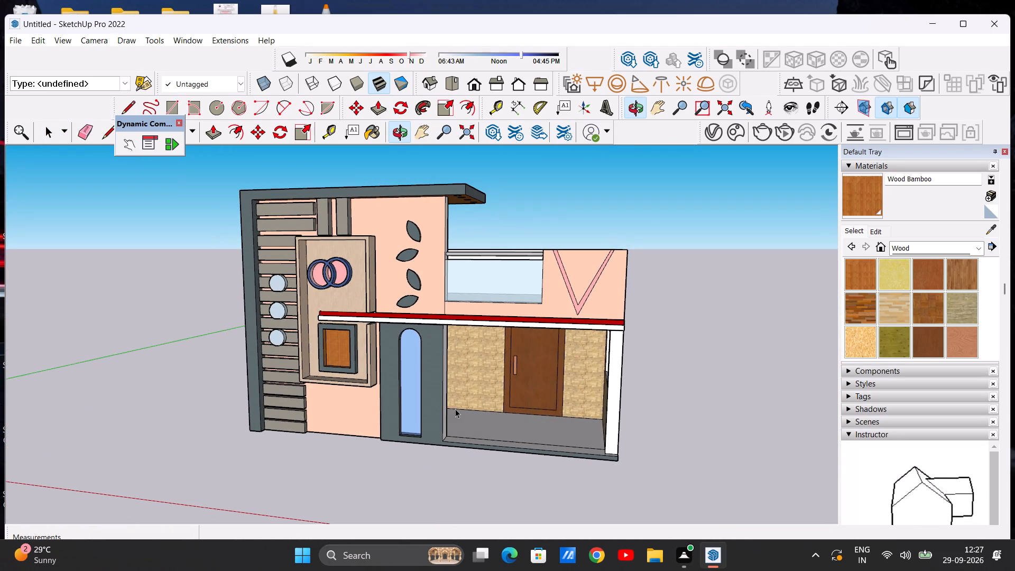
scroll(472, 418, up, 3)
scroll(483, 415, down, 4)
middle_drag(471, 456, 525, 422)
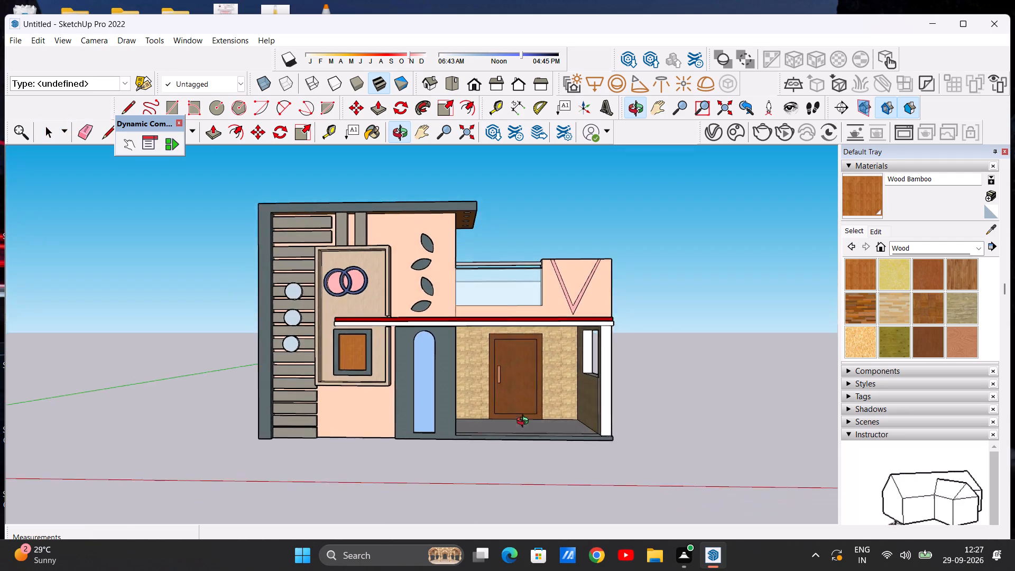
Push/Pull the narrow strip along the porch floor's front edge upward by 10 1/4".
middle_drag(525, 422, 556, 465)
scroll(516, 480, up, 3)
middle_drag(513, 479, 490, 504)
click(212, 133)
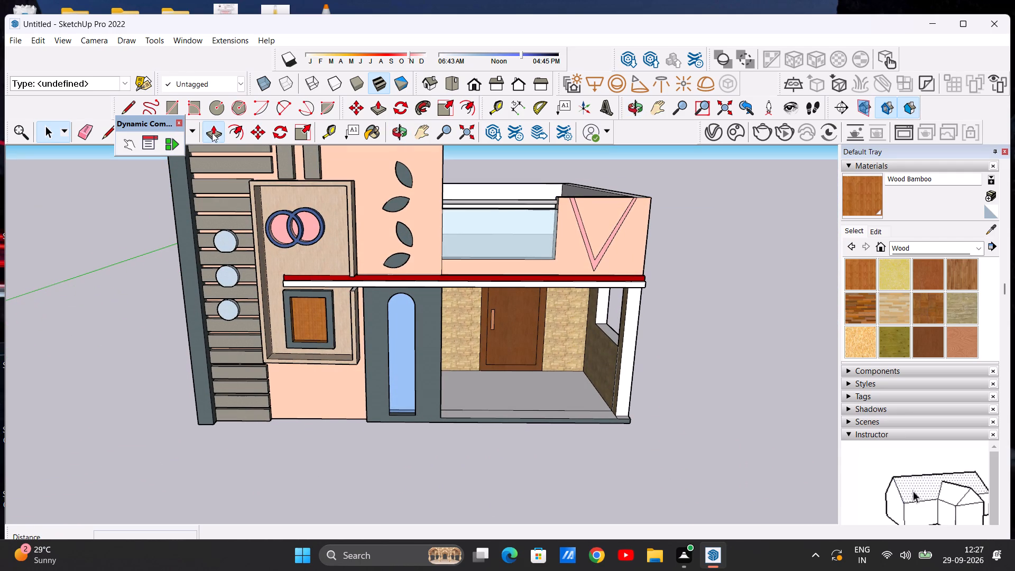
scroll(534, 394, up, 6)
scroll(619, 419, up, 5)
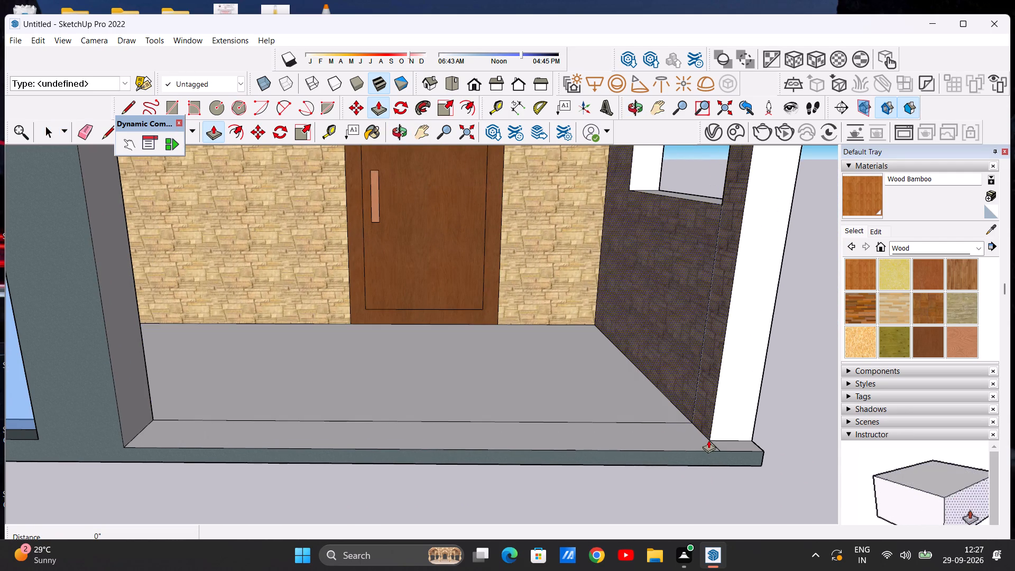
click(701, 438)
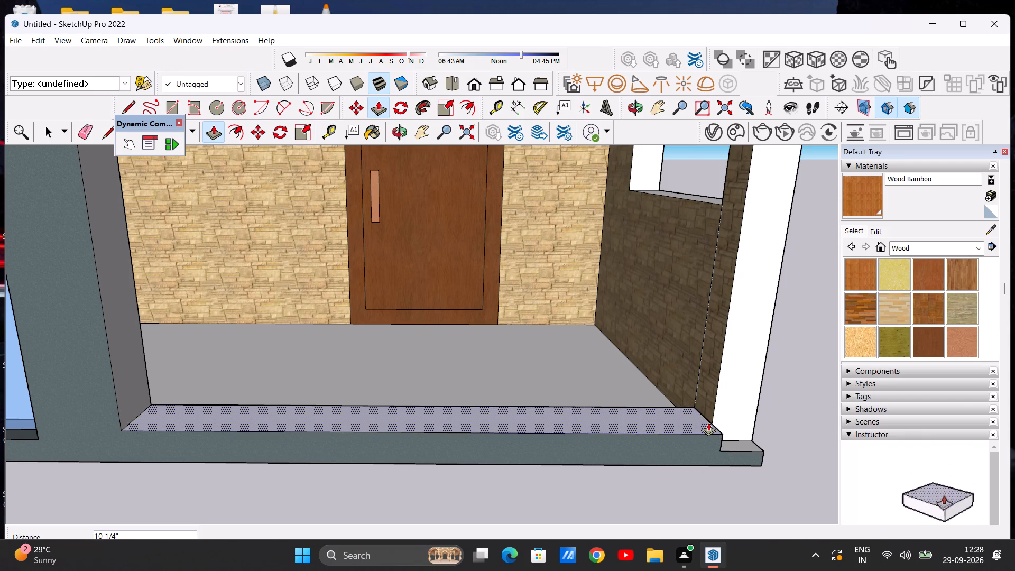
click(708, 422)
Push/Pull the small base face in front of the porch's corner pillar up to the level of the raised front strip.
middle_drag(744, 444, 693, 486)
scroll(687, 502, up, 4)
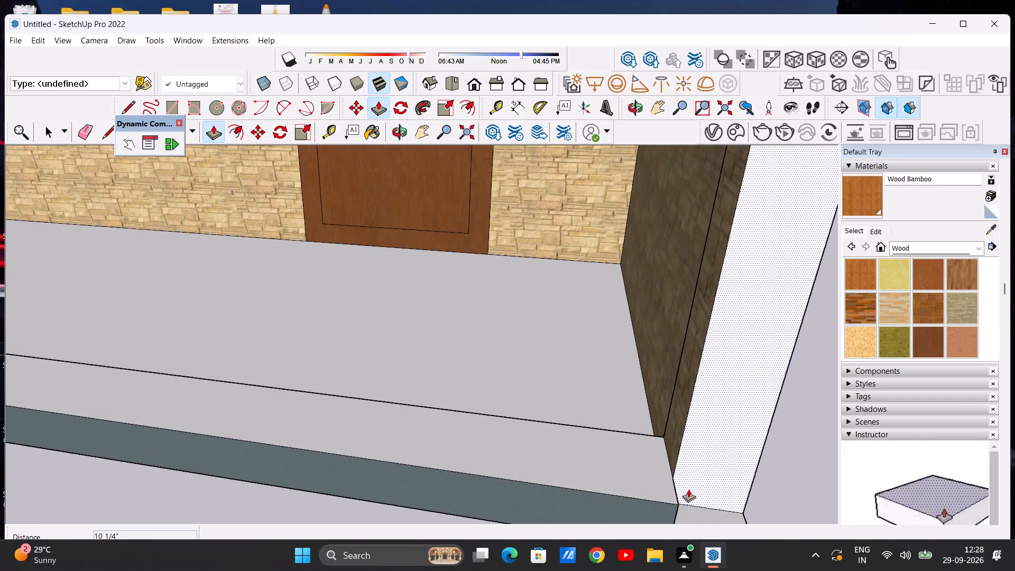
scroll(688, 489, up, 2)
scroll(670, 437, down, 8)
scroll(717, 480, up, 7)
click(653, 462)
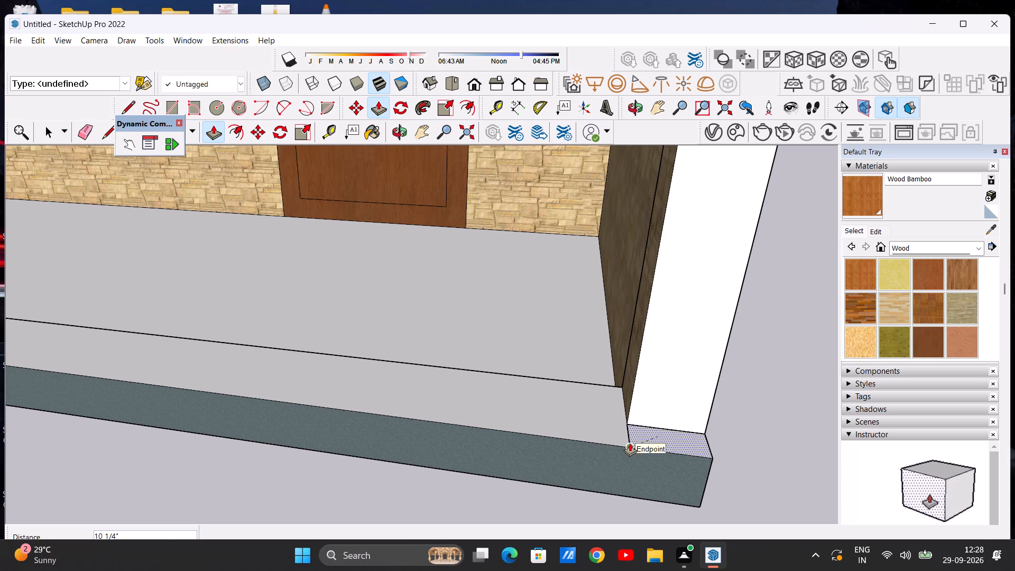
click(631, 446)
key(space)
Examine the raised front edge of the porch and its corner at the pillar, close up and at a distance.
scroll(499, 427, down, 3)
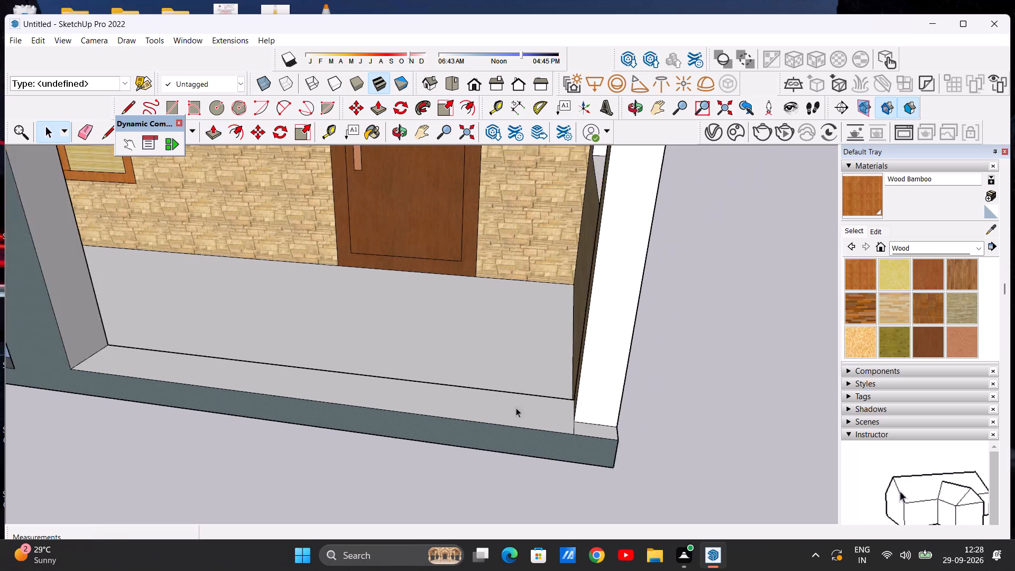
scroll(516, 408, down, 6)
middle_drag(464, 465, 537, 388)
scroll(439, 452, down, 4)
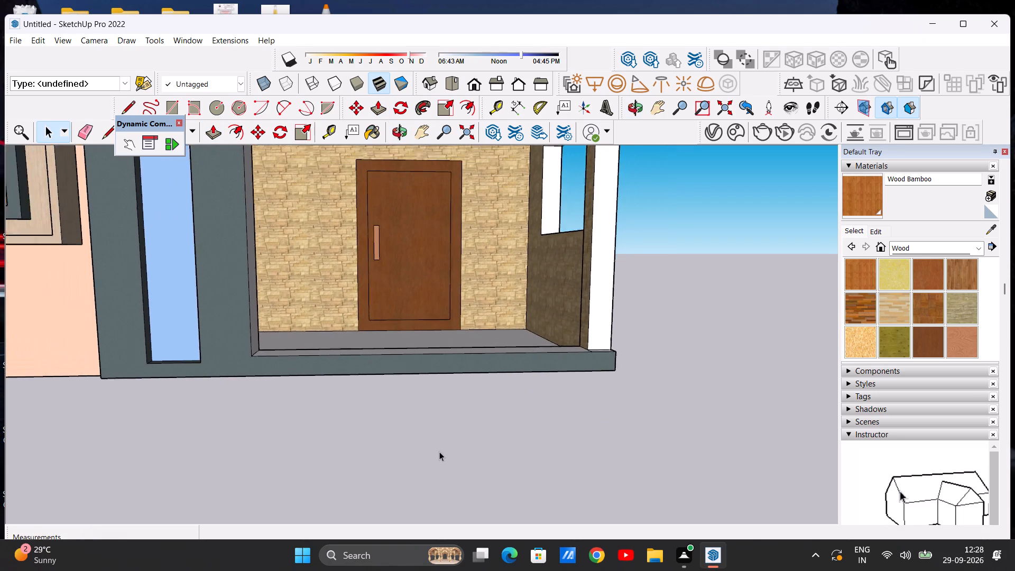
scroll(439, 452, down, 6)
middle_drag(431, 465, 439, 425)
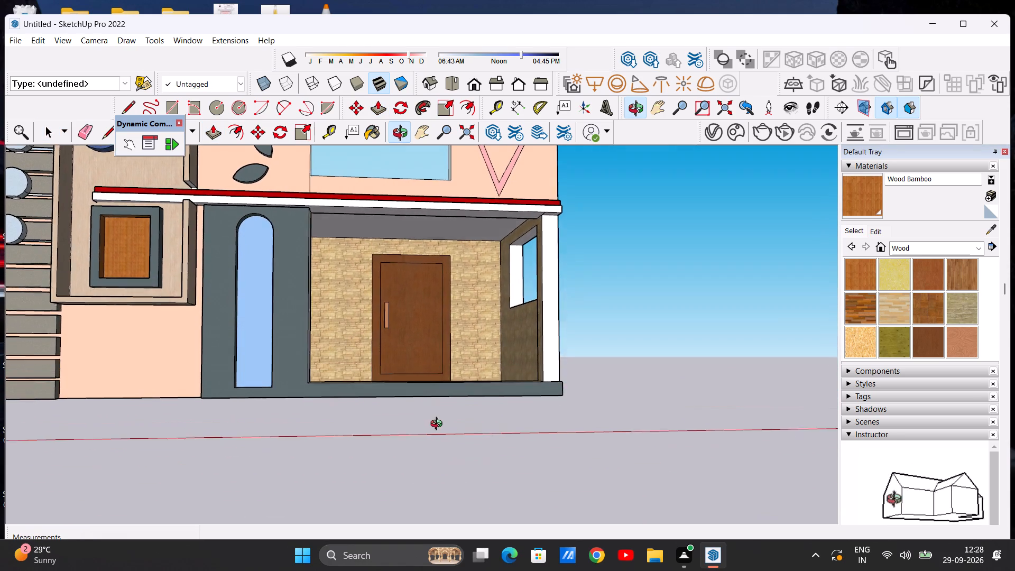
middle_drag(439, 425, 435, 438)
scroll(596, 358, up, 4)
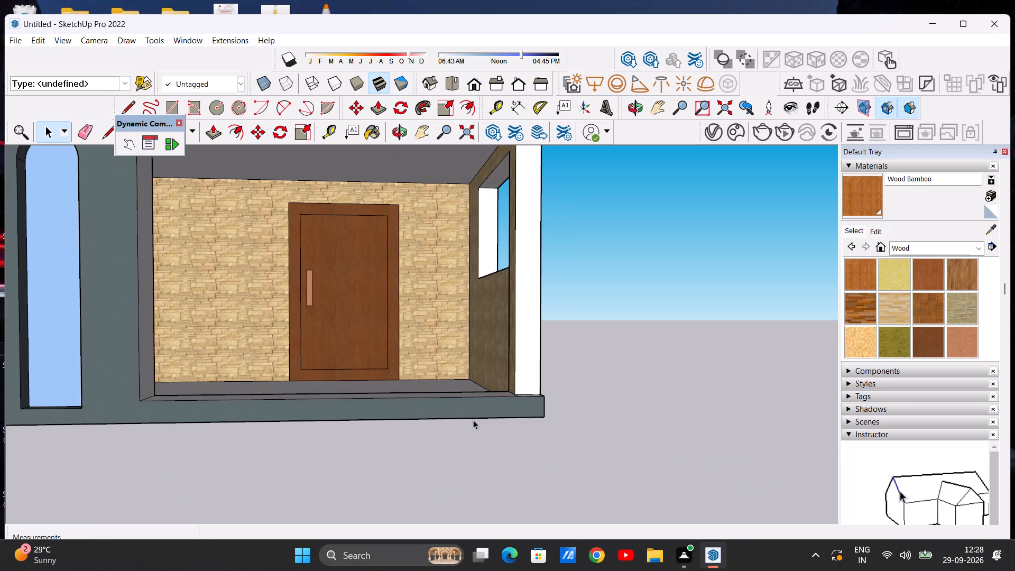
Draw a line about 27' 9" long across the raised strip's top, from the pillar's front corner to the opposite porch wall.
middle_drag(473, 420, 501, 520)
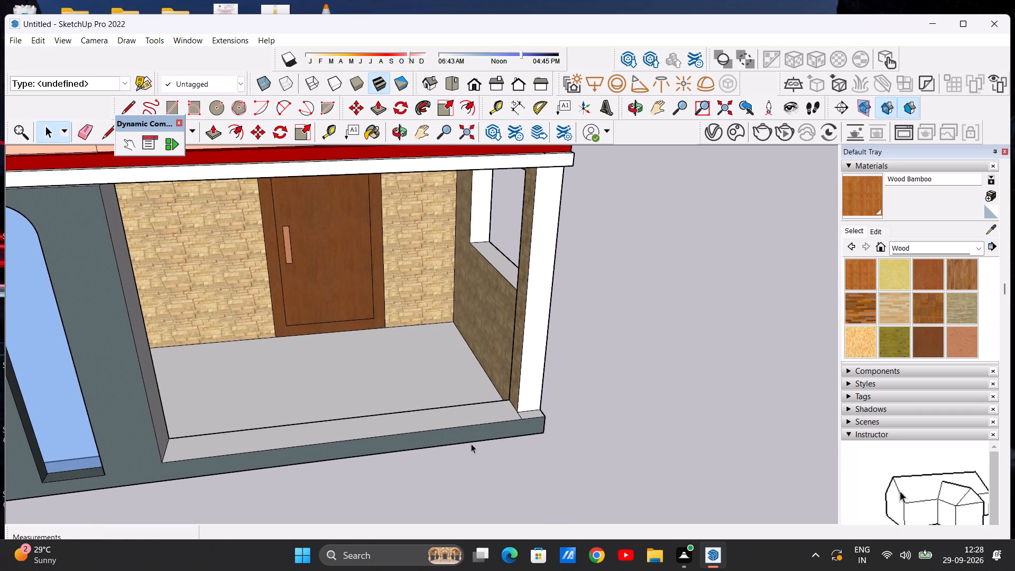
middle_drag(326, 496, 303, 539)
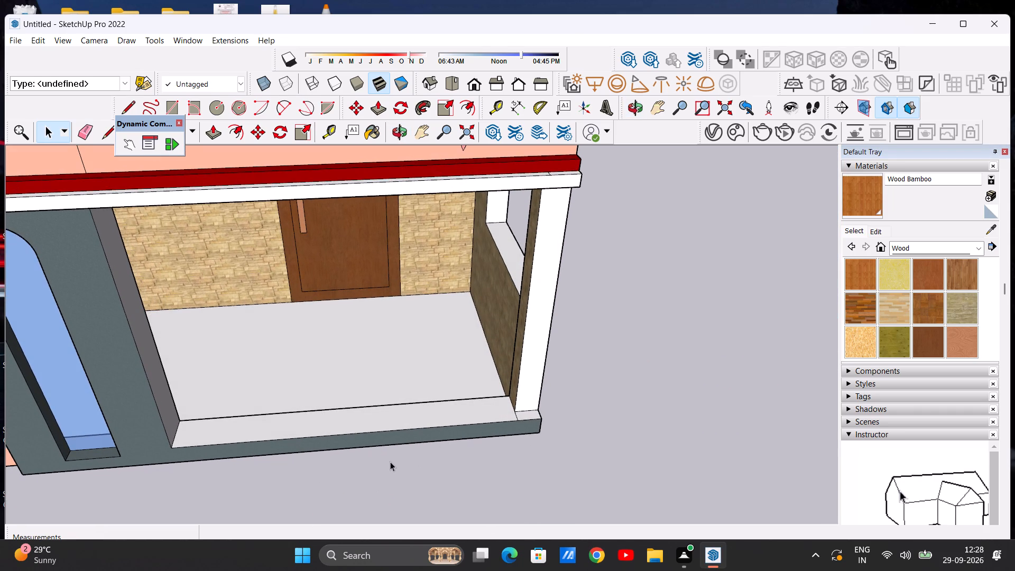
middle_drag(387, 477, 374, 558)
scroll(483, 392, up, 1)
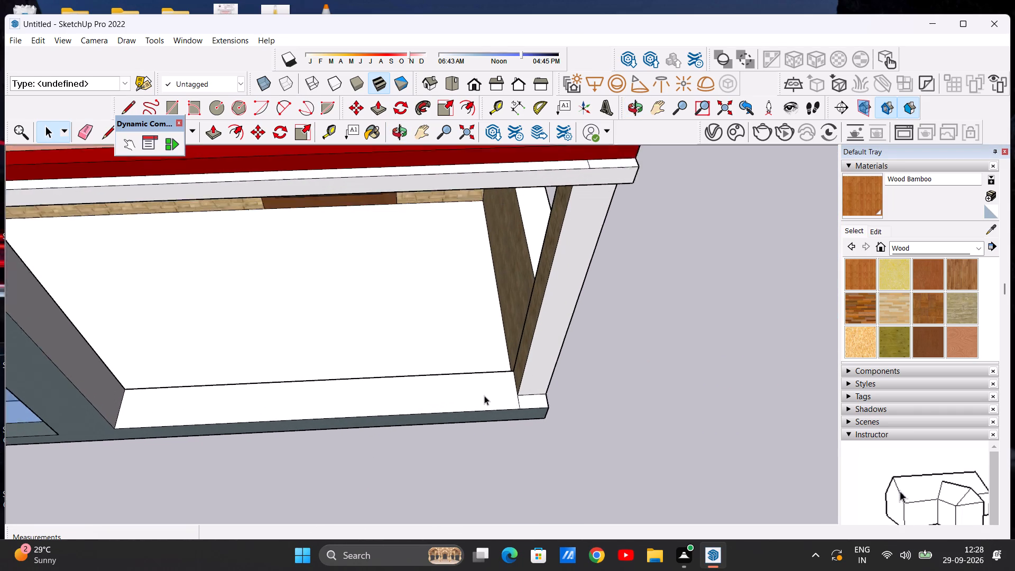
scroll(484, 395, up, 2)
click(121, 106)
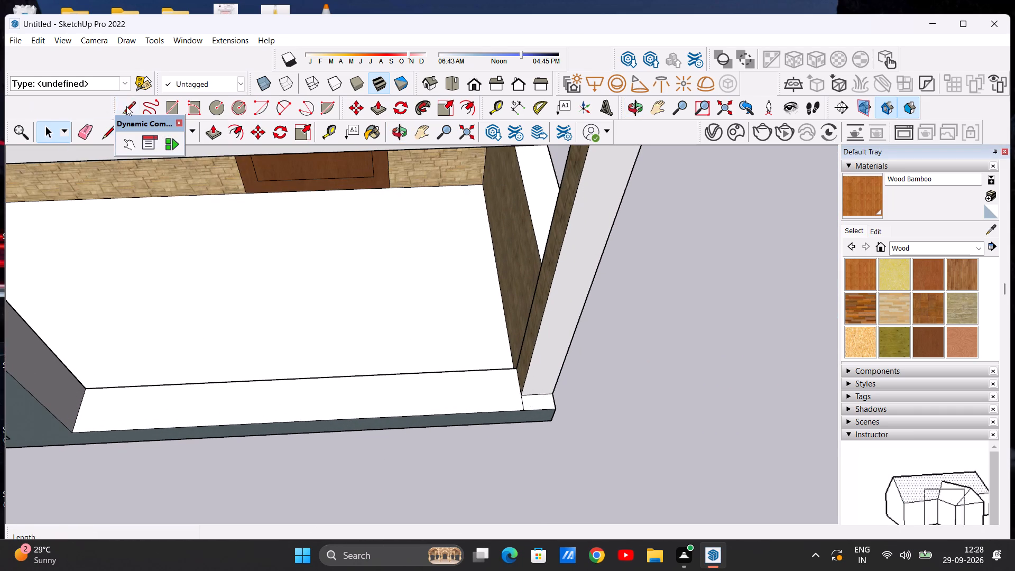
scroll(488, 404, up, 3)
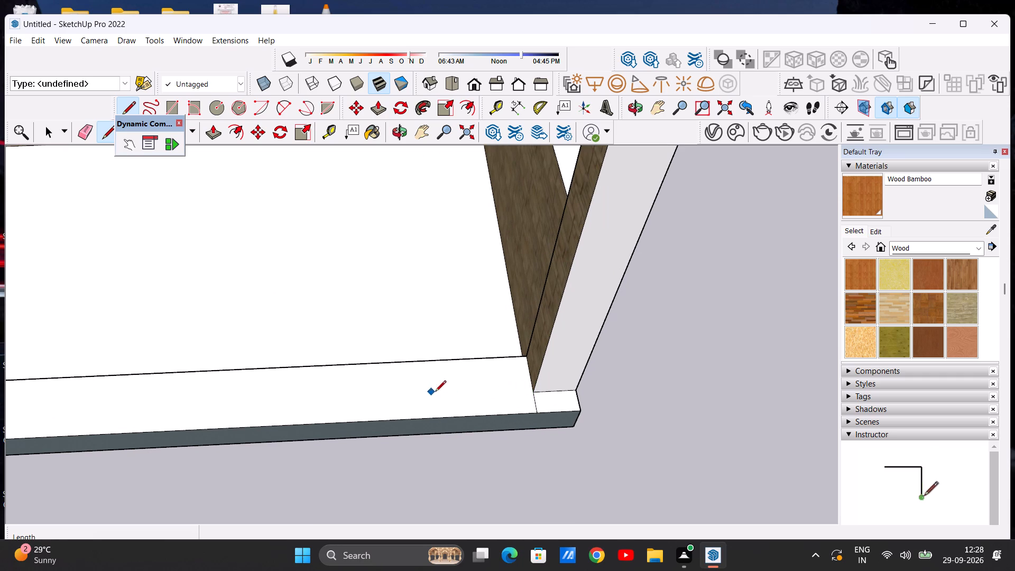
click(533, 391)
scroll(397, 394, down, 5)
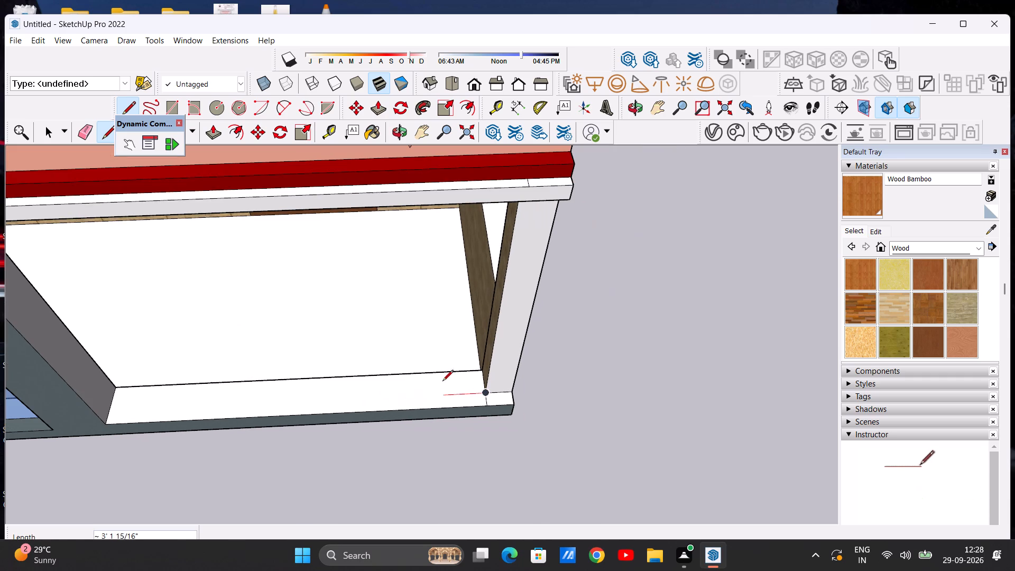
scroll(107, 410, up, 10)
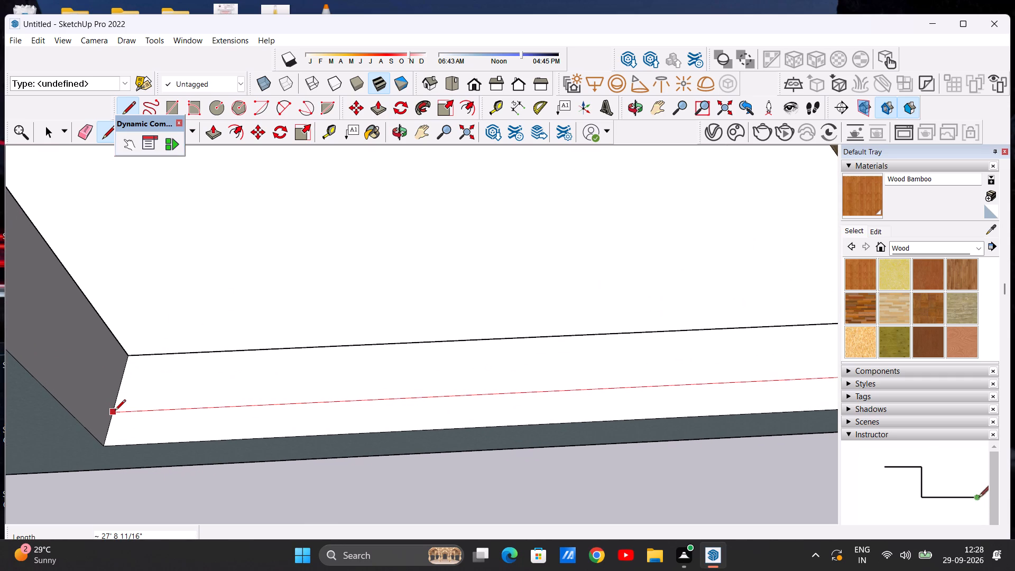
click(115, 411)
scroll(123, 411, down, 5)
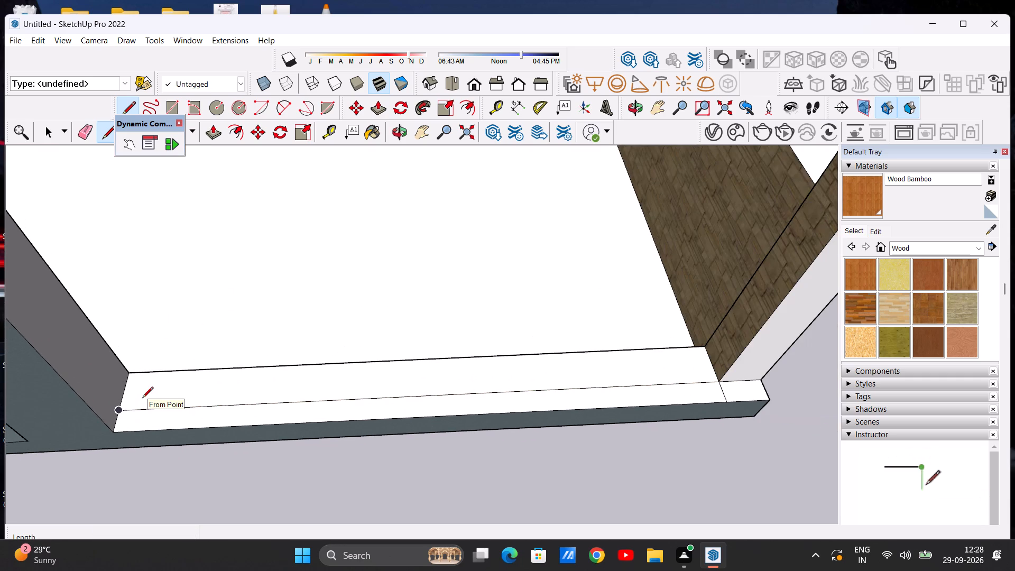
scroll(142, 399, down, 5)
scroll(155, 406, up, 6)
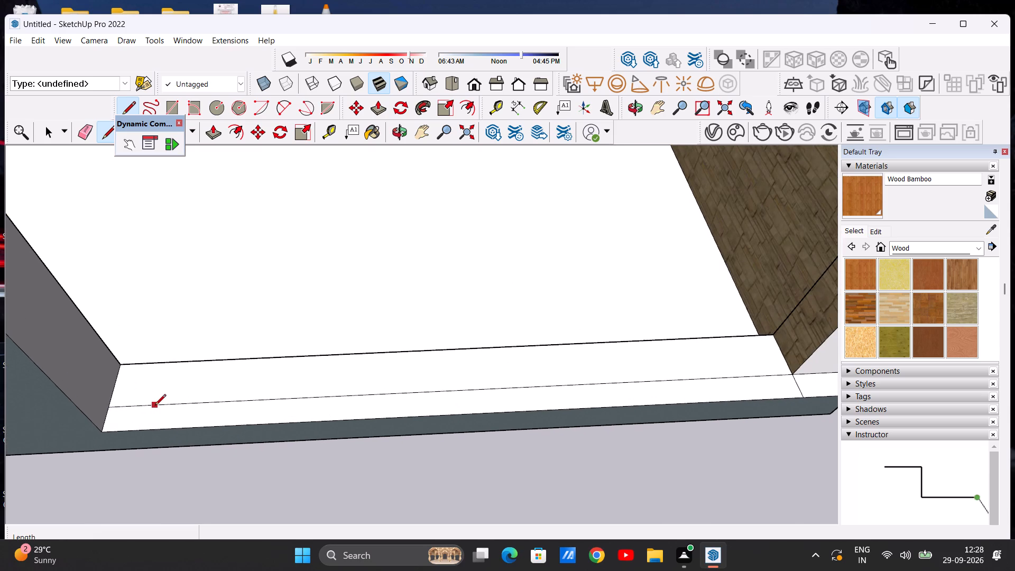
Draw a line about 1' 1" long across the front band of the raised strip, near the grey arched-window wall.
click(155, 406)
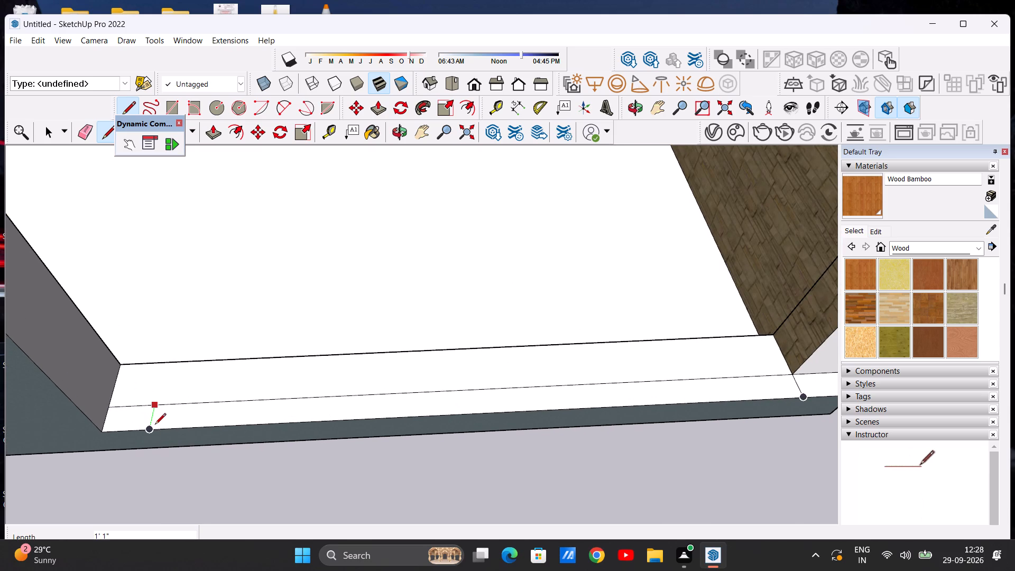
click(155, 425)
key(space)
scroll(261, 442, down, 5)
scroll(148, 416, up, 6)
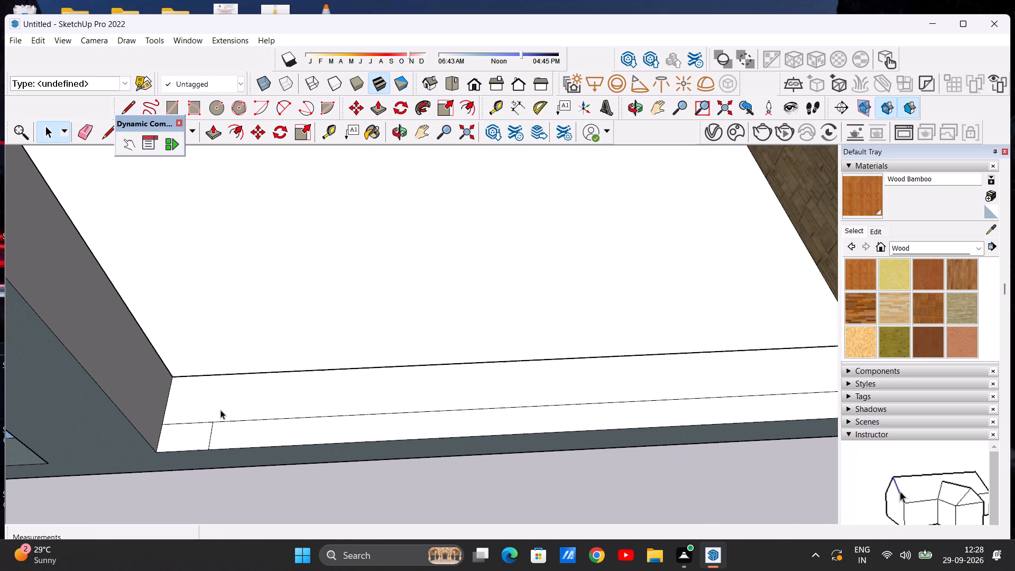
scroll(236, 422, down, 10)
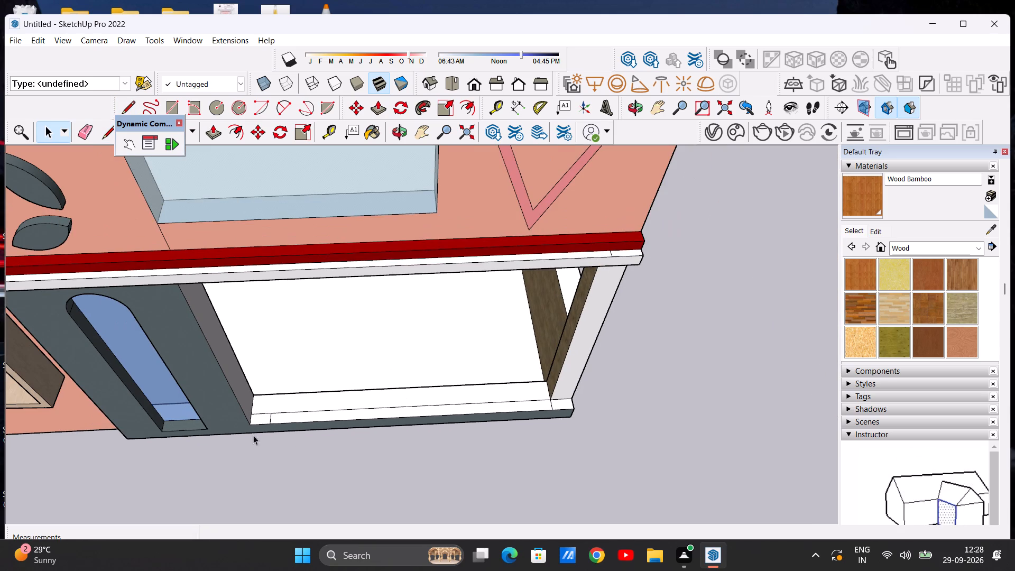
Push/Pull the small face at the strip's end beside the grey arched-window wall upward by 3' 3 13/16".
click(212, 131)
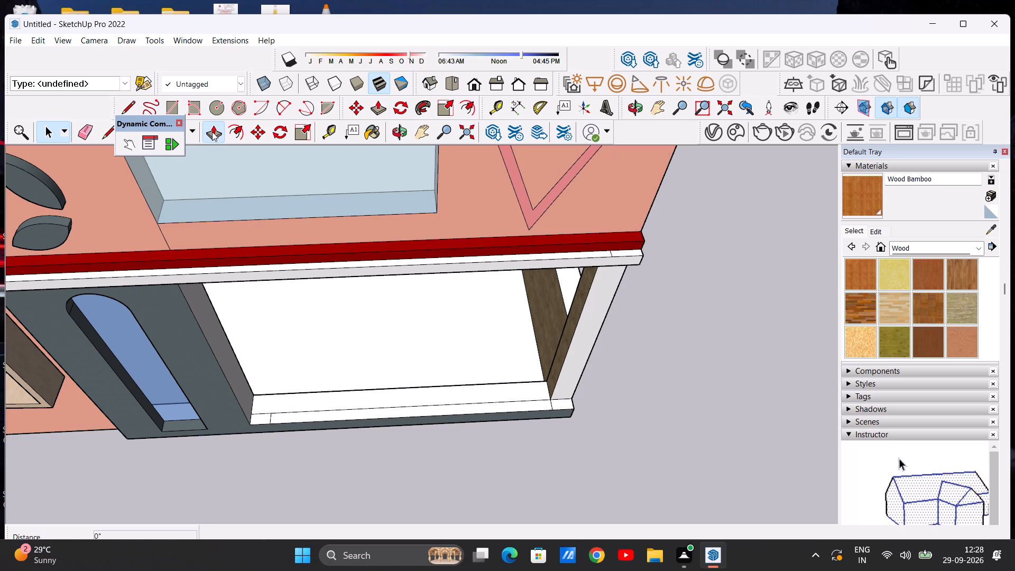
middle_drag(286, 457, 278, 373)
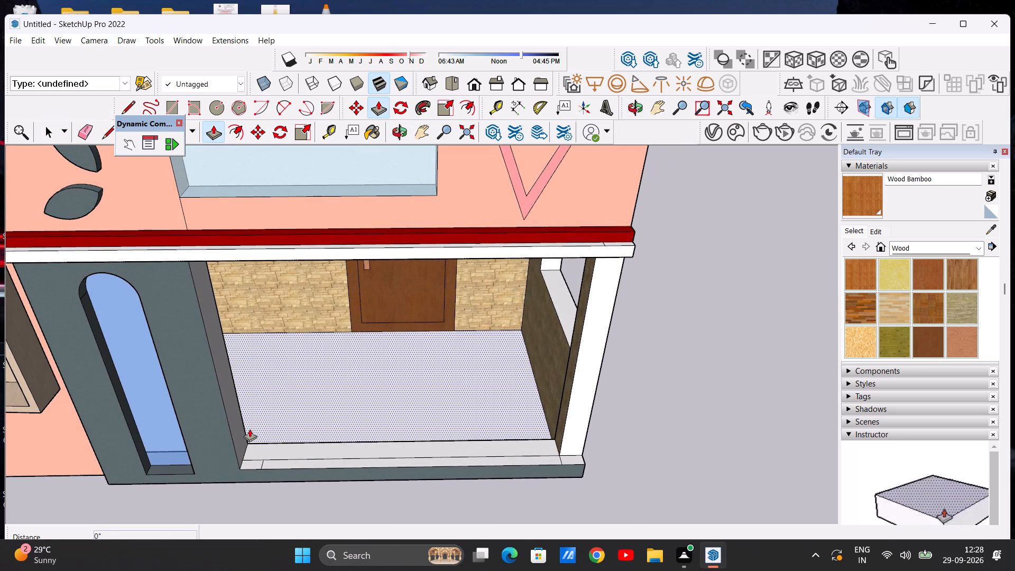
scroll(248, 431, up, 9)
scroll(253, 473, down, 6)
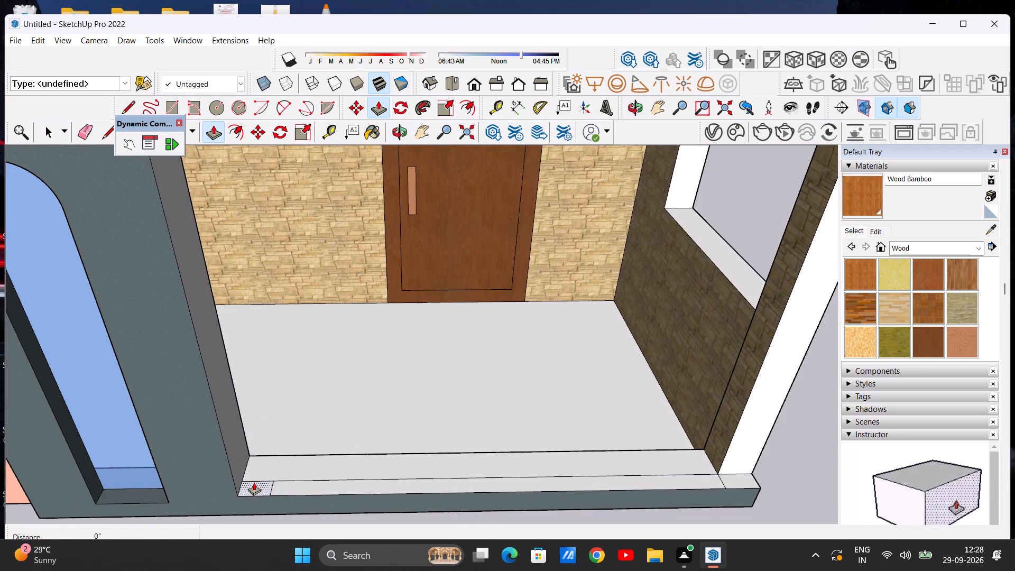
click(254, 482)
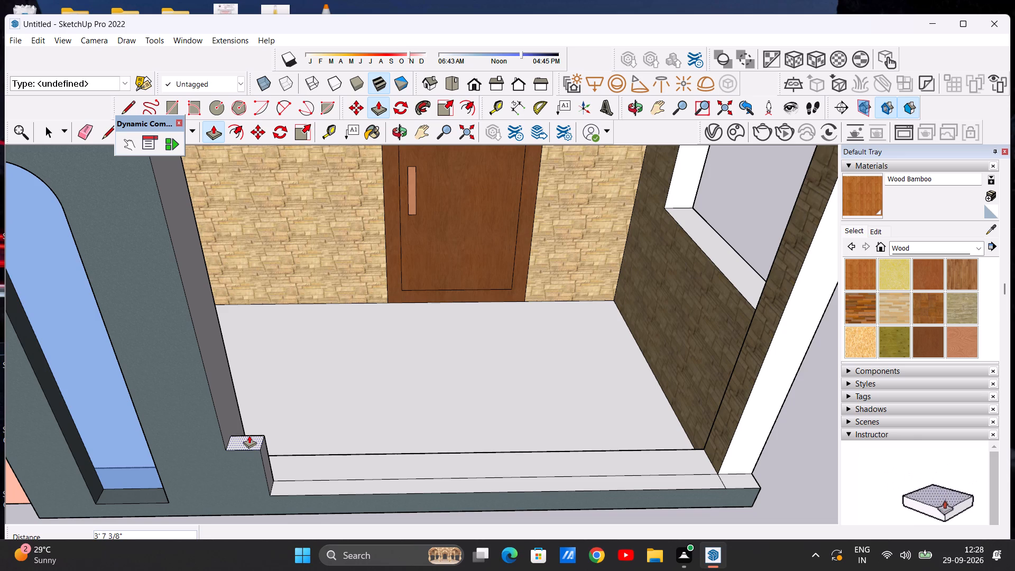
click(243, 441)
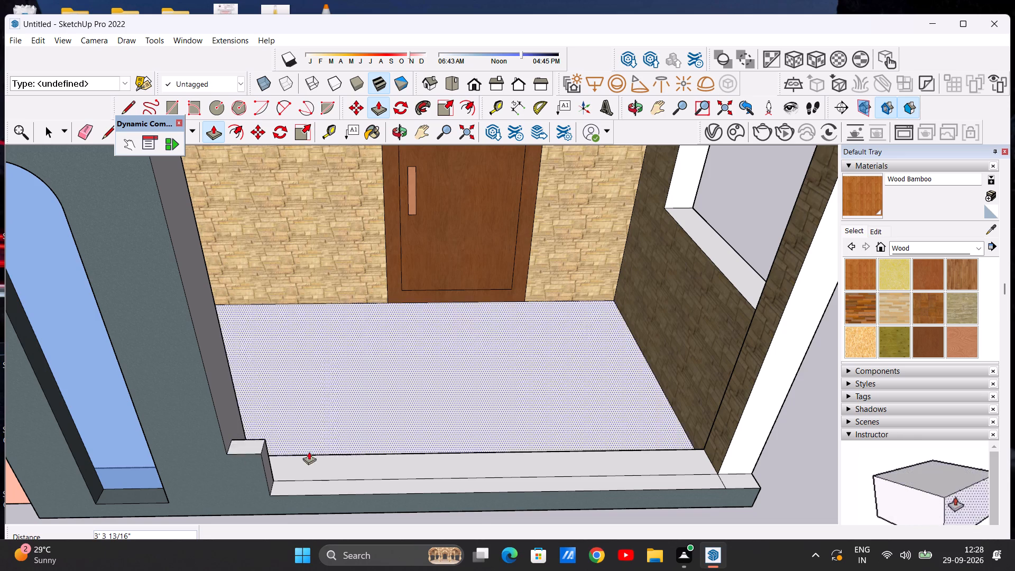
Push/Pull the small face in front of the corner pillar up to the height of the block at the strip's opposite end.
scroll(312, 452, down, 8)
scroll(476, 451, up, 11)
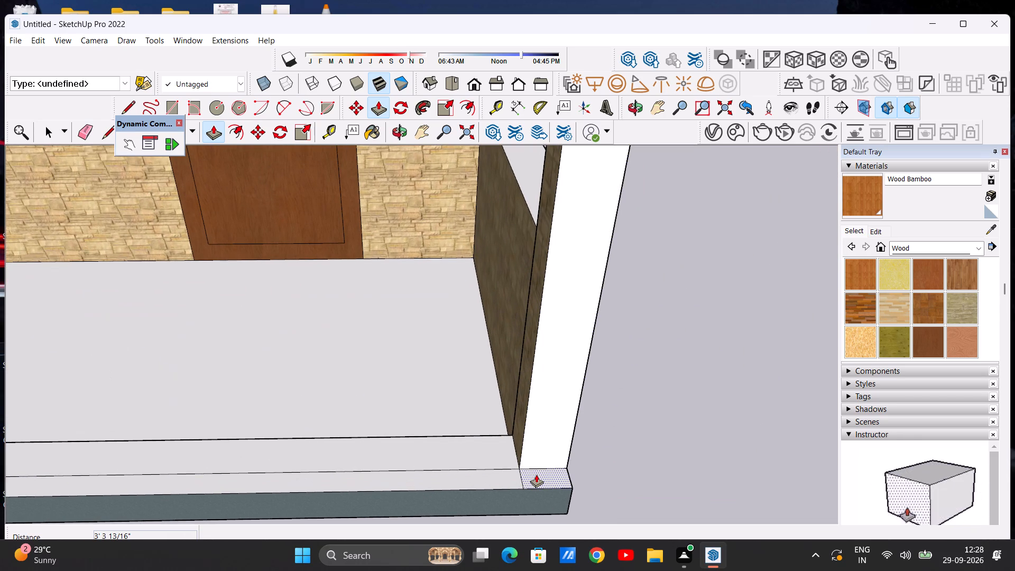
click(536, 474)
scroll(504, 406, down, 6)
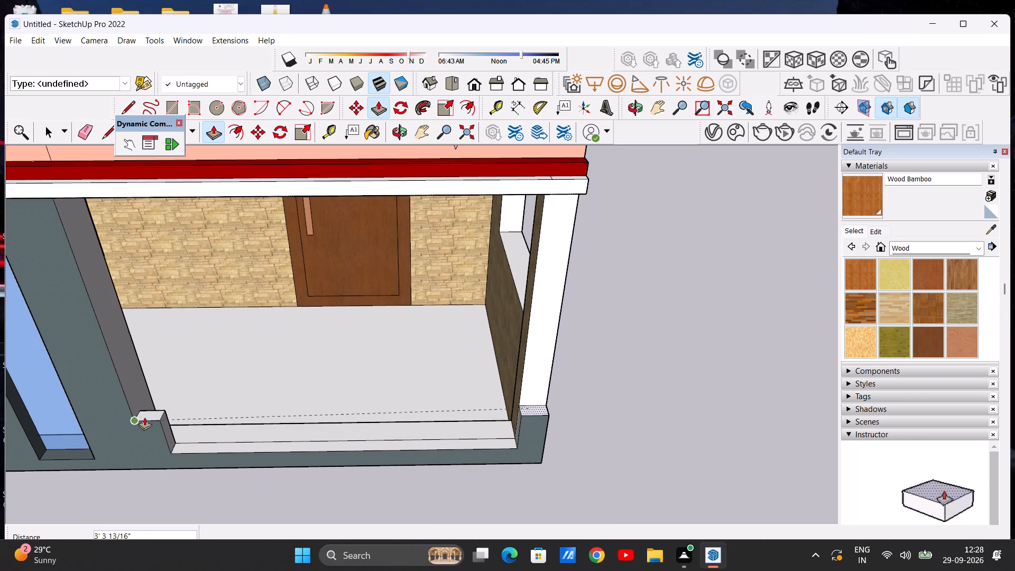
click(160, 420)
key(space)
scroll(277, 487, down, 2)
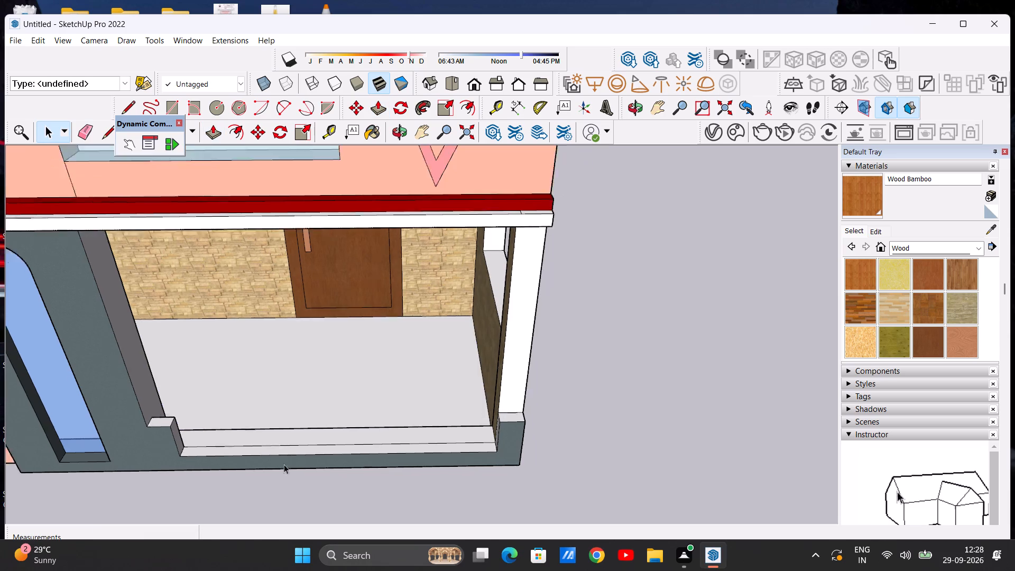
Examine the porch's front edge and its two end blocks from several angles, close up and at a distance.
scroll(284, 464, down, 3)
middle_drag(309, 499, 319, 379)
scroll(334, 394, down, 7)
middle_drag(298, 439, 338, 432)
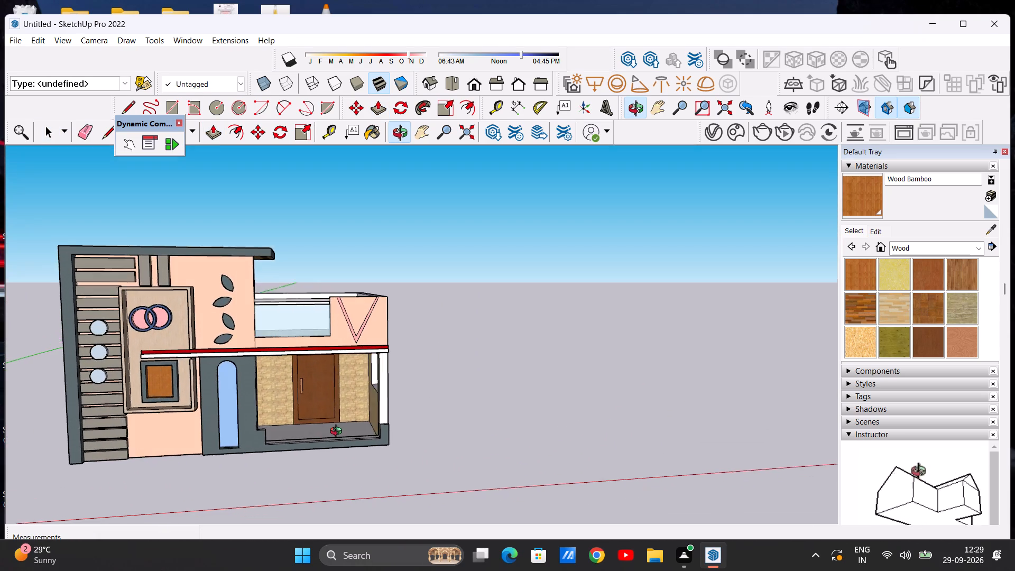
middle_drag(338, 432, 412, 446)
middle_drag(353, 457, 214, 508)
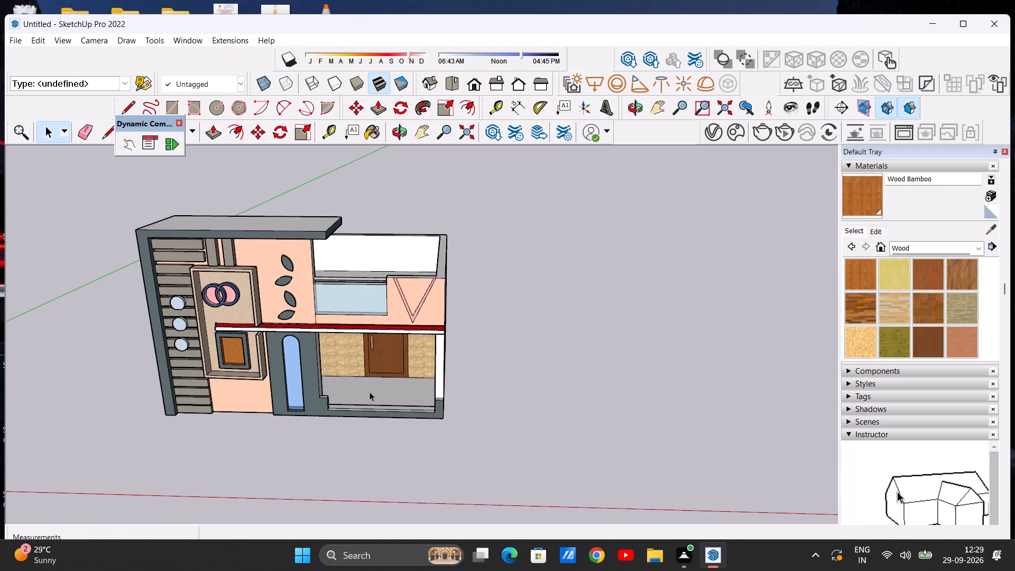
middle_drag(370, 392, 202, 462)
scroll(378, 347, up, 13)
middle_drag(330, 383, 343, 402)
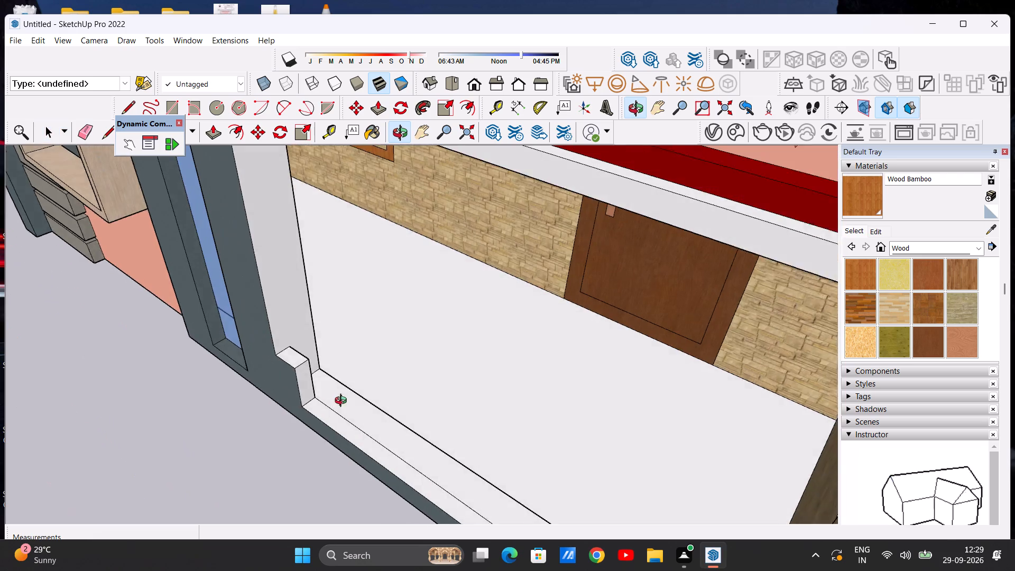
middle_drag(343, 402, 377, 389)
scroll(359, 415, down, 3)
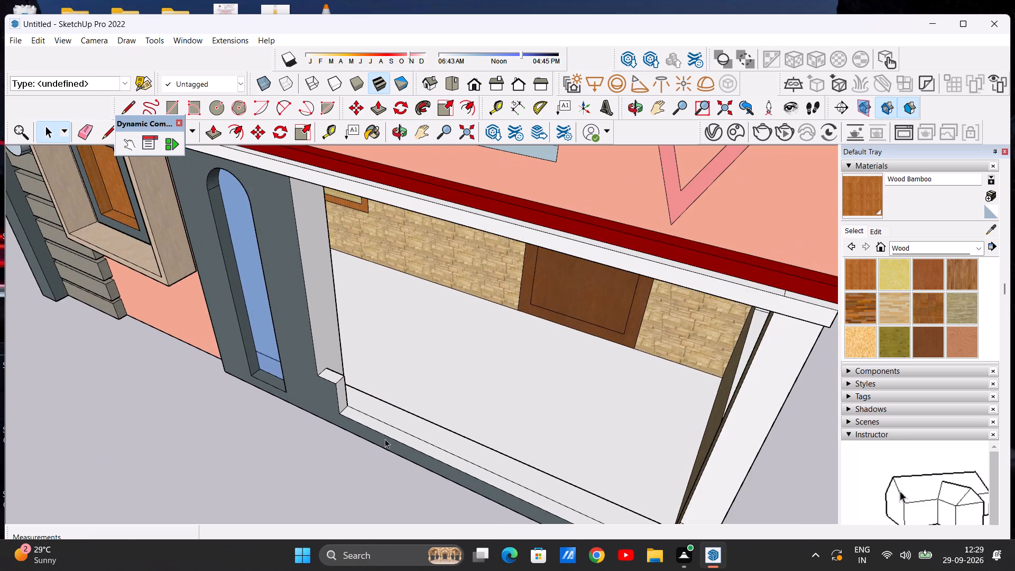
middle_drag(385, 439, 472, 489)
scroll(476, 452, up, 2)
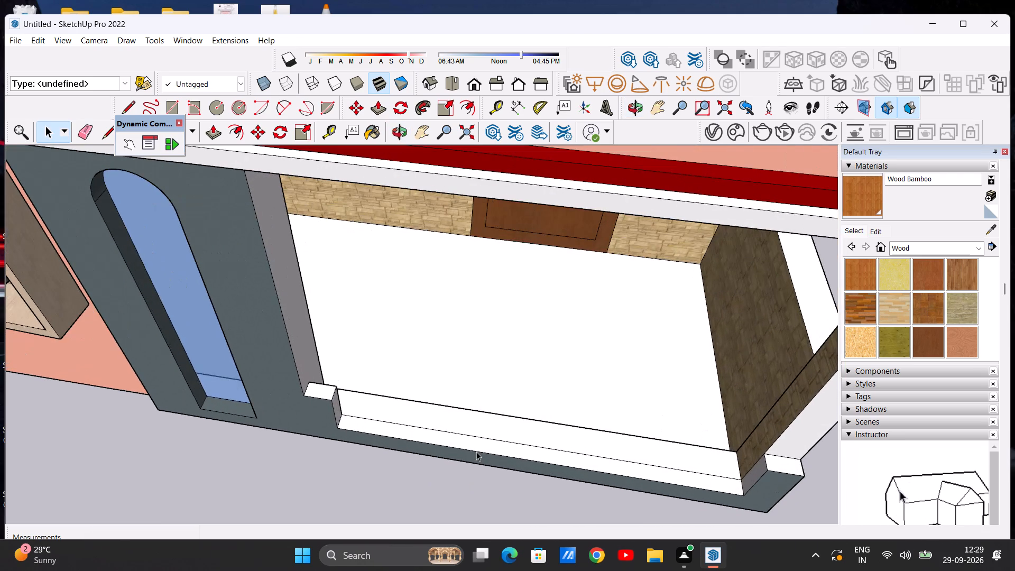
scroll(452, 451, down, 6)
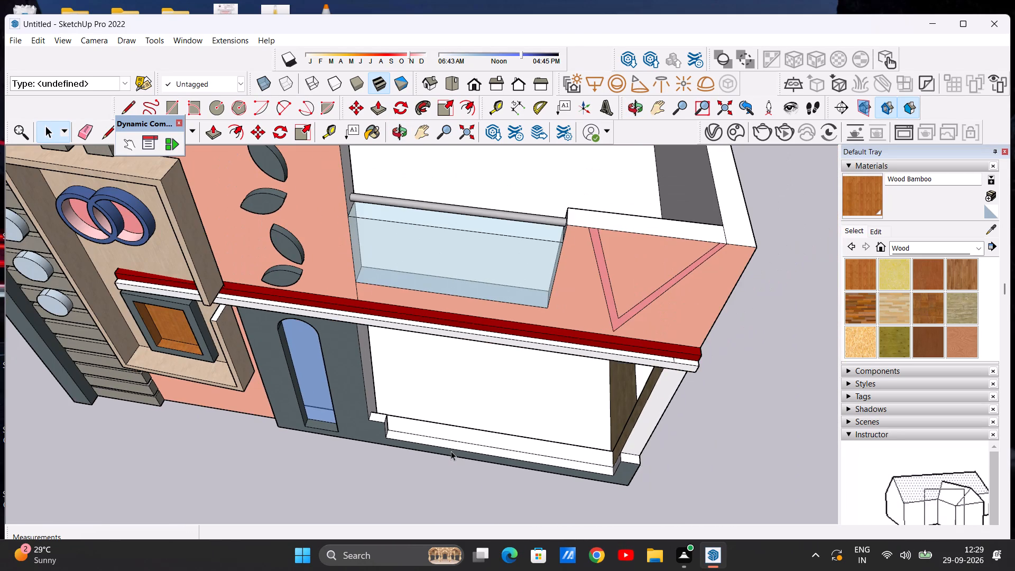
scroll(443, 439, down, 2)
middle_drag(430, 430, 349, 468)
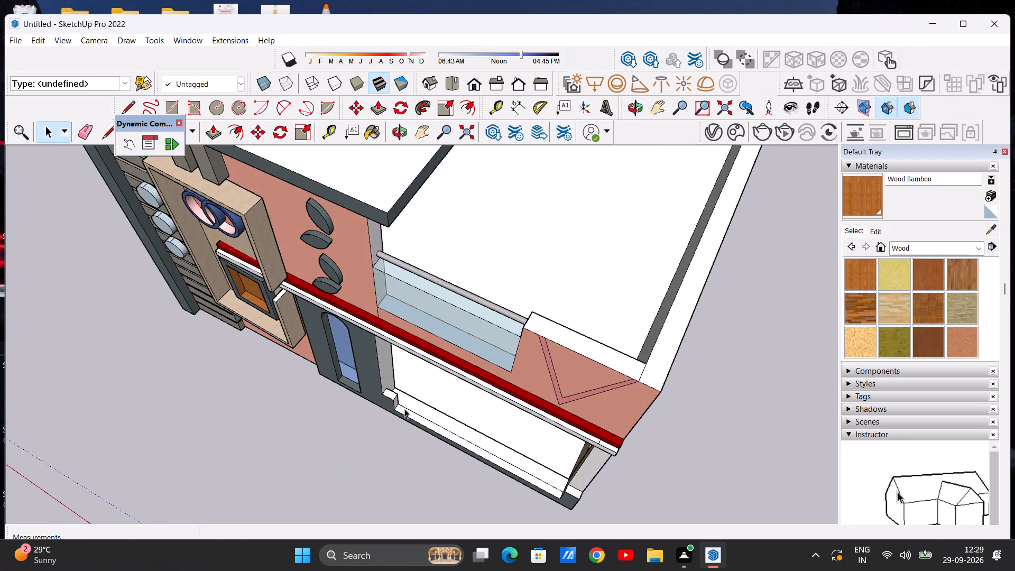
scroll(401, 401, up, 7)
middle_drag(426, 410, 617, 381)
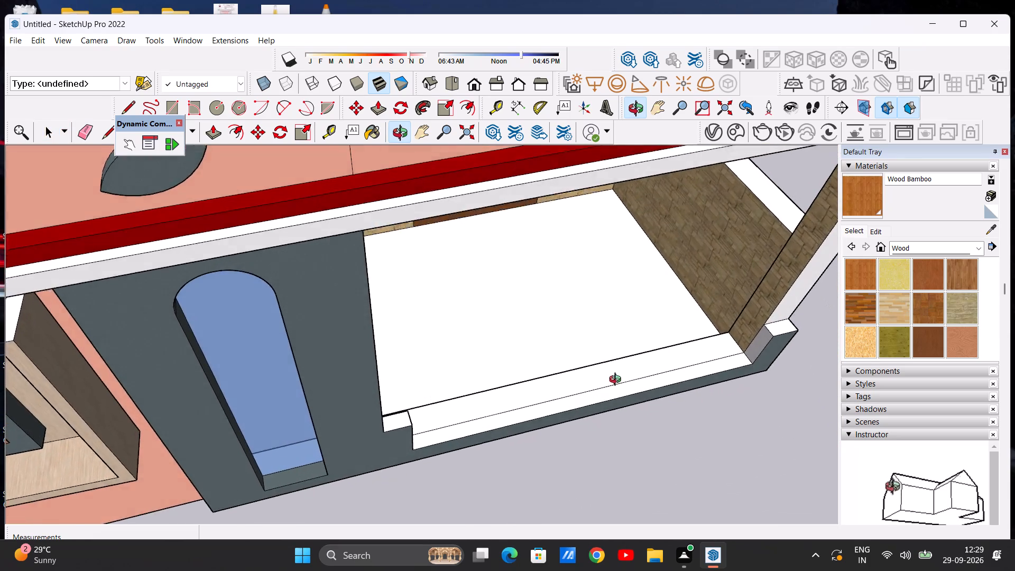
middle_drag(617, 381, 617, 357)
scroll(626, 364, down, 4)
scroll(803, 241, up, 6)
middle_drag(692, 395, 678, 360)
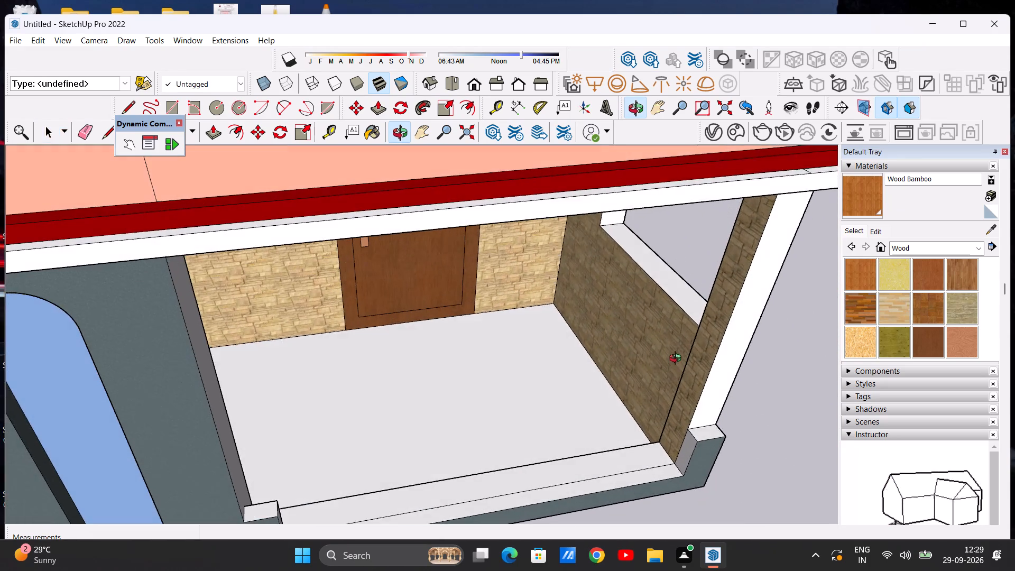
middle_drag(678, 360, 711, 342)
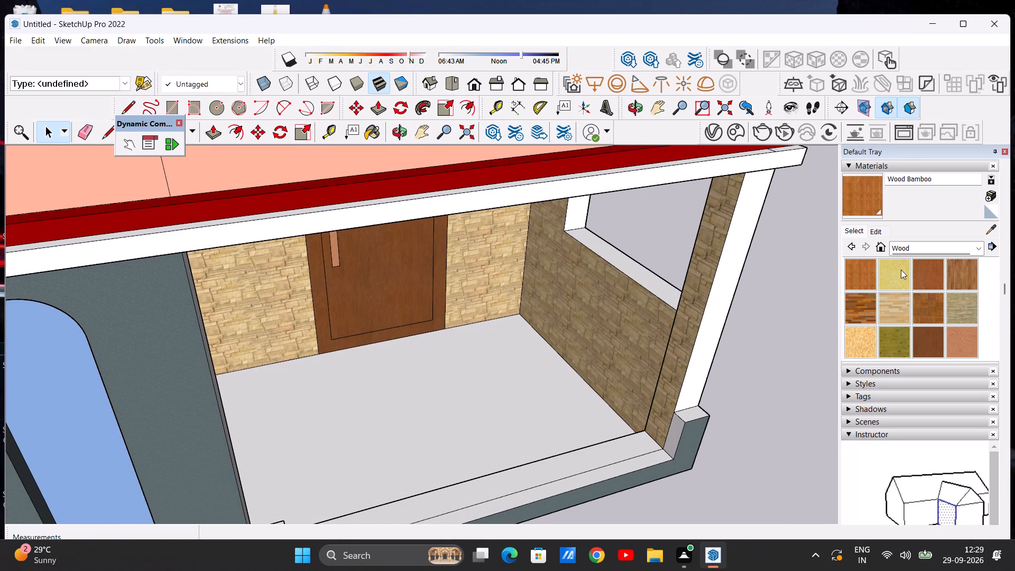
Paint the porch's inner side wall and the pillar's inner face with Color A01 from the Colors collection.
click(980, 247)
click(954, 292)
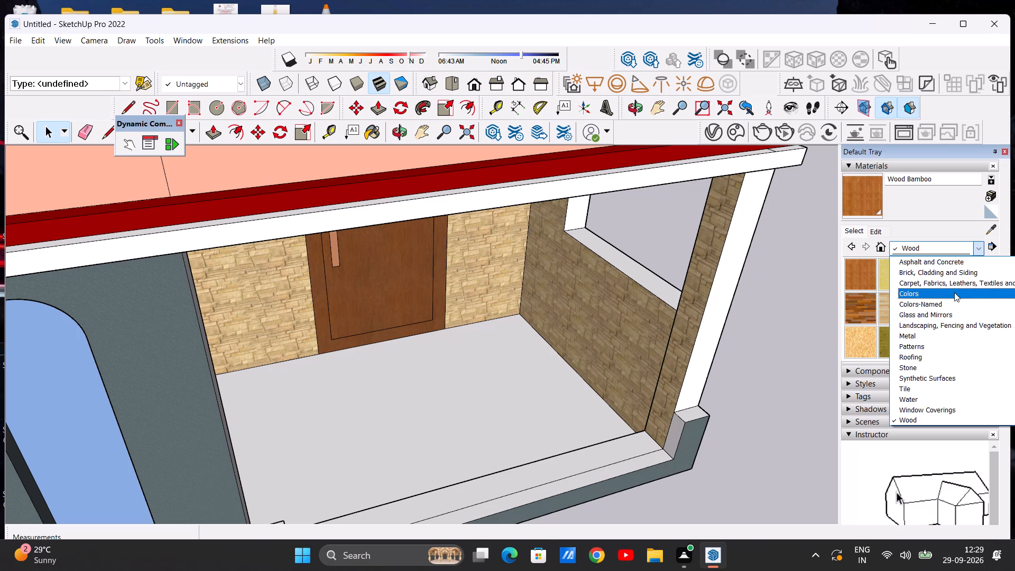
click(865, 281)
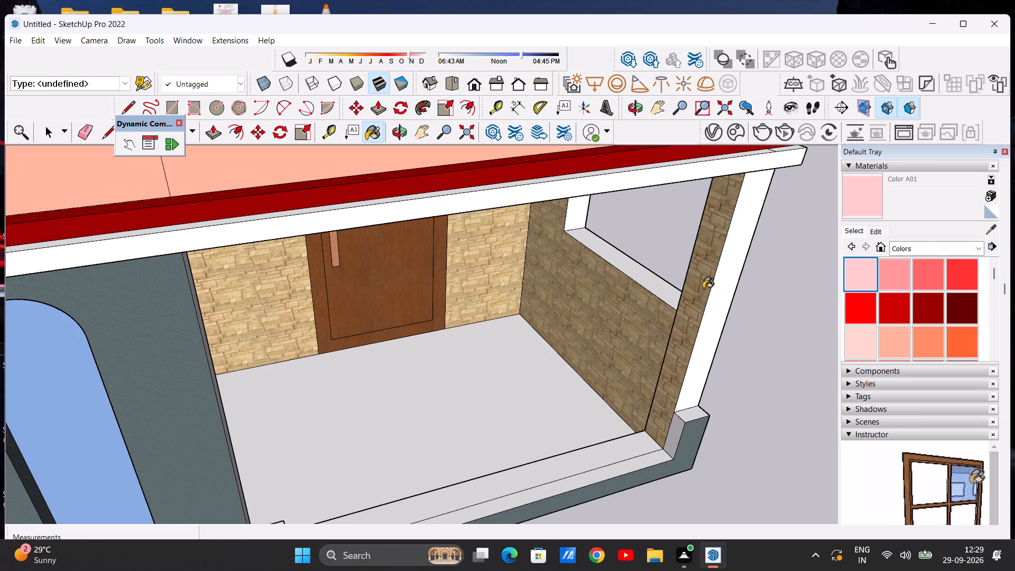
click(703, 289)
scroll(678, 333, up, 5)
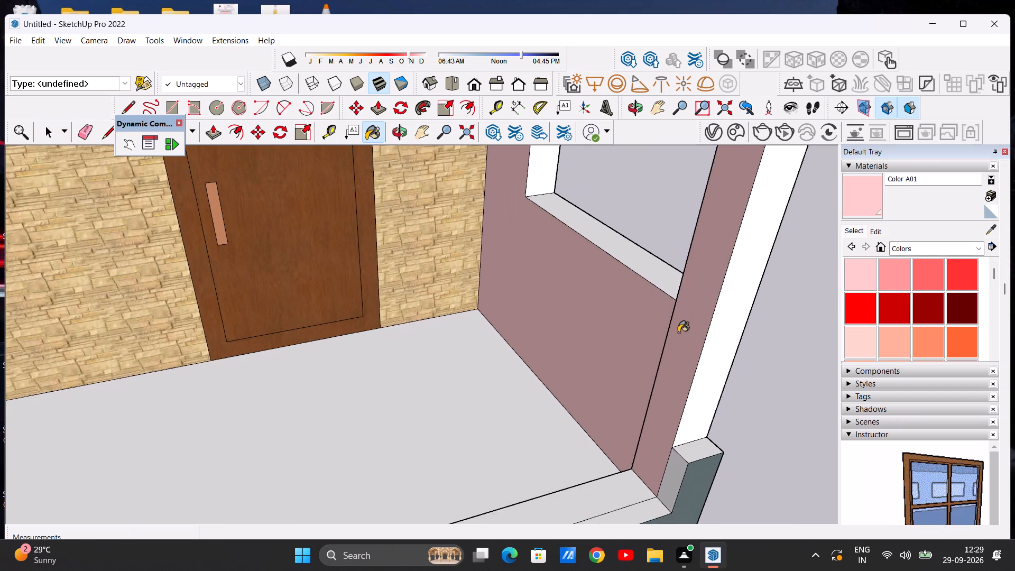
scroll(681, 330, down, 9)
key(space)
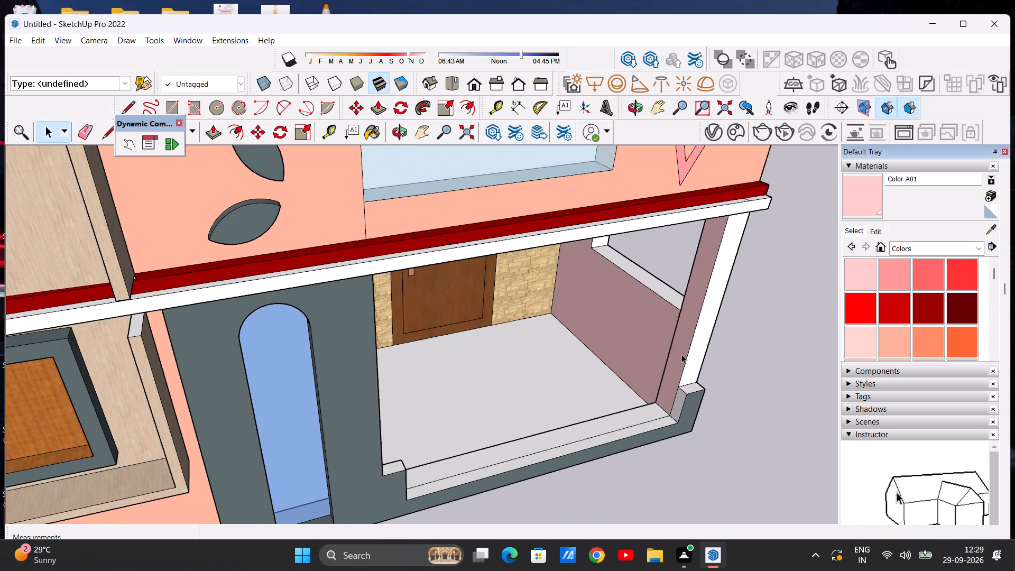
Draw a short line across the pillar's inner face from the side opening's lower front corner to the pillar's front edge.
middle_drag(648, 395, 642, 357)
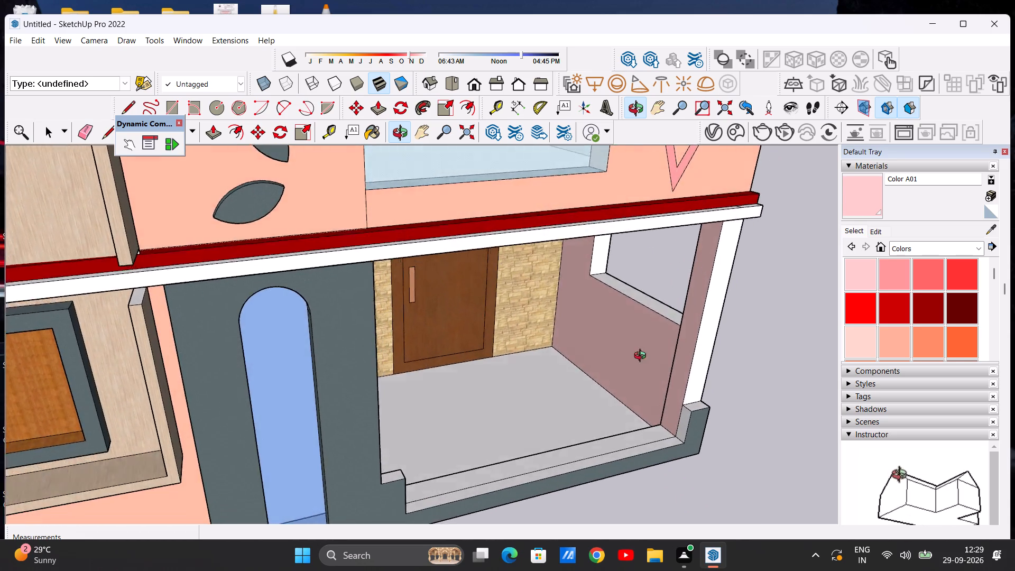
middle_drag(642, 357, 630, 323)
scroll(617, 334, down, 4)
middle_click(631, 392)
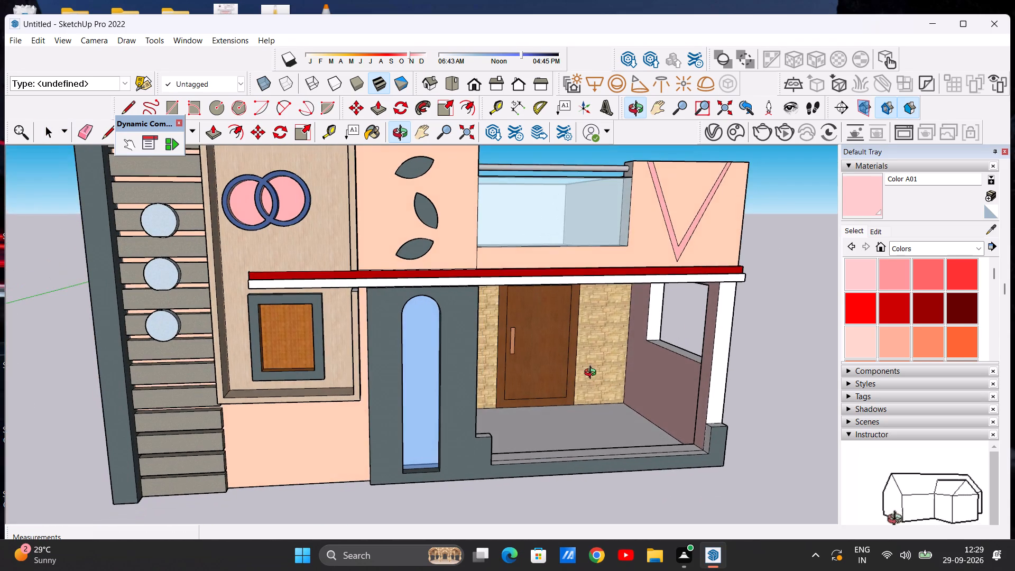
scroll(667, 373, up, 4)
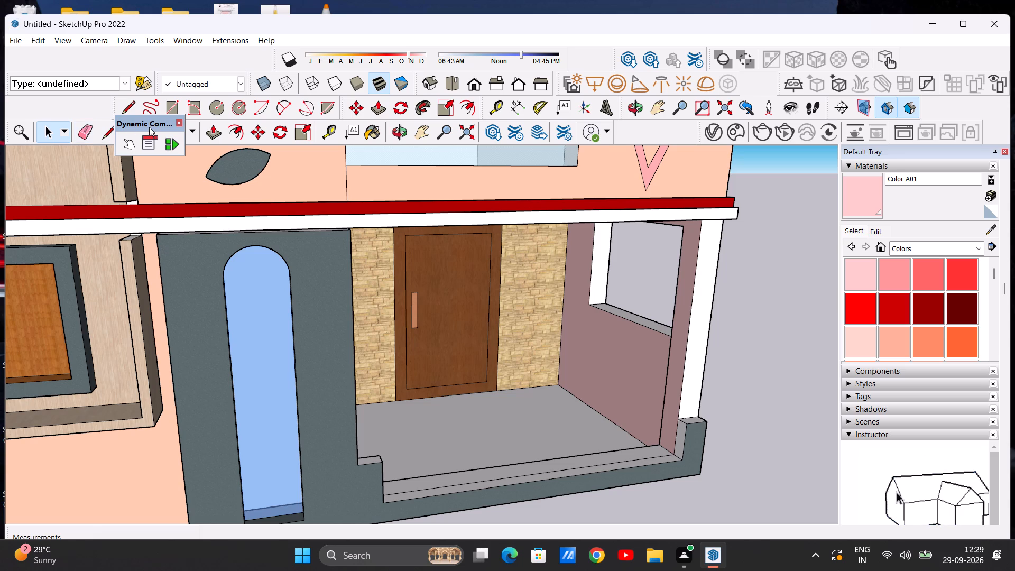
click(125, 100)
scroll(650, 348, down, 1)
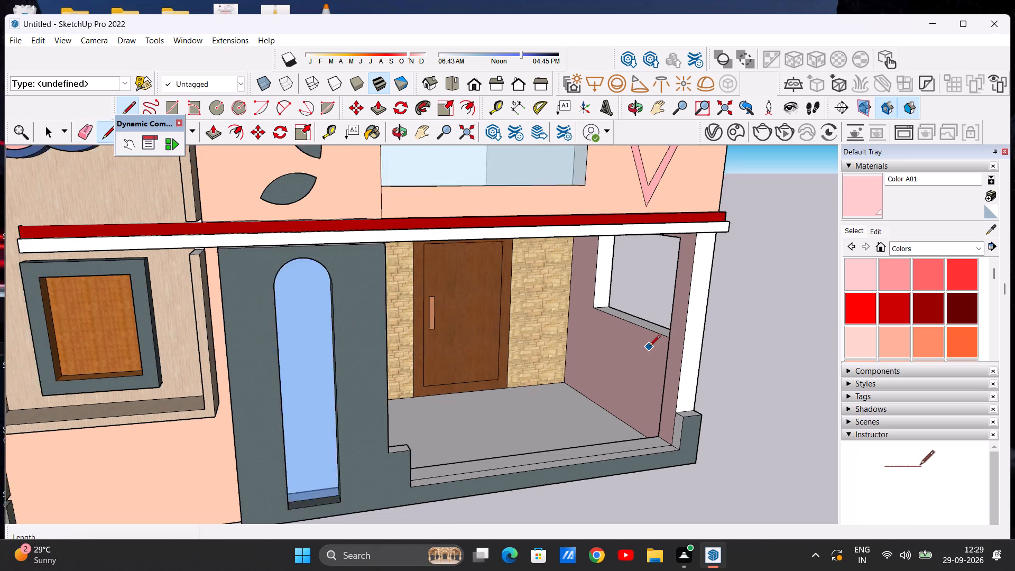
scroll(649, 347, down, 1)
scroll(675, 335, up, 4)
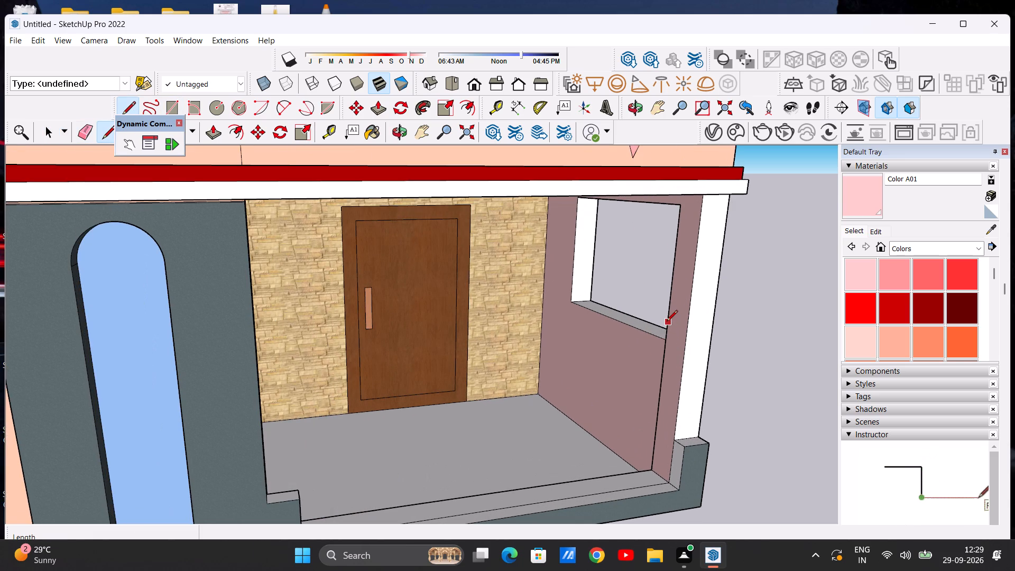
click(667, 322)
click(685, 331)
key(space)
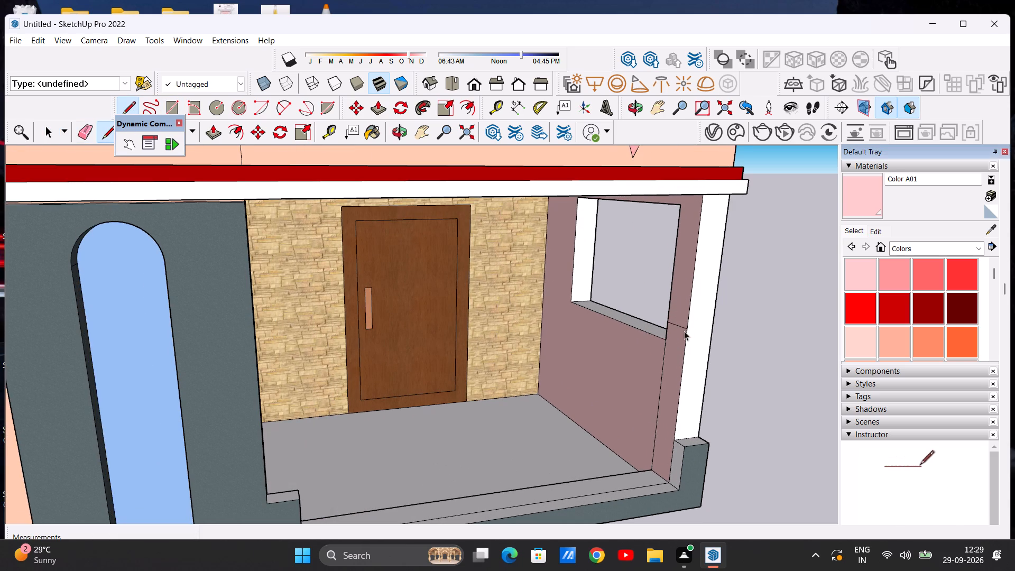
Draw a vertical line about 16' 10" long up the arched-window wall's porch-side face, from the low block's rear corner to the canopy.
scroll(634, 294, down, 5)
middle_drag(626, 327, 286, 342)
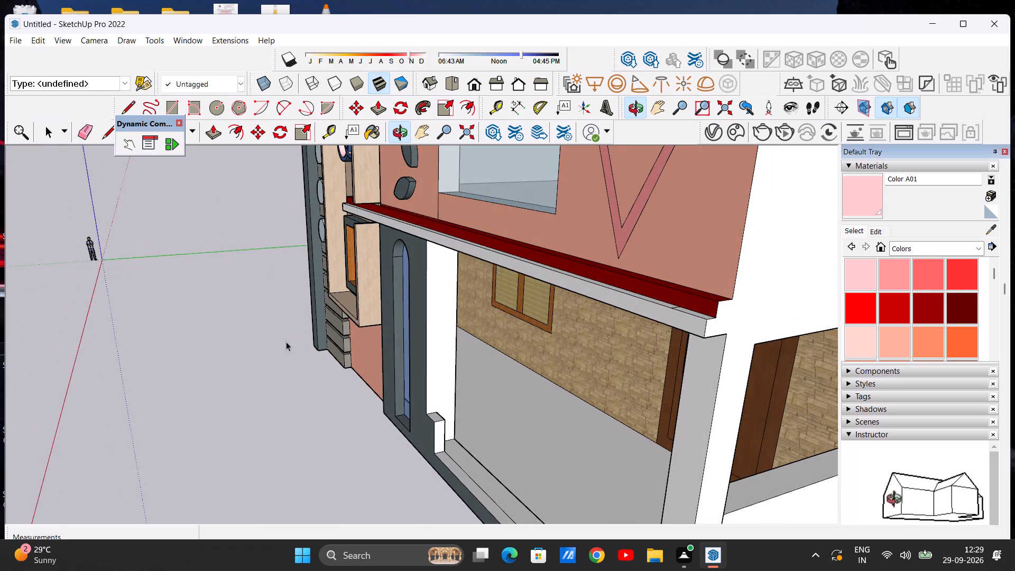
scroll(456, 419, up, 5)
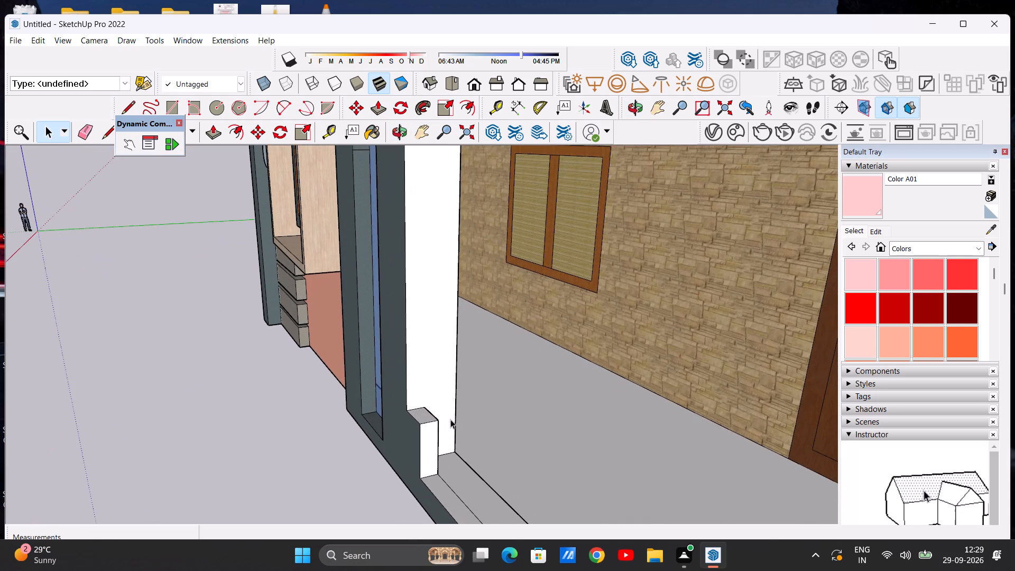
middle_drag(432, 423, 387, 427)
scroll(387, 427, down, 5)
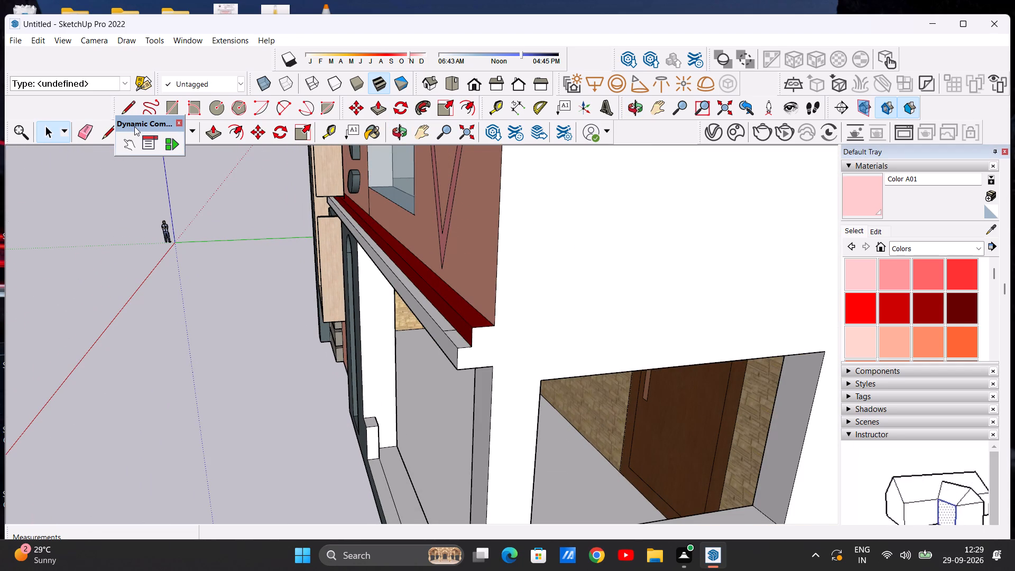
click(104, 132)
scroll(423, 458, down, 4)
middle_drag(436, 482, 669, 459)
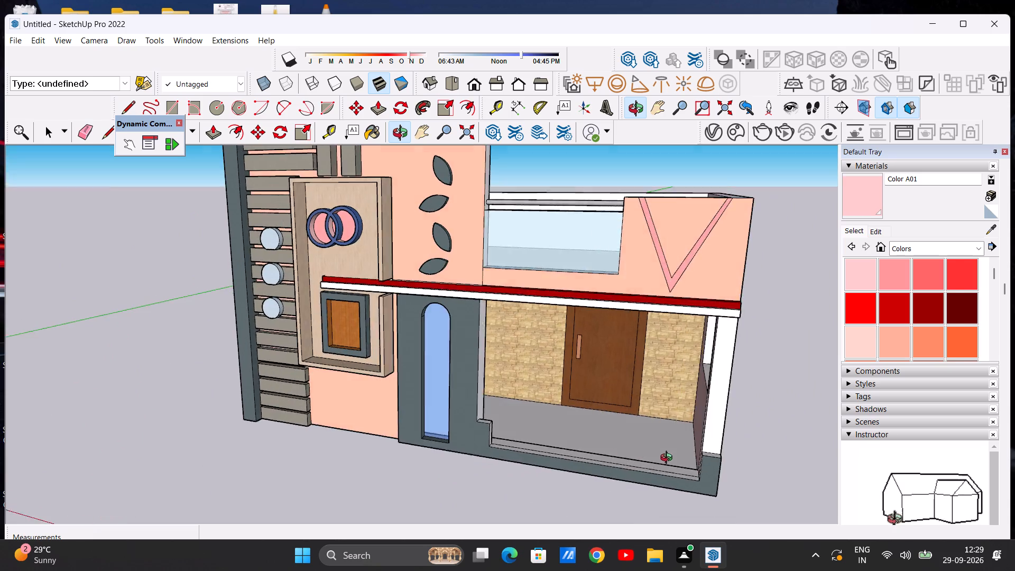
middle_drag(669, 459, 444, 459)
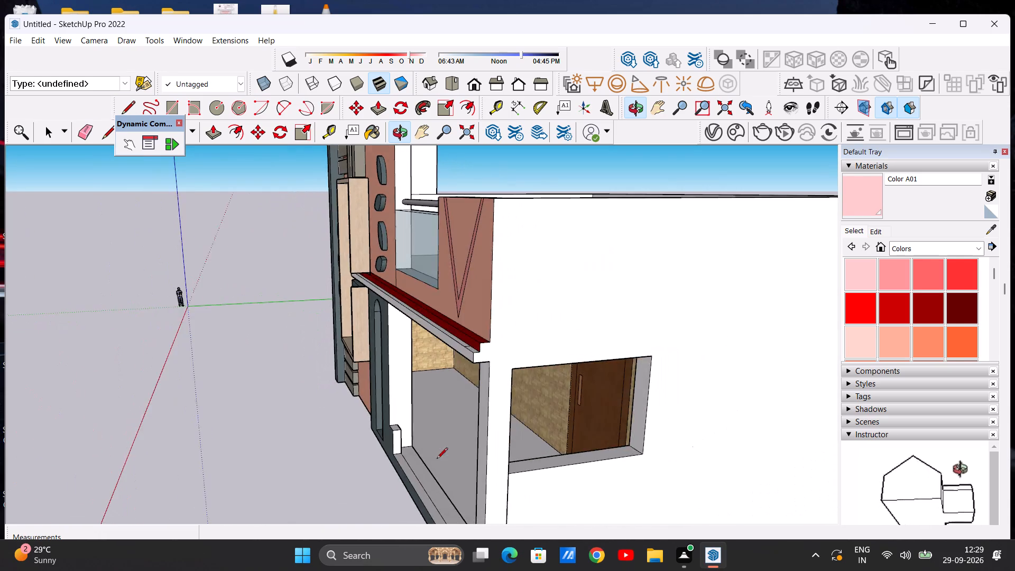
scroll(403, 429, up, 10)
click(395, 432)
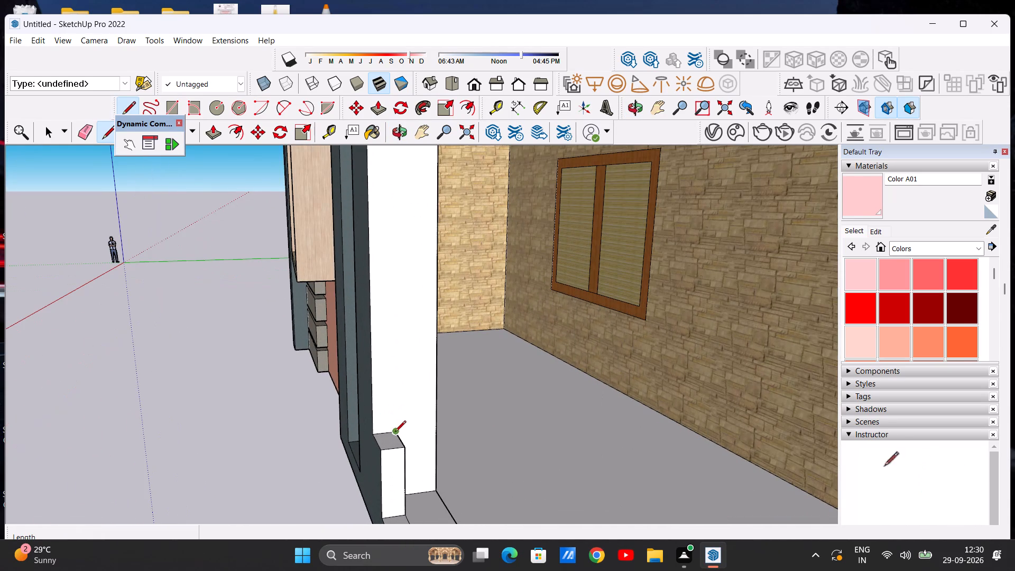
scroll(398, 292, down, 6)
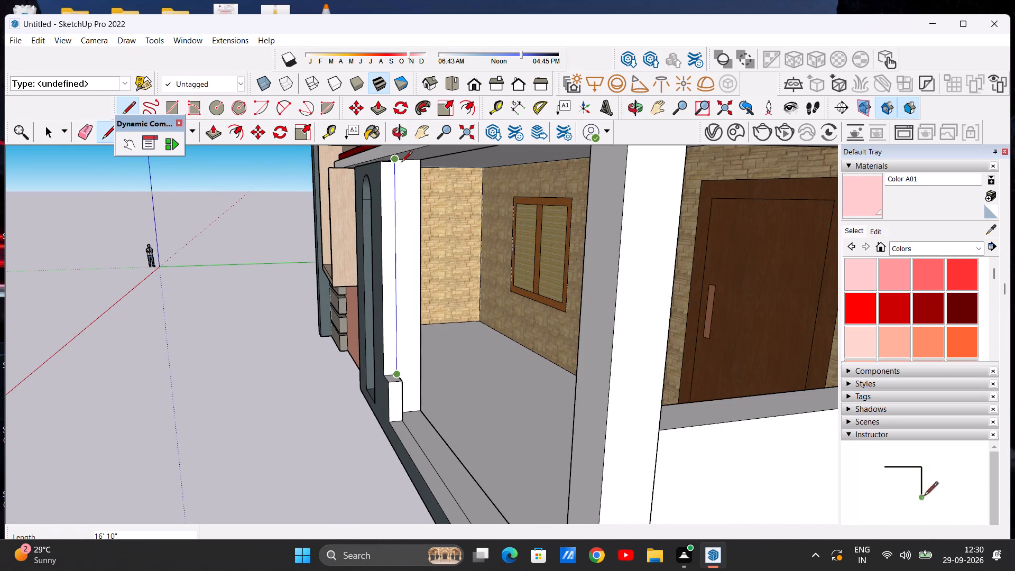
click(398, 160)
key(space)
Draw a horizontal line about 2' long across that face at the side opening's sill height, from its inner edge to the vertical line.
middle_drag(382, 305, 500, 311)
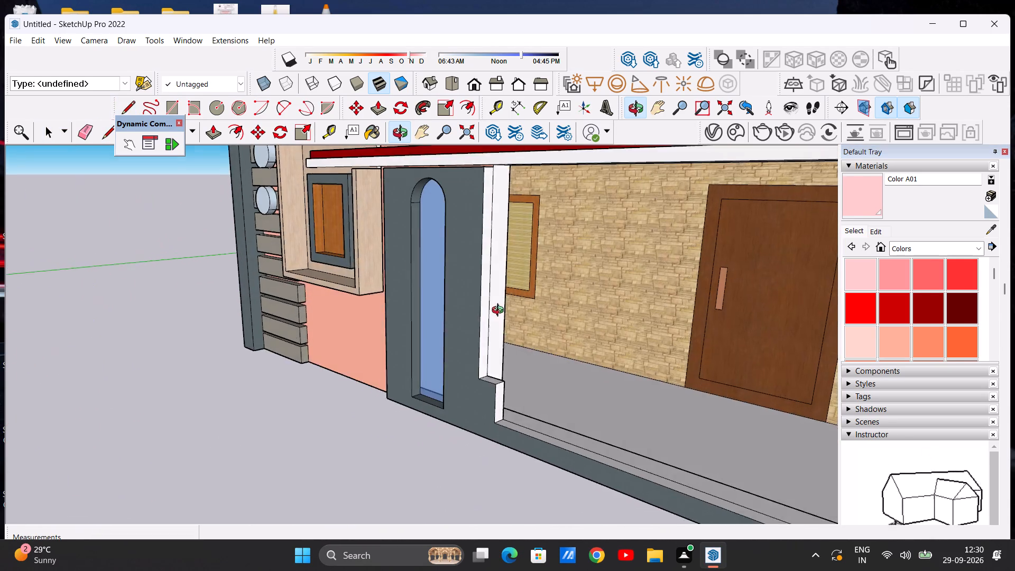
middle_drag(500, 311, 515, 305)
scroll(421, 325, down, 7)
middle_drag(415, 345, 577, 339)
scroll(619, 291, up, 4)
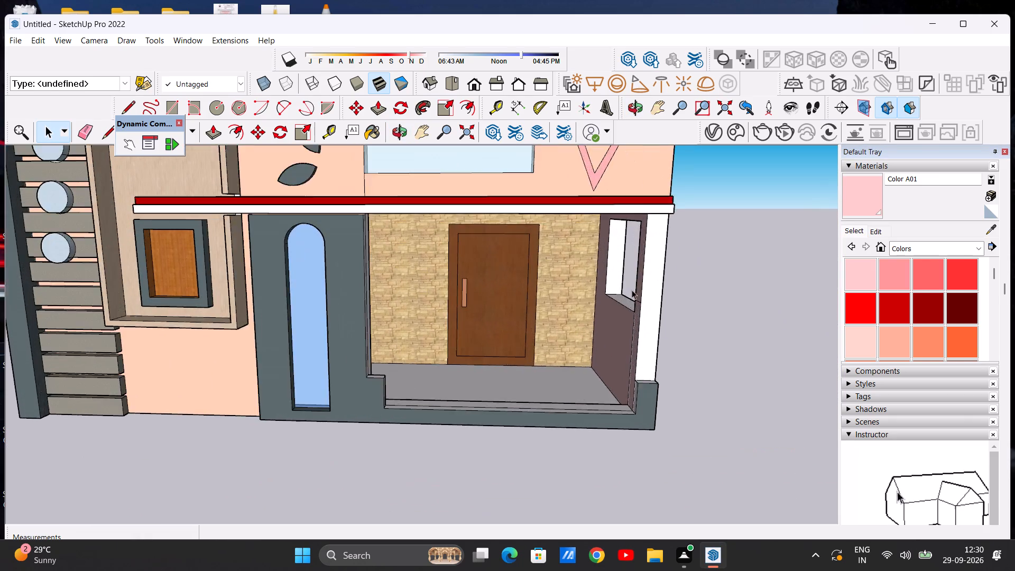
scroll(632, 290, up, 7)
click(123, 104)
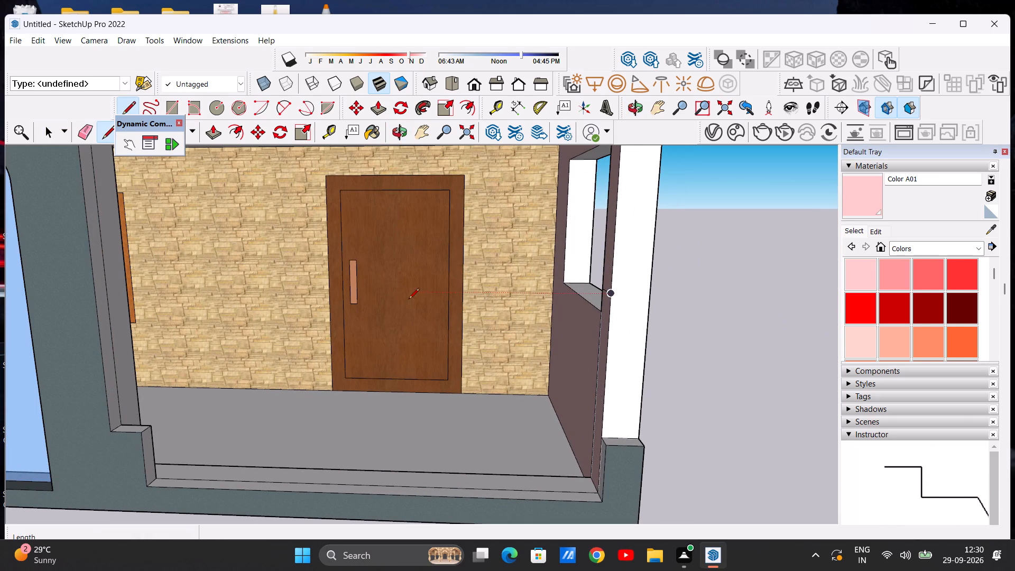
scroll(384, 297, down, 3)
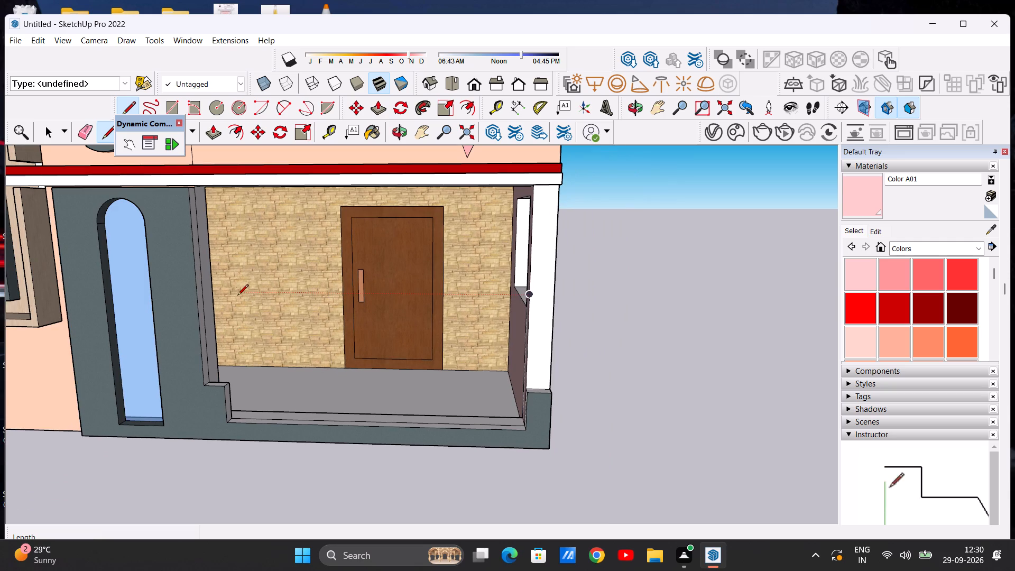
click(211, 290)
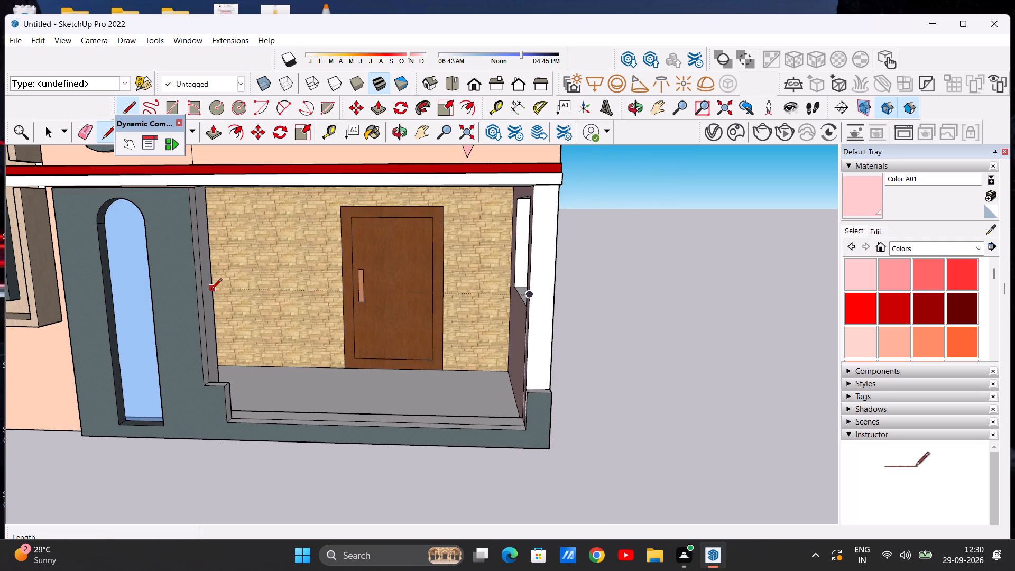
middle_drag(211, 290, 132, 307)
scroll(235, 275, up, 3)
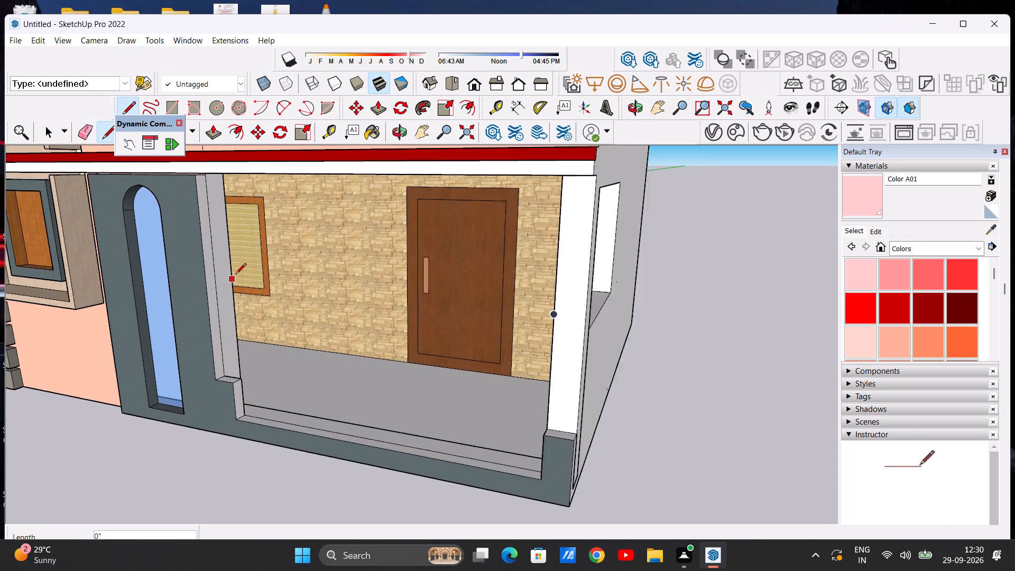
scroll(235, 275, up, 7)
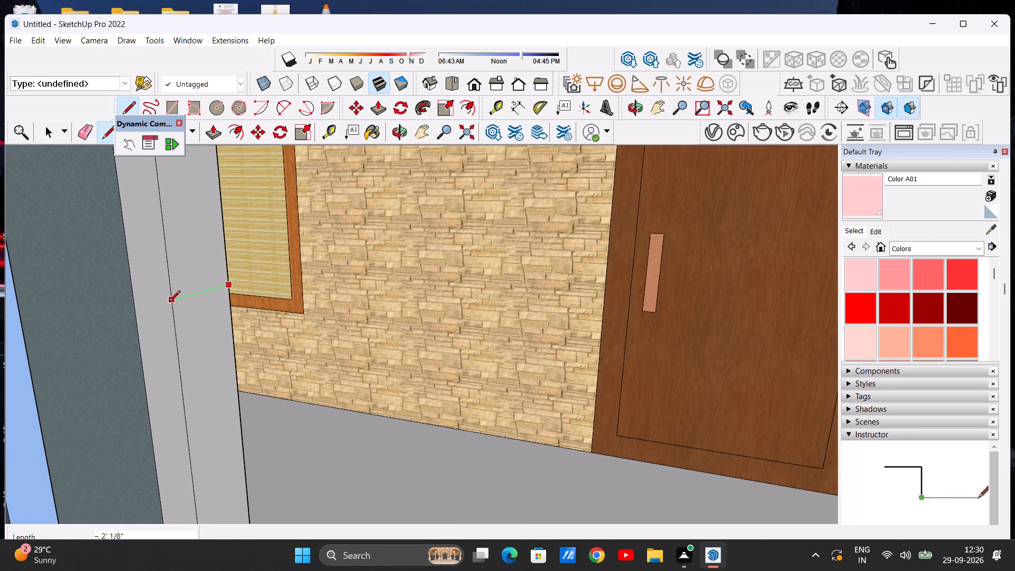
click(169, 302)
key(space)
Push/Pull the face's lower panel out along the porch front by about 1' 9 5/8", and extend it about 9' 1" further.
scroll(199, 393, down, 11)
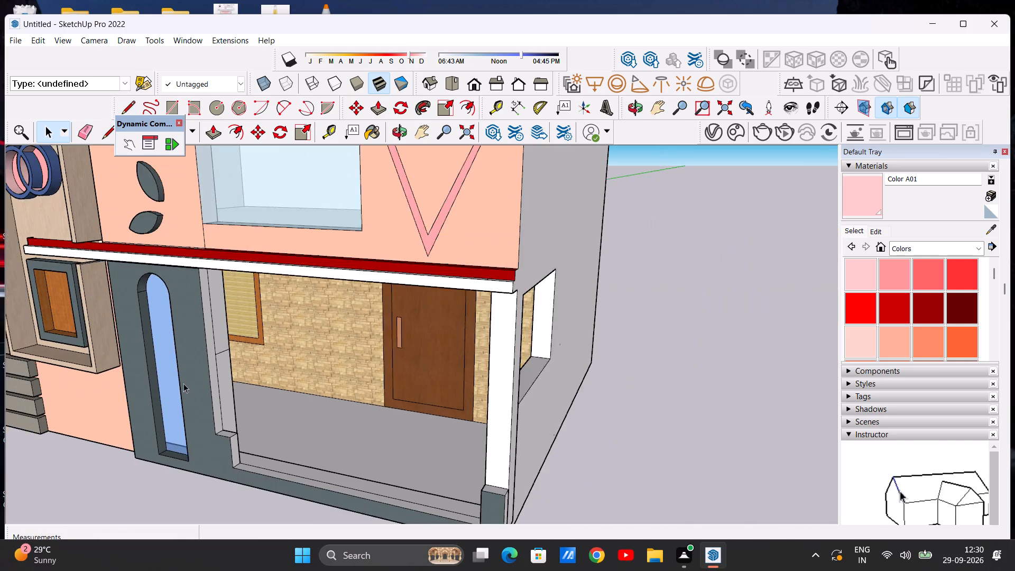
middle_drag(189, 383, 237, 383)
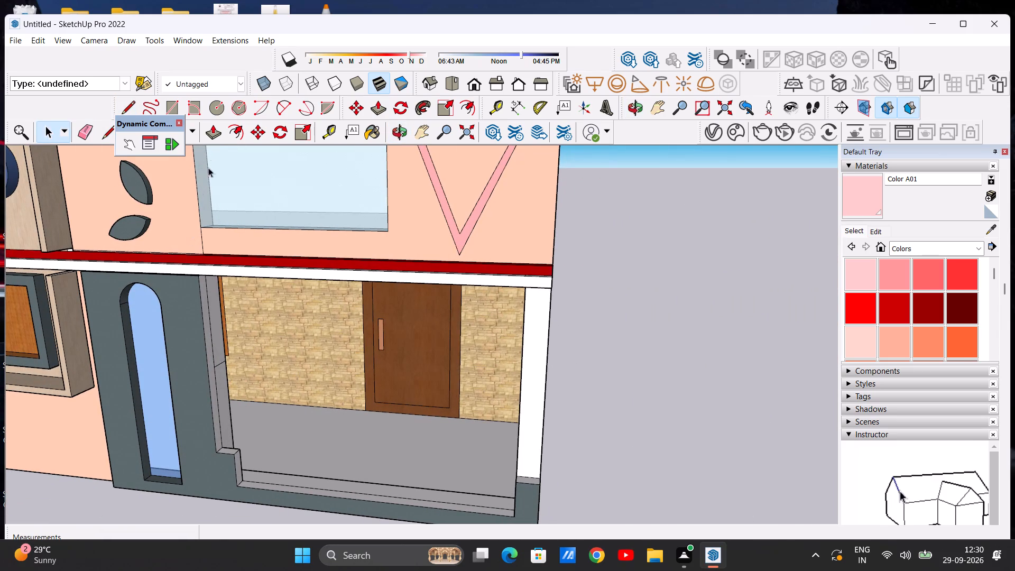
click(212, 137)
scroll(220, 392, up, 6)
click(224, 388)
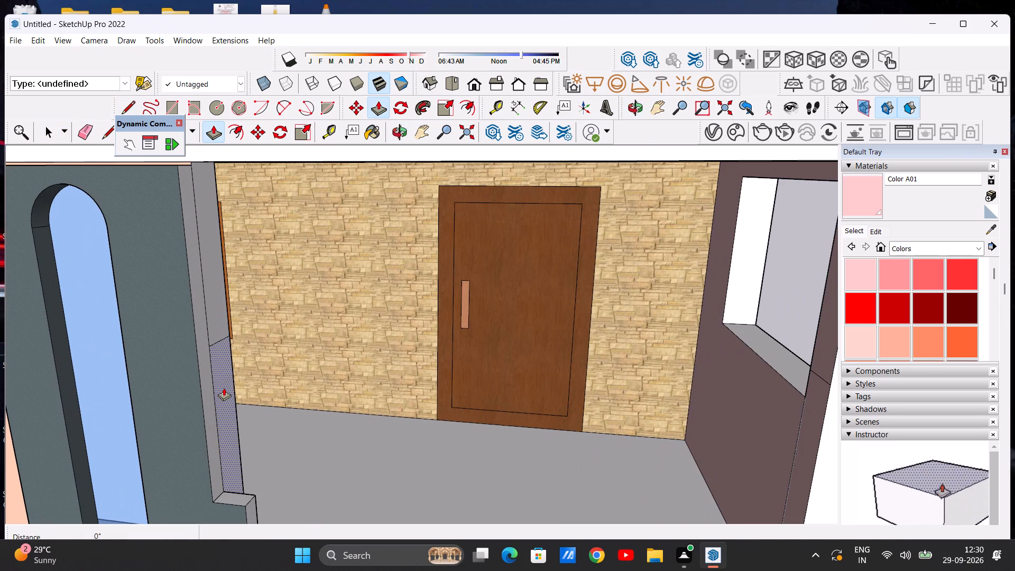
click(254, 406)
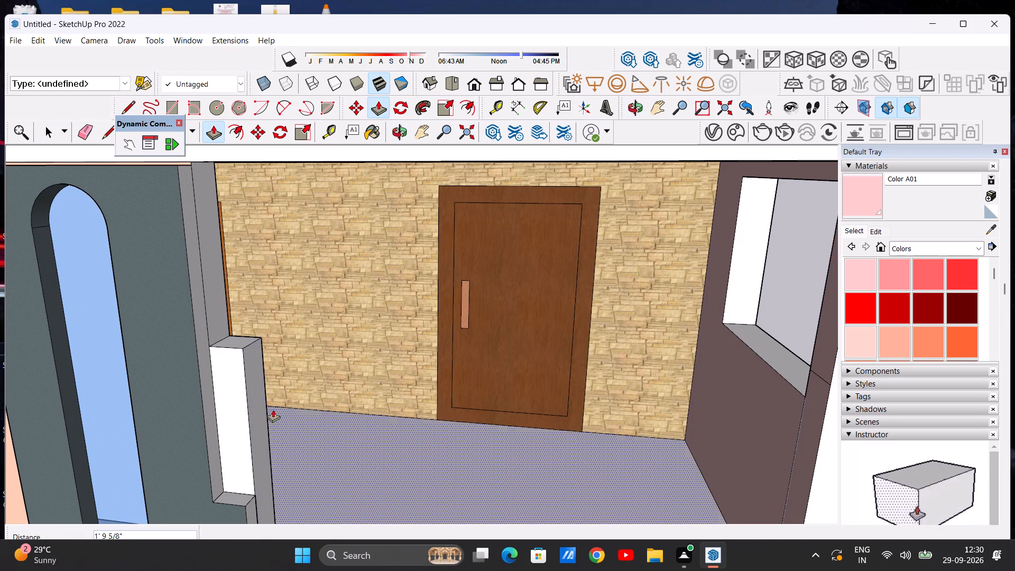
click(257, 408)
scroll(364, 391, down, 12)
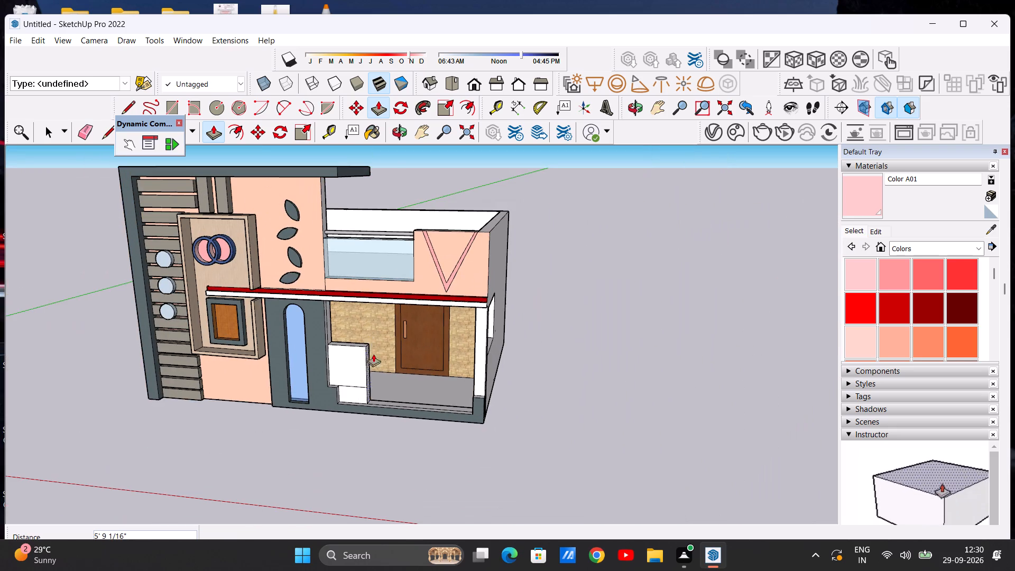
scroll(390, 373, up, 6)
middle_drag(390, 373, 404, 370)
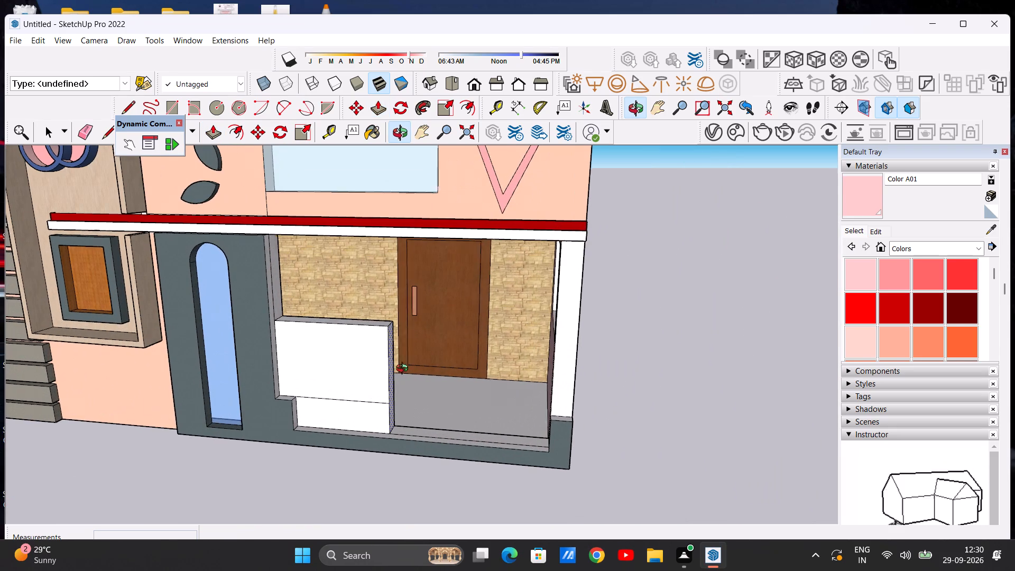
middle_drag(404, 370, 429, 364)
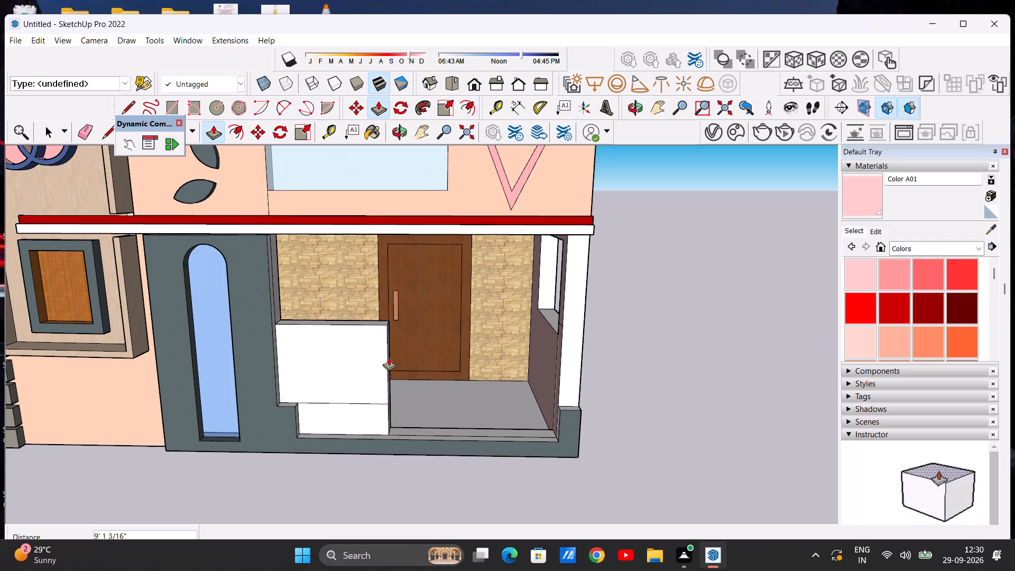
click(389, 357)
Push/Pull the lower panel of the corner pillar's inner face about 10' 2" toward the first wall, leaving a gap before the door.
scroll(527, 371, up, 3)
middle_drag(529, 376, 586, 366)
click(594, 338)
scroll(462, 353, down, 3)
middle_drag(456, 349, 413, 349)
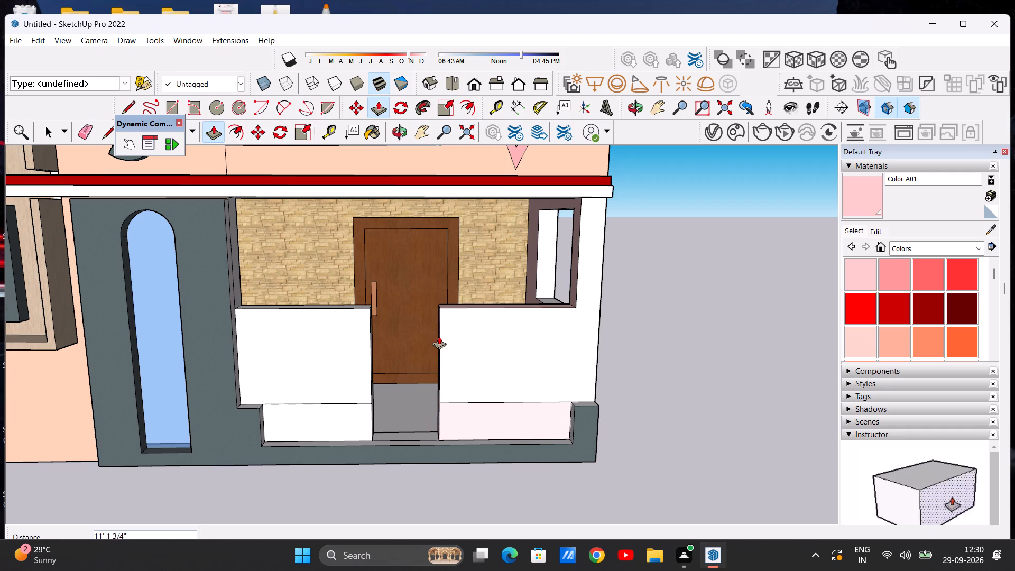
click(450, 334)
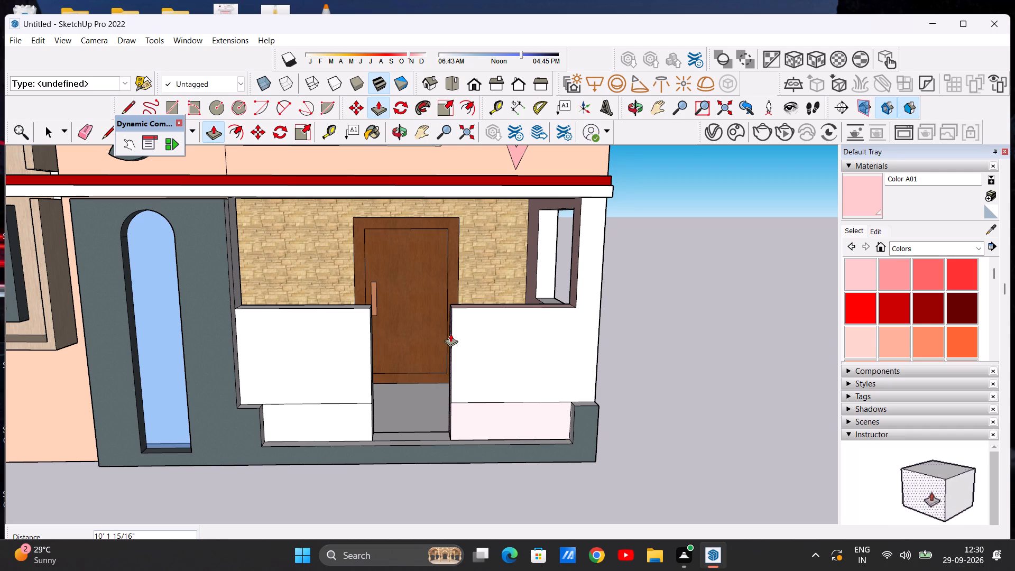
Push/Pull the end face of the arched-window side's half wall about 3' 2 7/8" further into the gap.
middle_drag(391, 371, 303, 375)
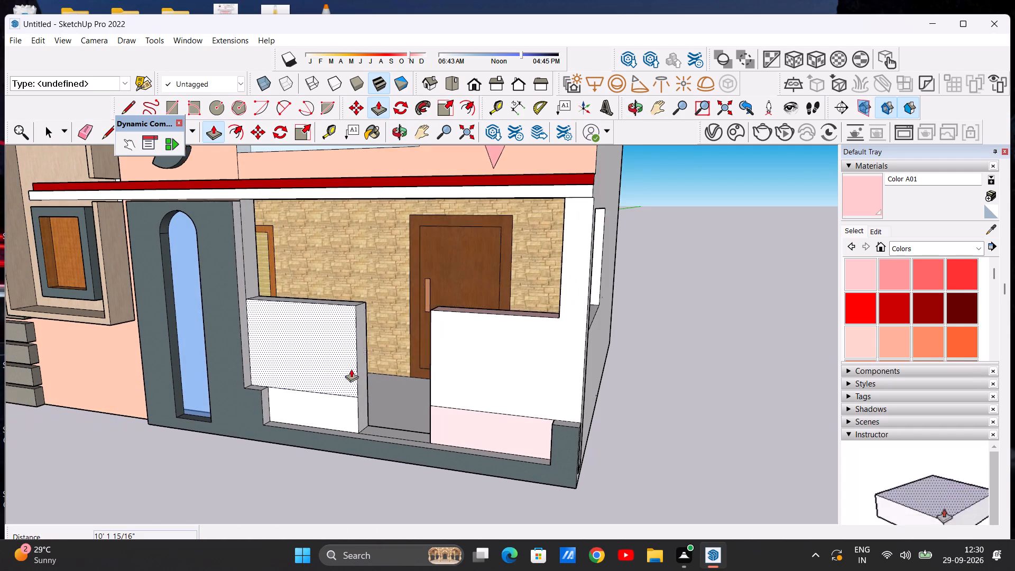
scroll(370, 358, up, 5)
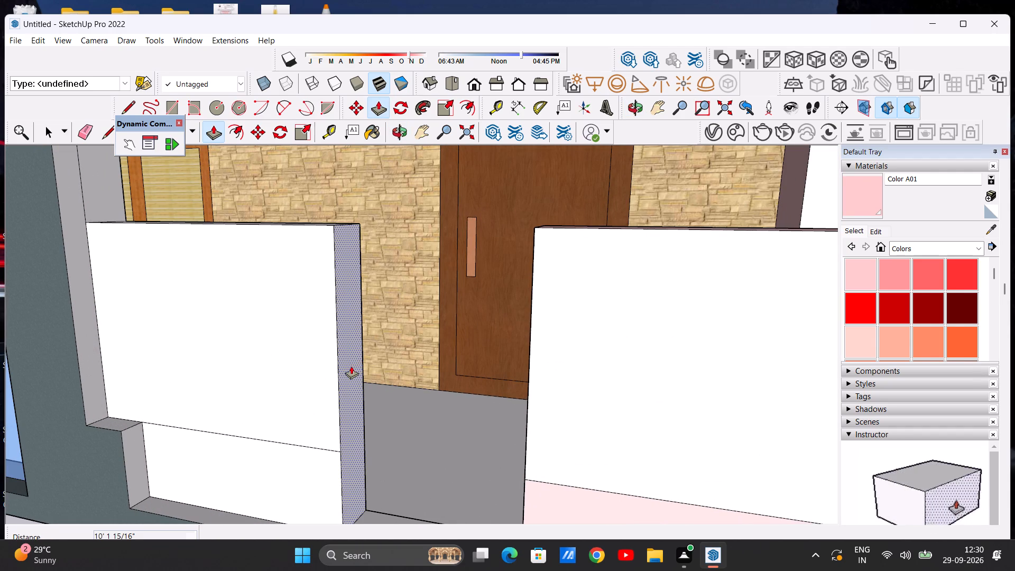
click(351, 366)
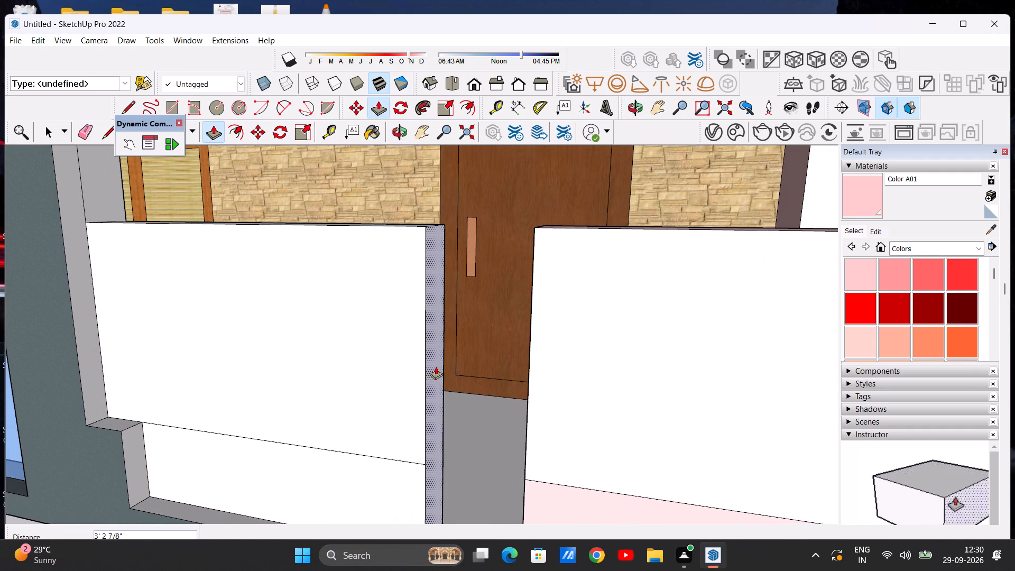
click(436, 366)
key(space)
Erase the horizontal seam lines on the front faces of both porch half walls.
scroll(439, 385, down, 10)
middle_drag(430, 385, 477, 369)
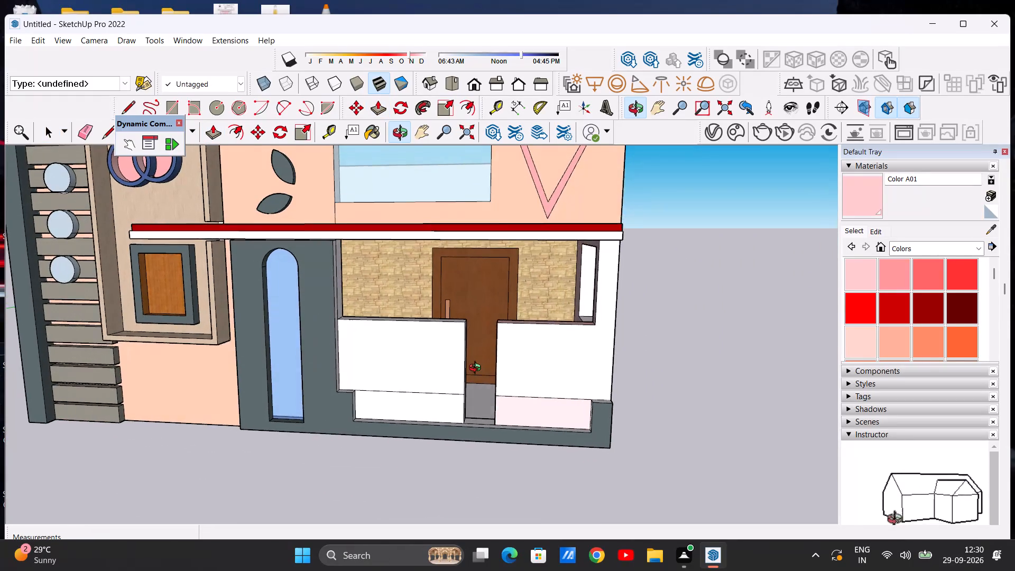
middle_drag(477, 369, 476, 363)
scroll(468, 398, up, 2)
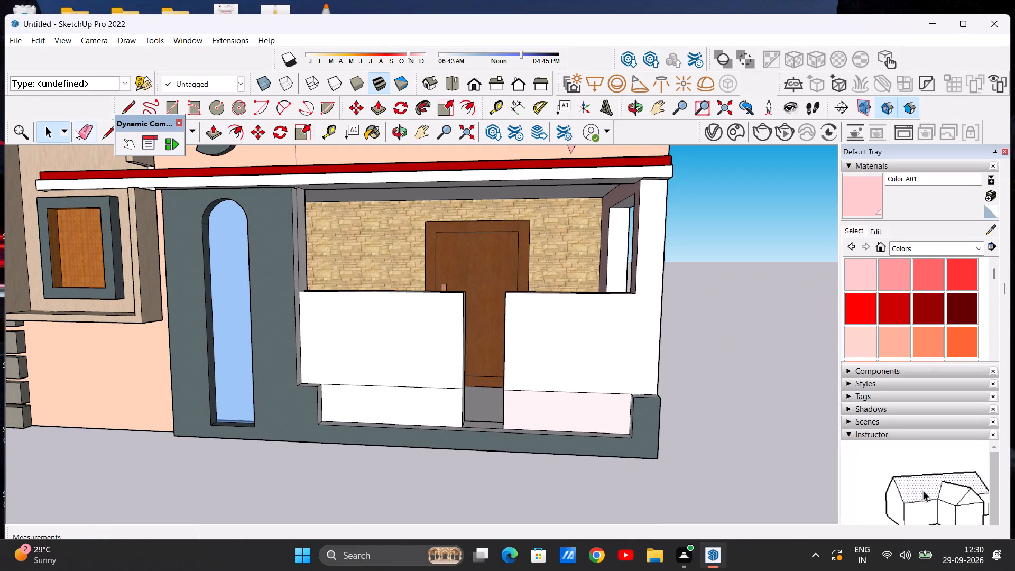
click(75, 132)
scroll(352, 374, up, 5)
drag(355, 378, 362, 402)
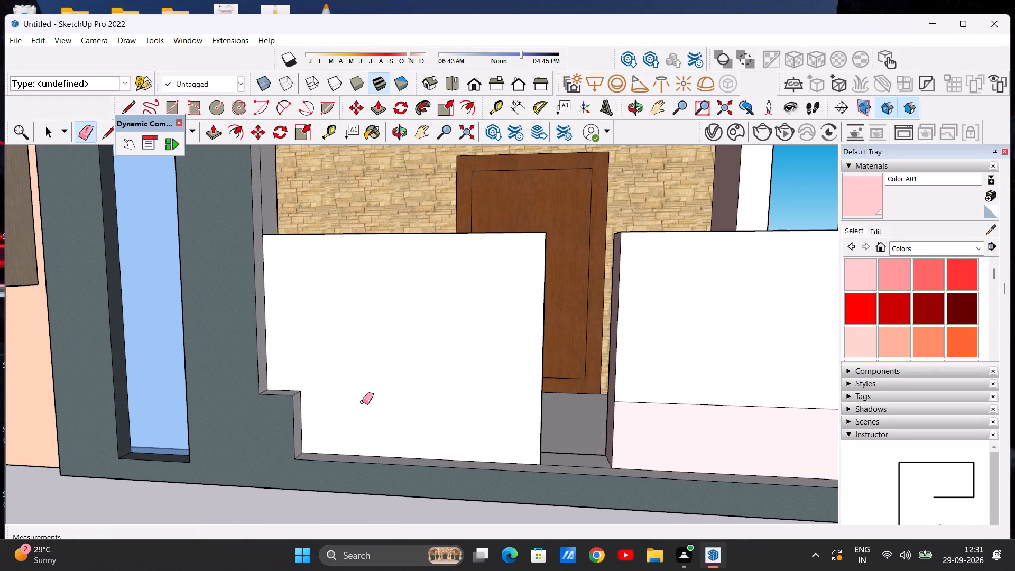
scroll(362, 402, down, 7)
scroll(551, 416, up, 5)
drag(584, 383, 596, 408)
scroll(596, 409, down, 6)
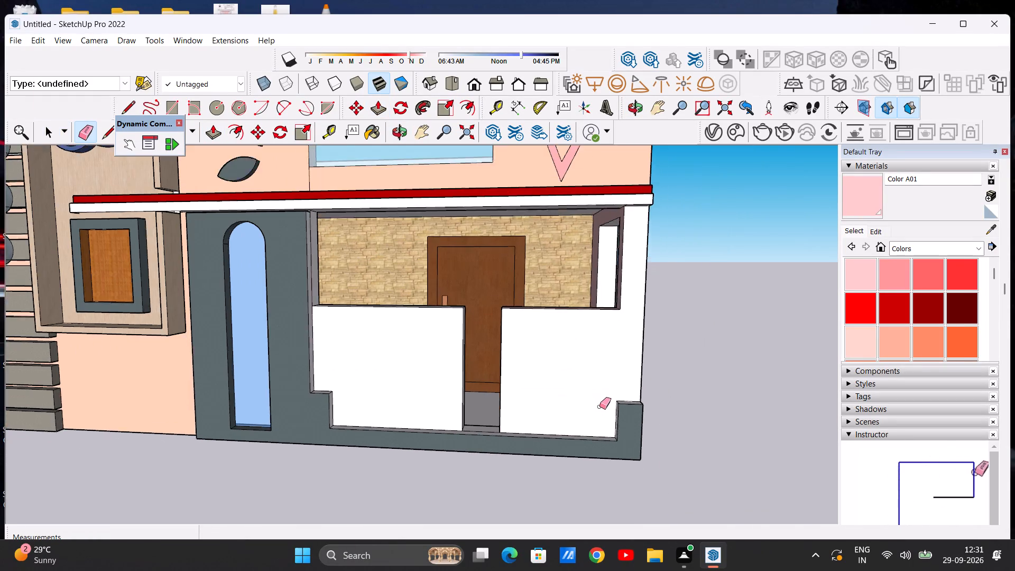
Push/Pull the floor strip in the gap between the two half walls up to the height of their tops.
key(space)
middle_drag(462, 405, 467, 460)
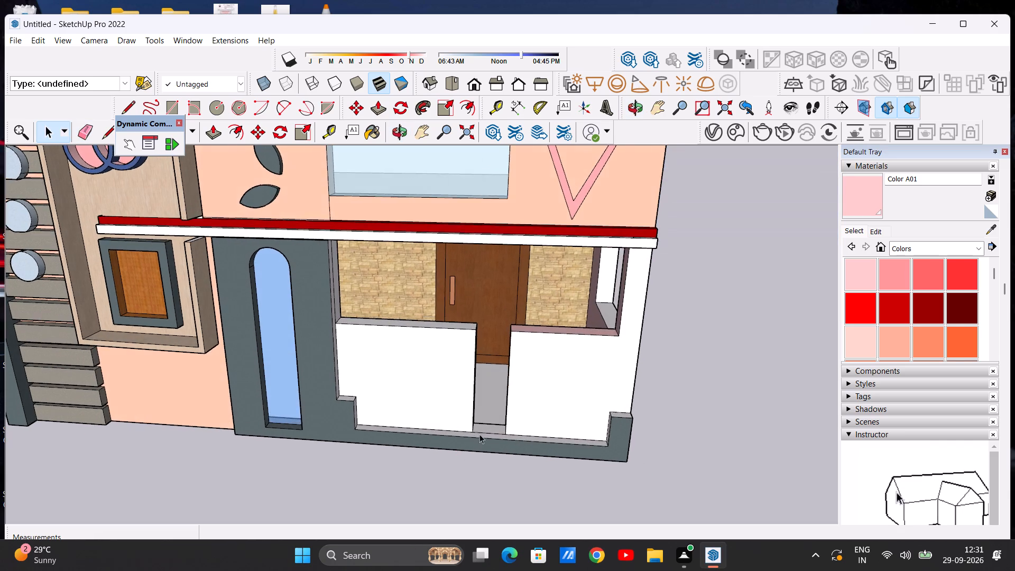
scroll(486, 432, up, 2)
click(203, 133)
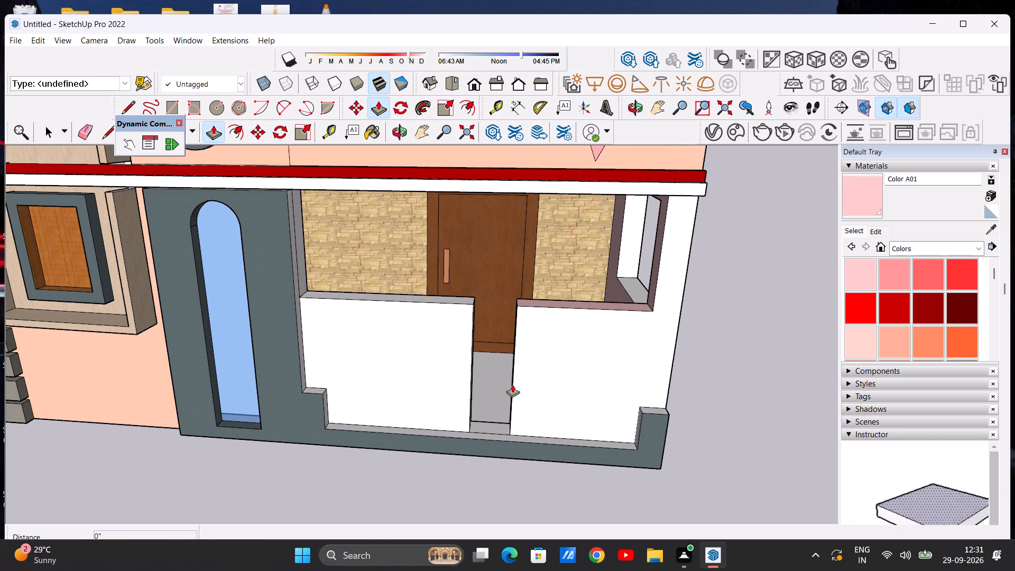
scroll(503, 407, up, 4)
click(493, 432)
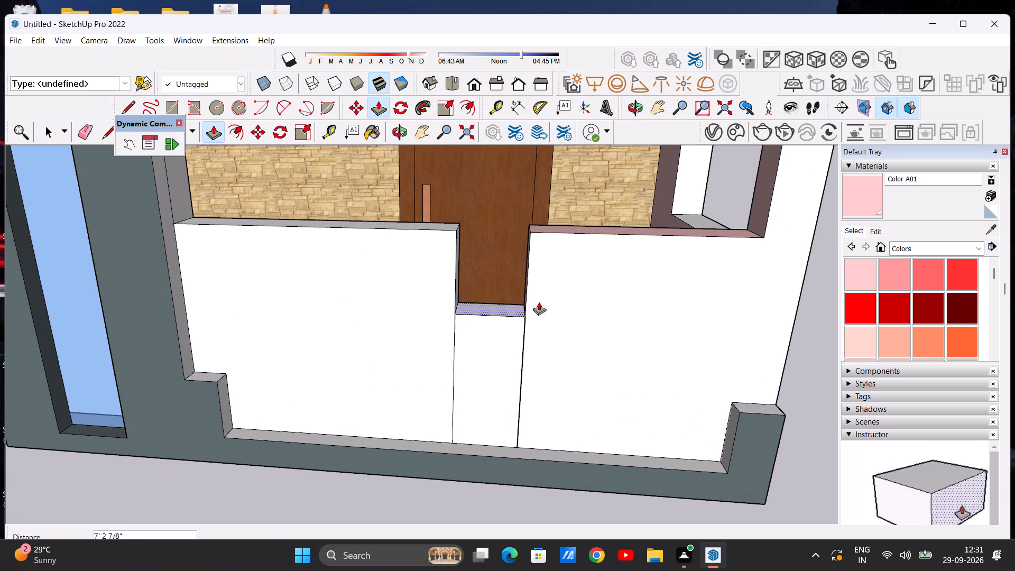
click(530, 230)
key(space)
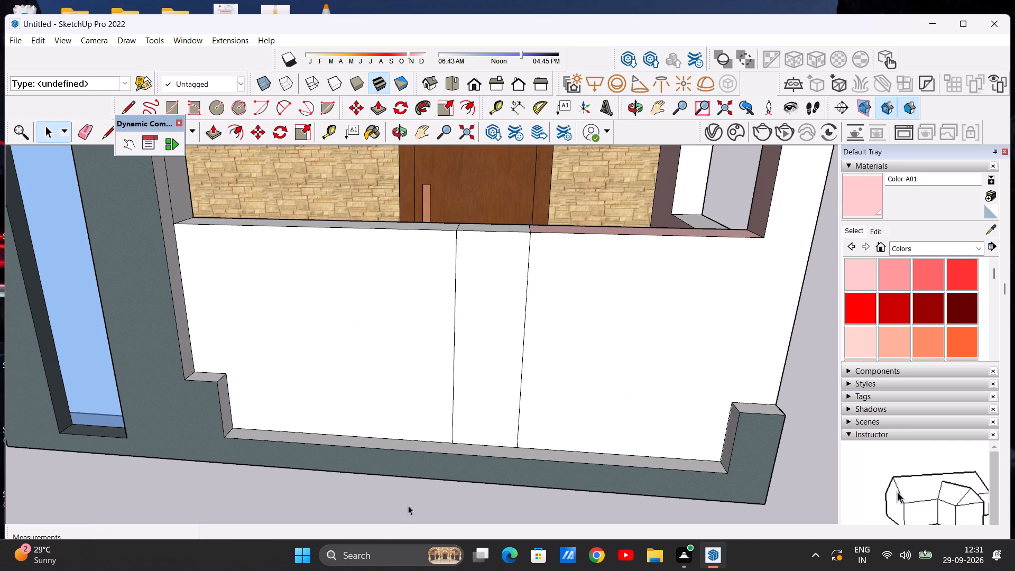
scroll(432, 452, down, 9)
middle_drag(506, 367, 537, 323)
scroll(508, 328, down, 4)
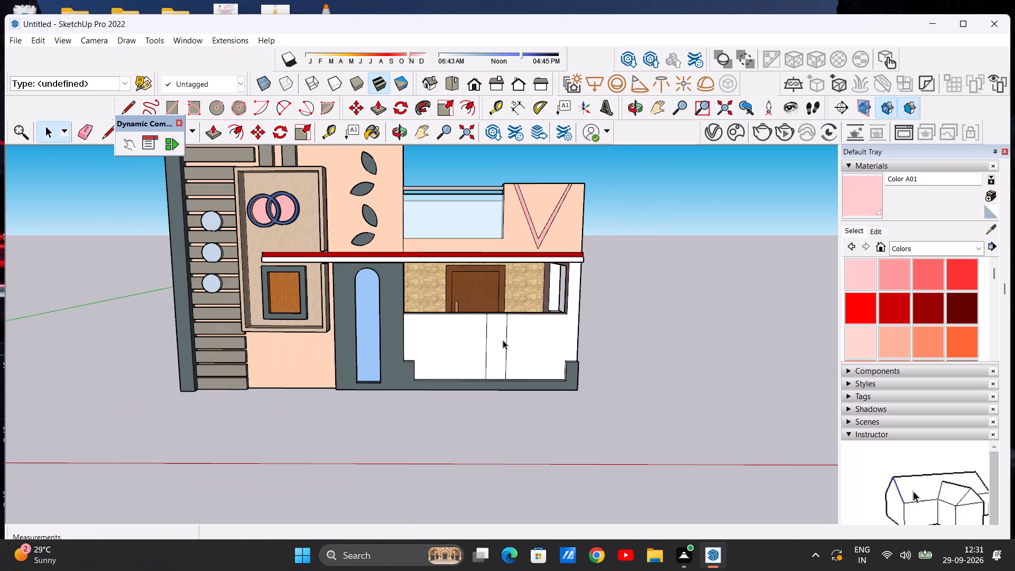
Draw a narrow vertical rectangle on the central panel of the porch front wall, near its arched-window side.
scroll(535, 363, up, 8)
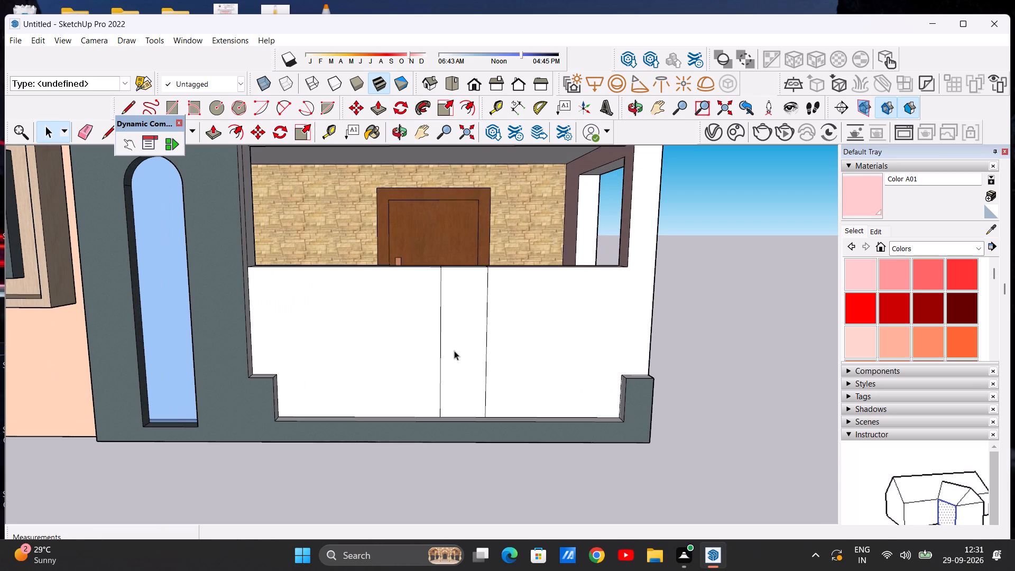
click(168, 103)
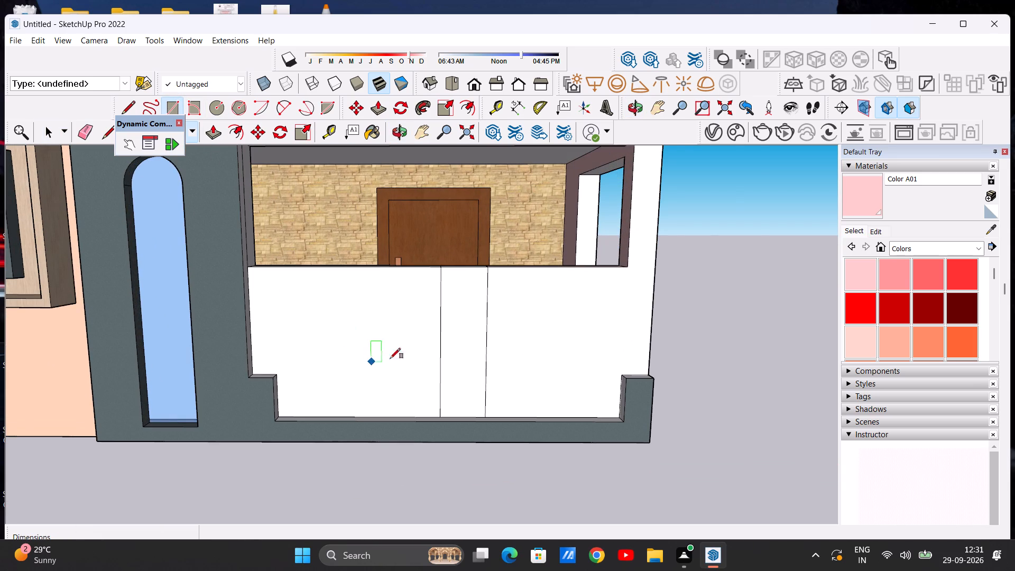
scroll(513, 345, up, 5)
click(401, 298)
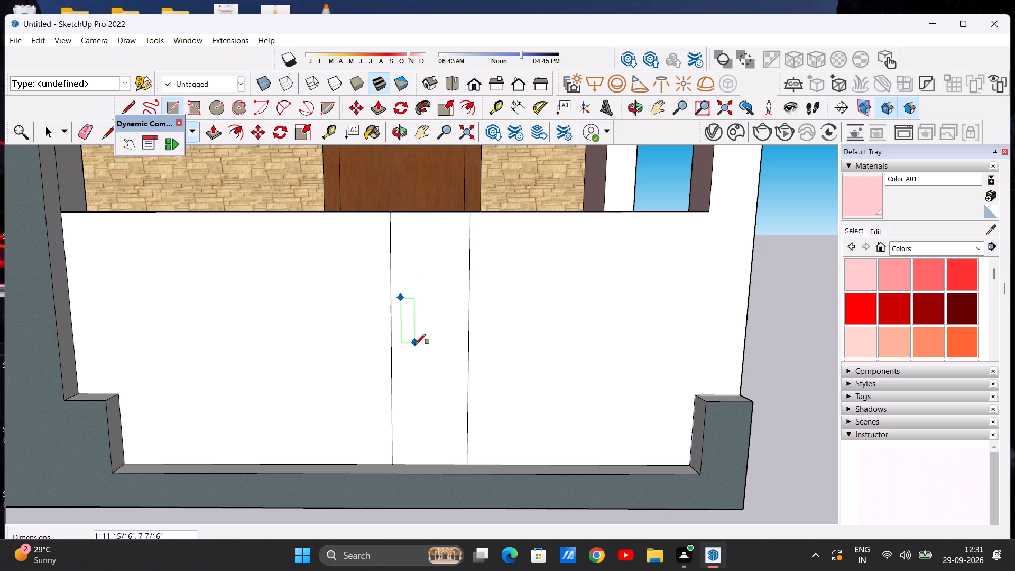
click(413, 367)
key(space)
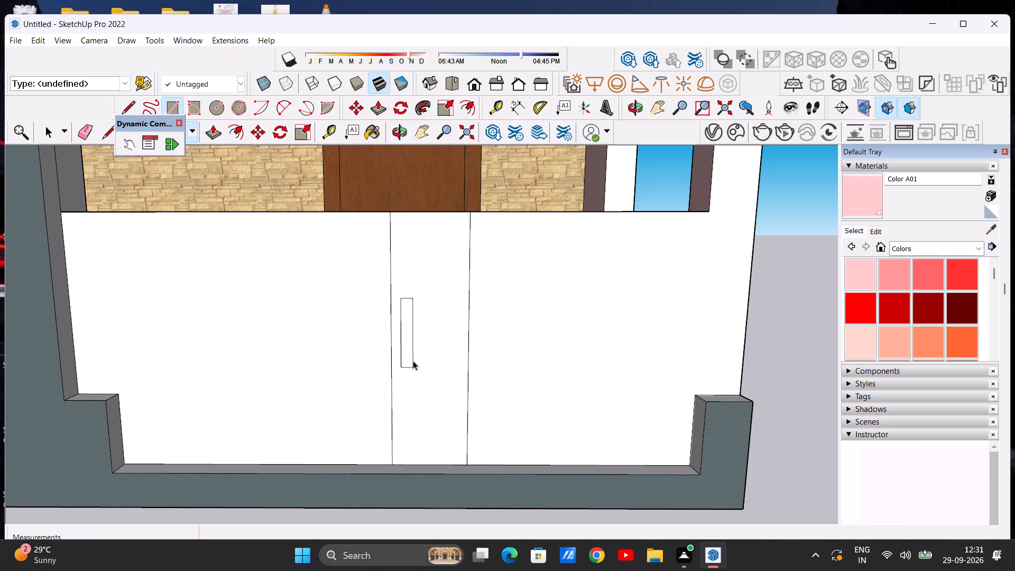
Copy the narrow vertical rectangle about 1' 4 3/8" sideways across the central panel.
double_click(410, 360)
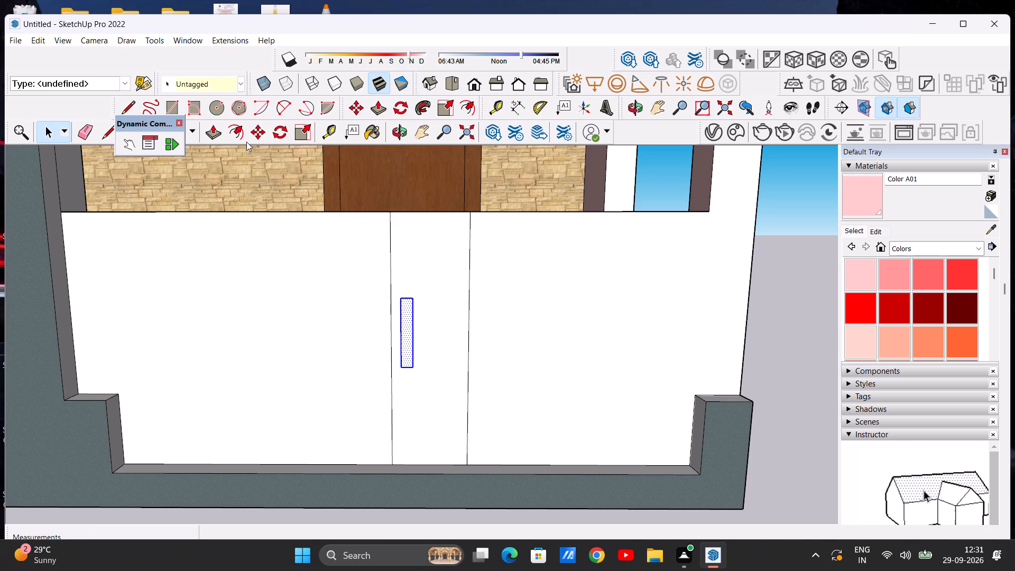
click(259, 132)
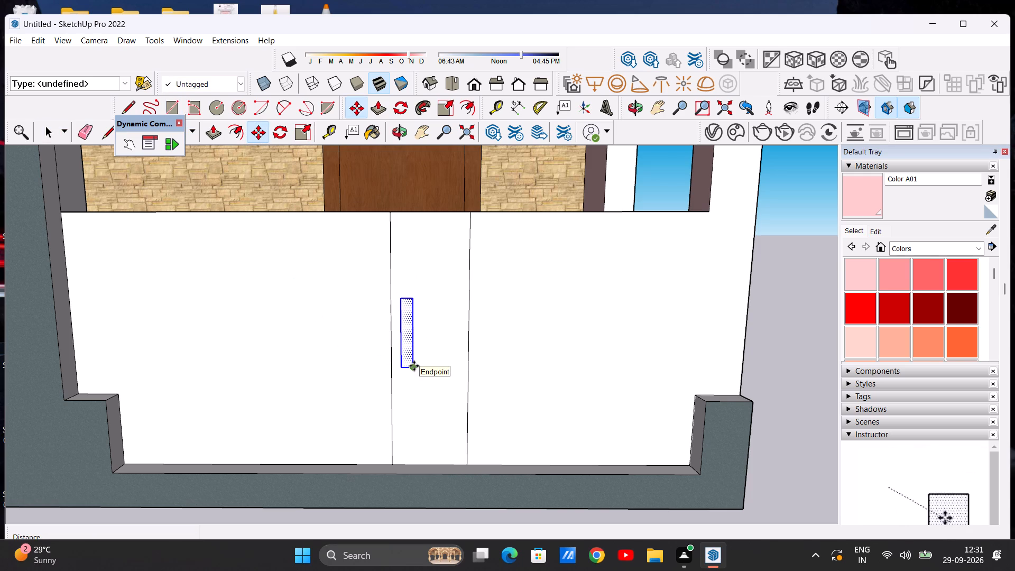
click(413, 367)
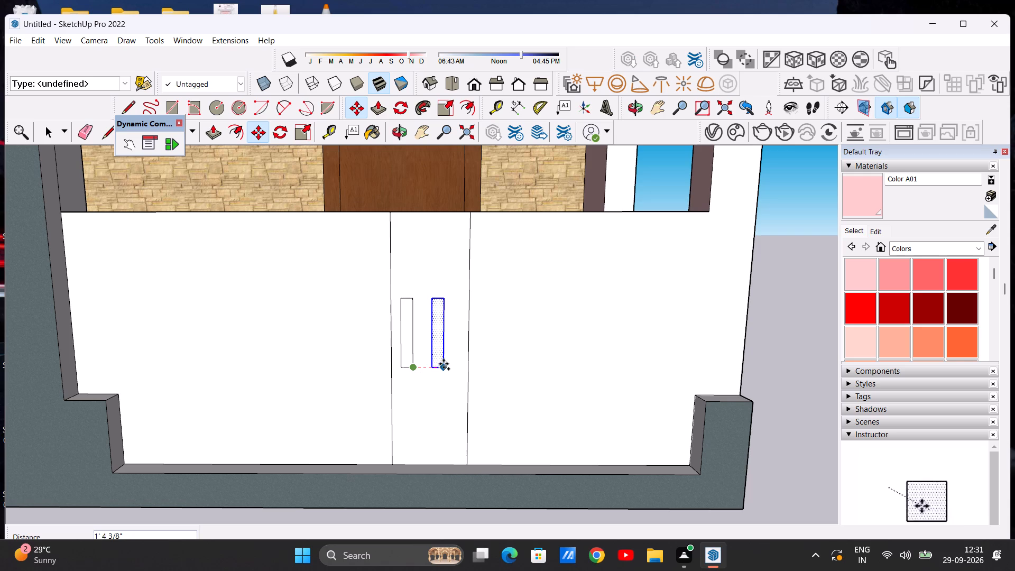
click(443, 362)
key(space)
scroll(420, 355, down, 6)
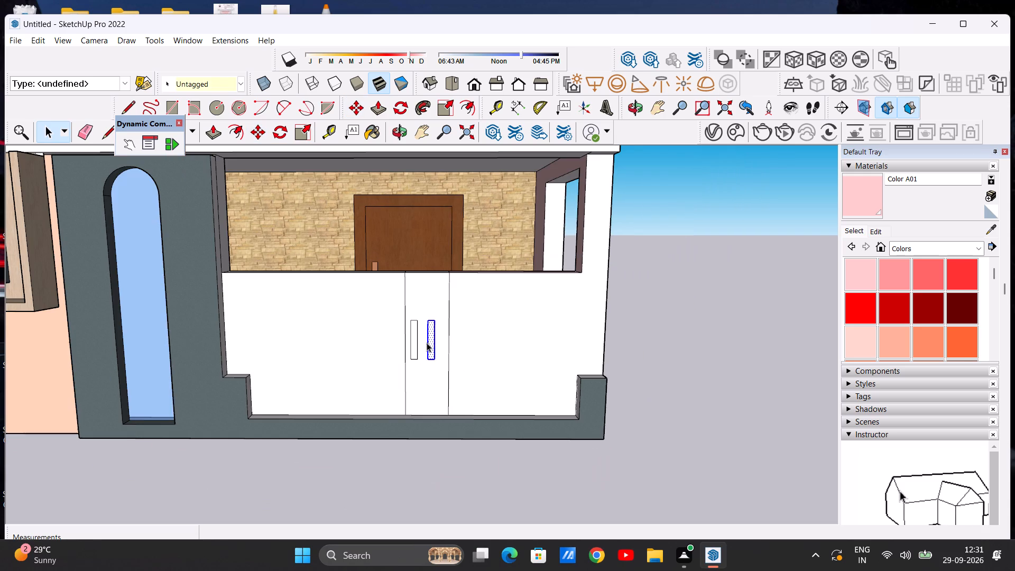
click(762, 311)
Draw a line about 8' 9/16" long from the half wall's top corner at the corner pillar down to the end block.
scroll(383, 357, down, 6)
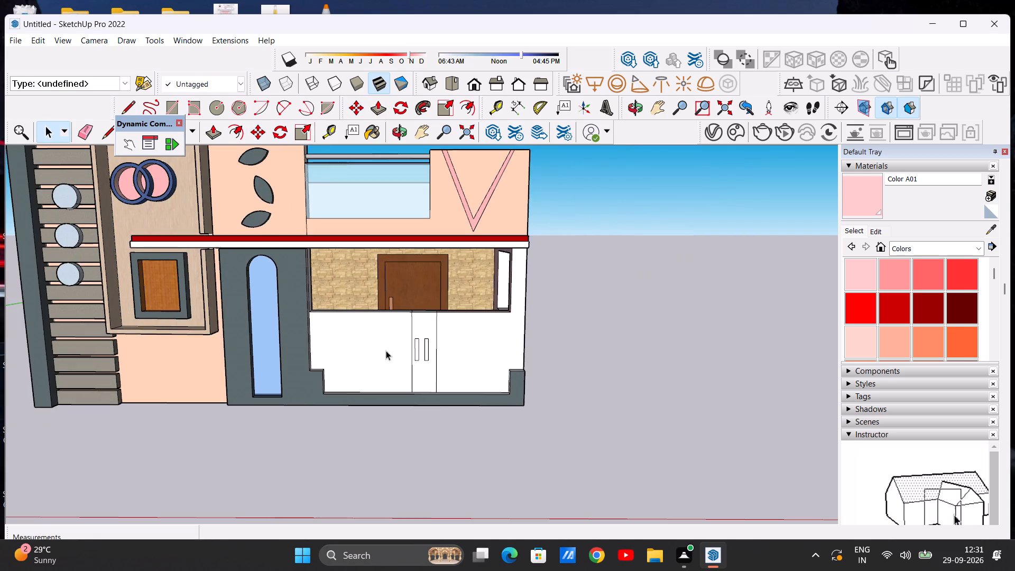
scroll(392, 358, down, 5)
scroll(404, 345, up, 11)
scroll(477, 393, down, 10)
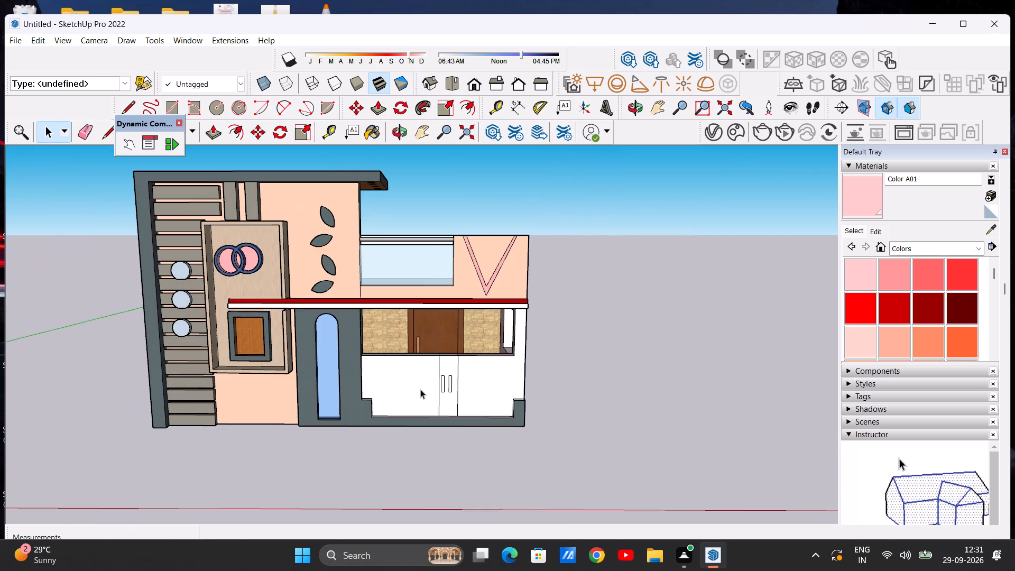
scroll(494, 374, up, 6)
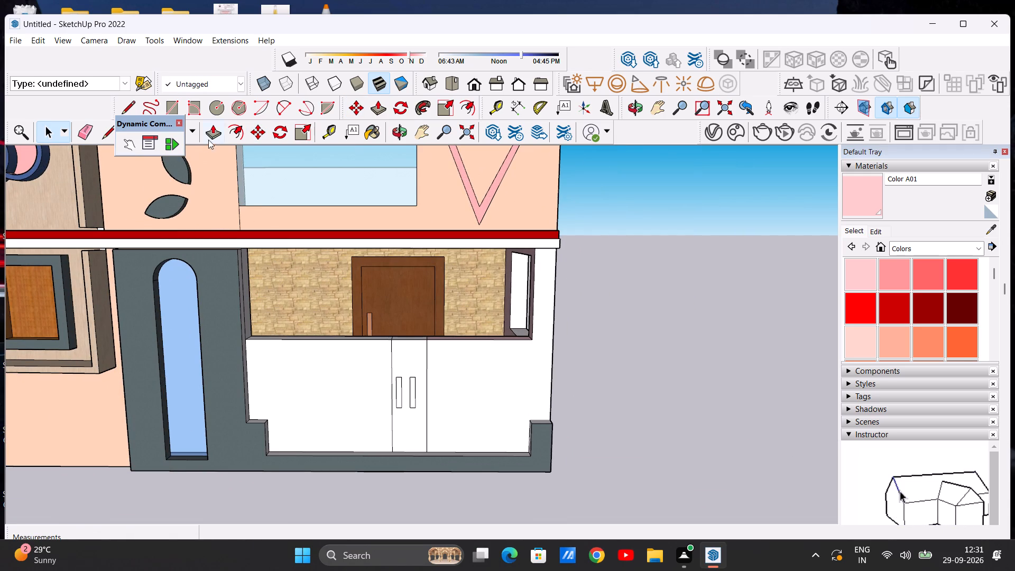
click(103, 133)
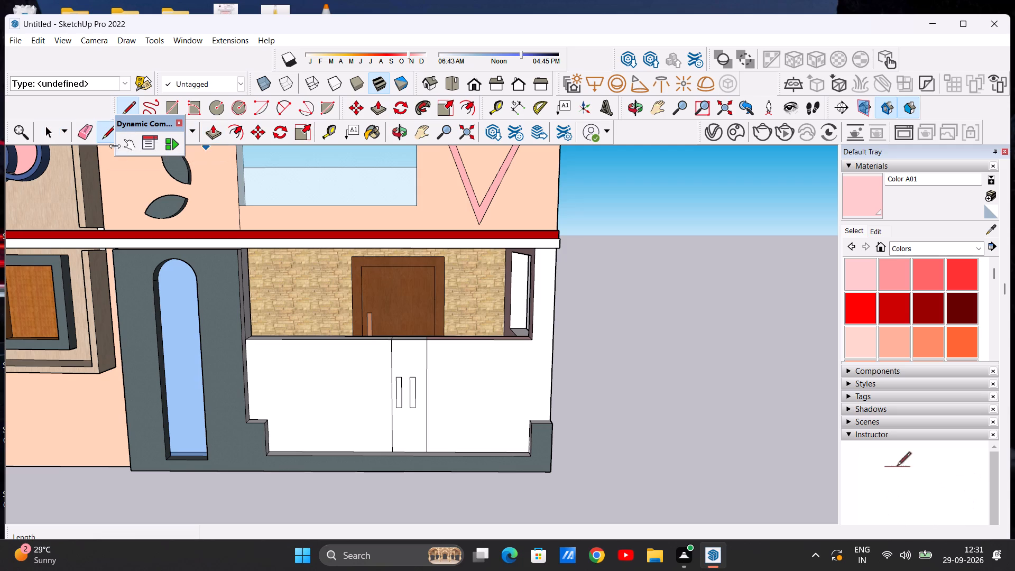
scroll(470, 365, up, 4)
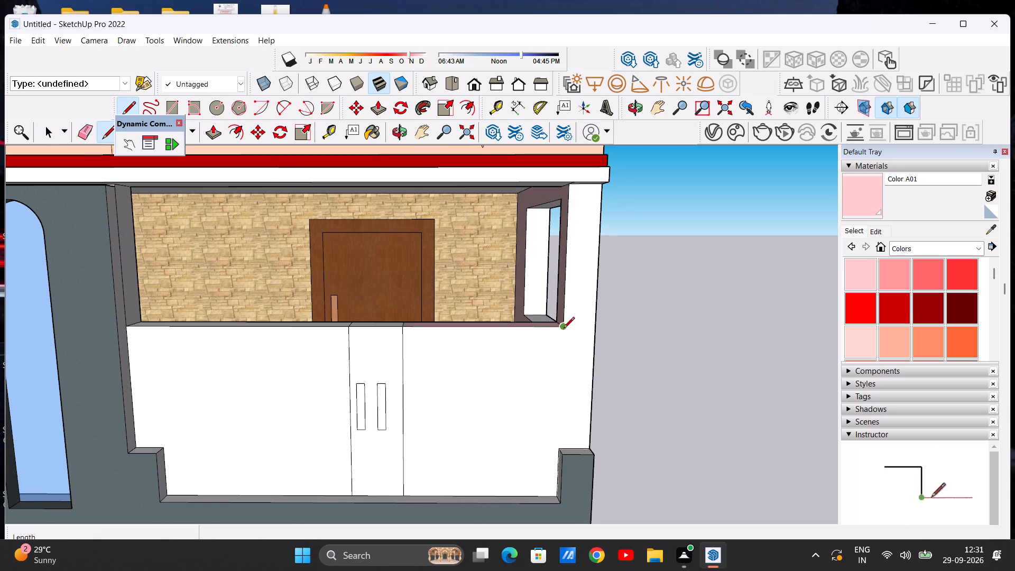
click(562, 329)
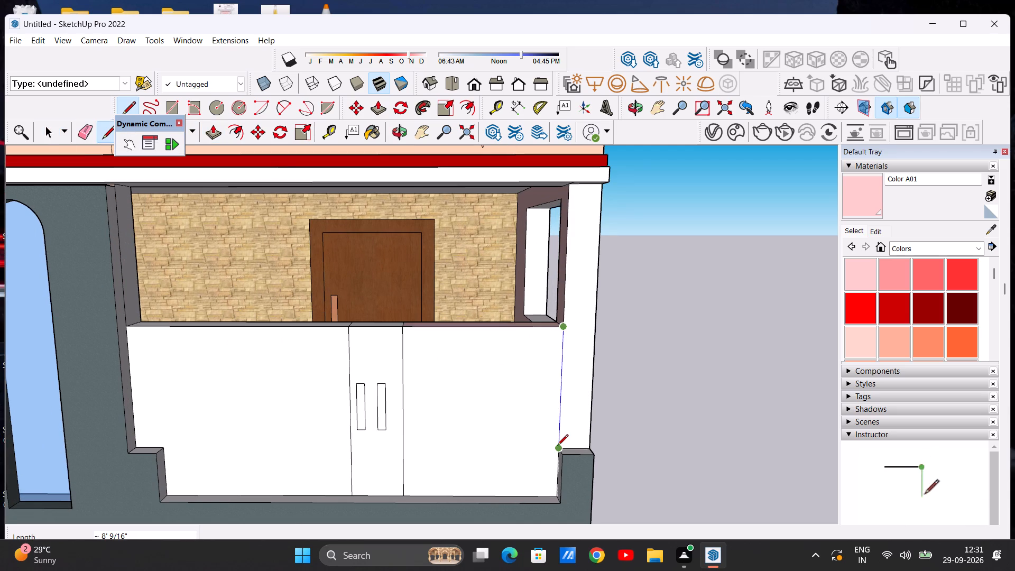
click(557, 446)
key(space)
Delete the face filling the window opening in the porch's side wall.
scroll(569, 367, down, 5)
middle_drag(650, 376, 571, 378)
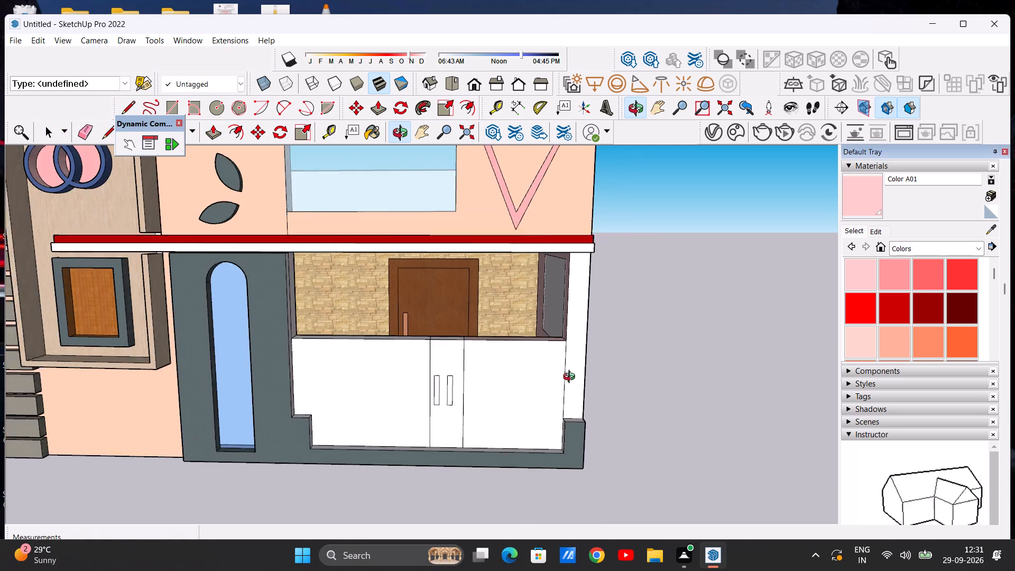
middle_drag(571, 378, 332, 376)
click(521, 334)
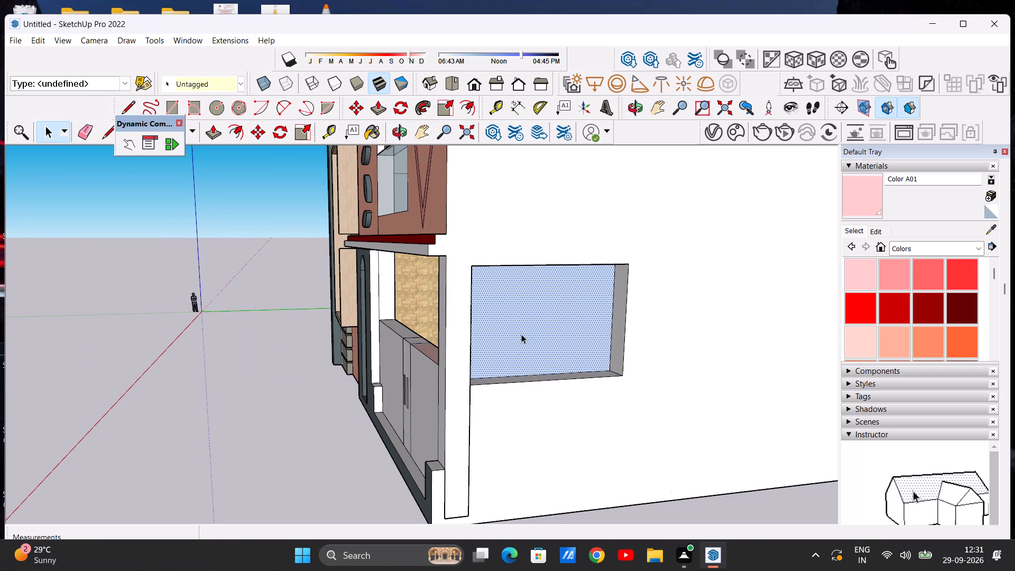
key(Delete)
Draw a vertical line about 4' 11 1/16" long separating the end block from the arched-window wall, down to the base edge.
scroll(541, 338, down, 6)
middle_drag(455, 363, 679, 375)
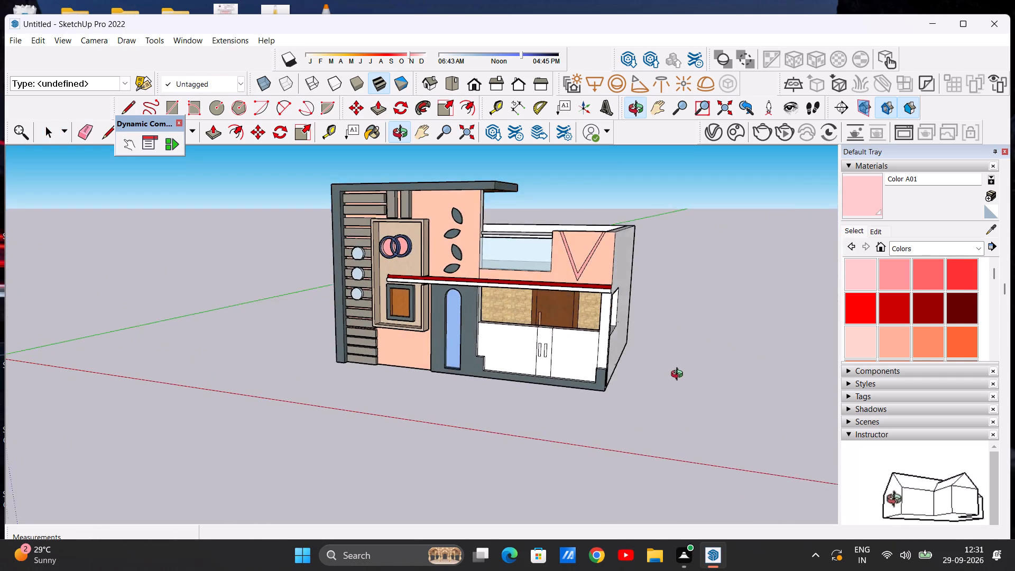
middle_drag(679, 375, 724, 376)
scroll(511, 373, down, 4)
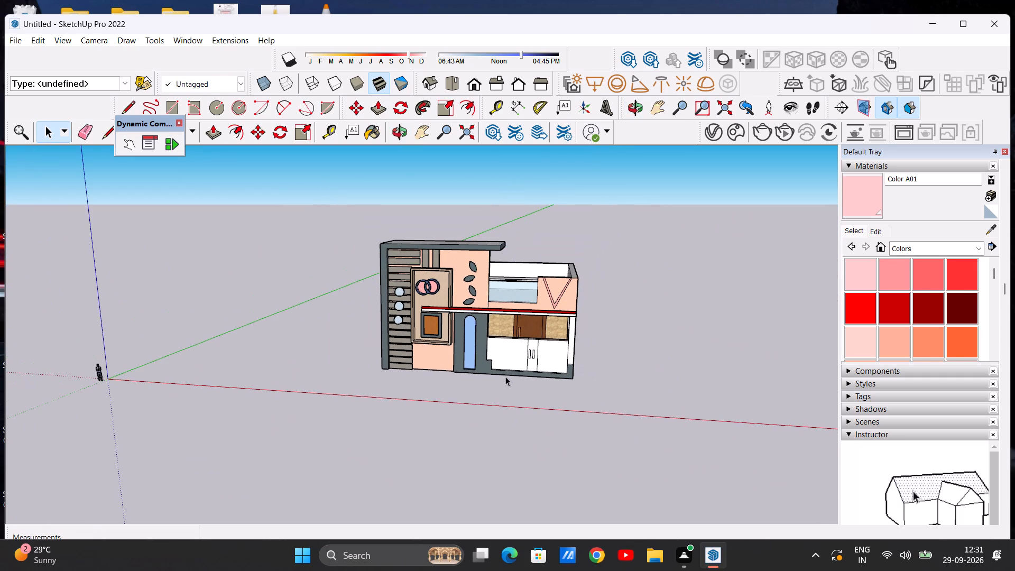
scroll(496, 388, up, 5)
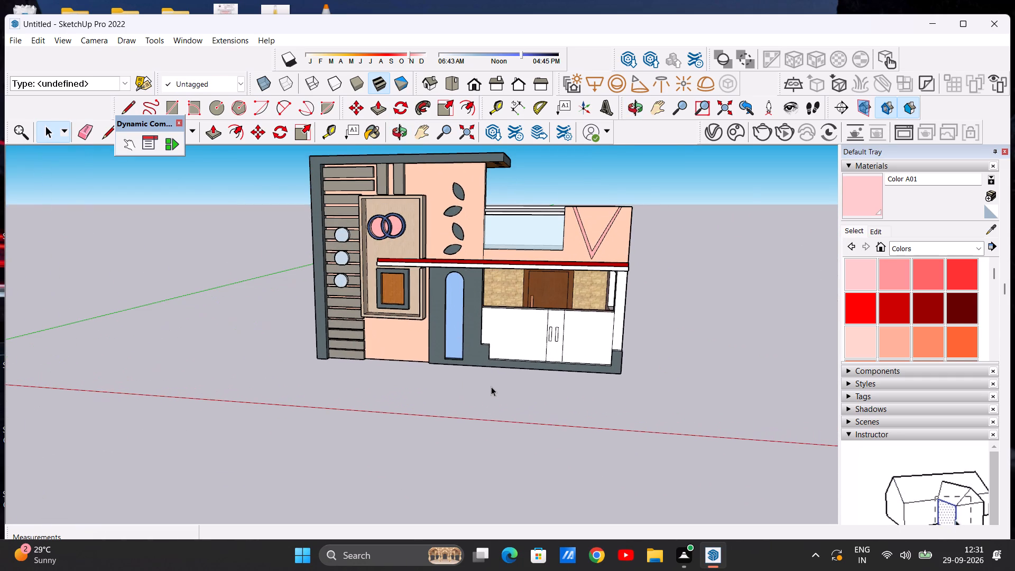
scroll(475, 354, up, 5)
middle_drag(472, 362, 503, 335)
scroll(497, 340, up, 3)
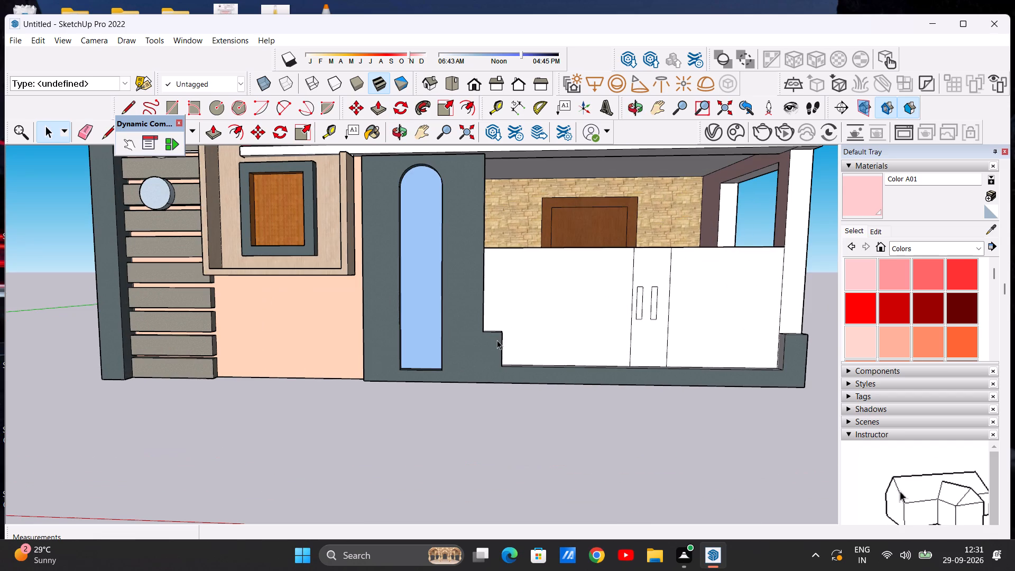
click(122, 105)
scroll(490, 402, up, 5)
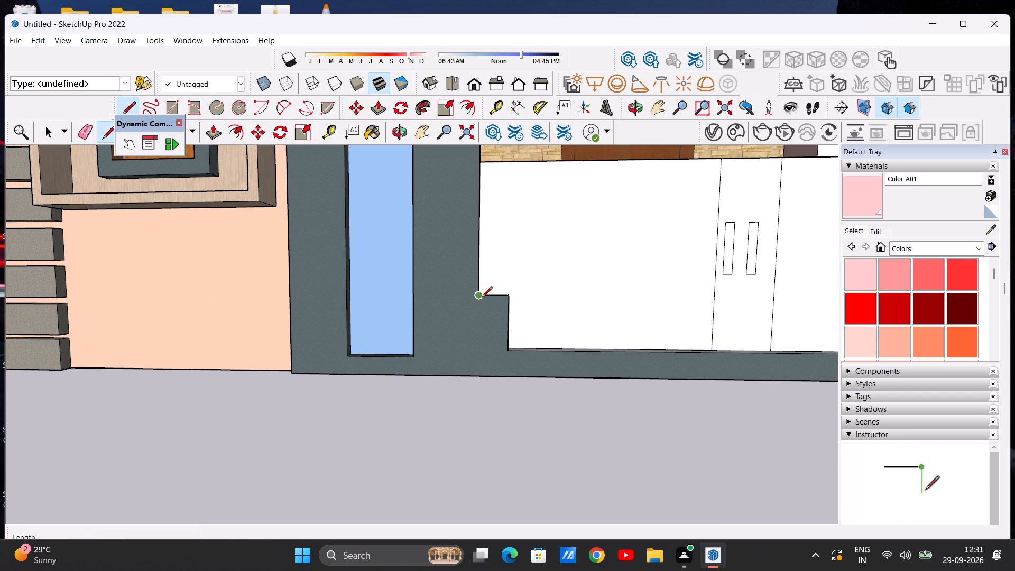
click(479, 298)
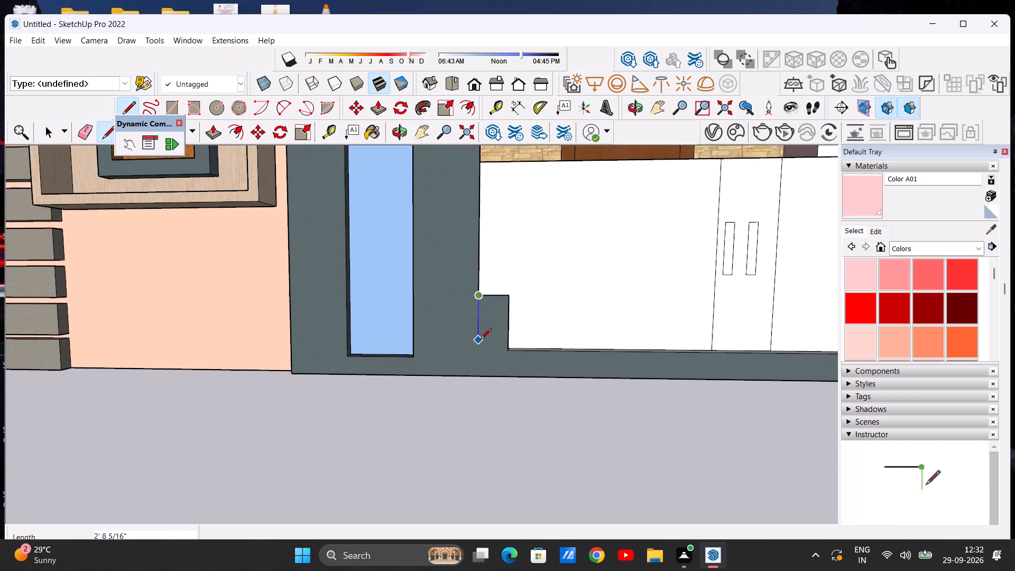
click(475, 378)
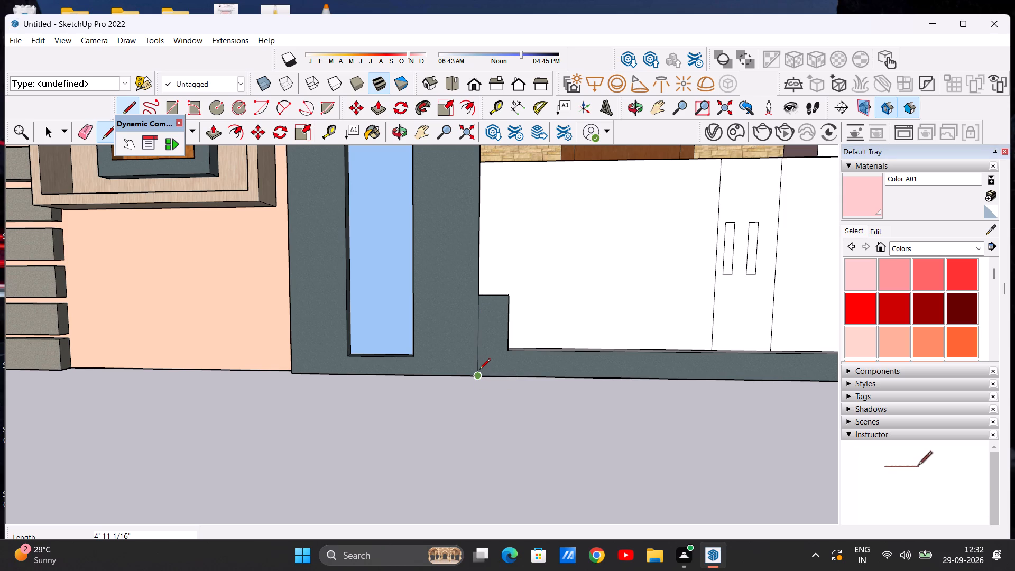
key(space)
Draw a vertical line from the inner foot of the arched-window side's end block down to the base edge.
scroll(401, 445, down, 7)
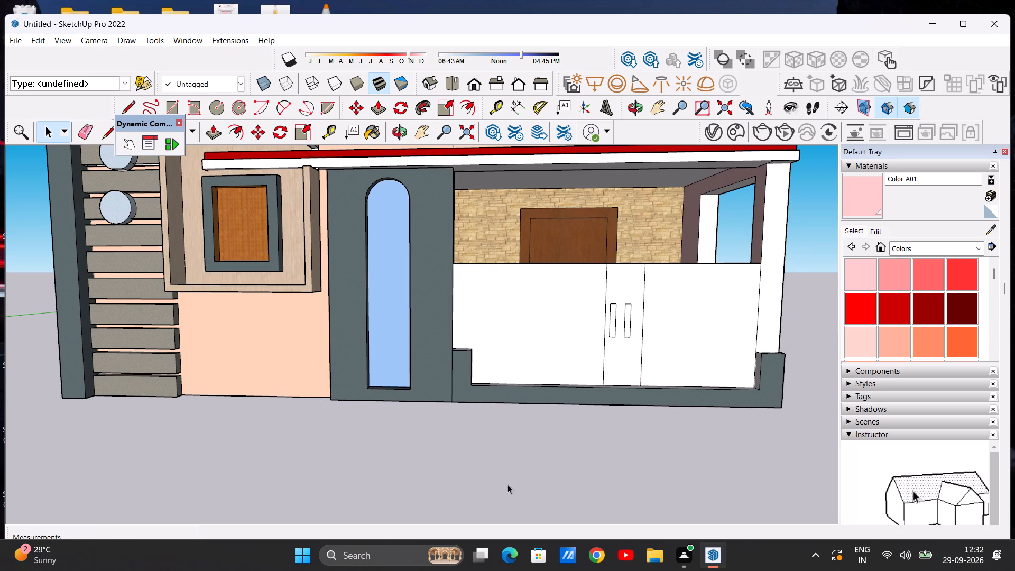
click(127, 105)
scroll(531, 393, up, 8)
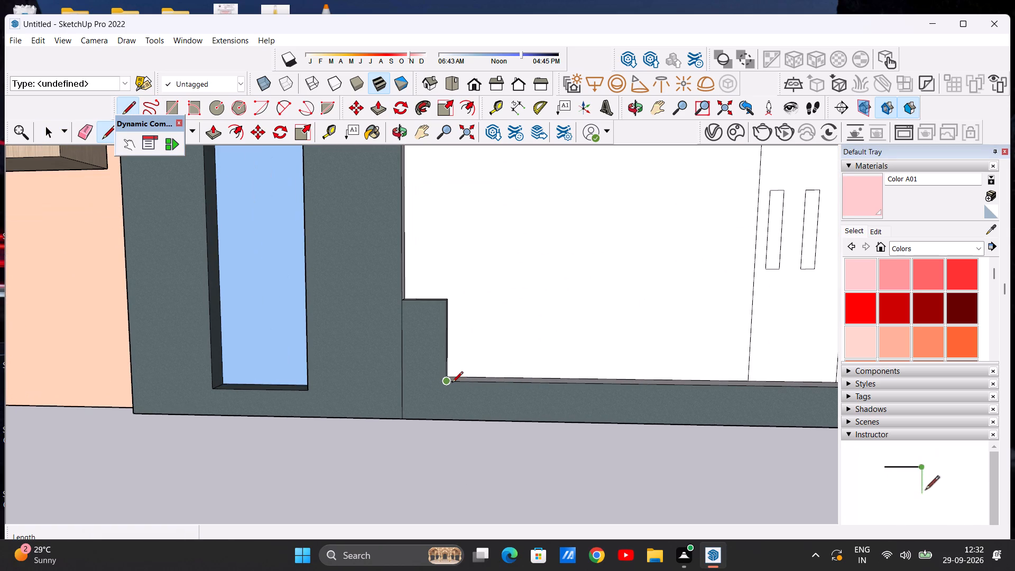
click(446, 384)
click(447, 424)
Draw a vertical line about 1' 7 1/4" long from the corner-pillar end block's inner foot down to the base edge.
scroll(426, 509, down, 16)
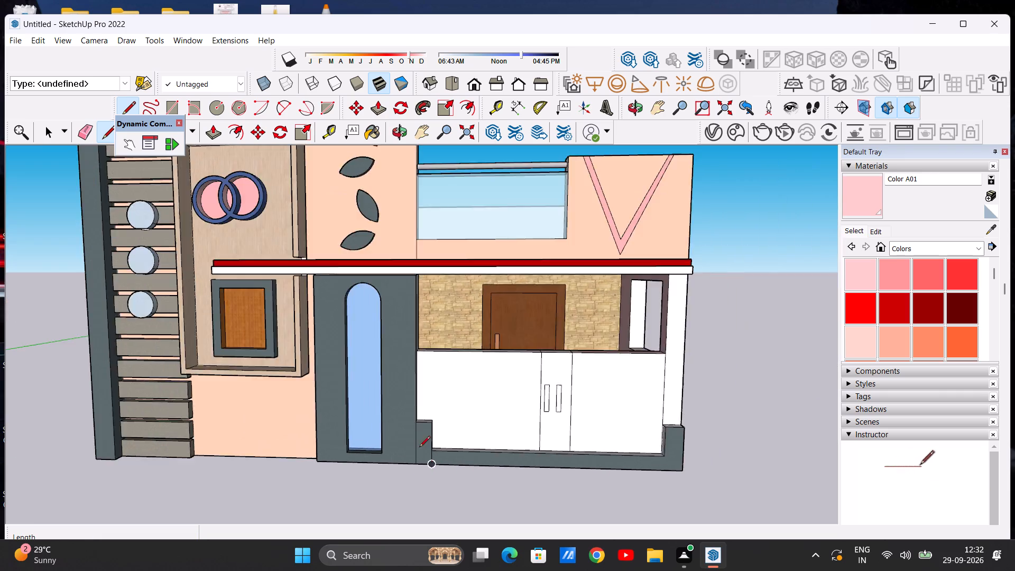
scroll(419, 448, down, 6)
scroll(587, 482, up, 6)
scroll(506, 444, up, 12)
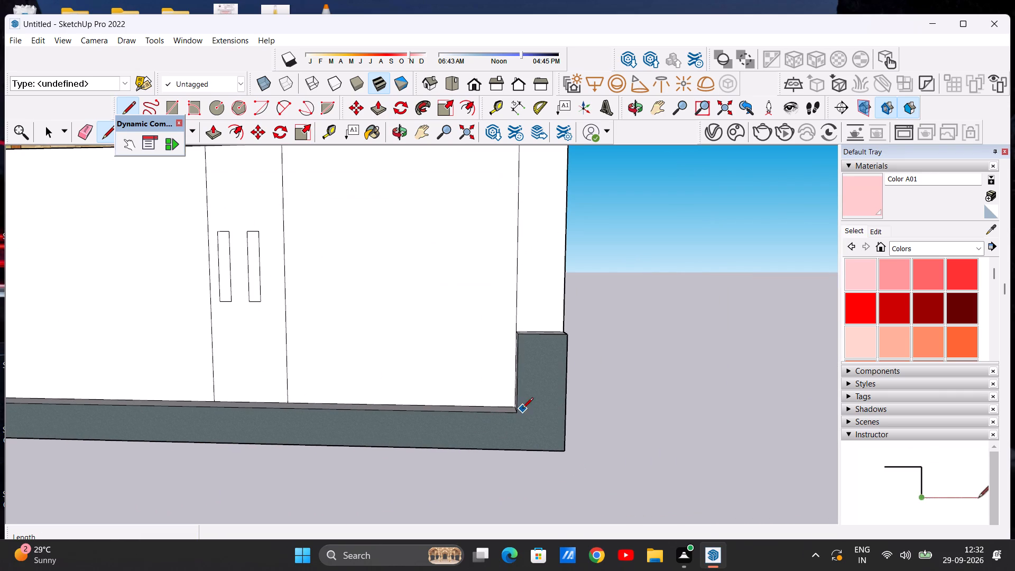
click(515, 415)
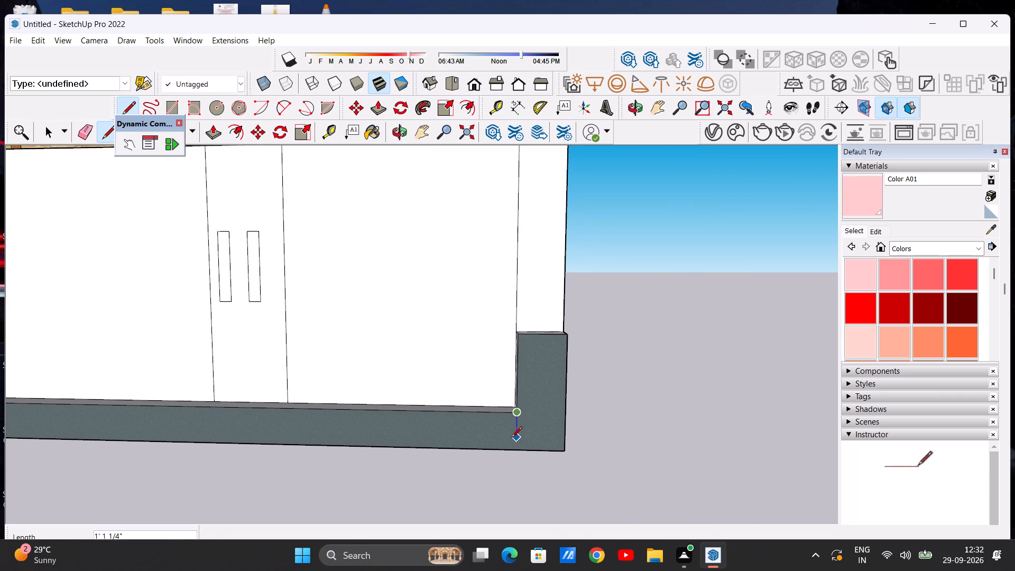
click(514, 449)
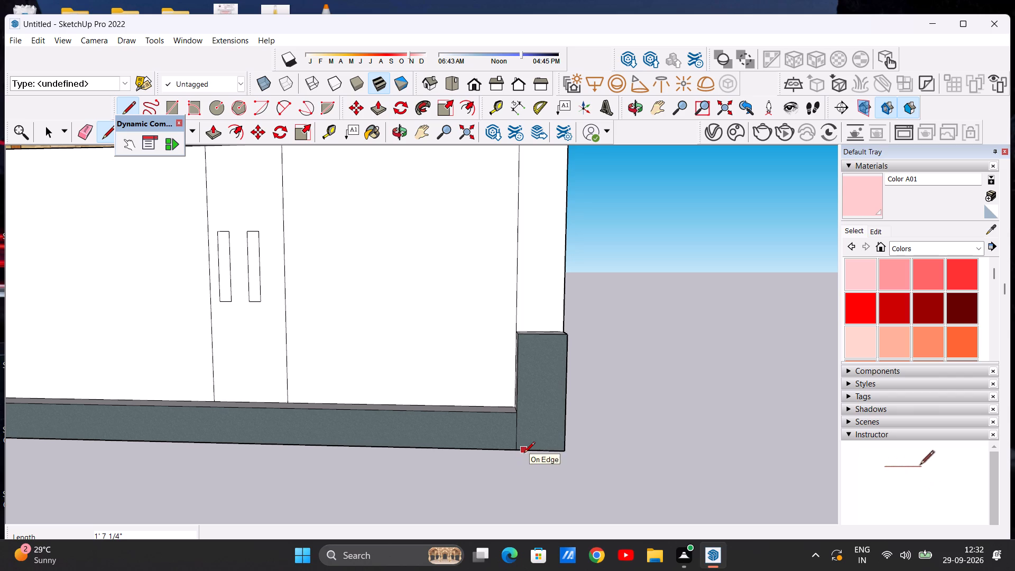
key(space)
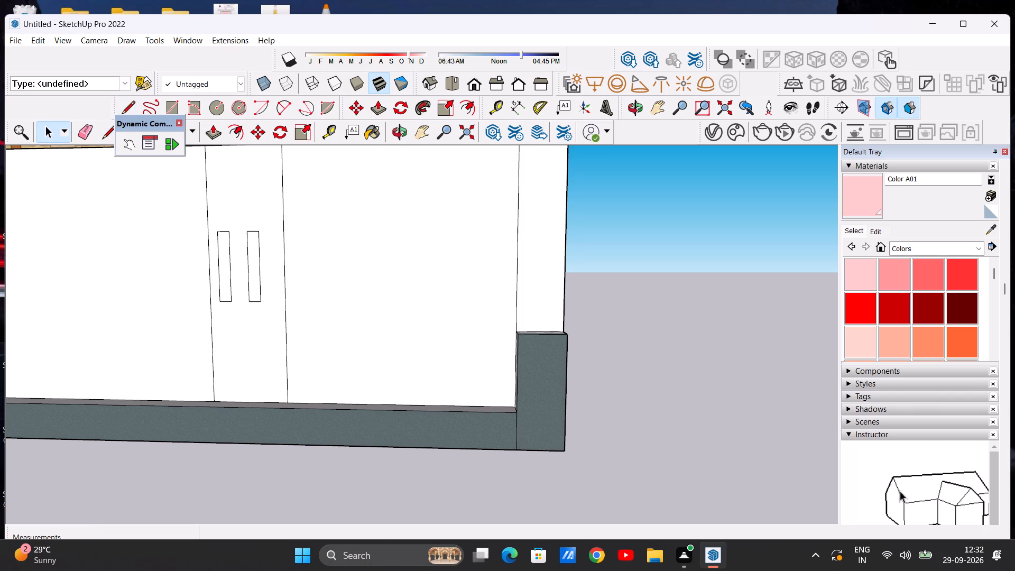
Paint the front face of the end block beside the arched-window wall with Color A01.
scroll(320, 326, down, 10)
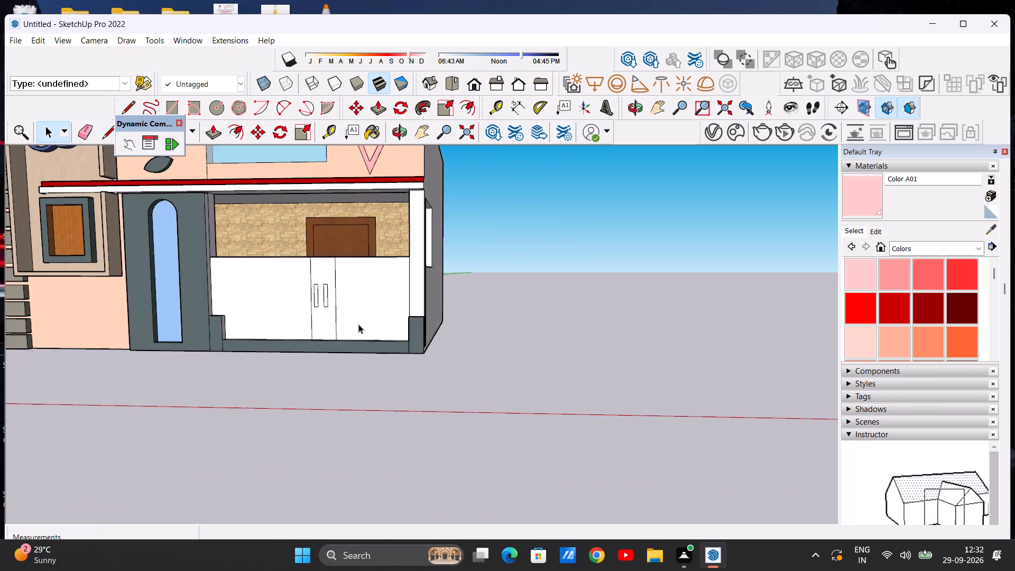
scroll(358, 324, down, 7)
scroll(215, 319, up, 11)
middle_drag(222, 352, 277, 353)
scroll(277, 353, up, 4)
scroll(254, 336, down, 3)
scroll(265, 324, up, 4)
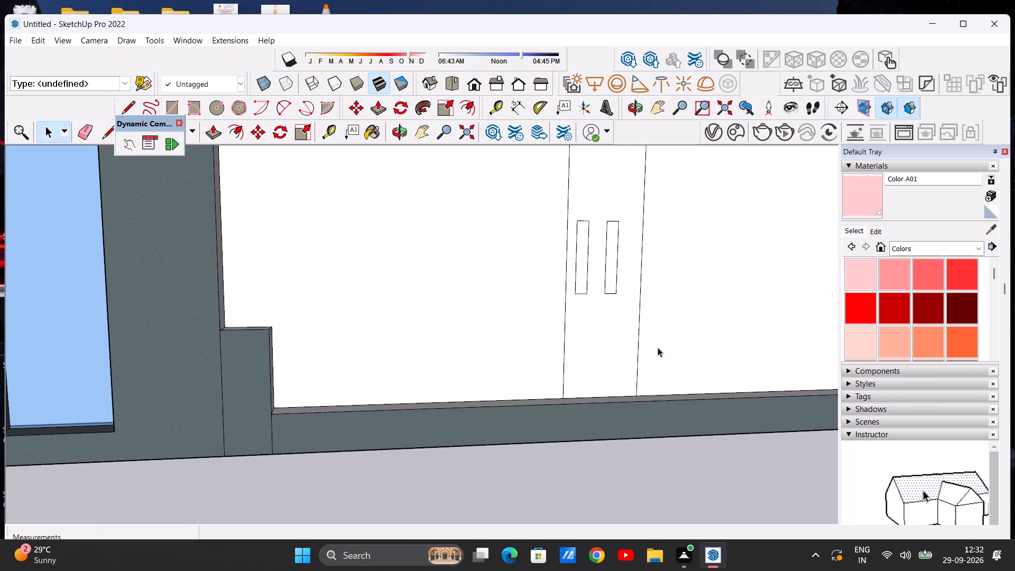
click(860, 272)
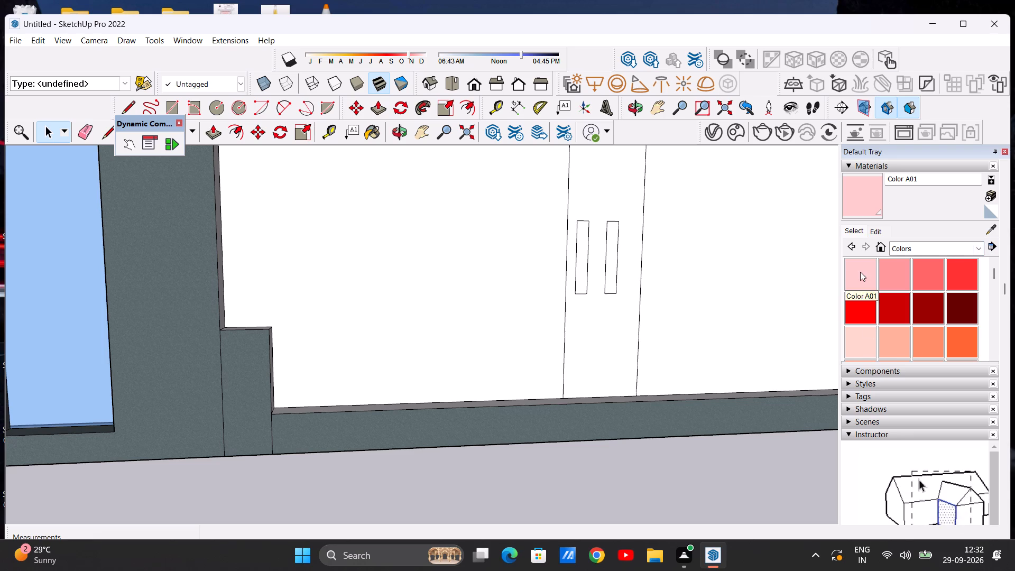
scroll(263, 422, up, 4)
click(250, 400)
scroll(255, 400, down, 12)
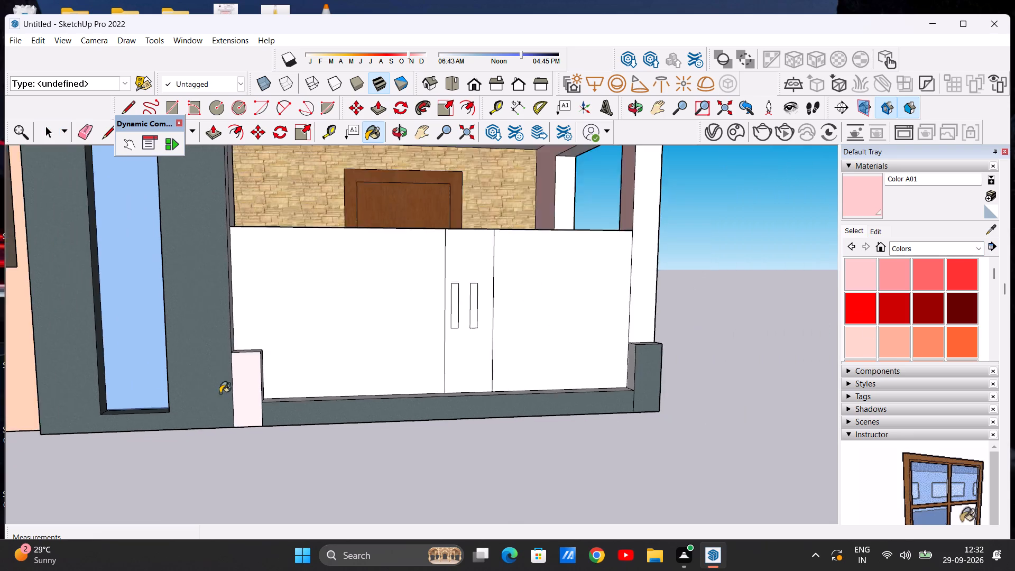
Paint the front and inner side faces of the corner-pillar end block with Color A01.
scroll(628, 392, up, 5)
click(557, 379)
middle_drag(508, 377, 583, 384)
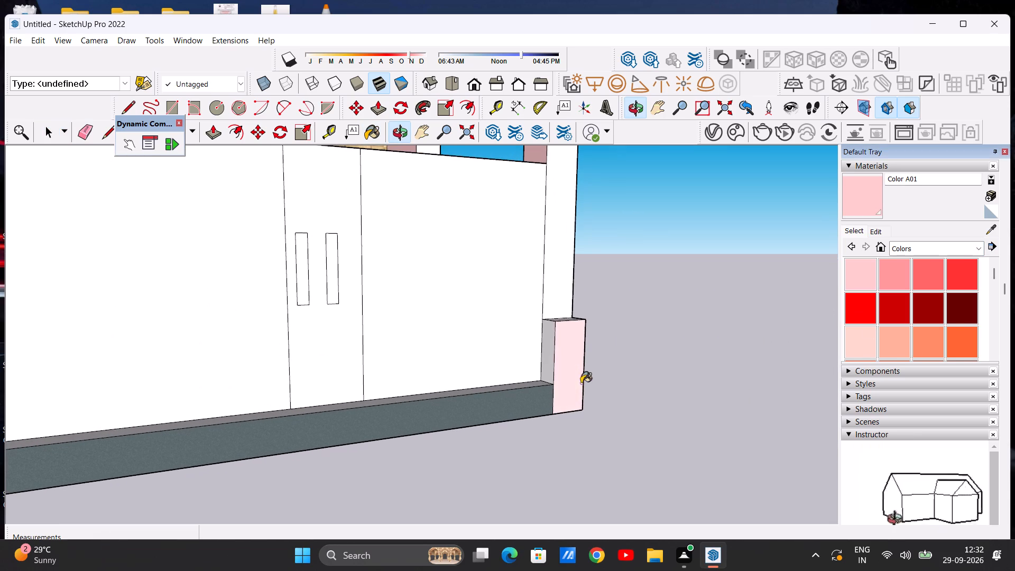
click(549, 359)
Paint the inner side and top faces of the end block beside the arched-window wall with Color A01.
scroll(569, 363, down, 7)
middle_drag(516, 387, 188, 418)
scroll(404, 353, up, 2)
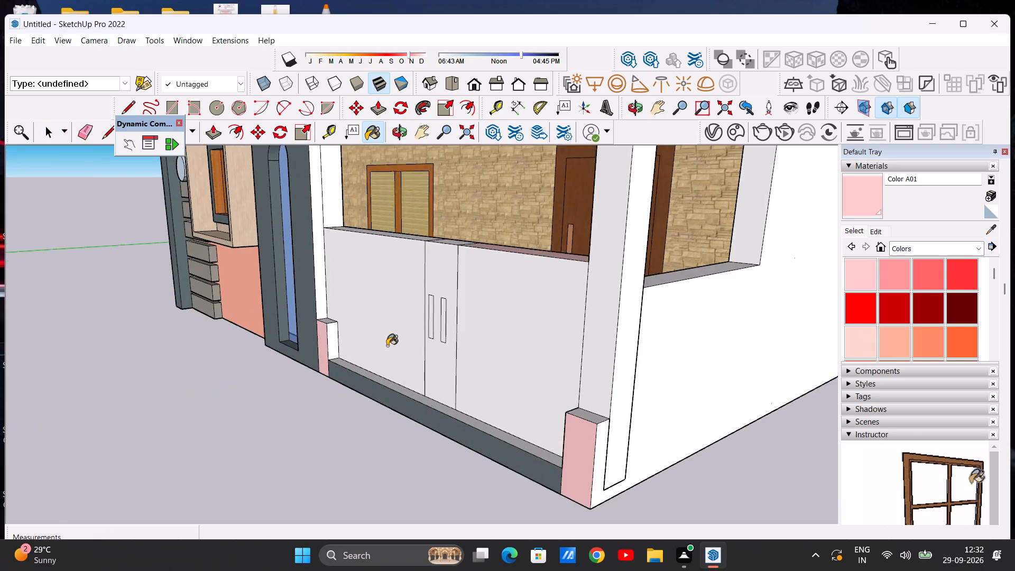
scroll(387, 346, up, 3)
click(319, 338)
middle_drag(309, 344, 352, 423)
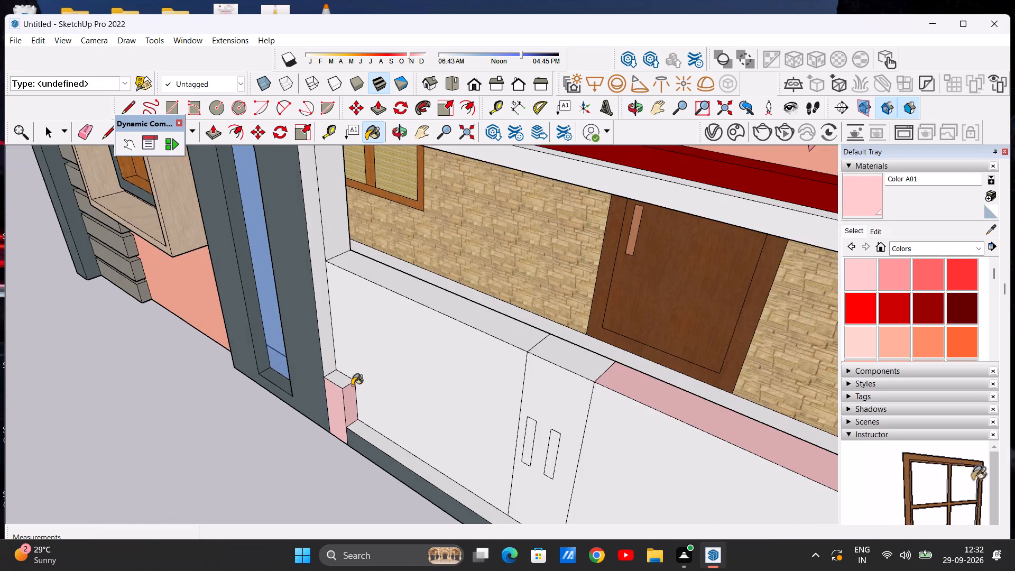
scroll(345, 375, up, 4)
click(334, 374)
Paint the top face of the corner-pillar end block with Color A01.
scroll(330, 380, down, 9)
scroll(333, 363, up, 1)
scroll(333, 363, down, 4)
scroll(475, 463, up, 8)
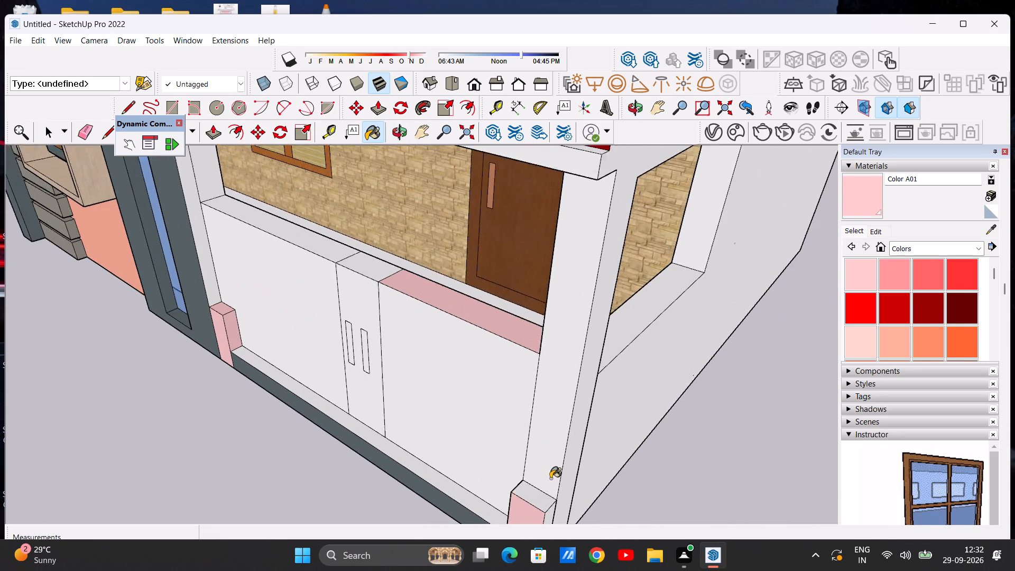
scroll(550, 478, up, 2)
click(520, 502)
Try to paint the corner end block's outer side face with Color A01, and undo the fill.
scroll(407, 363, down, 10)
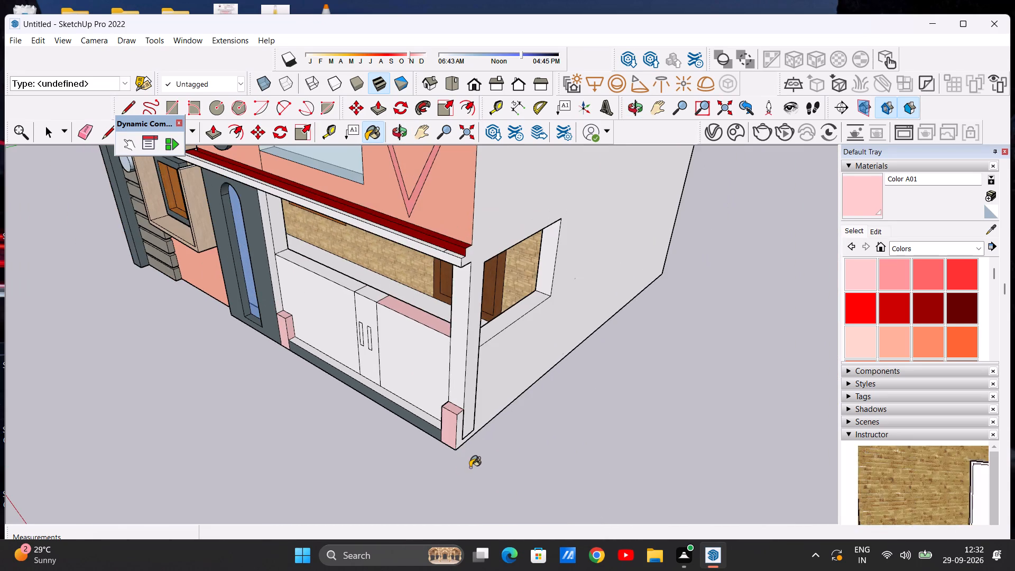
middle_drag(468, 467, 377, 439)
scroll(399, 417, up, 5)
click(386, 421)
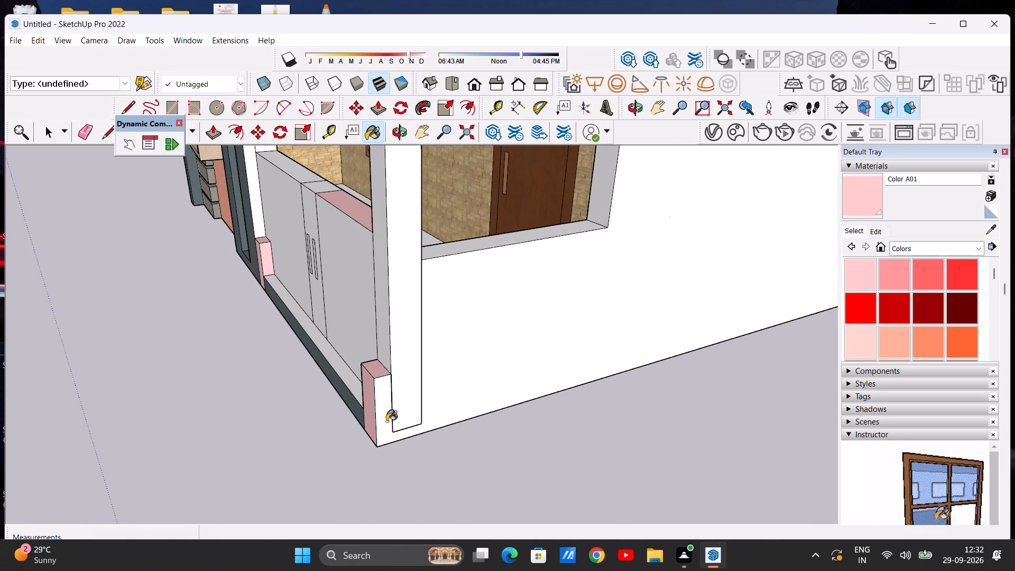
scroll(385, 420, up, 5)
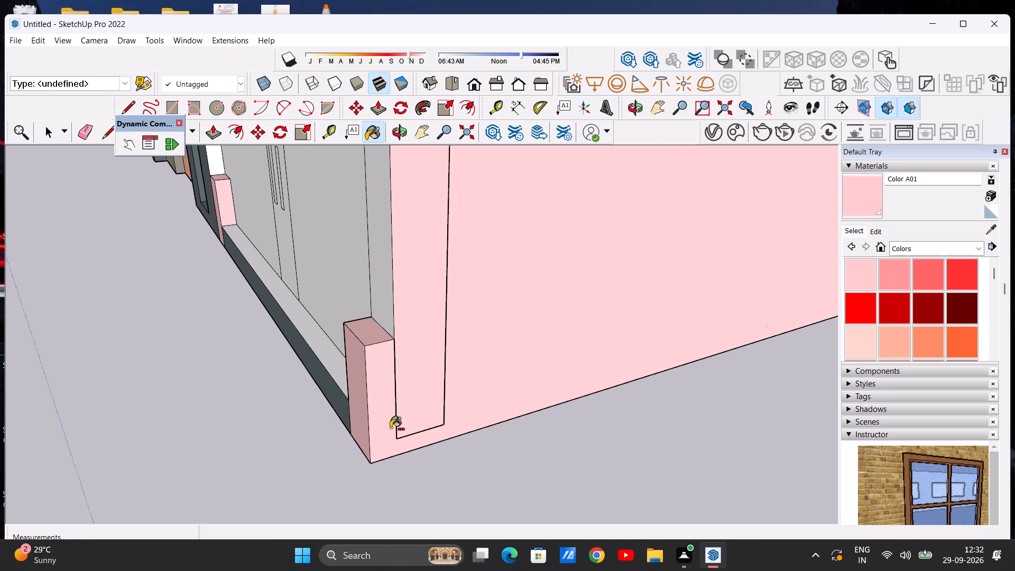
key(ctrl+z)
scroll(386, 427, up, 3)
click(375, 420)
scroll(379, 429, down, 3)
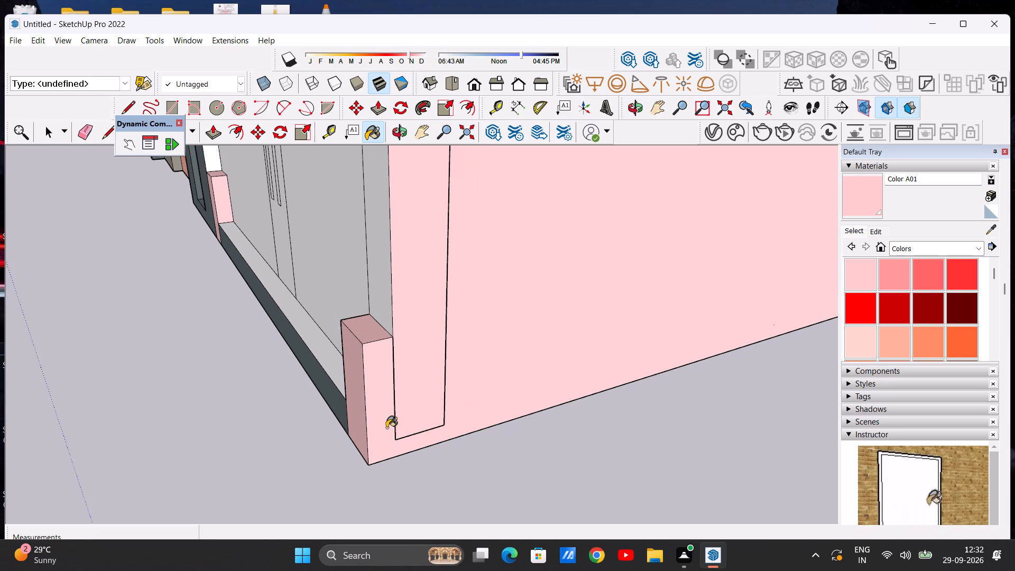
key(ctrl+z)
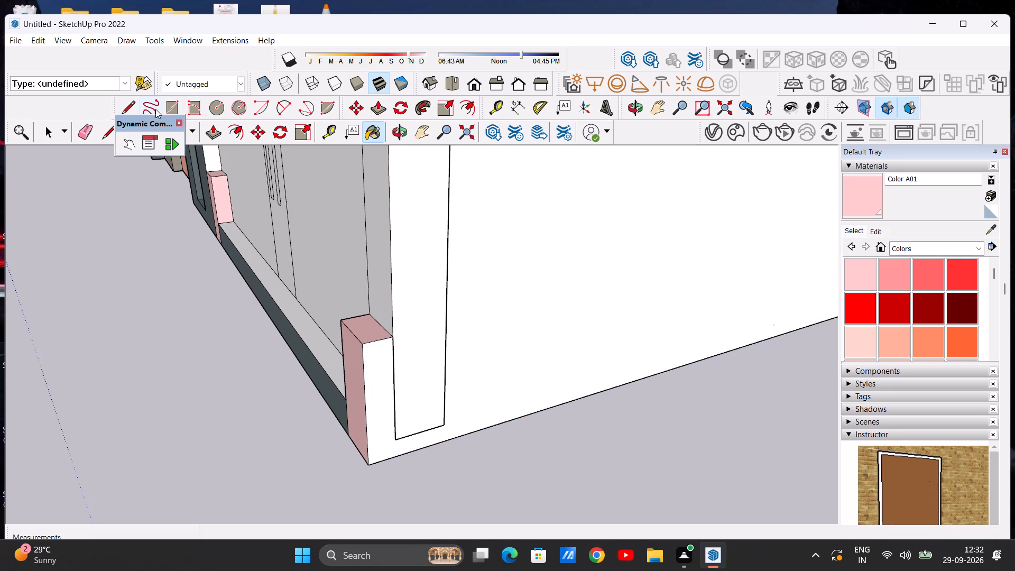
Draw a line from the pillar outline's lower corner beside the corner end block down to the side wall's base edge.
click(133, 105)
scroll(359, 306, up, 5)
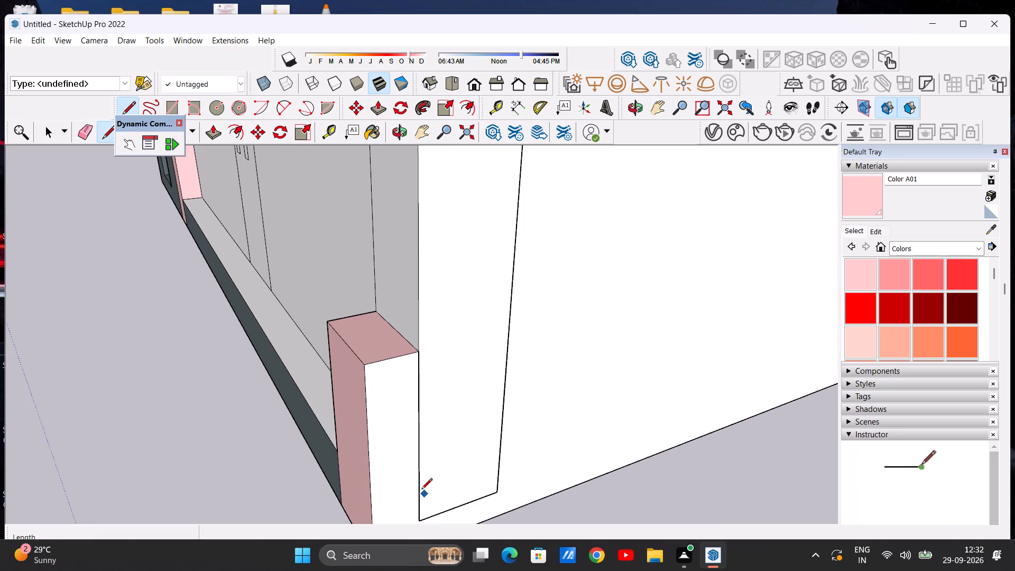
scroll(386, 259, down, 6)
scroll(487, 459, up, 7)
click(333, 372)
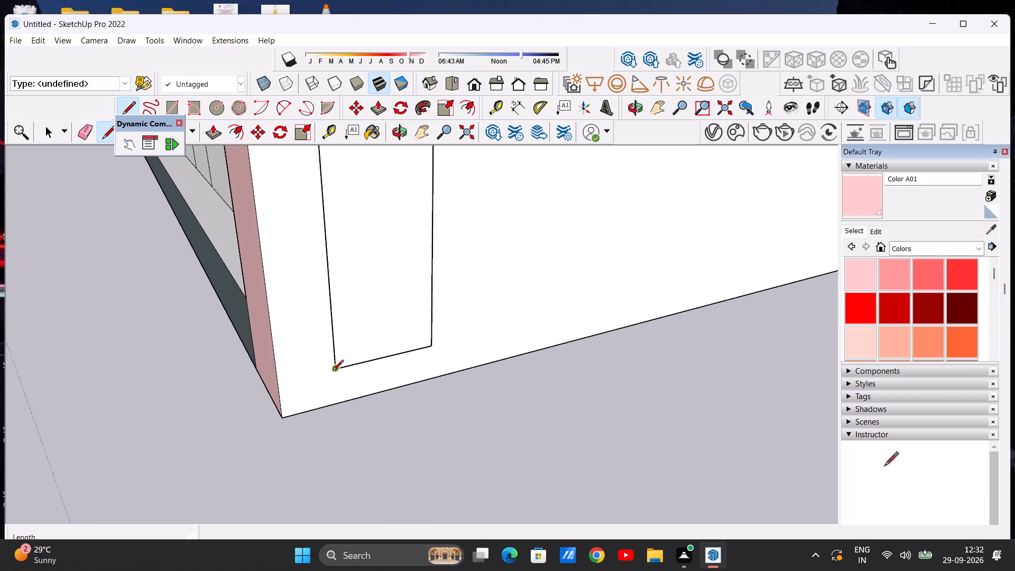
click(337, 406)
key(space)
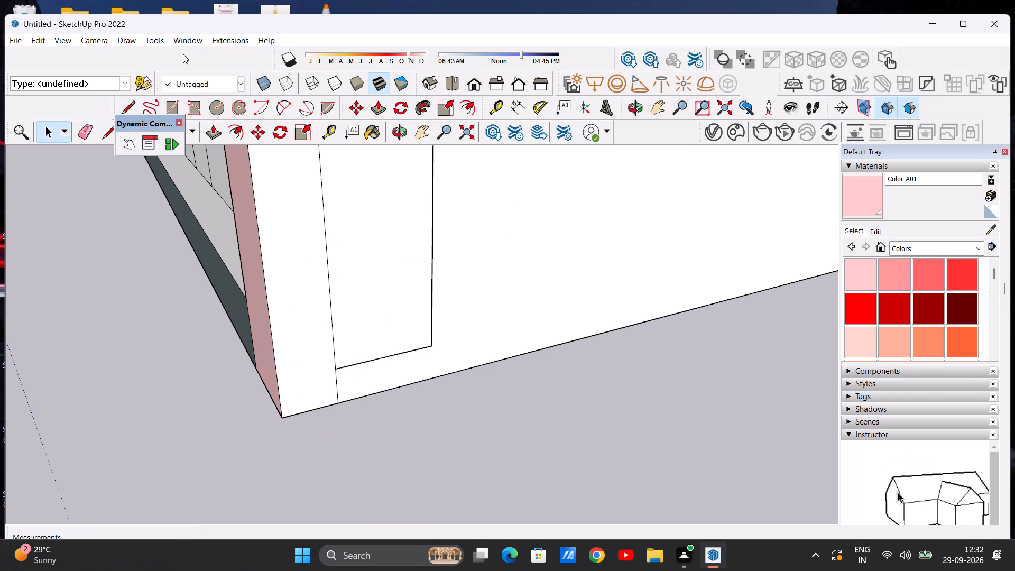
Paint the separated outer side face of the corner end block with Color A01.
scroll(272, 223, down, 11)
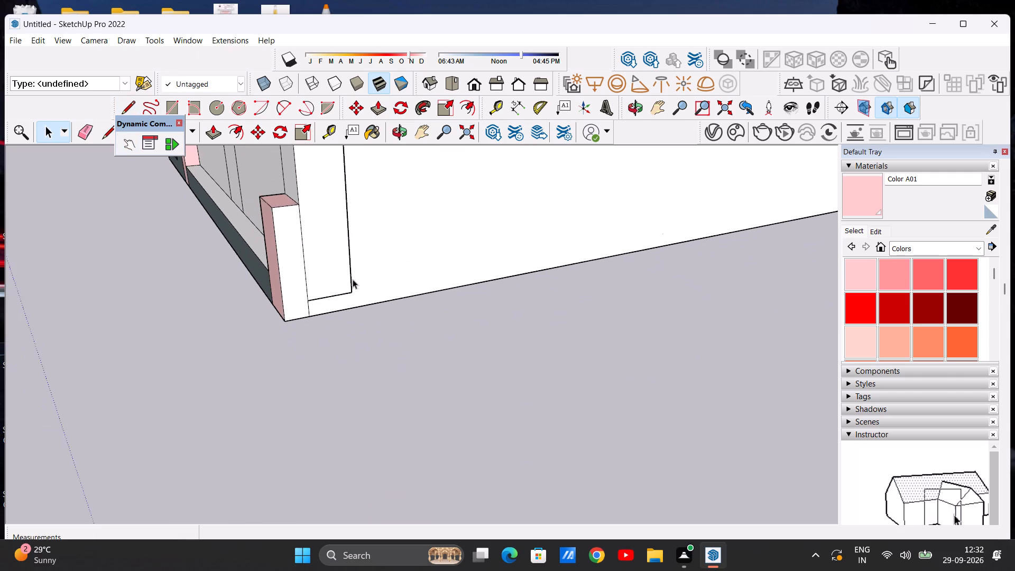
click(864, 204)
scroll(235, 343, up, 4)
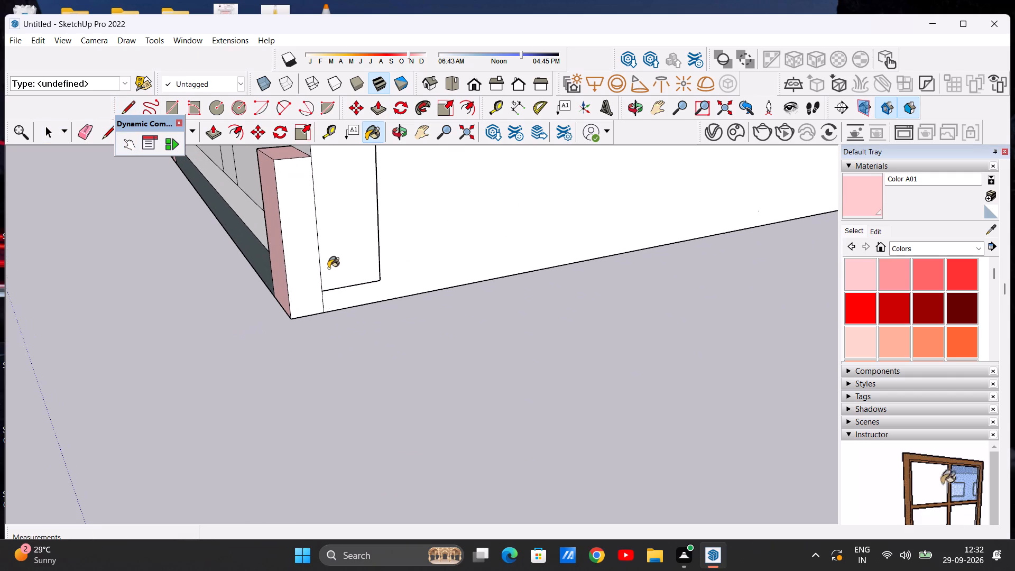
click(298, 268)
key(space)
Draw a ground rectangle about 25' 10 15/16" by 22' 1 7/16" outward from the base edge between the two end blocks.
scroll(312, 299, down, 16)
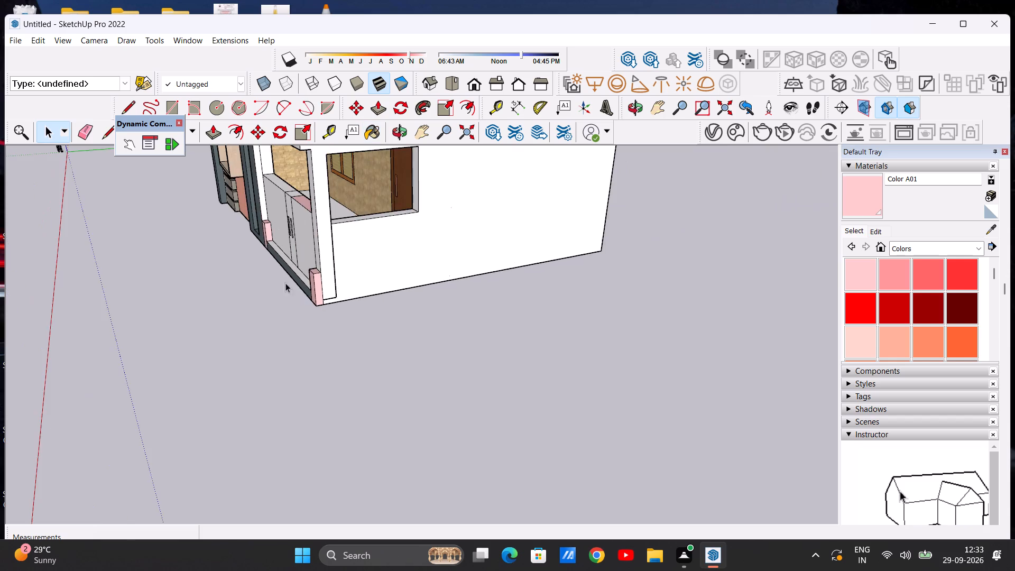
middle_drag(295, 293, 539, 246)
scroll(506, 288, down, 10)
scroll(435, 280, up, 2)
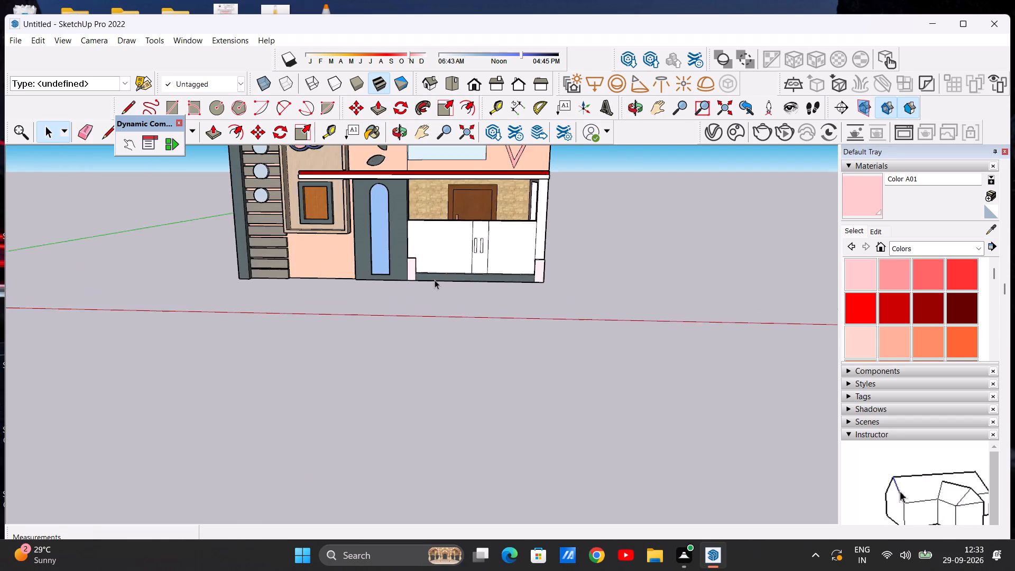
scroll(435, 280, up, 4)
middle_drag(433, 291, 432, 298)
scroll(478, 283, up, 7)
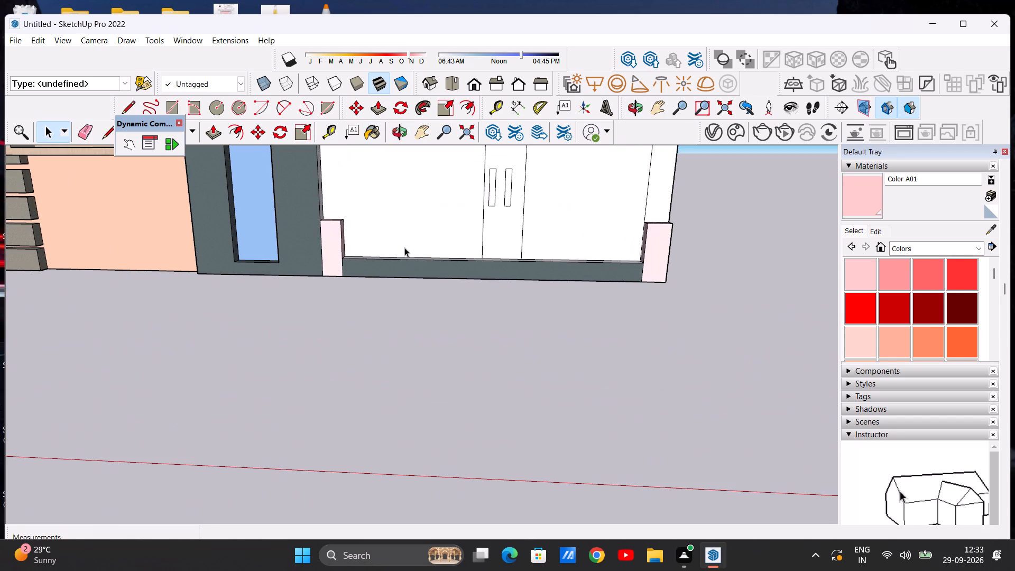
click(170, 109)
scroll(301, 269, up, 5)
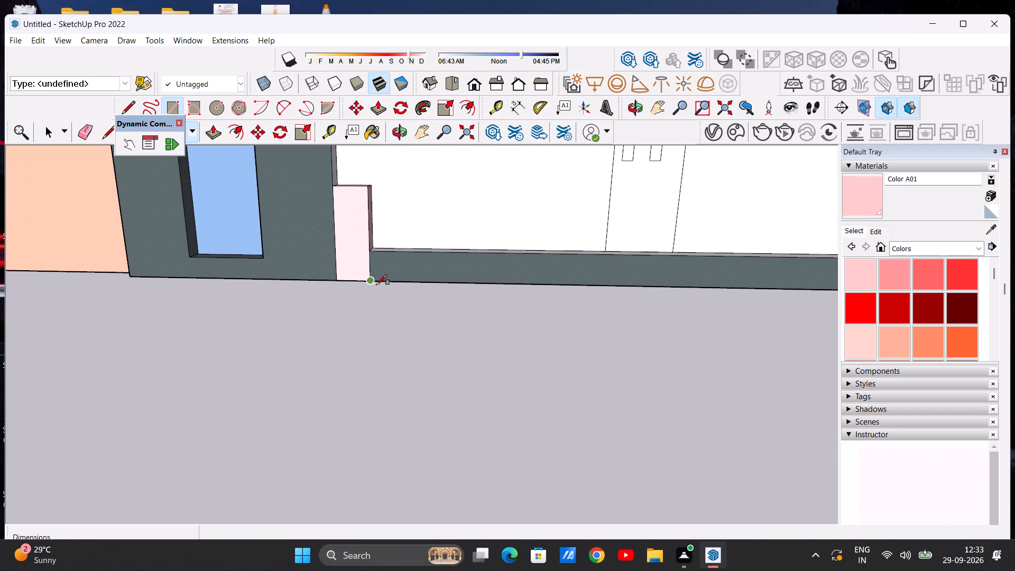
click(368, 283)
scroll(458, 318, down, 10)
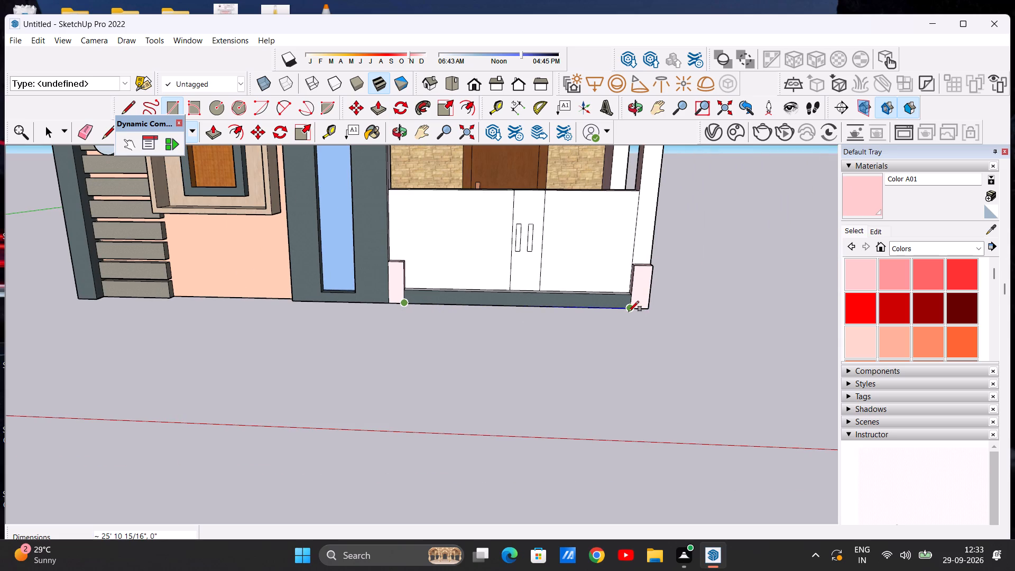
click(629, 311)
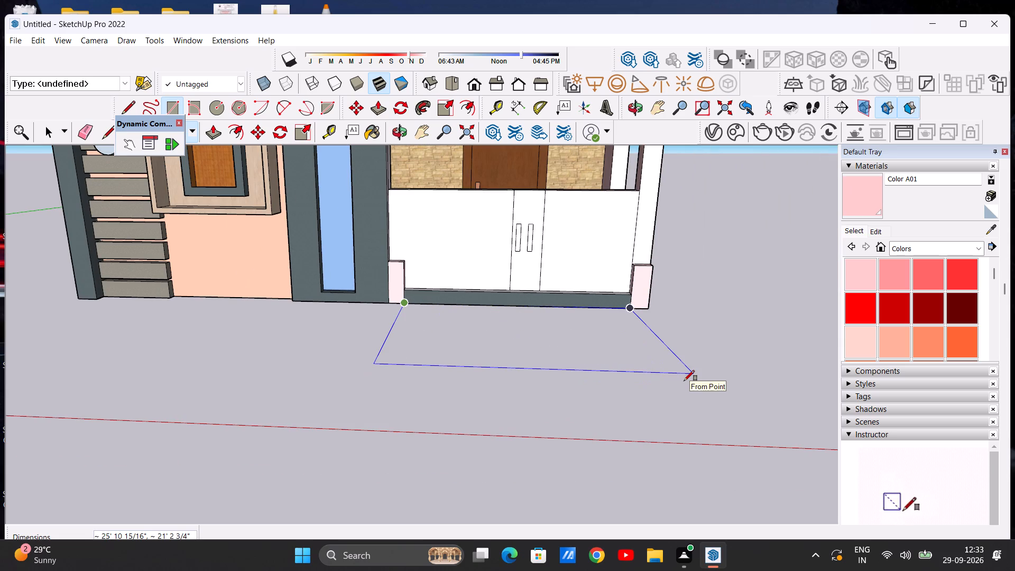
click(687, 385)
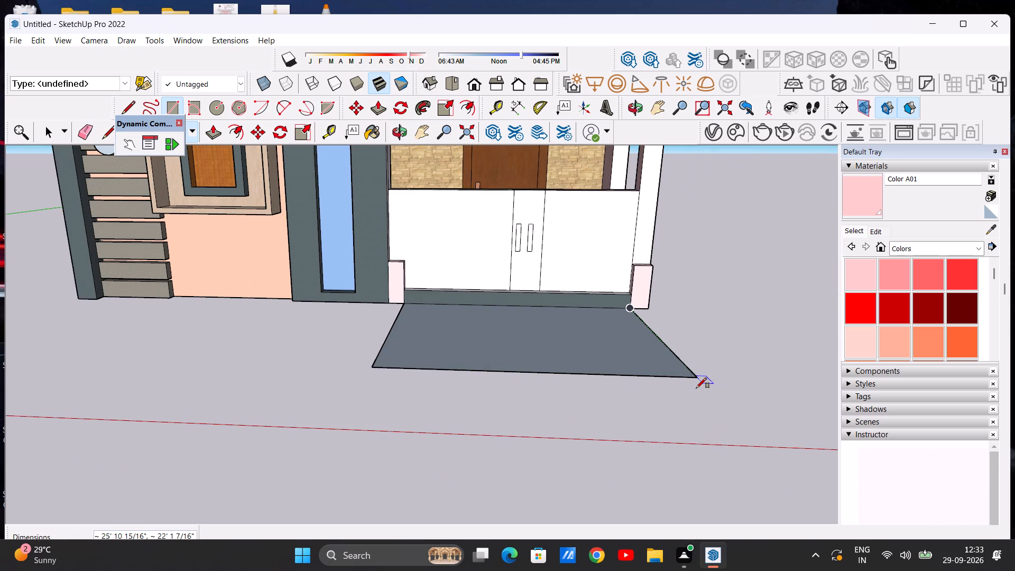
key(space)
Draw a line about 25' 10 15/16" long across the ground rectangle, parallel to and near its outer edge.
scroll(567, 302, down, 1)
middle_drag(567, 302, 556, 424)
scroll(541, 382, down, 7)
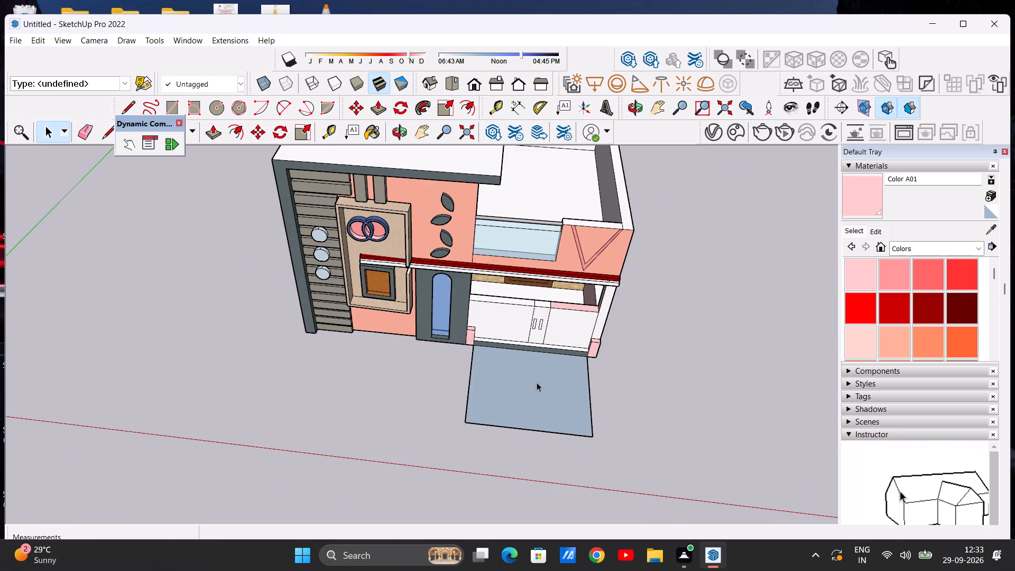
middle_drag(537, 382, 541, 402)
scroll(590, 401, up, 1)
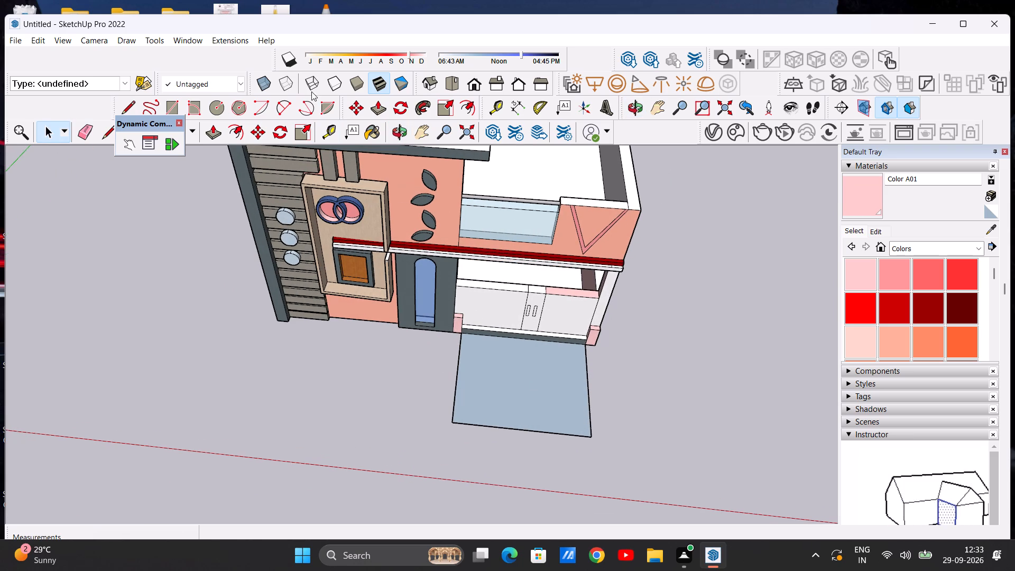
click(126, 103)
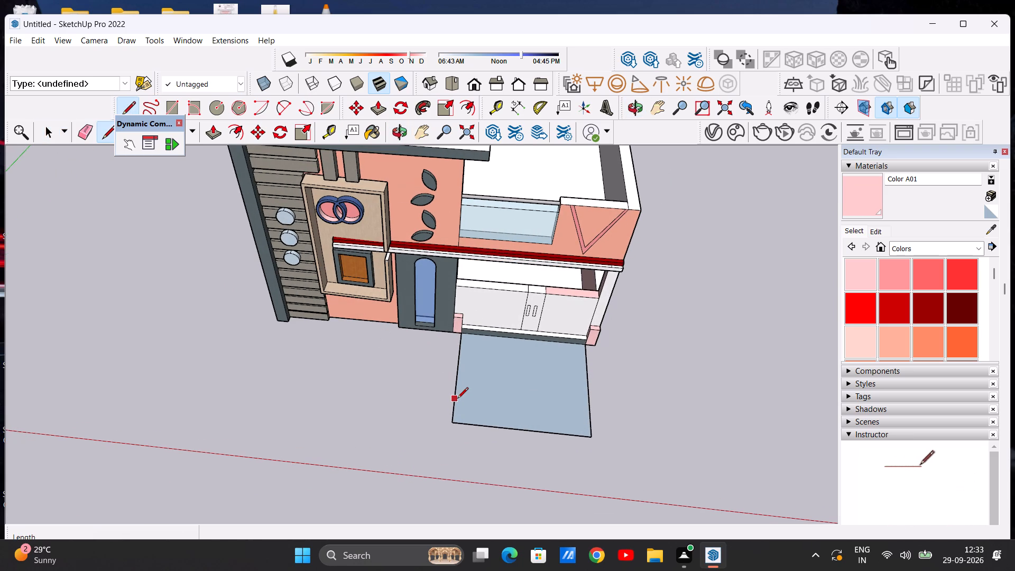
click(457, 396)
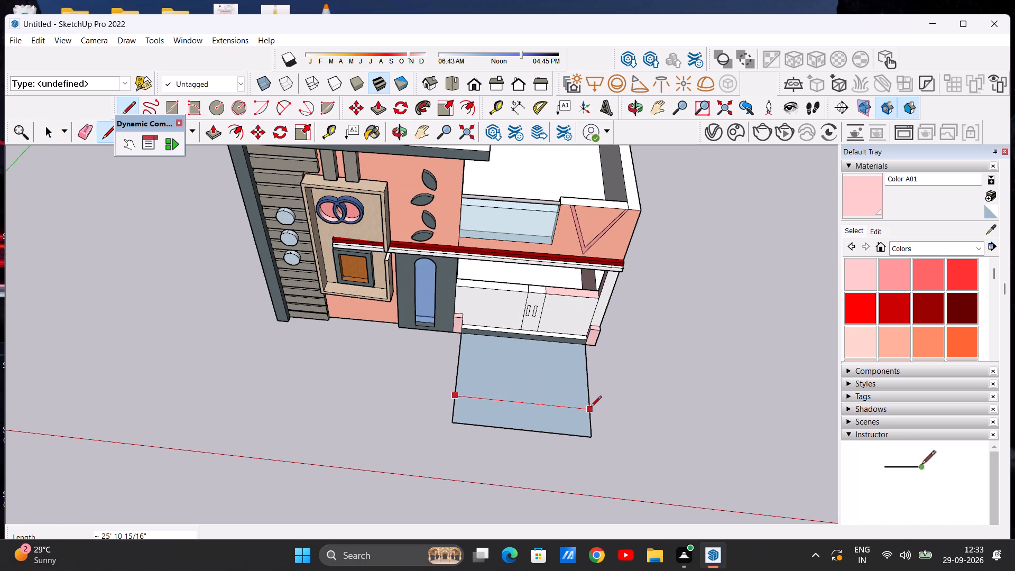
click(590, 408)
key(space)
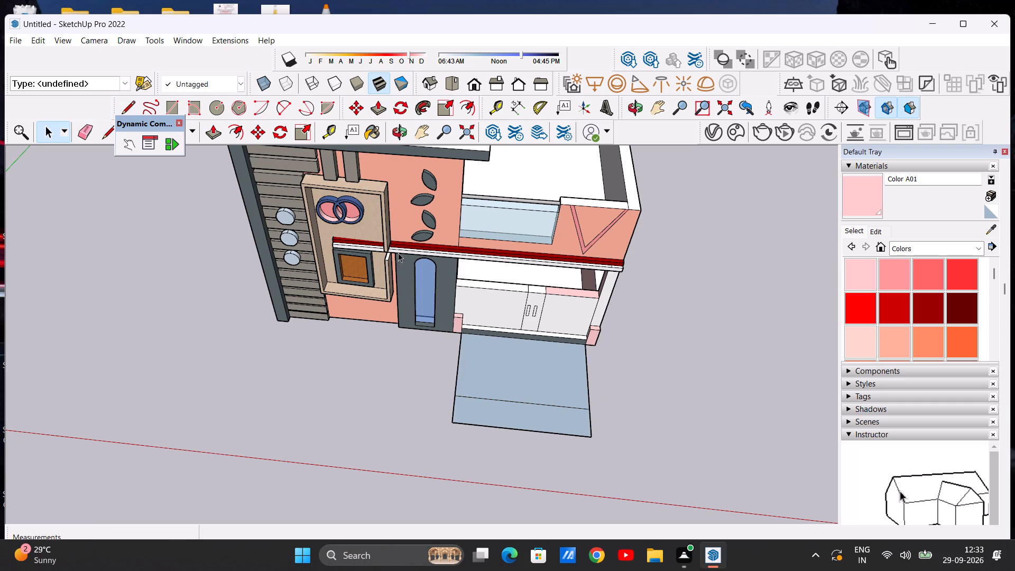
Erase the outer strip's side and end edges to shorten the ground rectangle to the cross line.
click(78, 131)
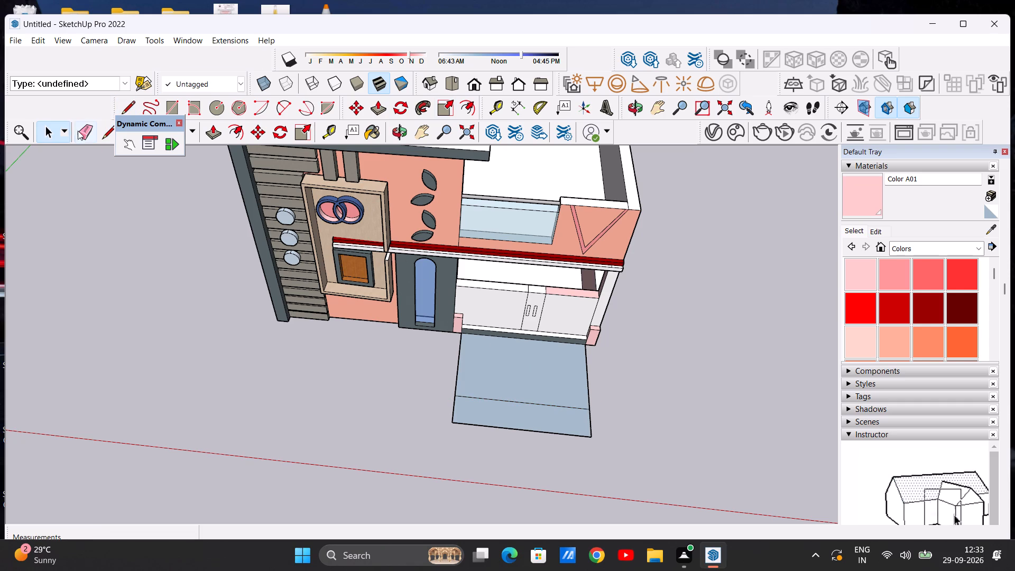
scroll(458, 375, up, 4)
drag(448, 422, 488, 437)
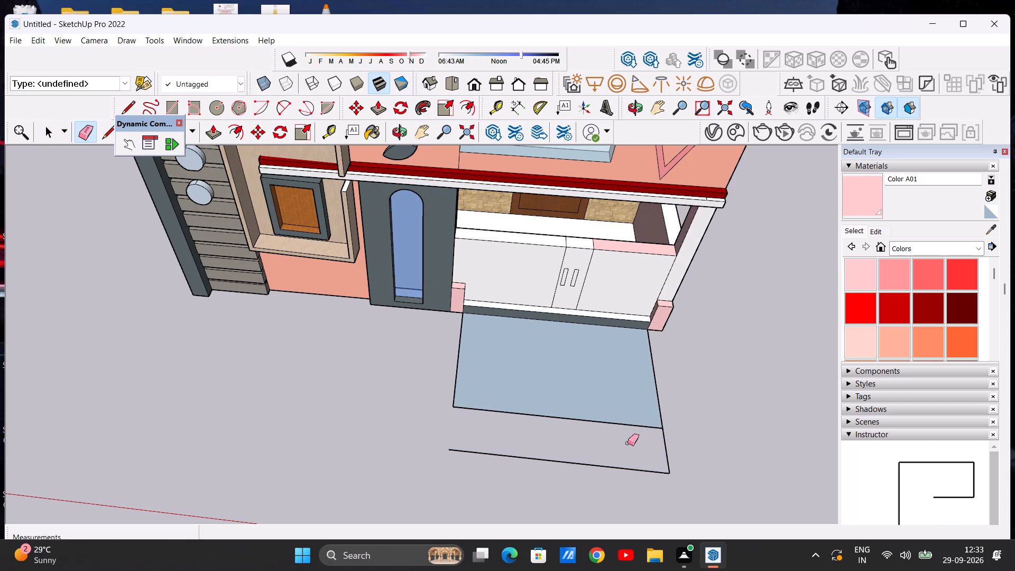
drag(652, 447, 683, 447)
drag(596, 453, 594, 470)
key(space)
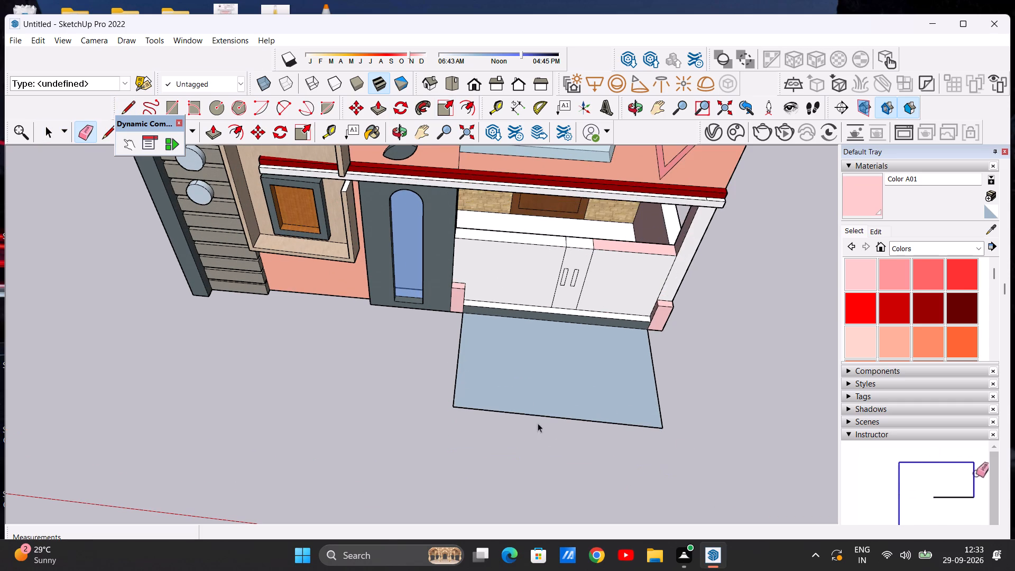
Divide the shortened ground rectangle into three strips with two cross lines parallel to the front wall, each about 25' 10 15/16" long.
scroll(505, 380, down, 4)
scroll(645, 343, up, 5)
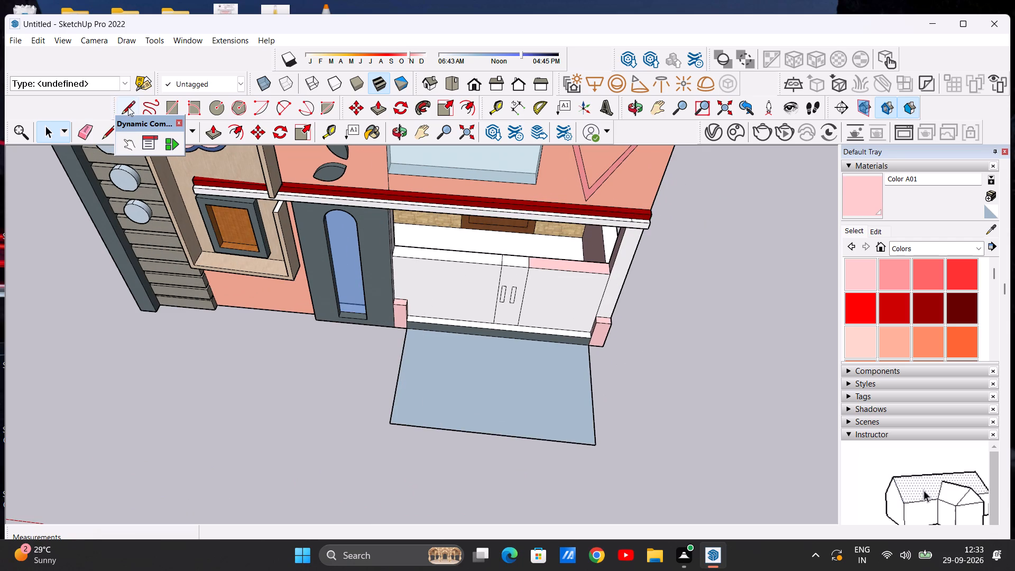
click(128, 107)
scroll(413, 334, up, 6)
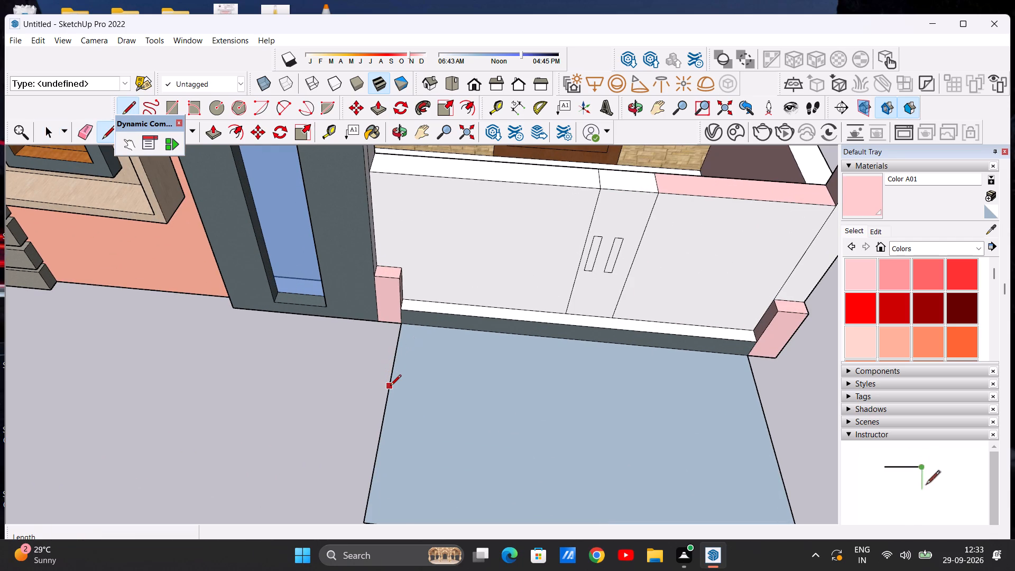
click(391, 383)
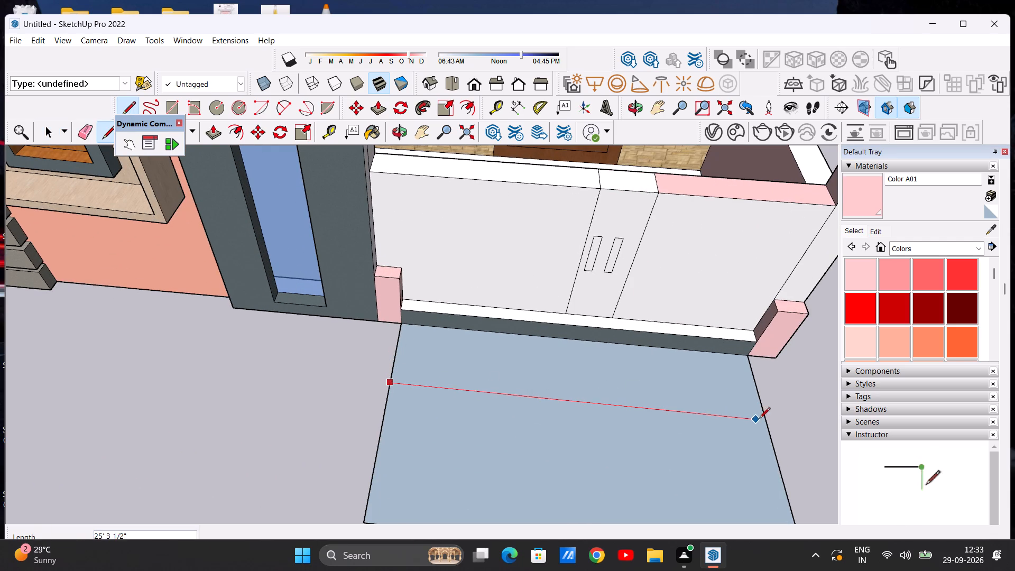
click(769, 422)
scroll(564, 356, down, 8)
scroll(502, 400, up, 4)
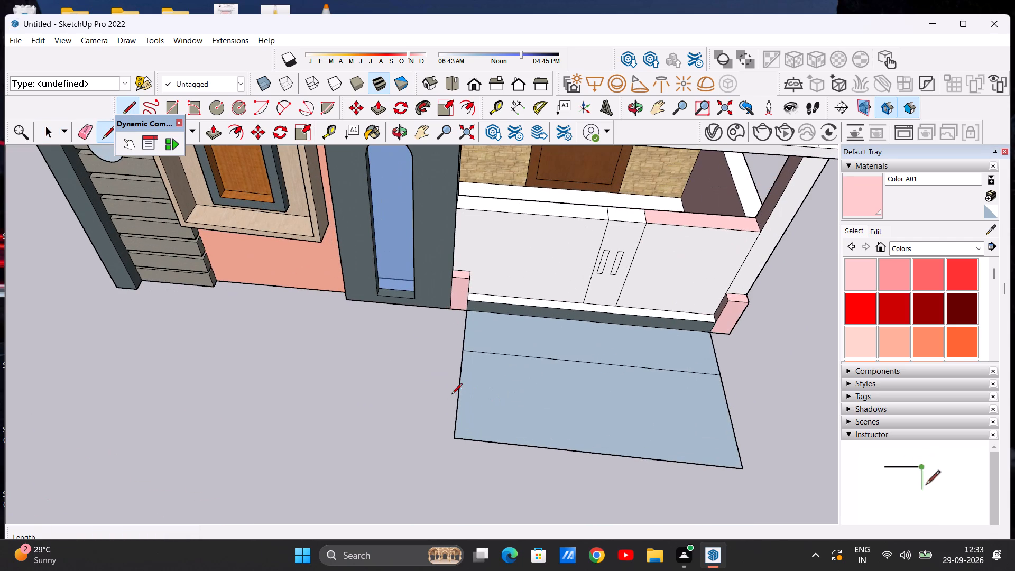
click(457, 396)
click(727, 421)
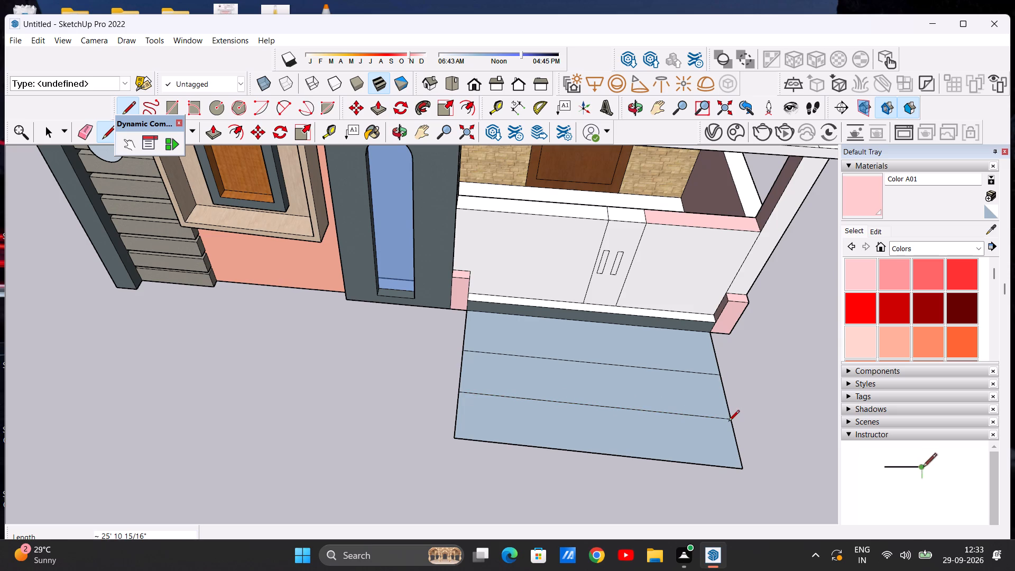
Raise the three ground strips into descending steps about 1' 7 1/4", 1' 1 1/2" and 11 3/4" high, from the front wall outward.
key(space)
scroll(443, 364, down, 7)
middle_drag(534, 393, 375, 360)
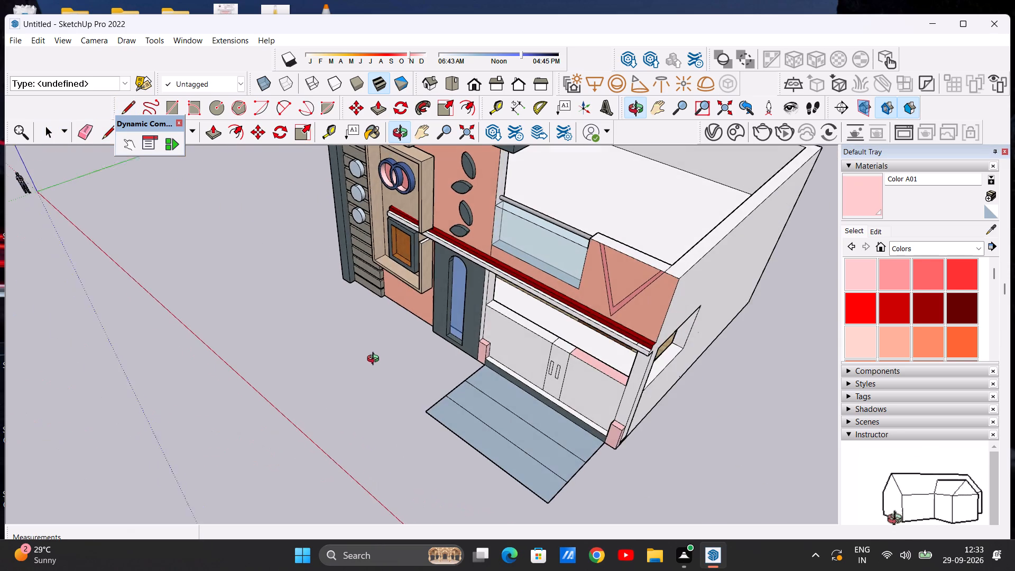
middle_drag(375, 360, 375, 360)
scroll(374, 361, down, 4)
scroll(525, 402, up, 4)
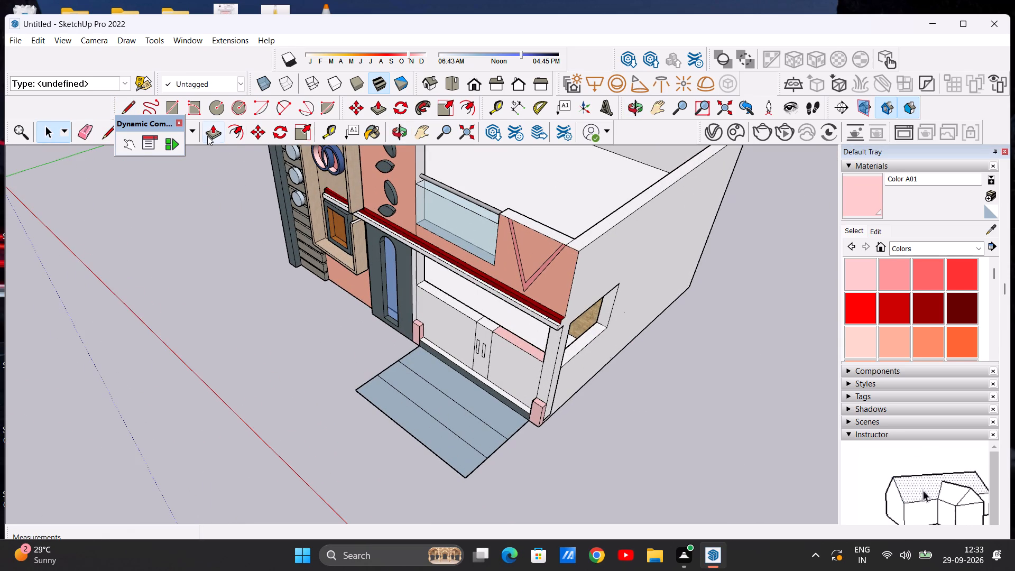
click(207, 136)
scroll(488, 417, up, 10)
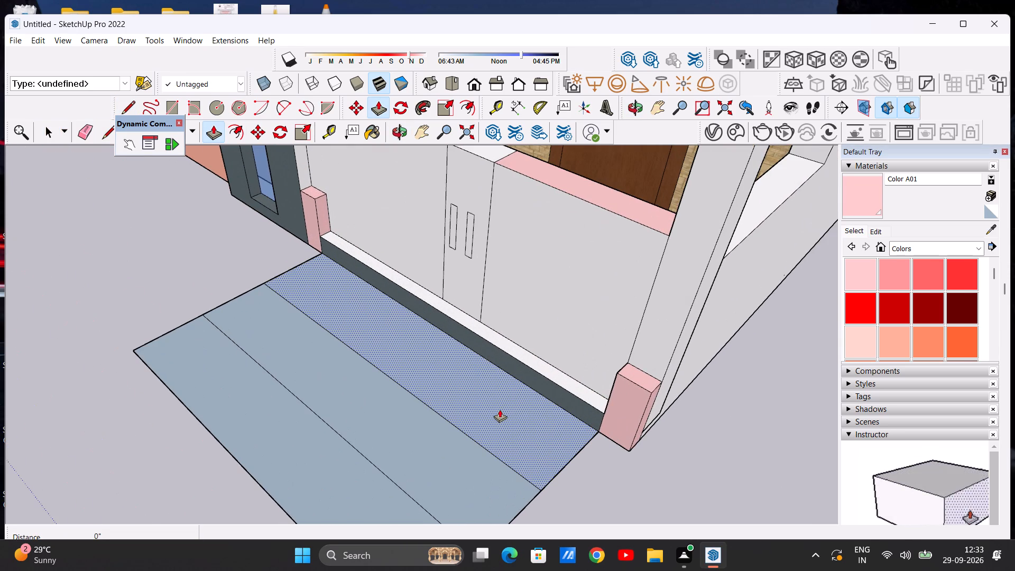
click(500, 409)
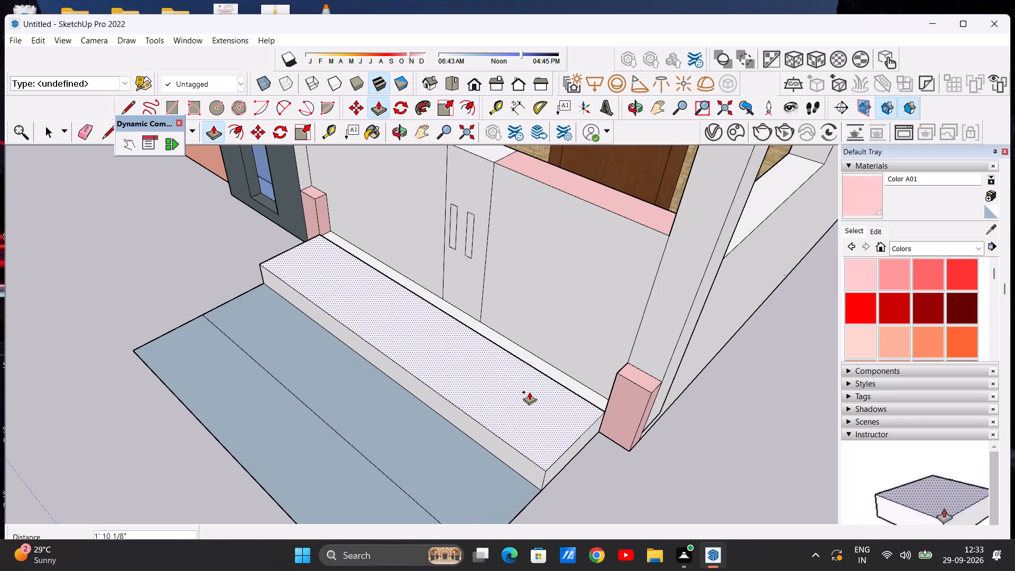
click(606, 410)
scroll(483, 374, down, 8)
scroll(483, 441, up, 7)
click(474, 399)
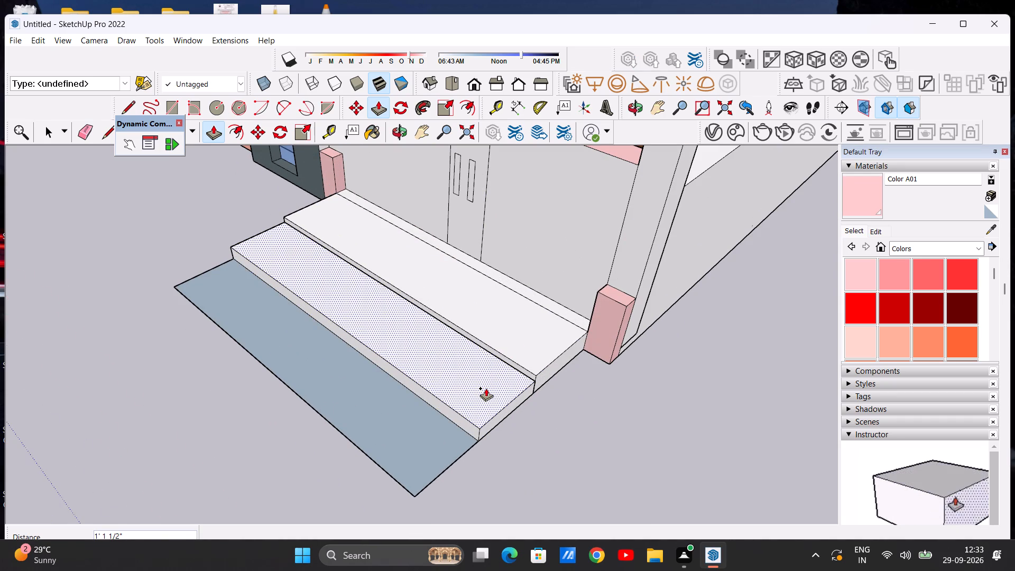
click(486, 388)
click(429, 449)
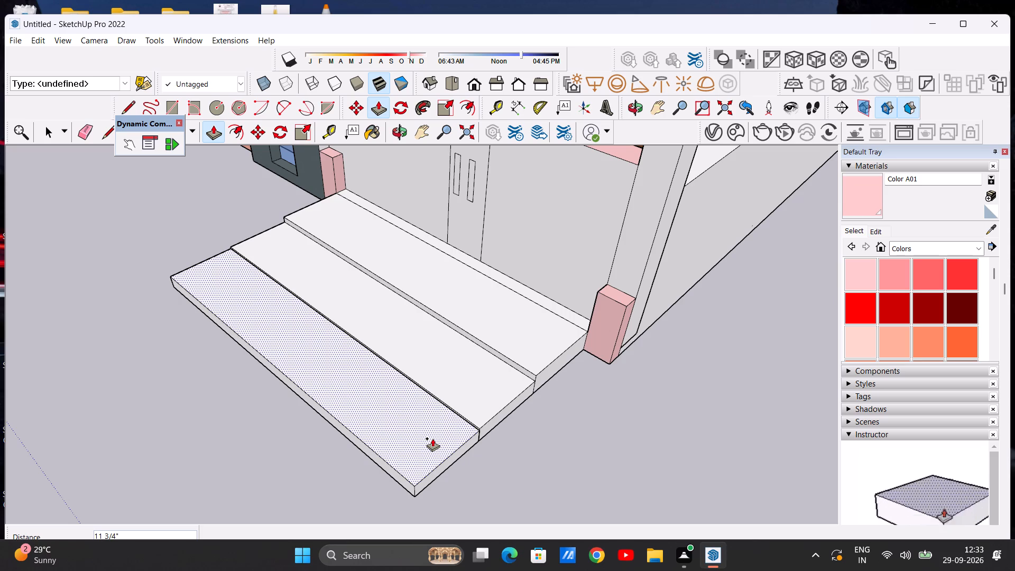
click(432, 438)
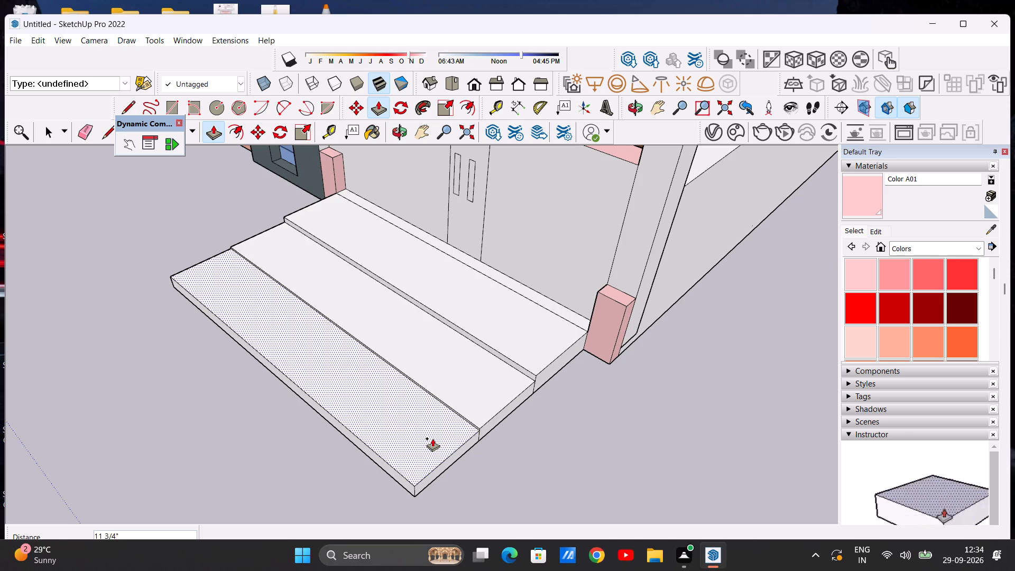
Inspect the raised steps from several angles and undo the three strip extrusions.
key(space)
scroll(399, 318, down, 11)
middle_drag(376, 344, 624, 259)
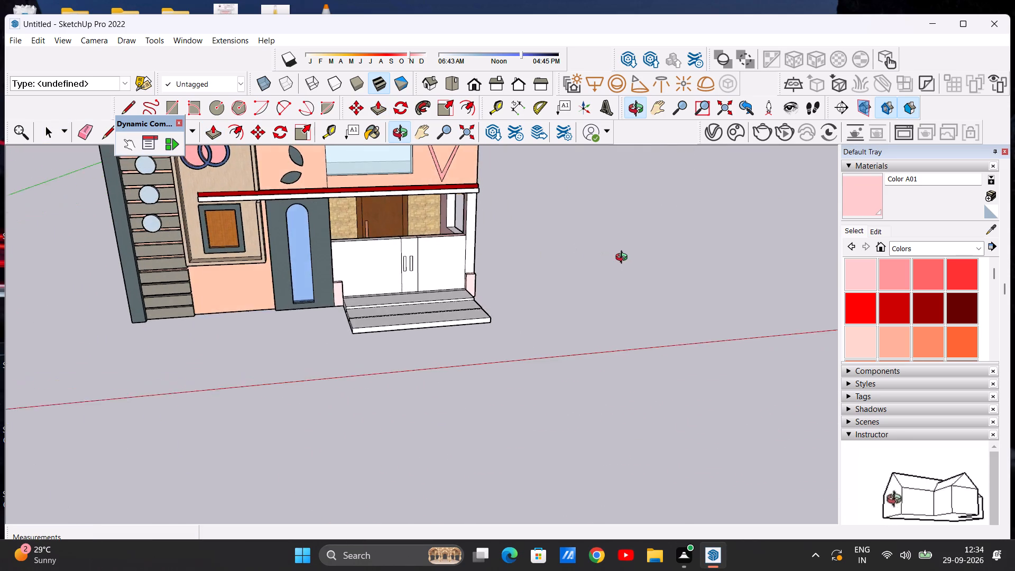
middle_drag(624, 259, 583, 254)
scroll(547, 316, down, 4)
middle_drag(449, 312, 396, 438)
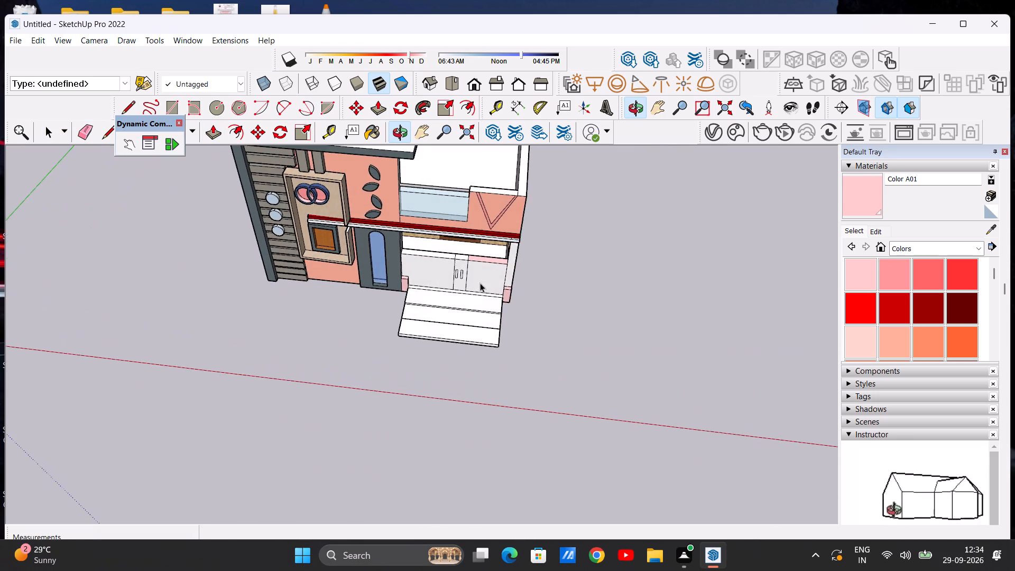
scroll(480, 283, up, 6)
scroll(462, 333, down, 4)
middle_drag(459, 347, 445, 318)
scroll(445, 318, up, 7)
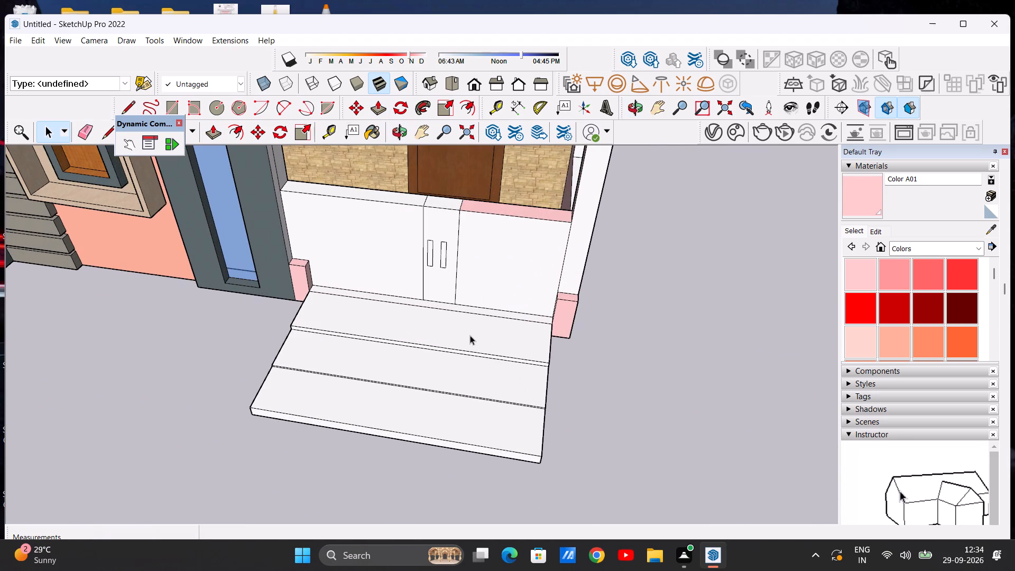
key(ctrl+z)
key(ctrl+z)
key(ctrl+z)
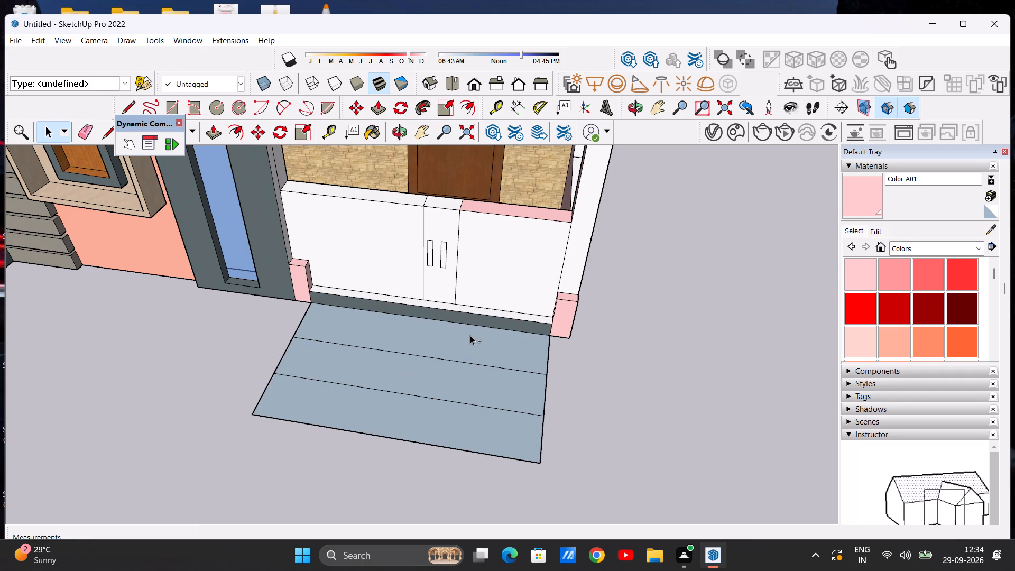
Undo the two cross lines dividing the ground rectangle.
key(ctrl+z)
key(ctrl+z)
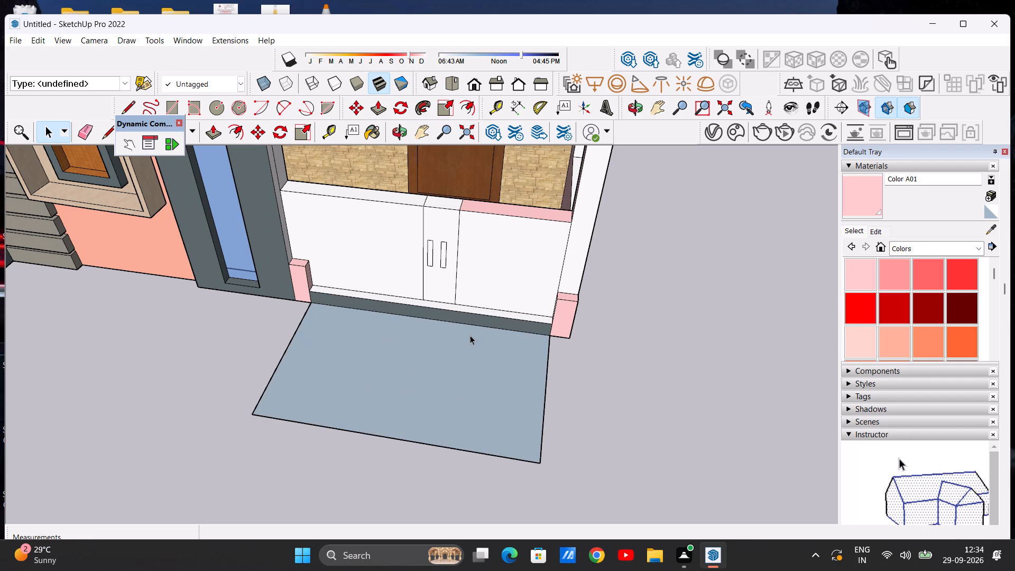
Draw a line about 25' 10 15/16" long across the ground rectangle, parallel to and near its outer edge.
scroll(466, 332, down, 6)
middle_drag(475, 309, 523, 438)
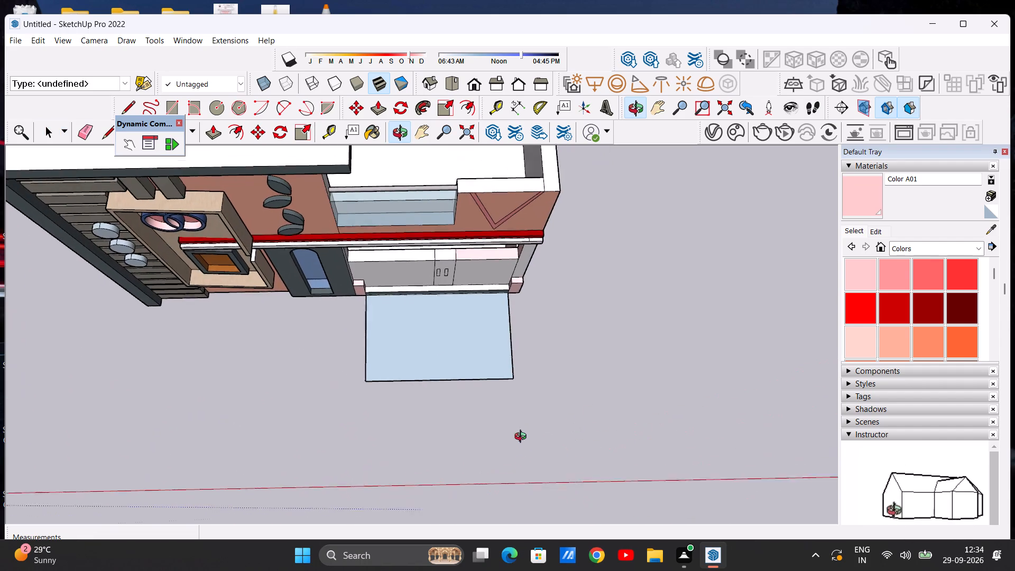
middle_drag(523, 438, 514, 444)
scroll(518, 396, up, 5)
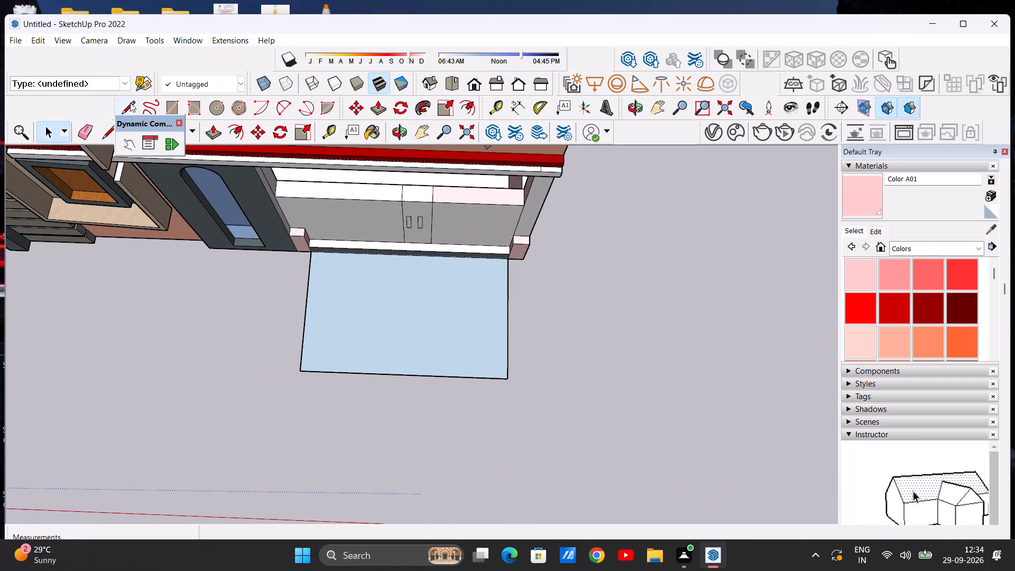
click(125, 104)
scroll(261, 300, up, 5)
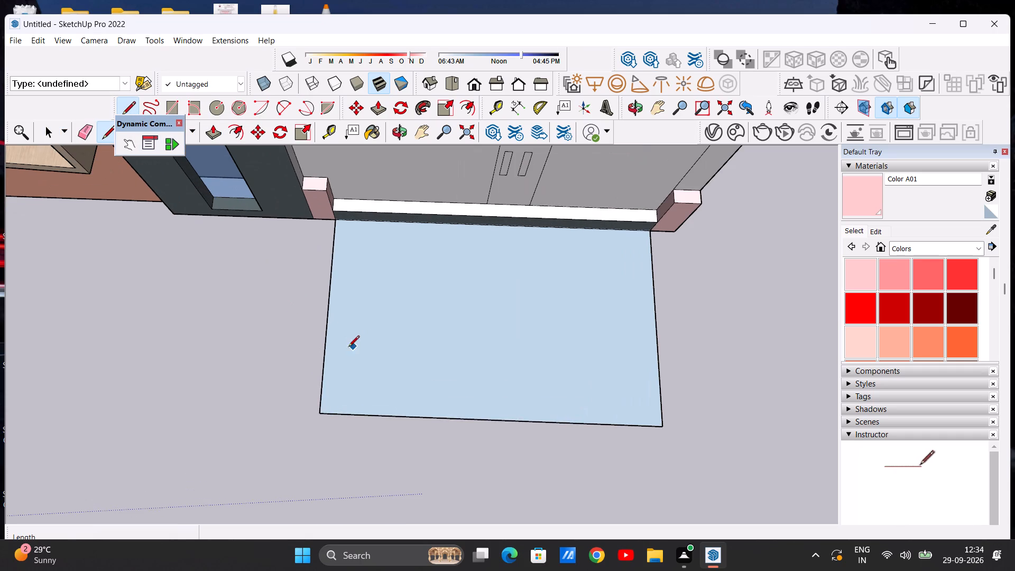
click(323, 363)
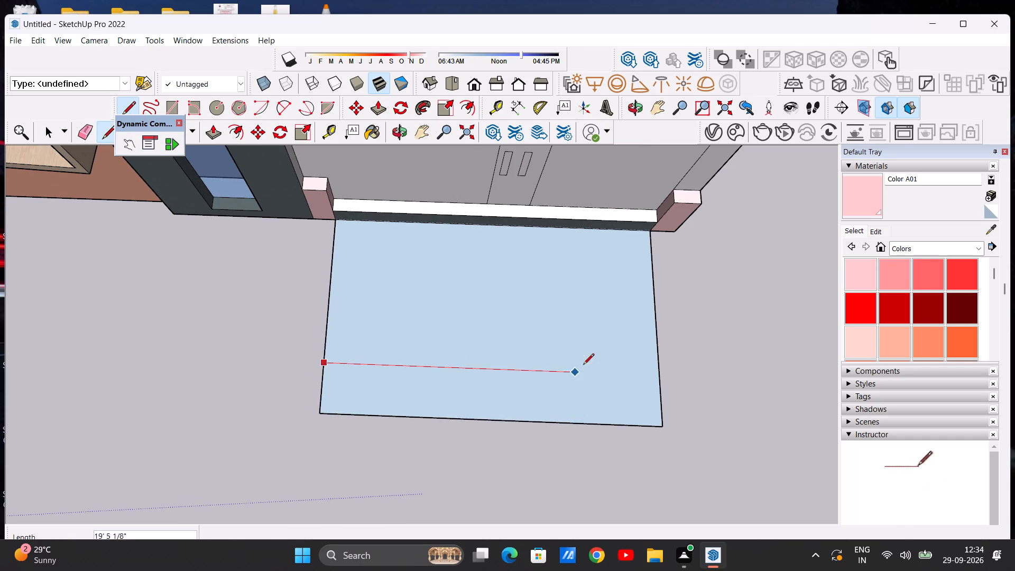
click(660, 379)
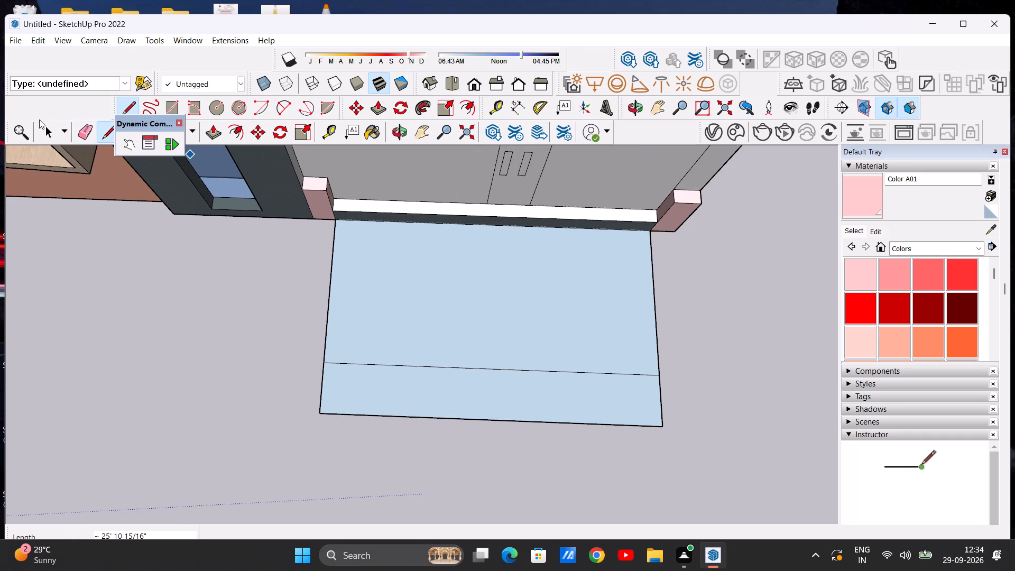
Erase the outer strip's side and end edges to shorten the ground rectangle to the cross line.
click(84, 135)
drag(308, 384, 349, 397)
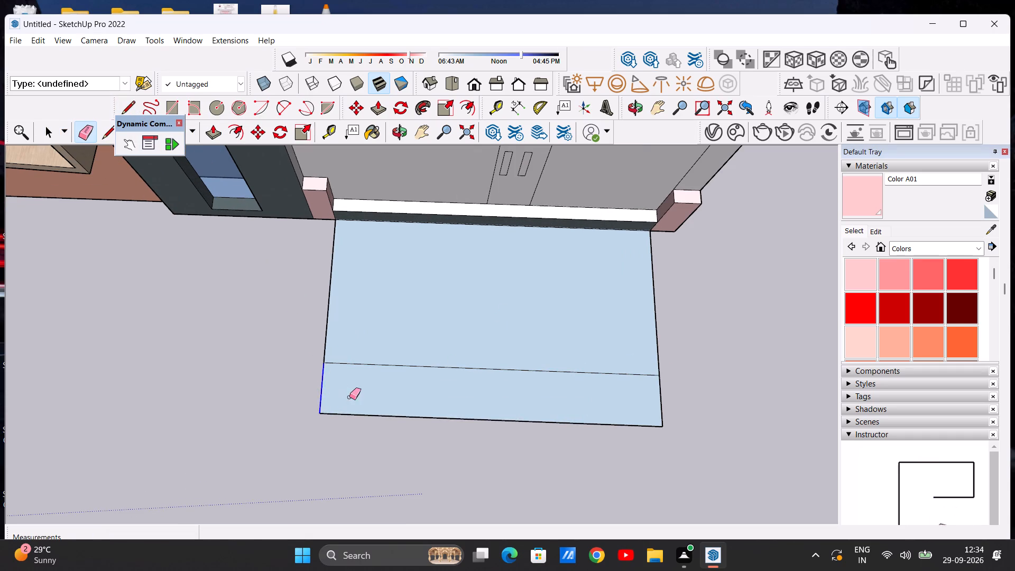
drag(349, 397, 349, 398)
drag(673, 402, 585, 444)
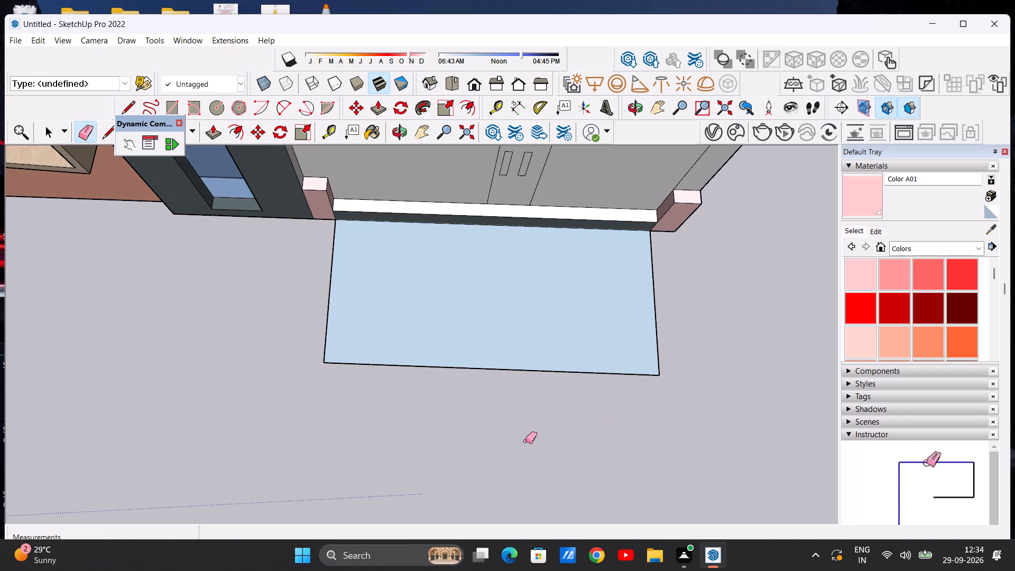
key(space)
Divide the shortened rectangle into three strips with two lines parallel to the front wall, each about 25' 10 15/16" long.
scroll(453, 353, down, 3)
scroll(615, 296, up, 4)
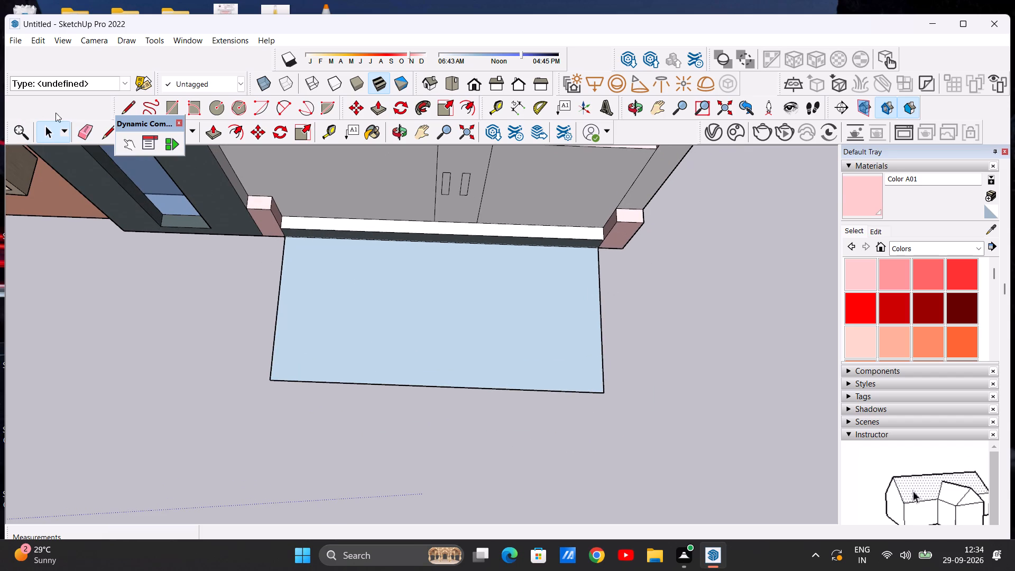
click(133, 102)
scroll(272, 273, up, 3)
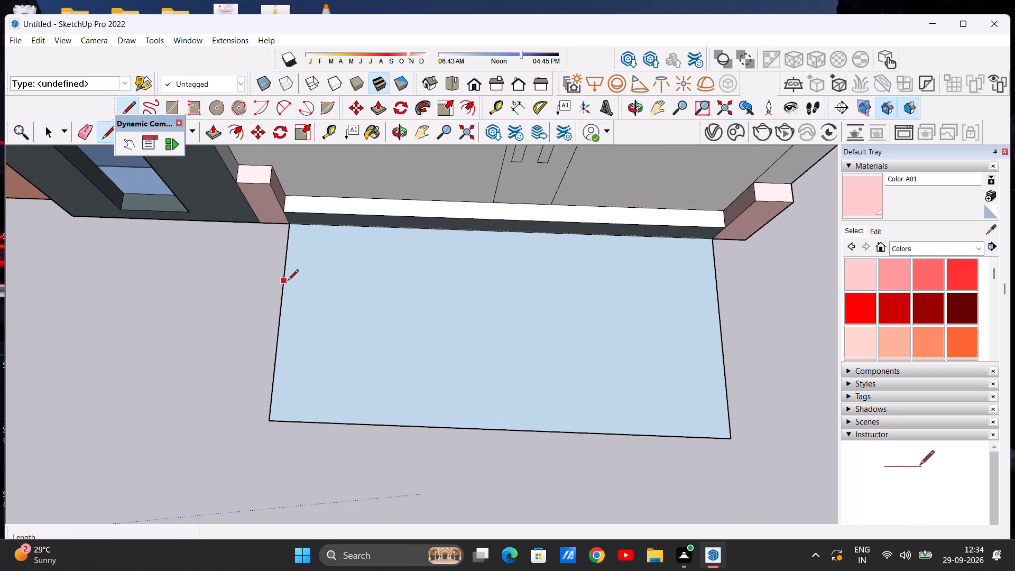
click(283, 282)
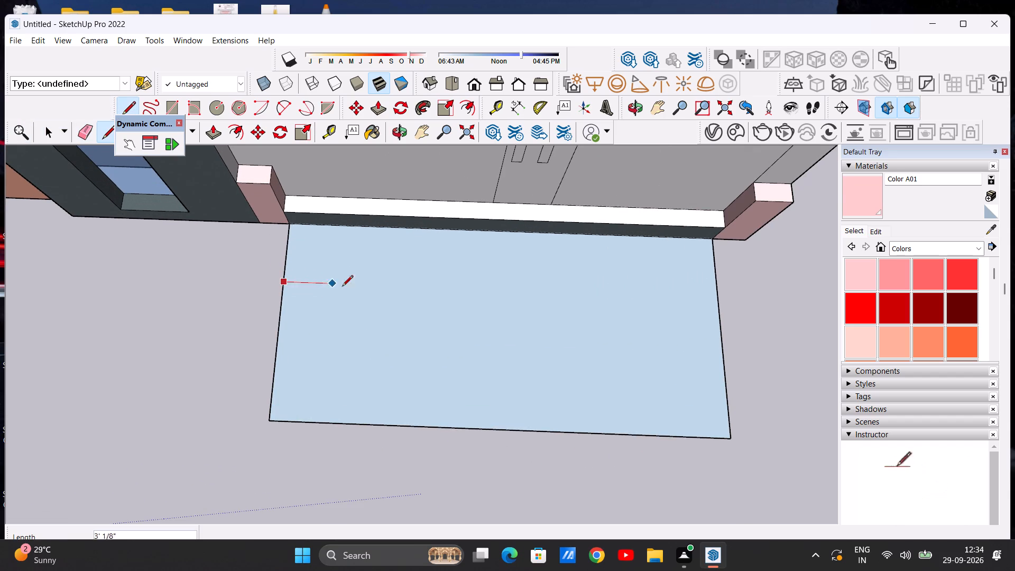
click(714, 296)
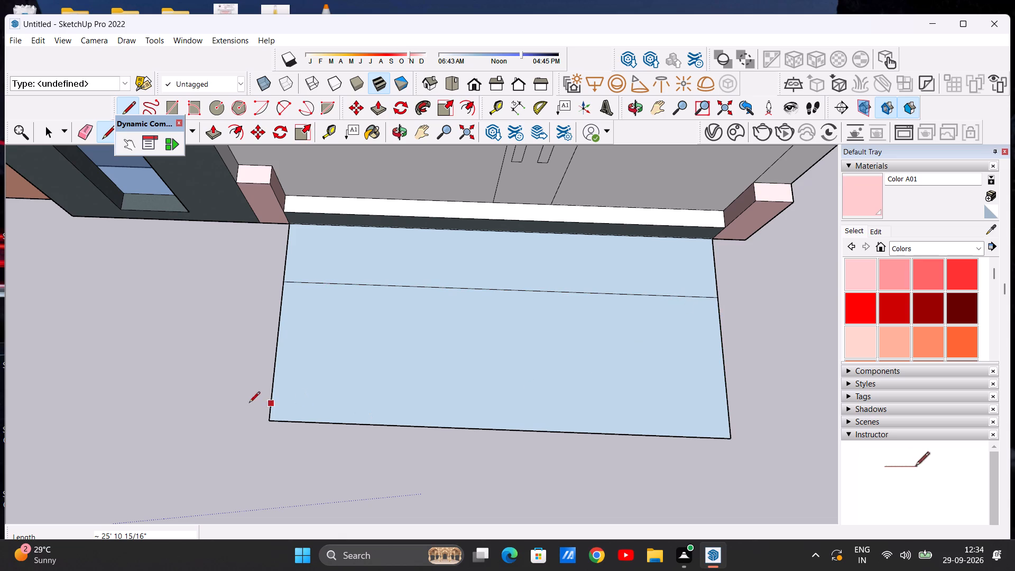
click(274, 351)
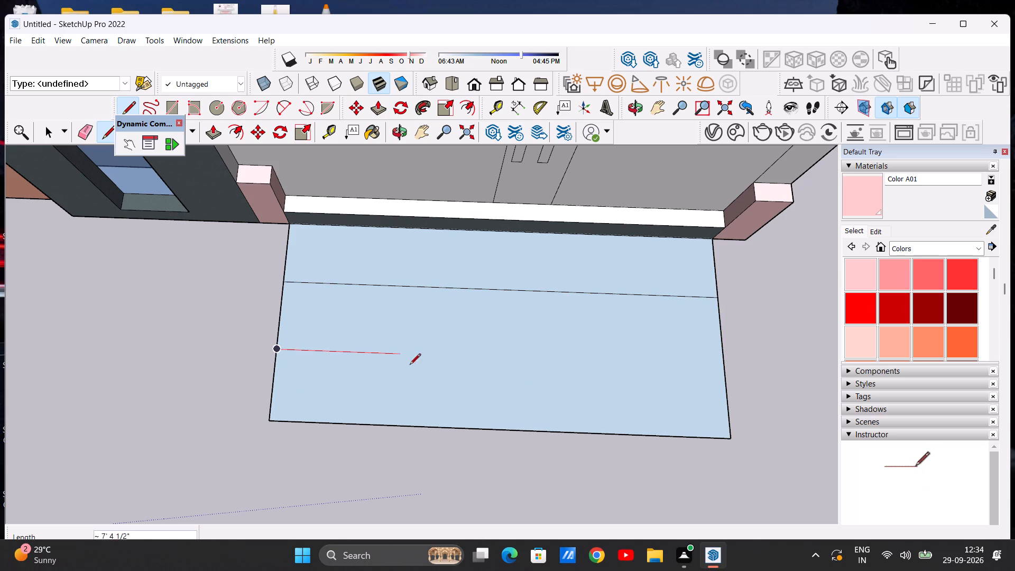
click(725, 368)
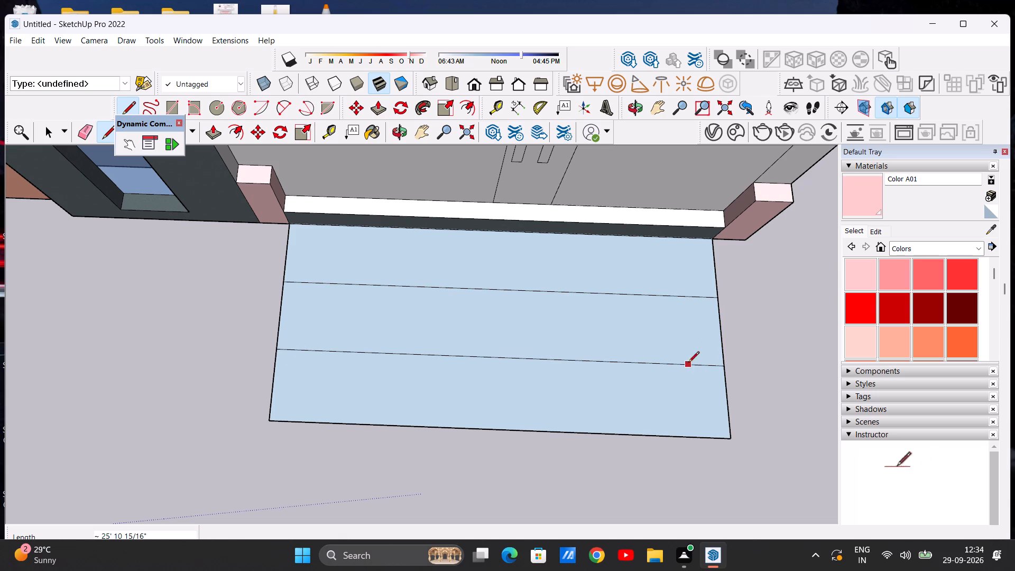
key(space)
Extrude the strip nearest the front wall upward 1' 7 1/4", level with the top of the wall's base band.
middle_drag(522, 305, 336, 290)
scroll(335, 267, down, 6)
middle_drag(476, 361, 320, 280)
scroll(447, 329, up, 2)
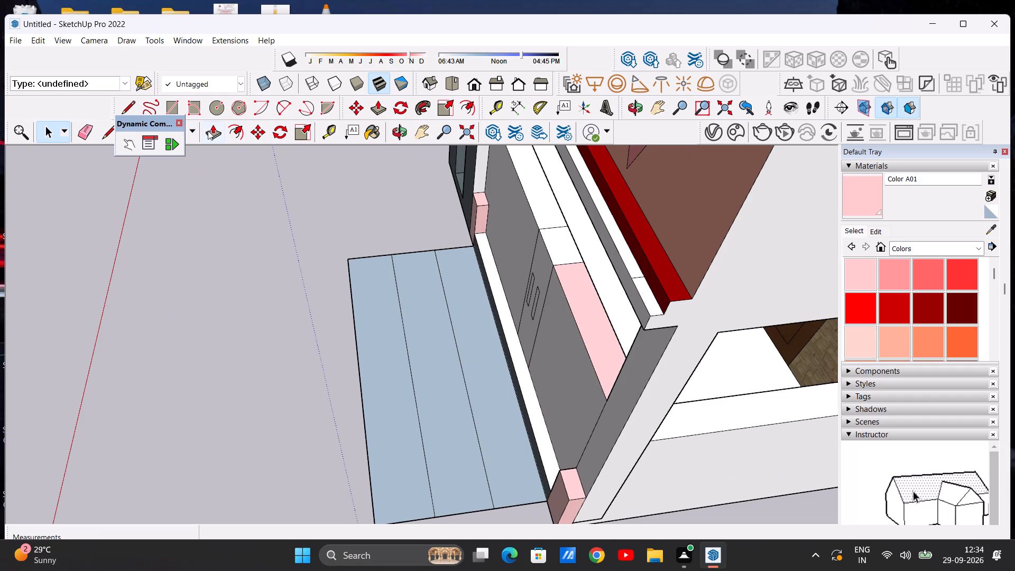
click(208, 131)
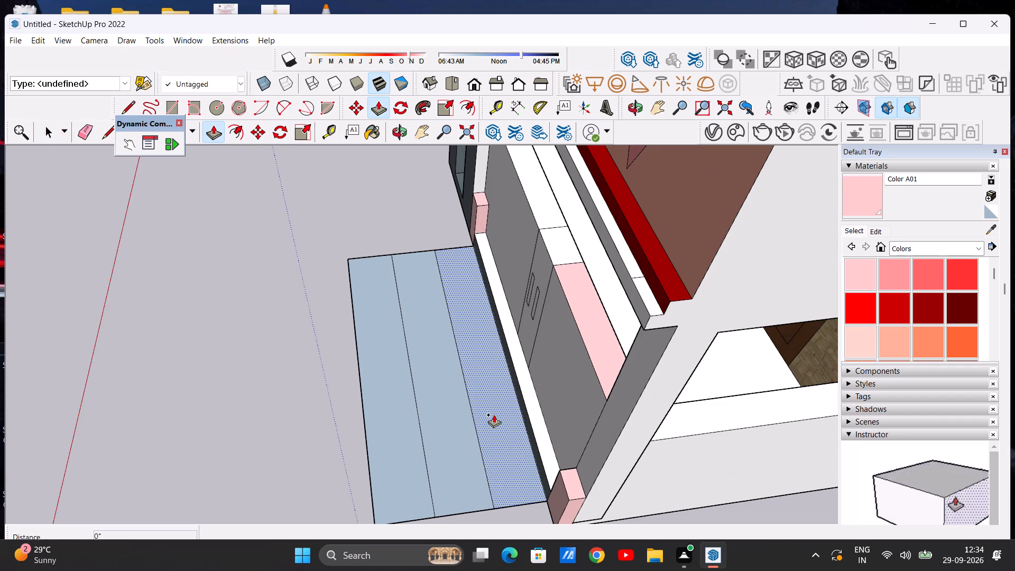
click(494, 415)
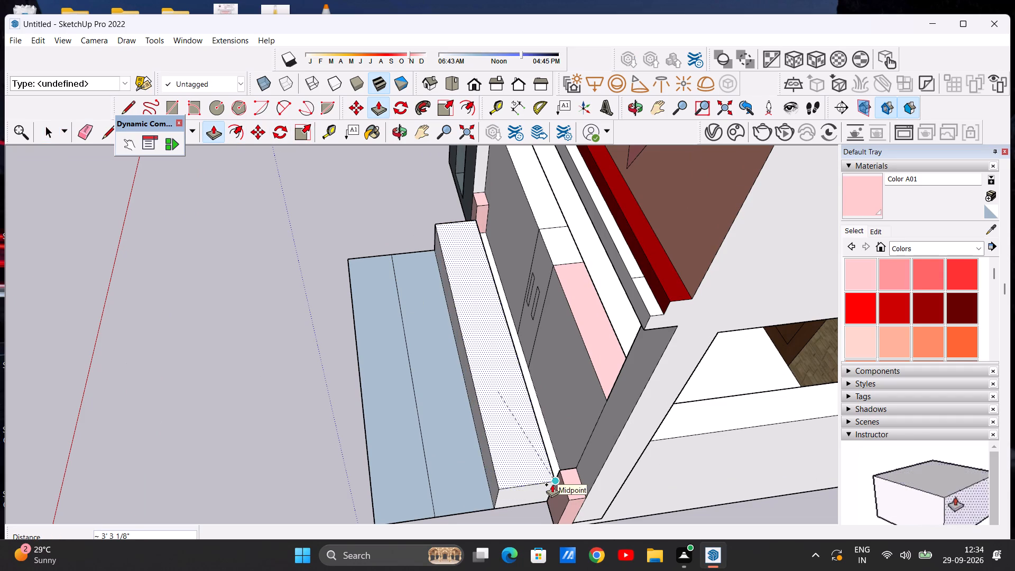
scroll(548, 435, up, 6)
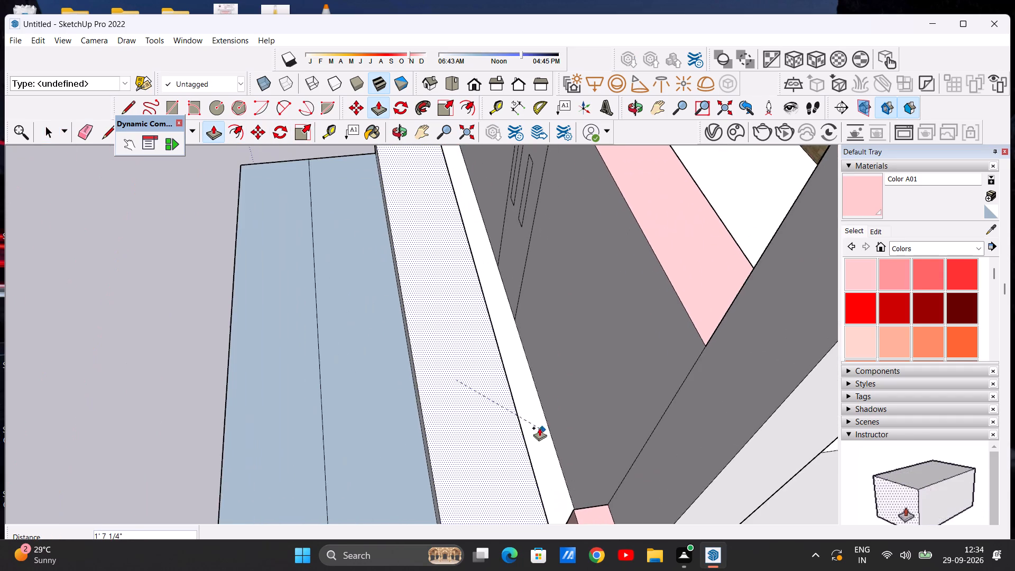
scroll(486, 382, down, 12)
scroll(479, 467, up, 6)
scroll(488, 388, up, 6)
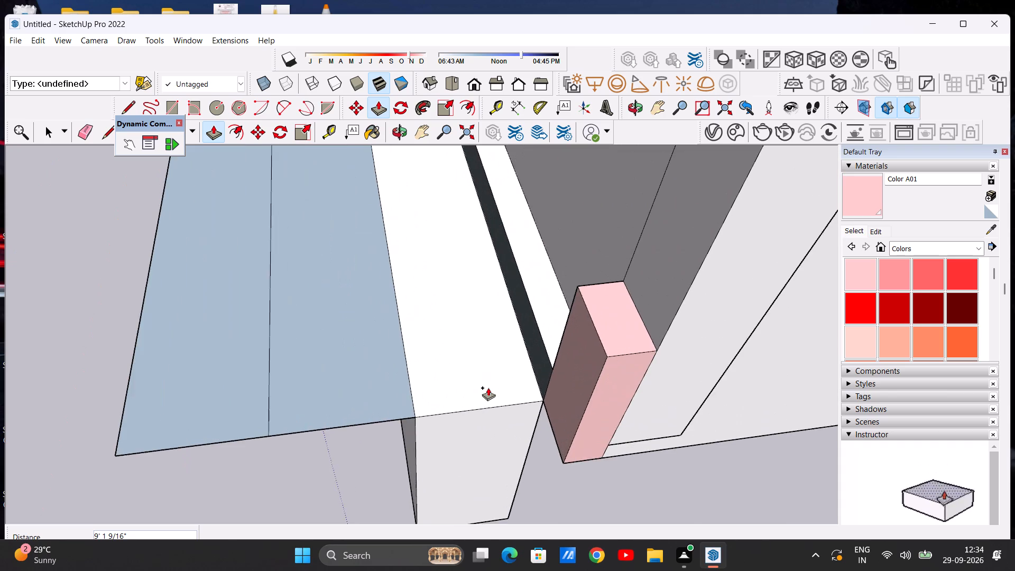
middle_drag(492, 382, 534, 362)
scroll(495, 381, up, 1)
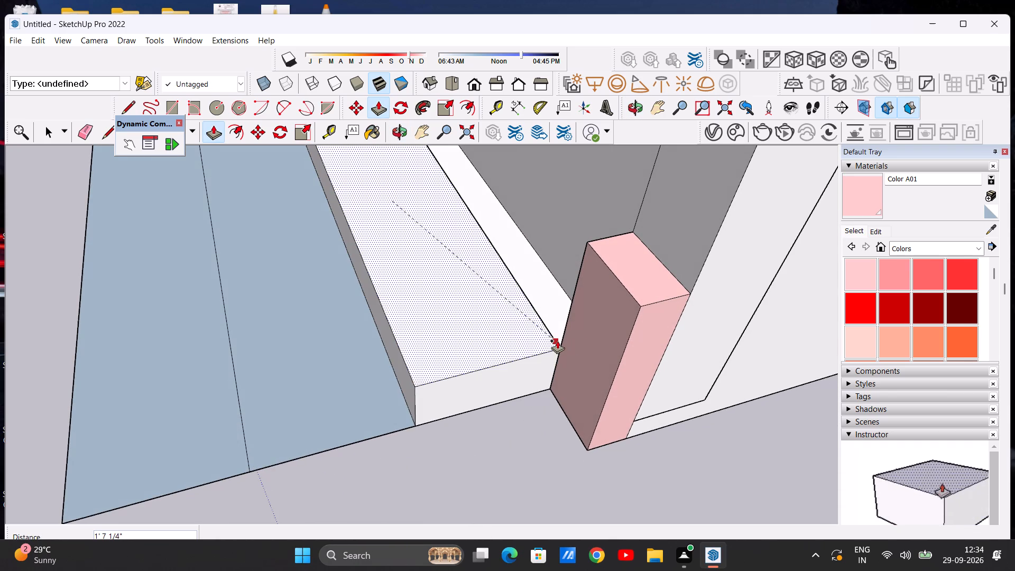
click(557, 340)
Extrude the middle strip upward about 1' 3 7/8" and the outermost strip about 10 13/16" to form the lower steps.
scroll(510, 351, down, 12)
scroll(432, 343, up, 8)
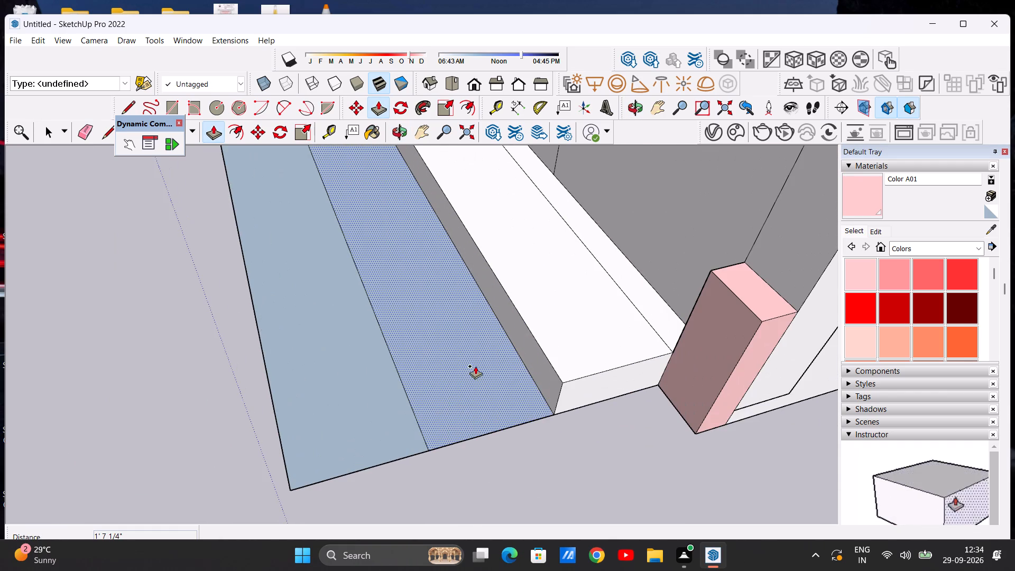
click(477, 372)
click(508, 349)
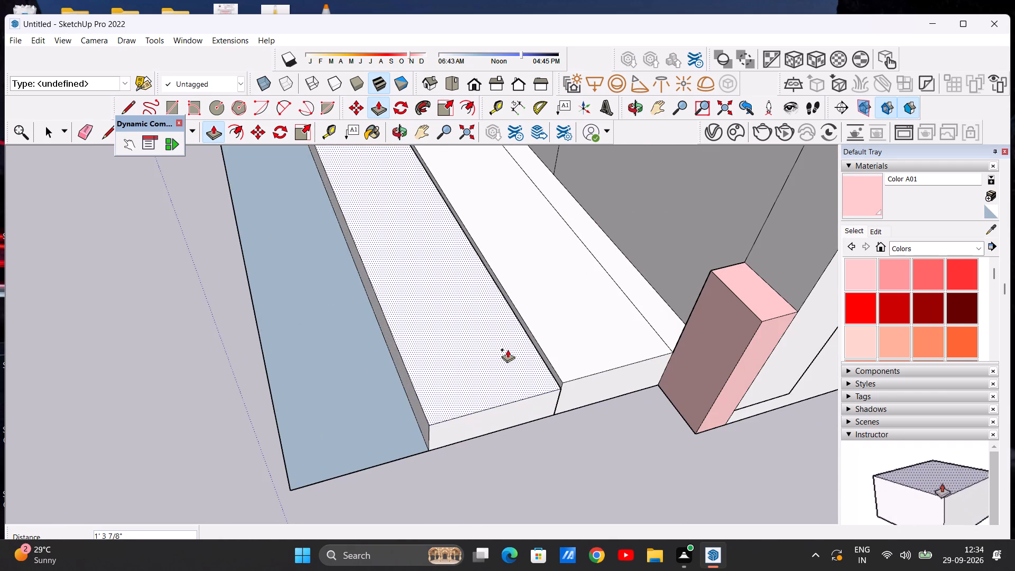
click(359, 421)
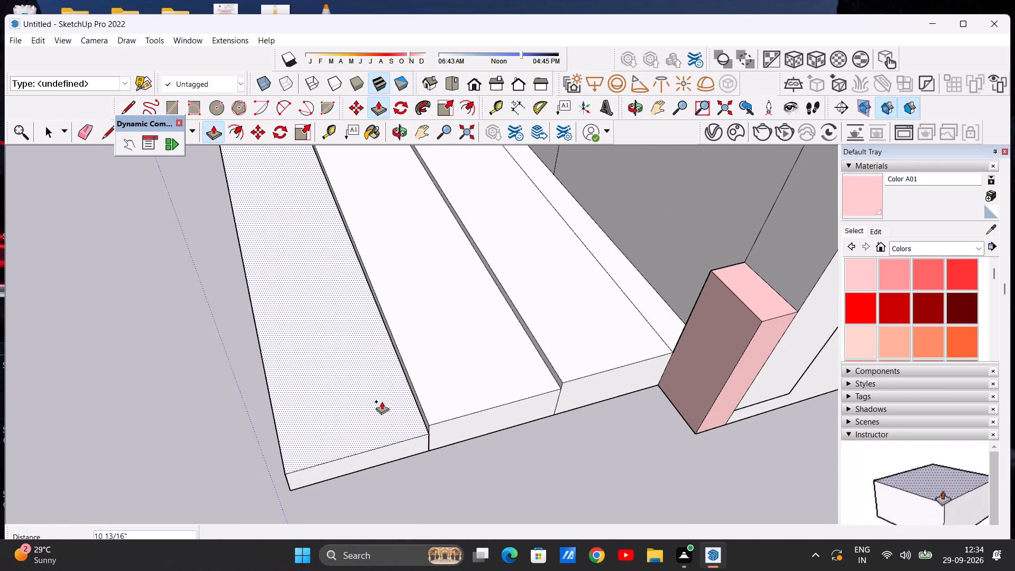
click(382, 401)
key(space)
scroll(386, 358, down, 14)
middle_drag(282, 341, 581, 267)
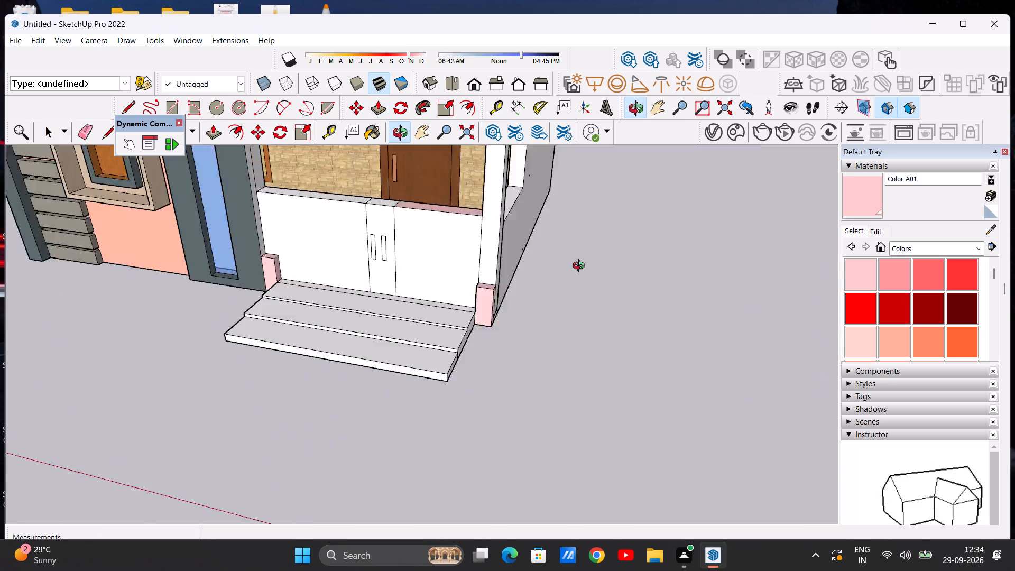
Push the front face of the lowest entrance step inward about 1' 1 1/2" to make its tread shallower.
middle_drag(581, 267, 529, 270)
scroll(525, 325, down, 7)
middle_drag(304, 389, 365, 382)
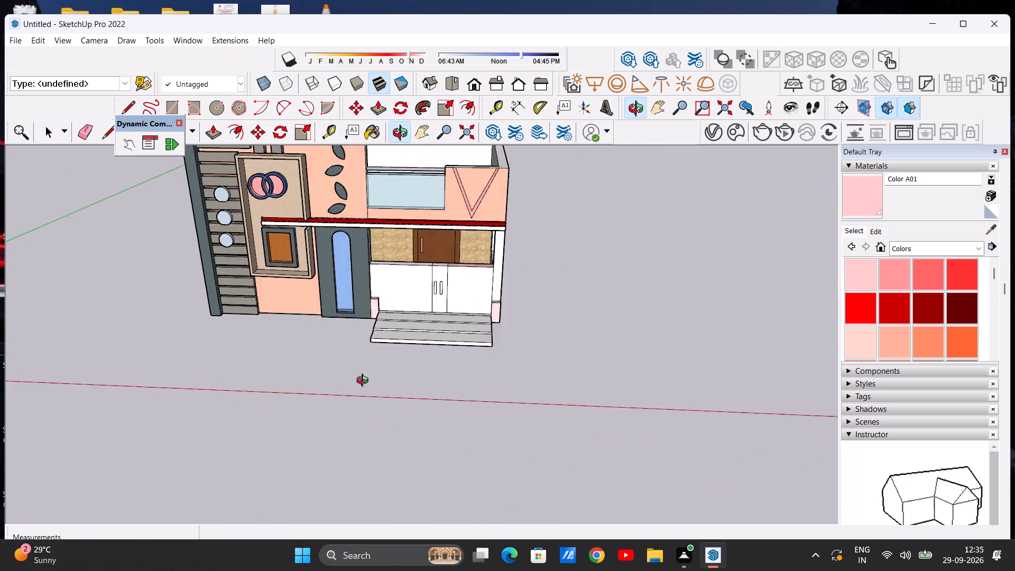
middle_drag(365, 382, 367, 323)
scroll(387, 317, up, 13)
scroll(347, 349, down, 7)
middle_drag(306, 376, 465, 376)
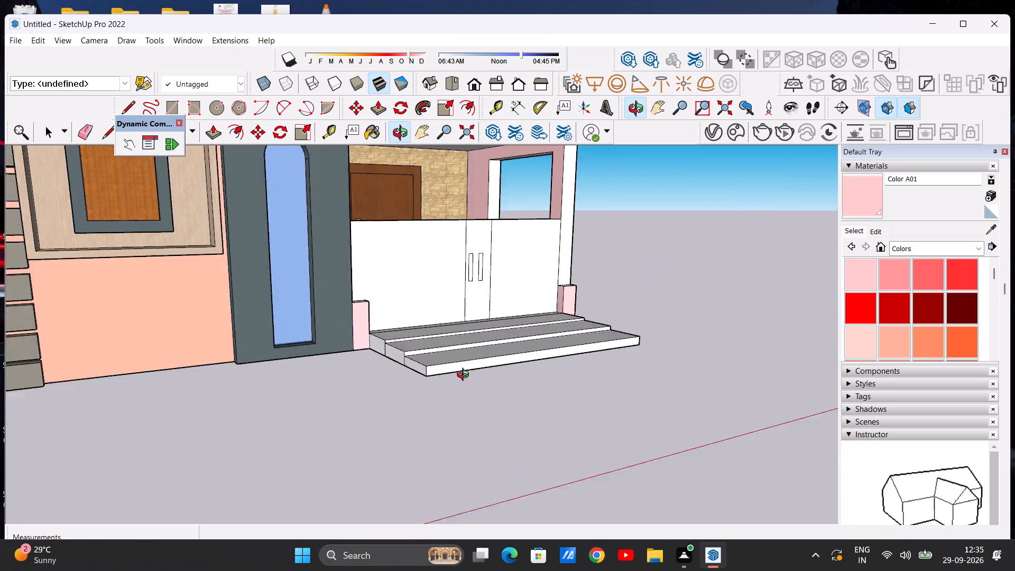
middle_drag(465, 376, 462, 390)
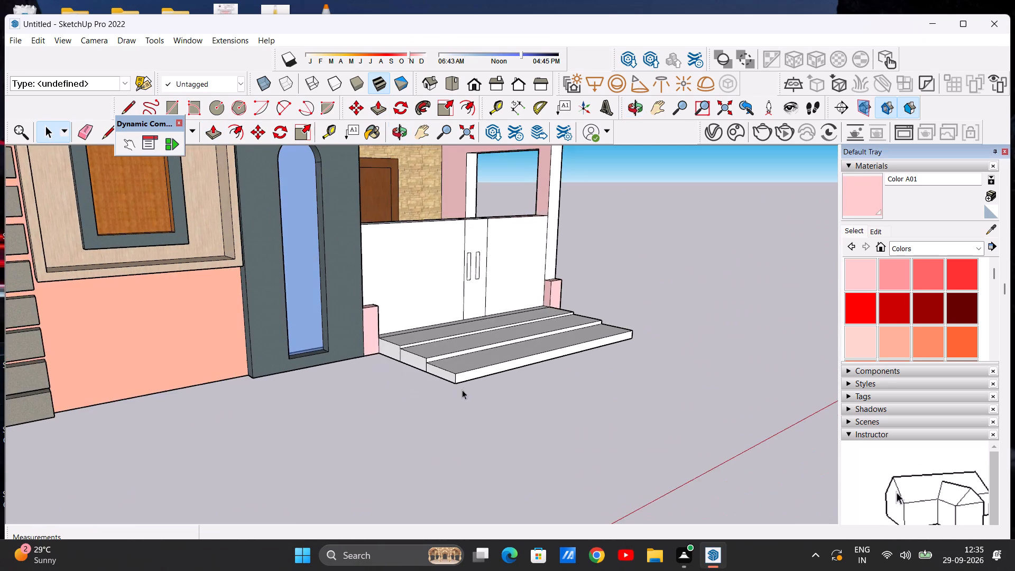
scroll(473, 377, up, 3)
middle_drag(415, 376, 462, 376)
scroll(504, 369, up, 2)
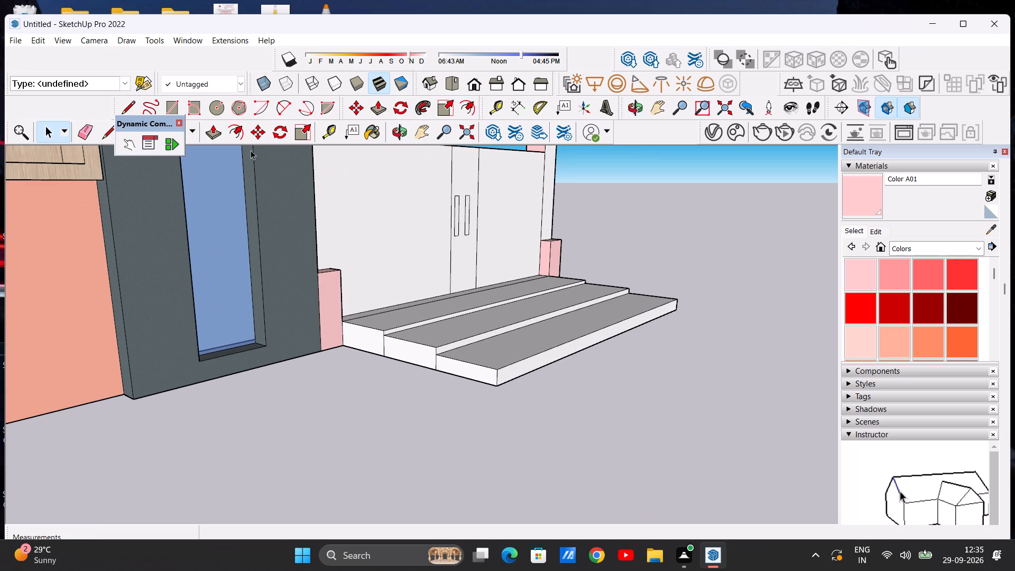
click(211, 125)
scroll(583, 404, up, 3)
click(493, 365)
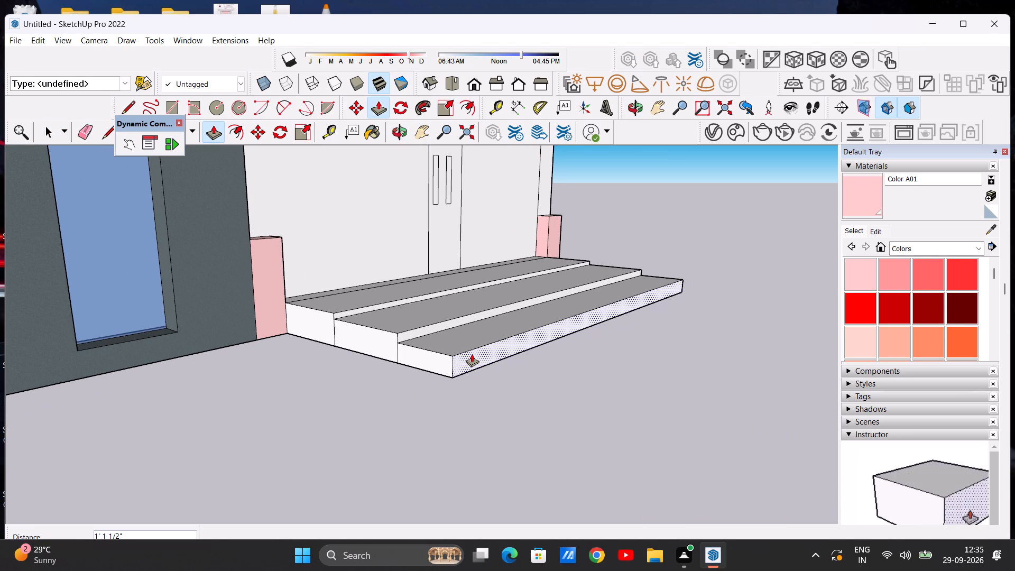
click(472, 354)
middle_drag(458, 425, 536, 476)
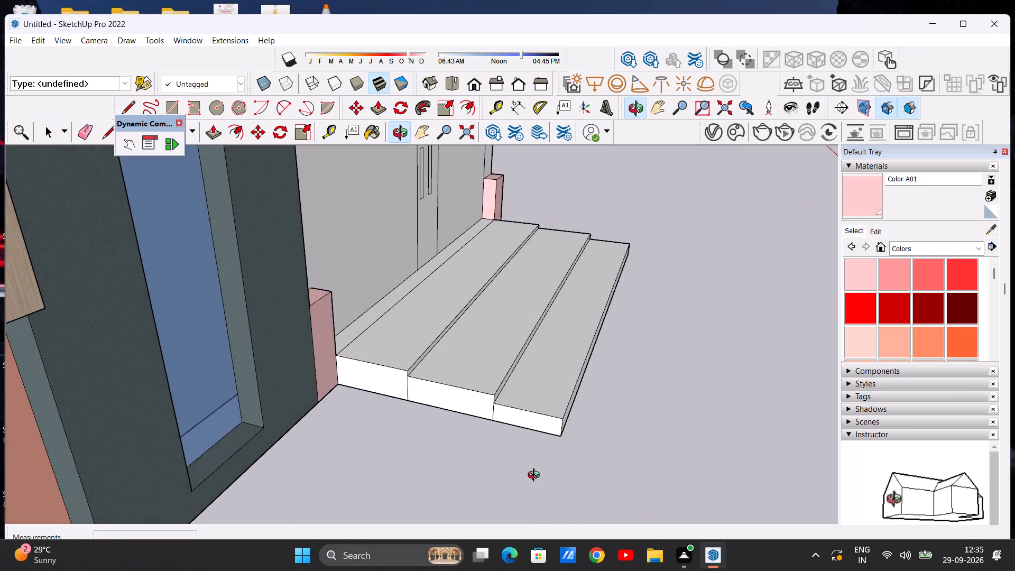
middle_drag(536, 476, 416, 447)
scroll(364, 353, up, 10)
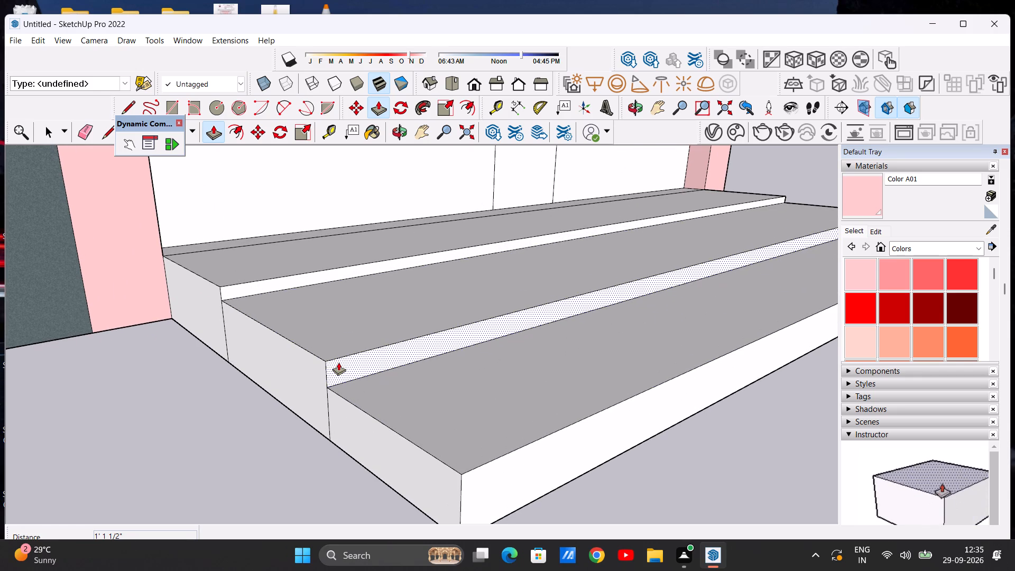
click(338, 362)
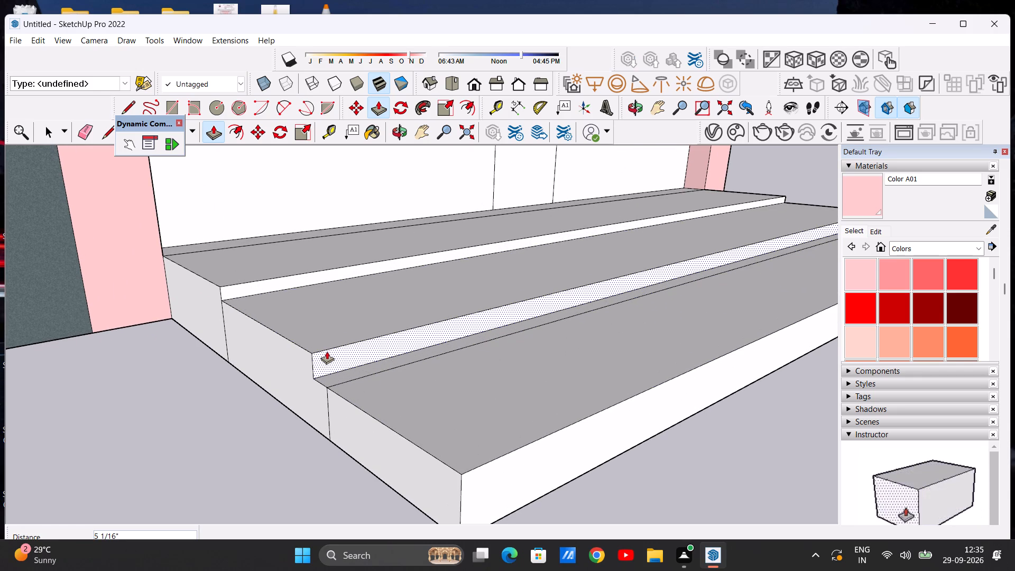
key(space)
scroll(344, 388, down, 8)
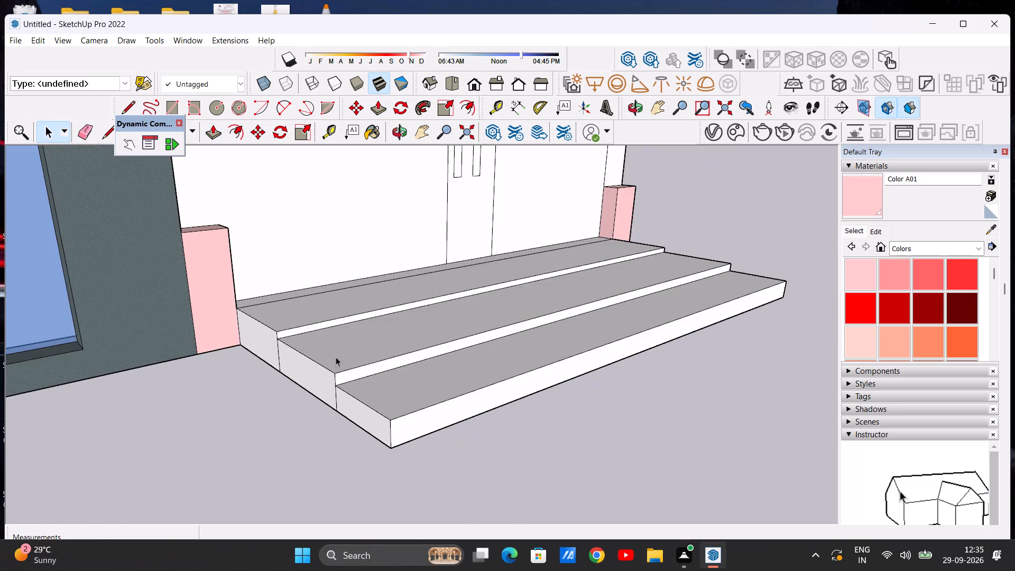
Examine the entrance steps and the front wall from above, from the front and at close range.
scroll(336, 357, down, 2)
middle_drag(479, 398, 284, 398)
key(space)
scroll(292, 404, down, 13)
middle_drag(330, 300, 317, 397)
scroll(422, 296, up, 8)
middle_drag(377, 338, 411, 417)
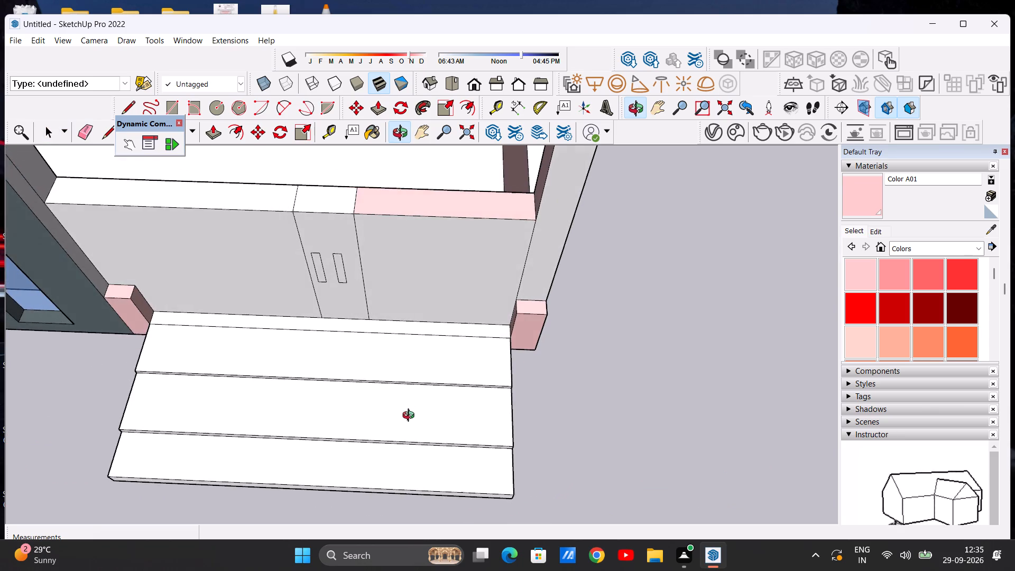
middle_drag(411, 417, 403, 301)
scroll(403, 301, up, 1)
scroll(394, 314, down, 4)
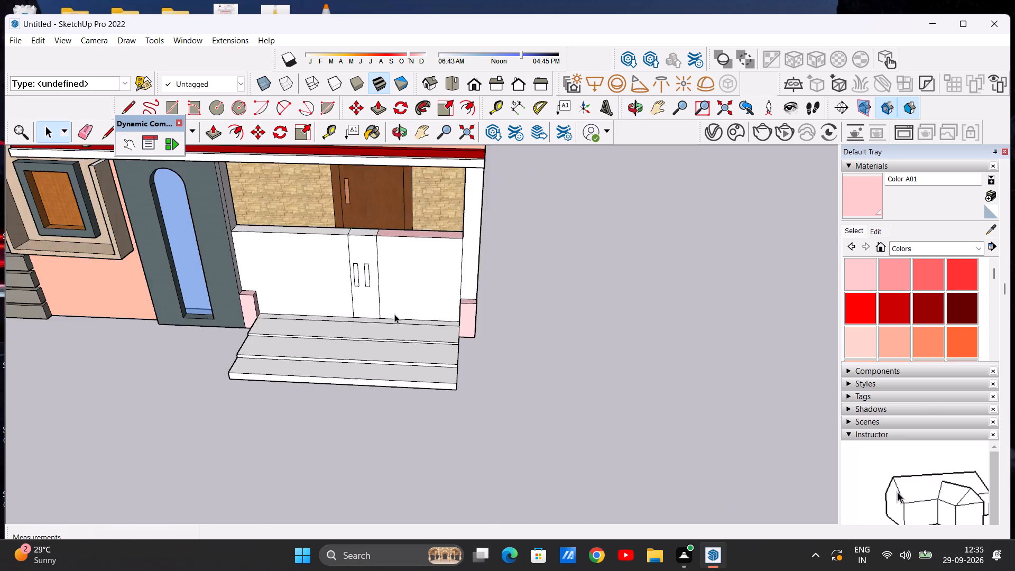
scroll(394, 314, down, 8)
middle_drag(384, 324, 413, 237)
scroll(397, 318, up, 9)
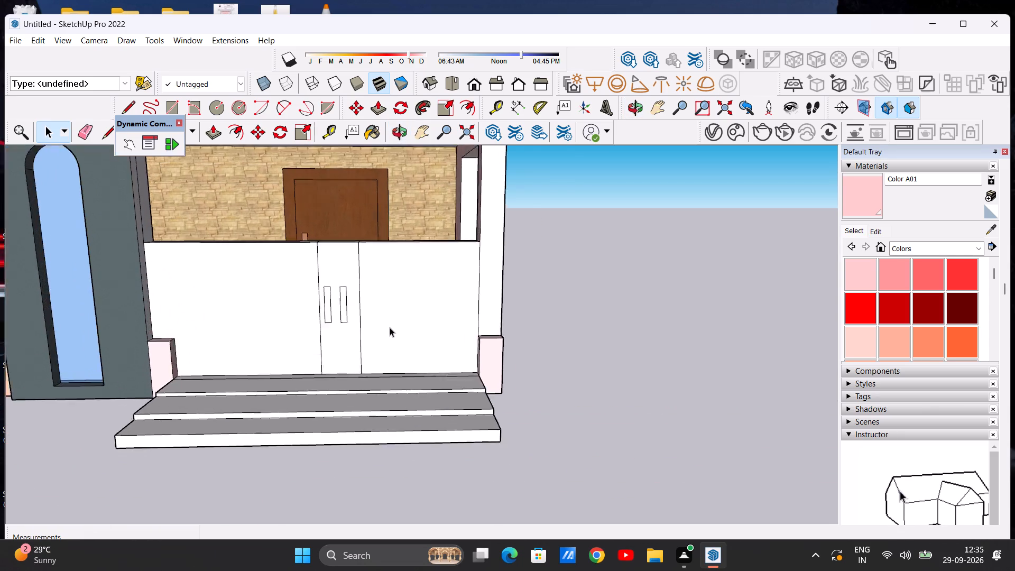
scroll(390, 327, up, 3)
scroll(393, 327, down, 10)
middle_drag(400, 337, 398, 314)
scroll(429, 310, up, 6)
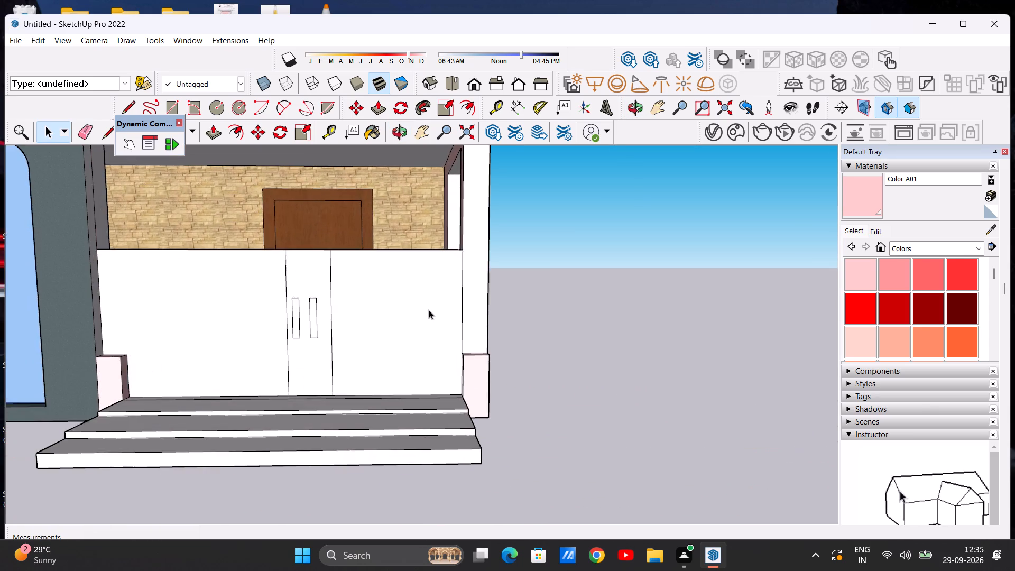
scroll(429, 310, down, 5)
scroll(371, 309, up, 5)
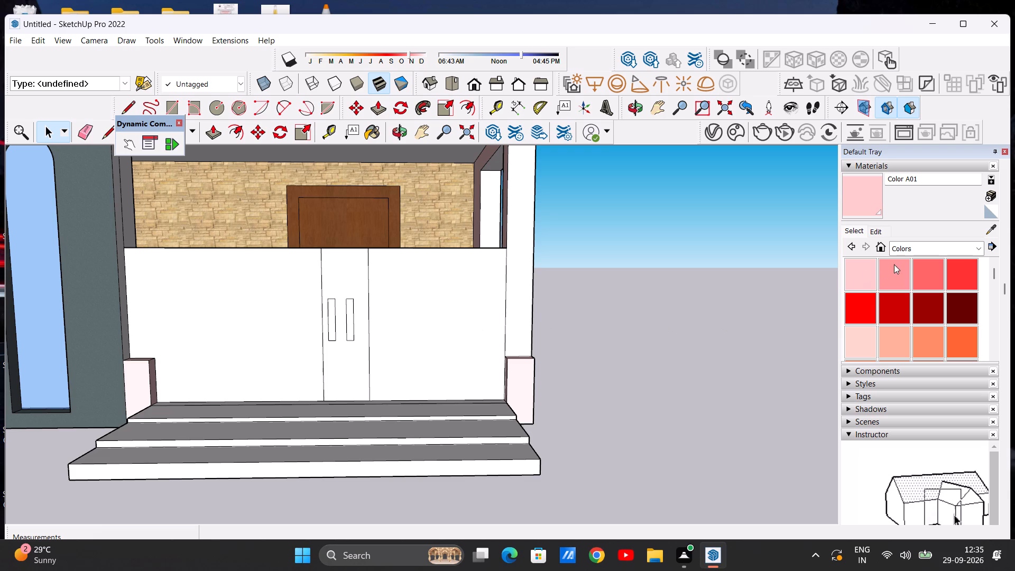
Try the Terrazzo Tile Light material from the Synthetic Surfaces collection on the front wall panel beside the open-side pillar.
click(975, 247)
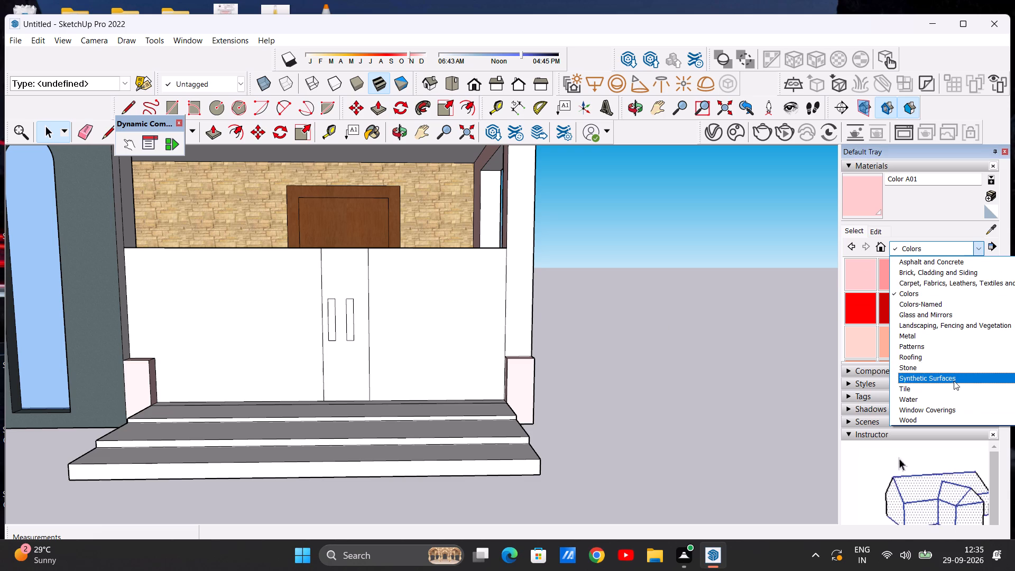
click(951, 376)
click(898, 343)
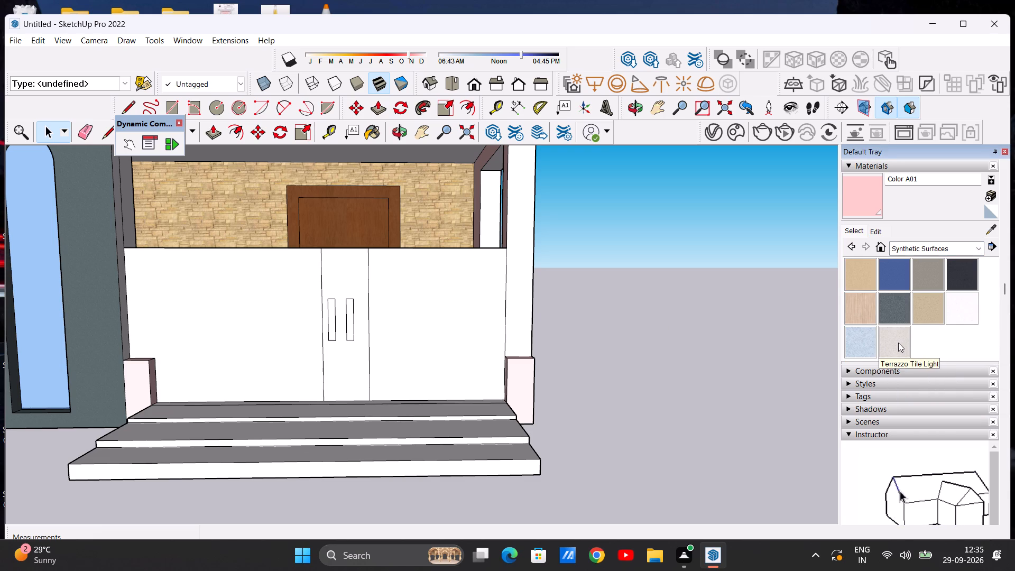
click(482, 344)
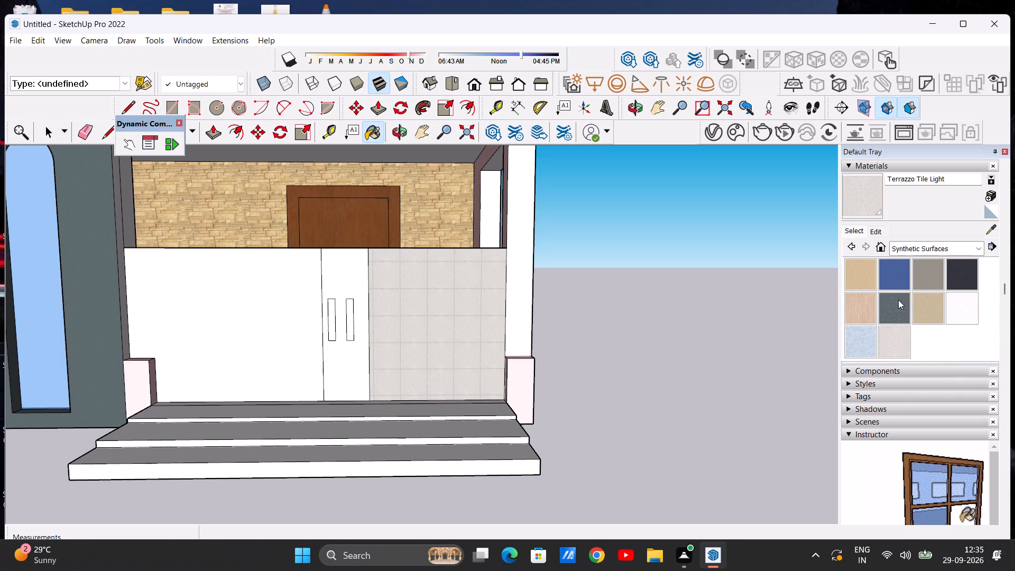
Paint the front wall panels on both sides of the narrow middle strip with Formica Graystone.
click(929, 269)
click(494, 321)
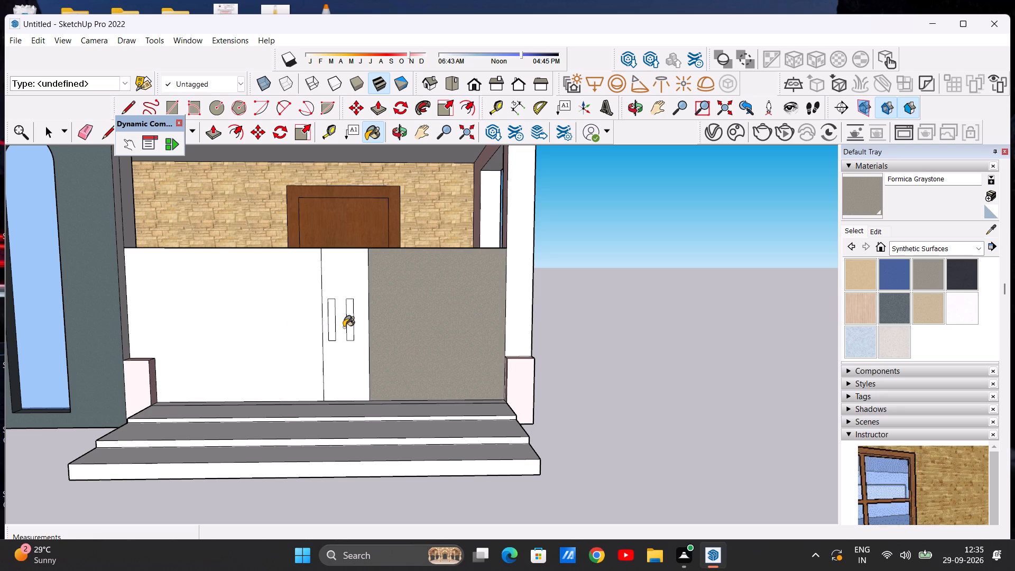
click(281, 328)
Paint the narrow middle strip of the front wall with Formica Beige.
scroll(484, 346, down, 10)
scroll(447, 340, up, 7)
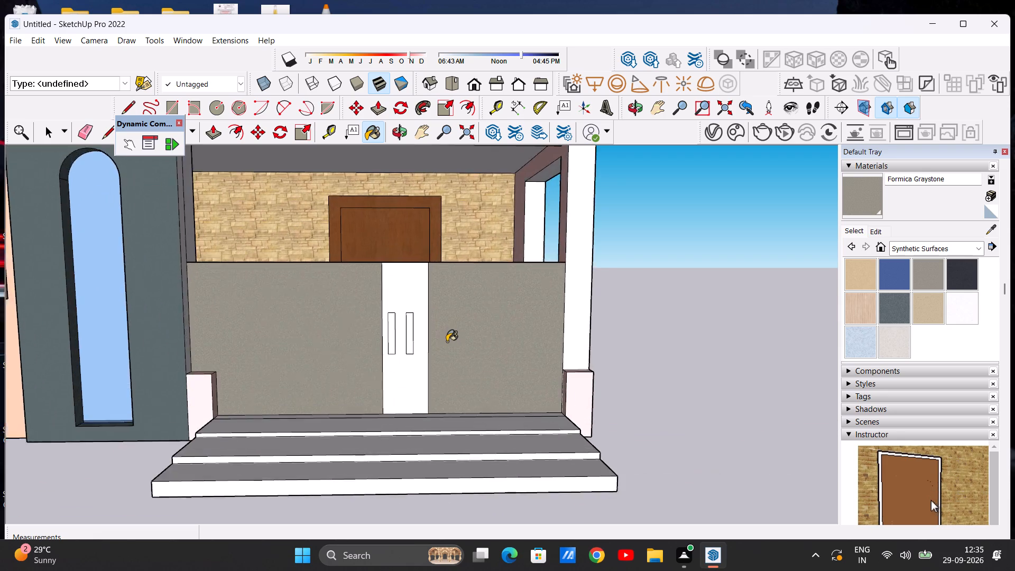
scroll(447, 342, up, 4)
click(858, 280)
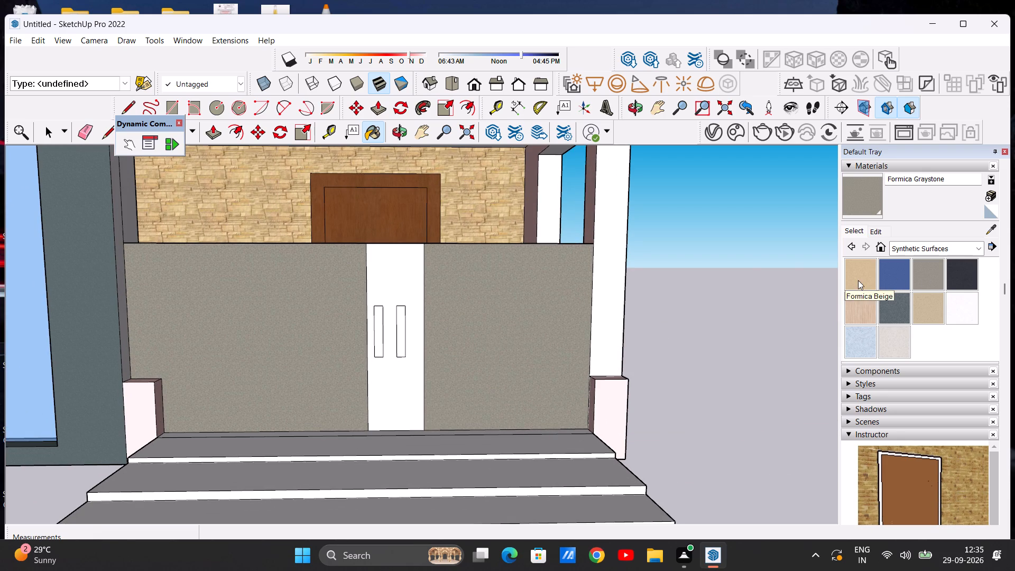
click(416, 275)
Paint the two small vertical handle rectangles on the middle strip with Formica Laminate Dark.
scroll(358, 308, down, 7)
scroll(383, 315, up, 6)
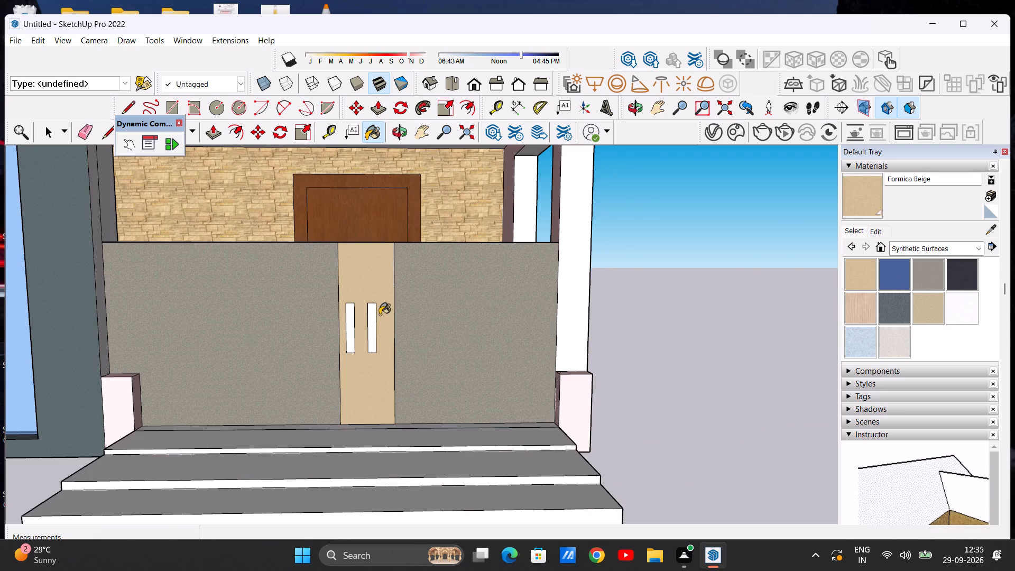
click(962, 265)
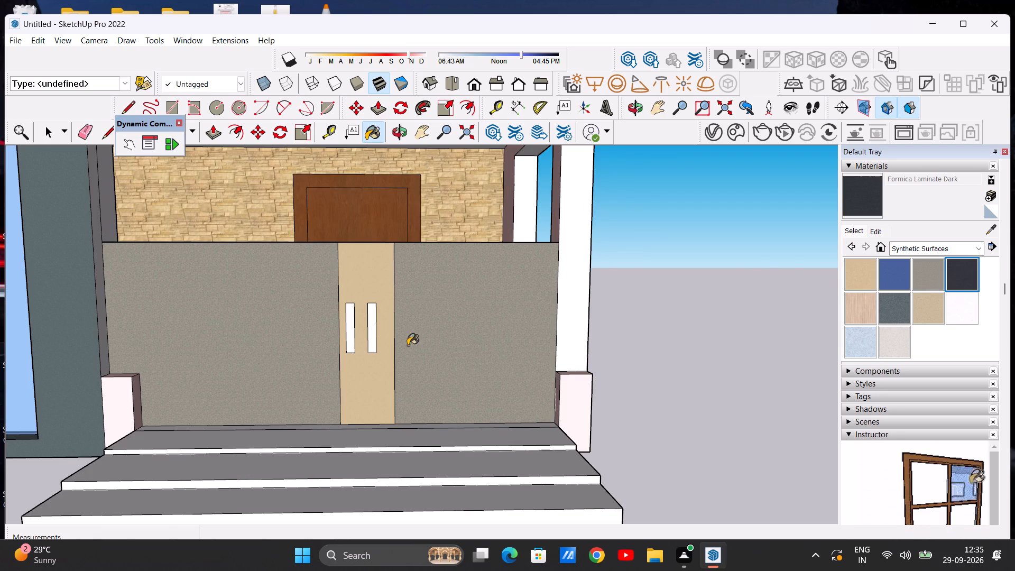
scroll(325, 345, up, 5)
click(364, 328)
click(403, 326)
Paint the top faces of the two front wall panels with Formica Graystone.
scroll(407, 328, down, 16)
middle_drag(344, 321, 333, 432)
scroll(375, 277, up, 8)
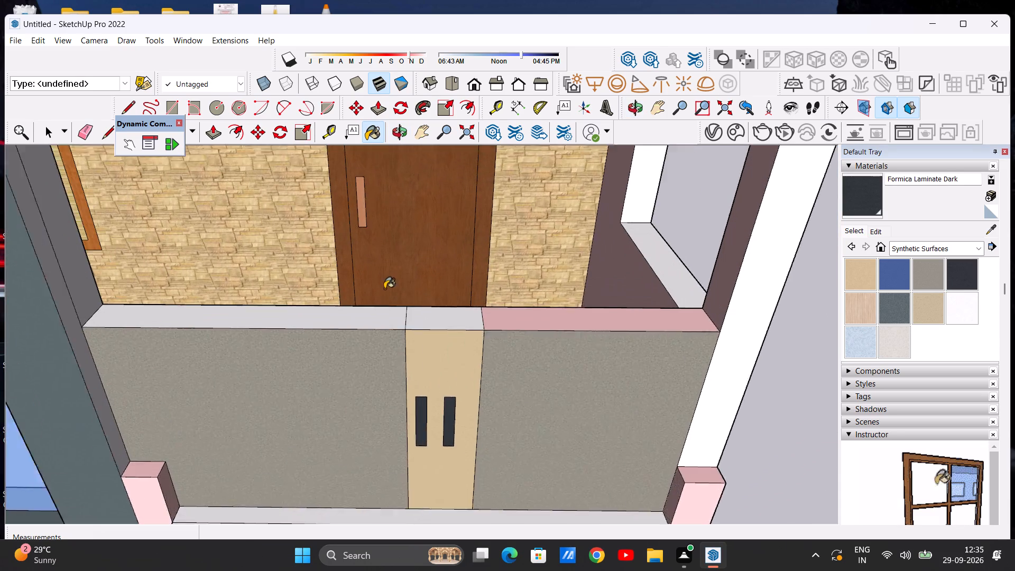
scroll(384, 289, up, 1)
click(935, 271)
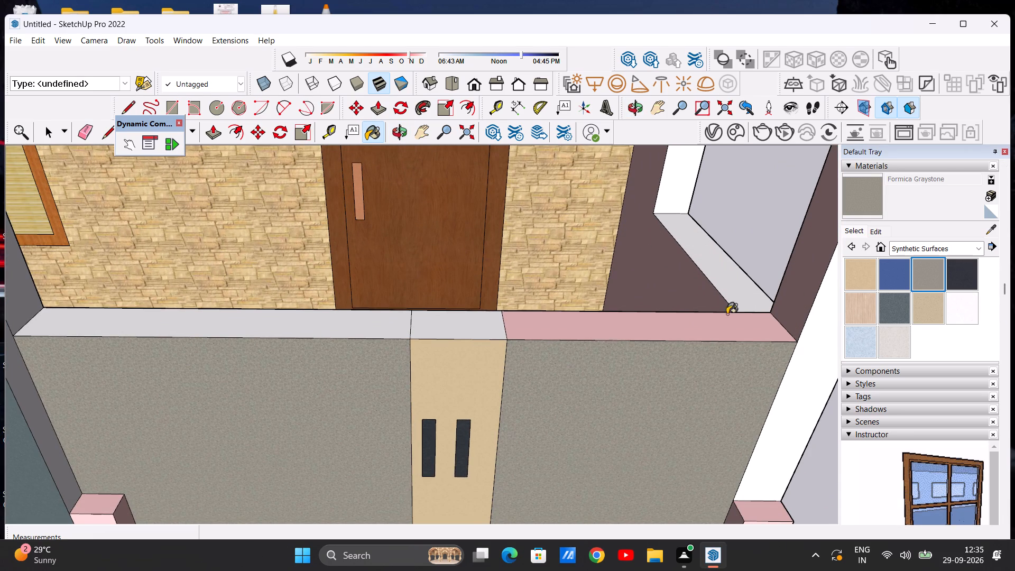
scroll(616, 345, up, 5)
click(631, 325)
scroll(662, 311, down, 8)
scroll(312, 331, up, 4)
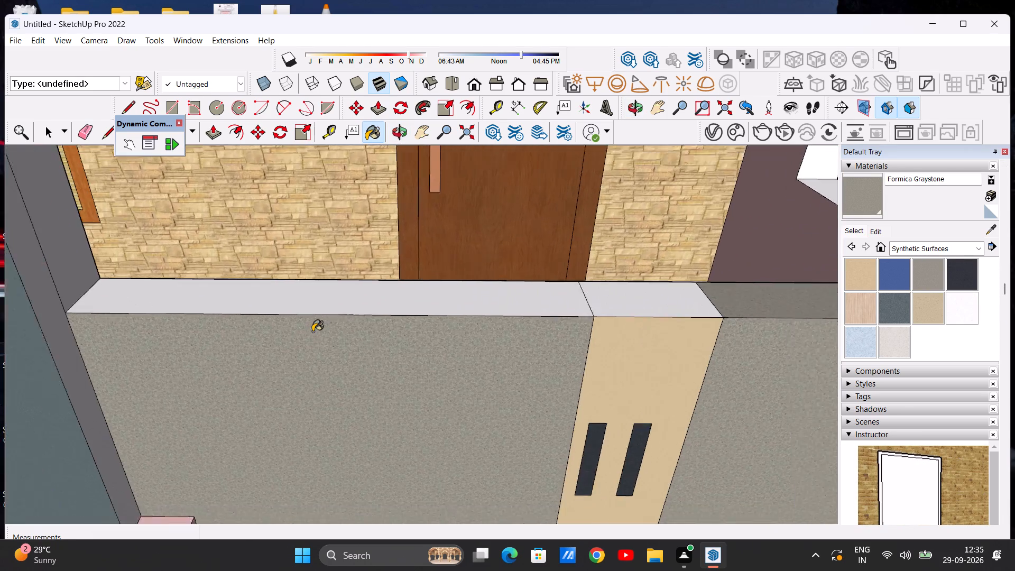
scroll(312, 331, up, 2)
click(368, 299)
Paint the top face of the front wall's middle strip with Formica Beige.
scroll(363, 319, down, 12)
click(864, 272)
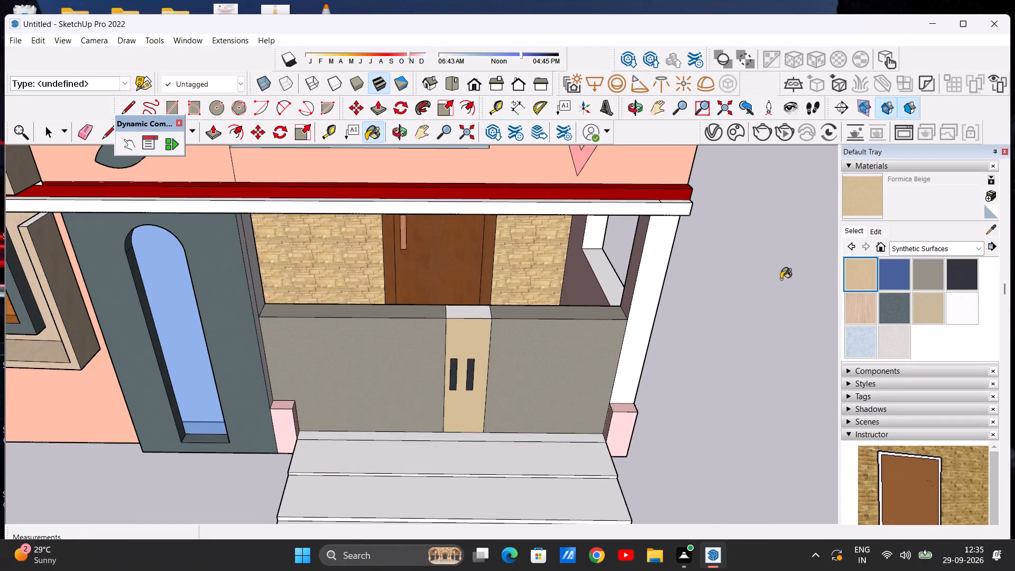
scroll(486, 281, up, 6)
click(449, 374)
Paint the porch-side faces of the front wall with Formica Graystone, including the pink triangle and the adjoining surround, except the middle strip.
scroll(473, 338, down, 17)
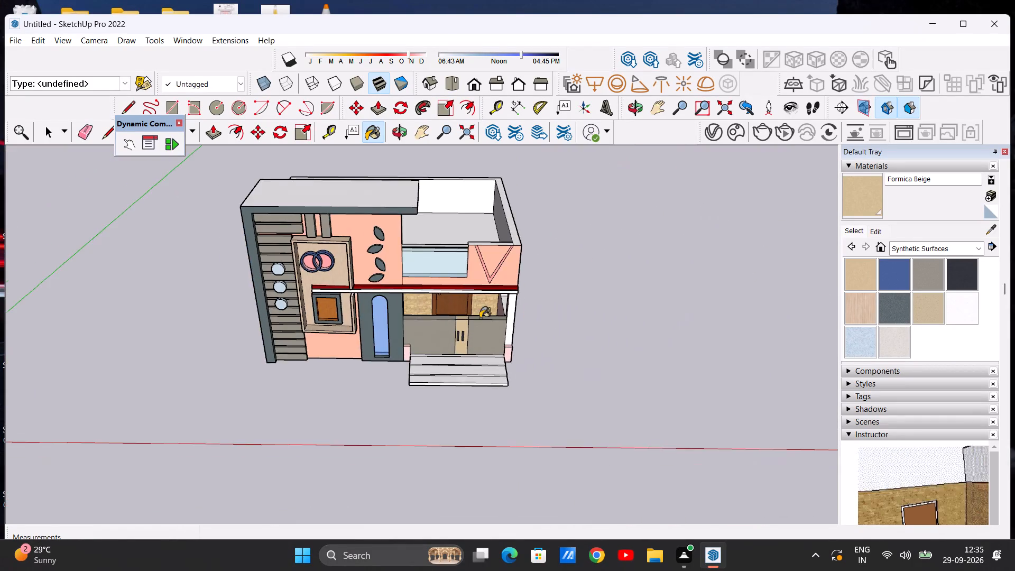
middle_drag(519, 321, 52, 306)
scroll(437, 384, up, 13)
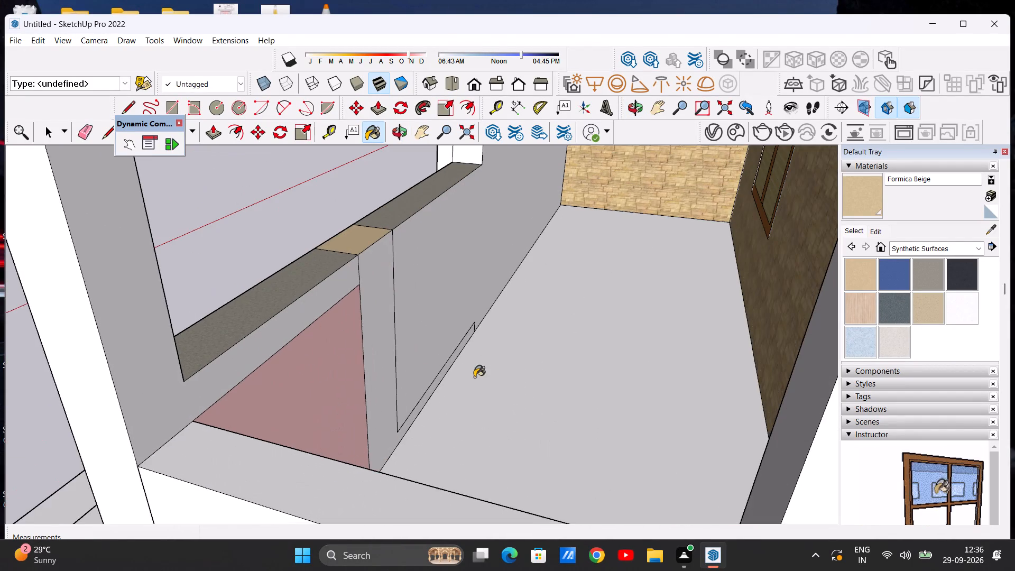
scroll(474, 377, up, 1)
middle_drag(478, 399, 496, 391)
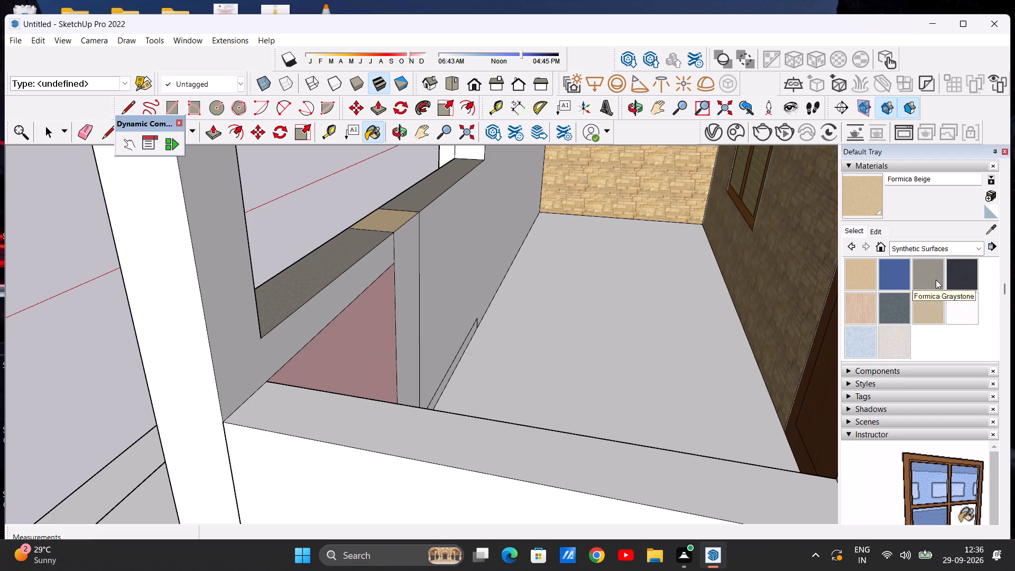
click(926, 271)
click(368, 366)
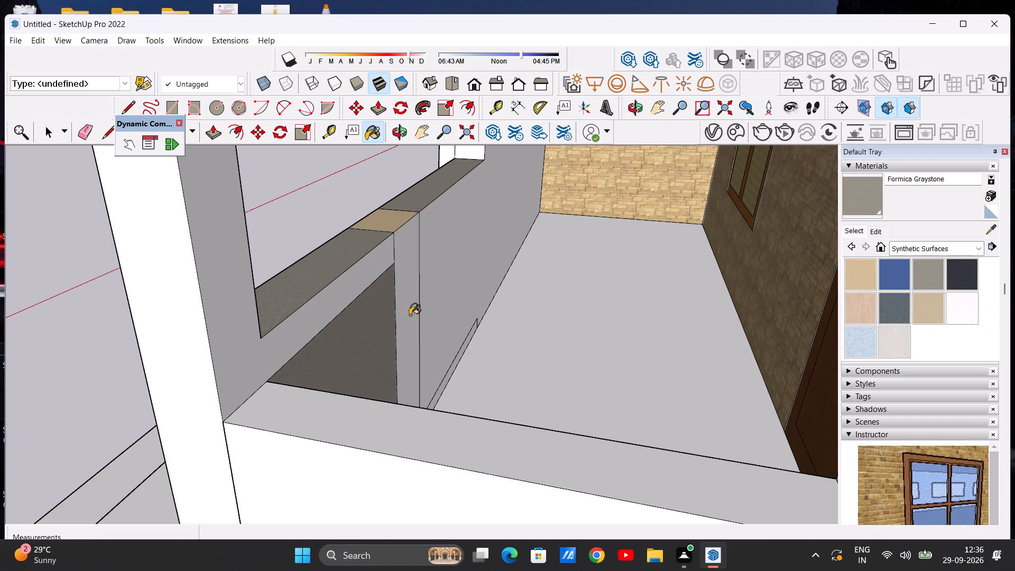
scroll(452, 281, up, 2)
click(452, 281)
scroll(453, 312, down, 3)
scroll(382, 309, up, 3)
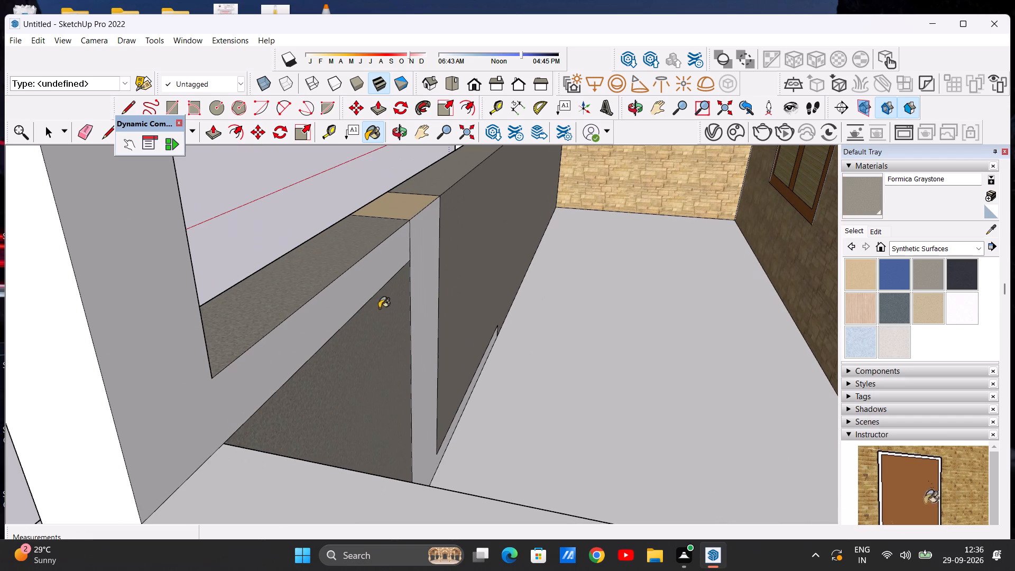
scroll(379, 308, up, 1)
click(334, 308)
Paint the porch-side face of the front wall's middle strip with Formica Beige.
scroll(288, 285, down, 4)
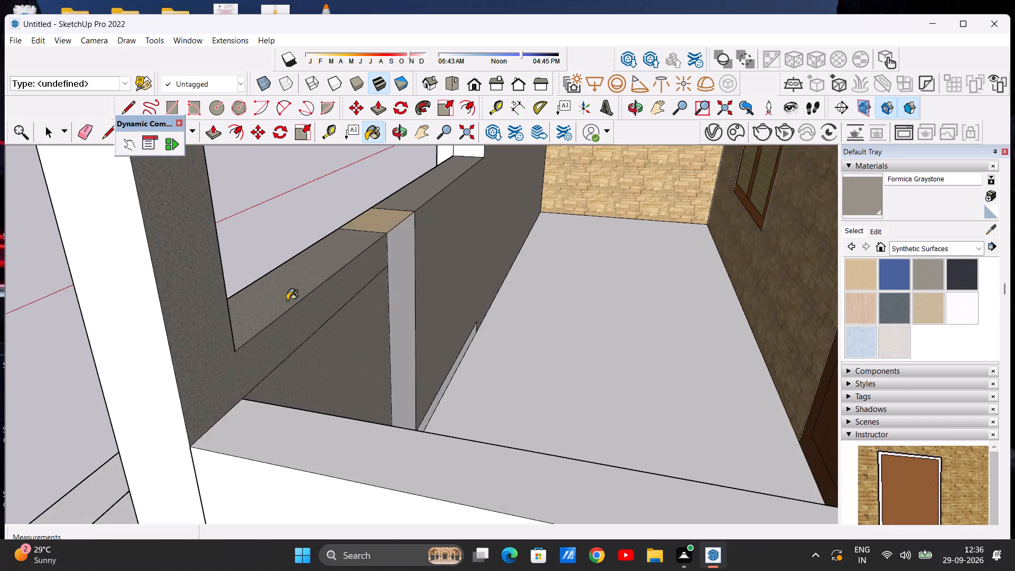
scroll(287, 300, down, 4)
scroll(302, 288, up, 3)
click(856, 279)
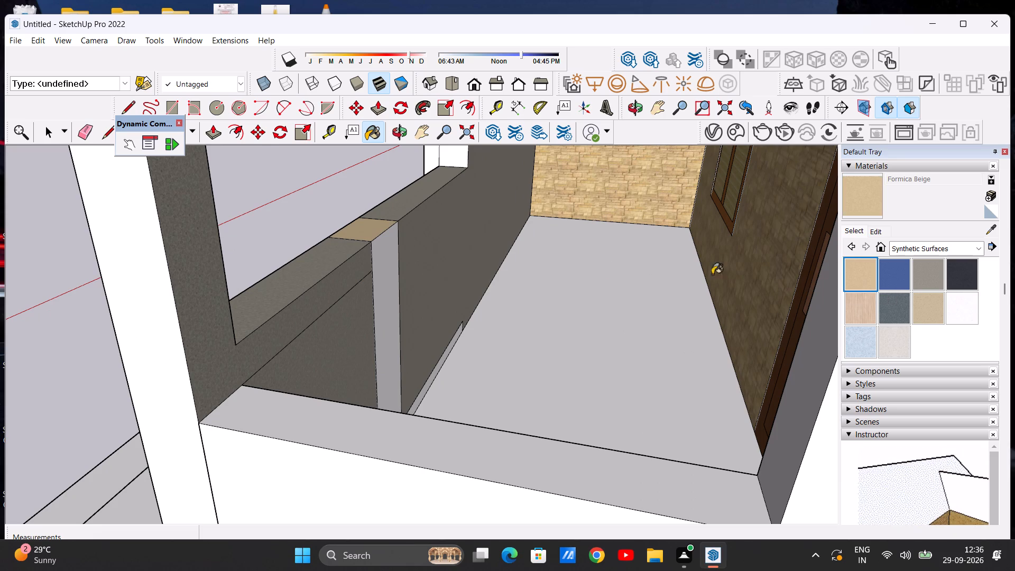
scroll(448, 273, up, 4)
click(337, 309)
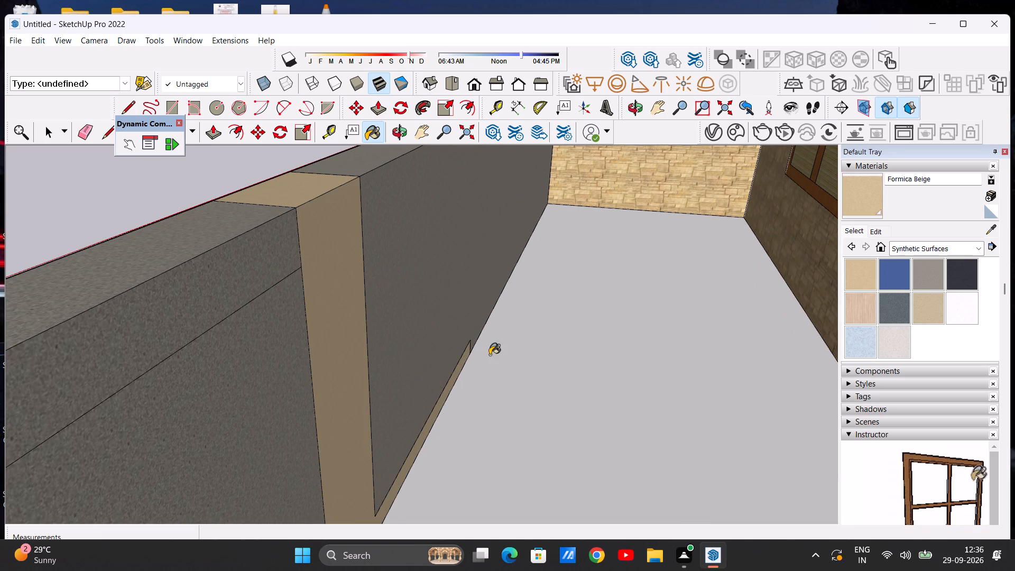
scroll(490, 355, down, 12)
middle_drag(406, 338, 765, 294)
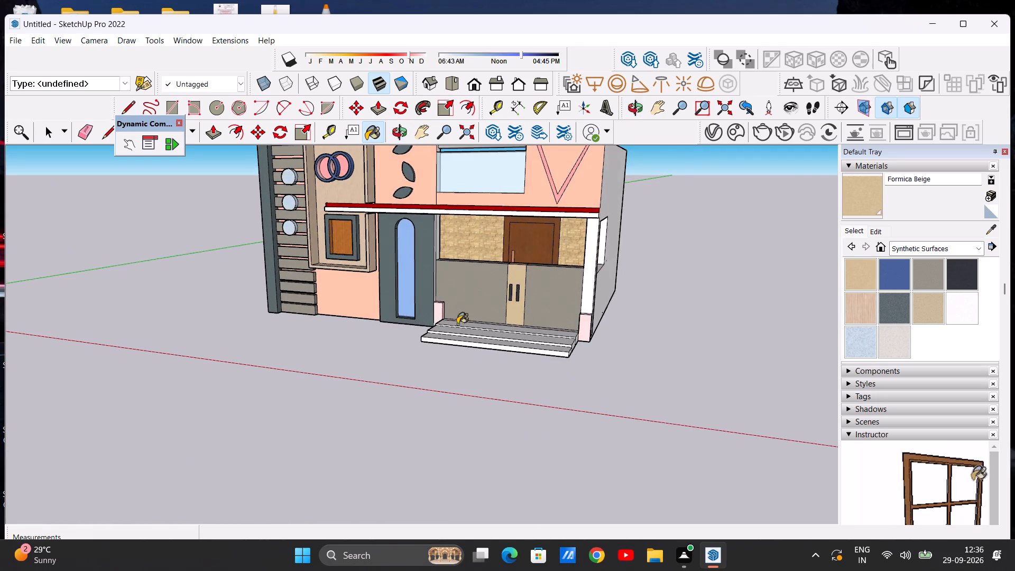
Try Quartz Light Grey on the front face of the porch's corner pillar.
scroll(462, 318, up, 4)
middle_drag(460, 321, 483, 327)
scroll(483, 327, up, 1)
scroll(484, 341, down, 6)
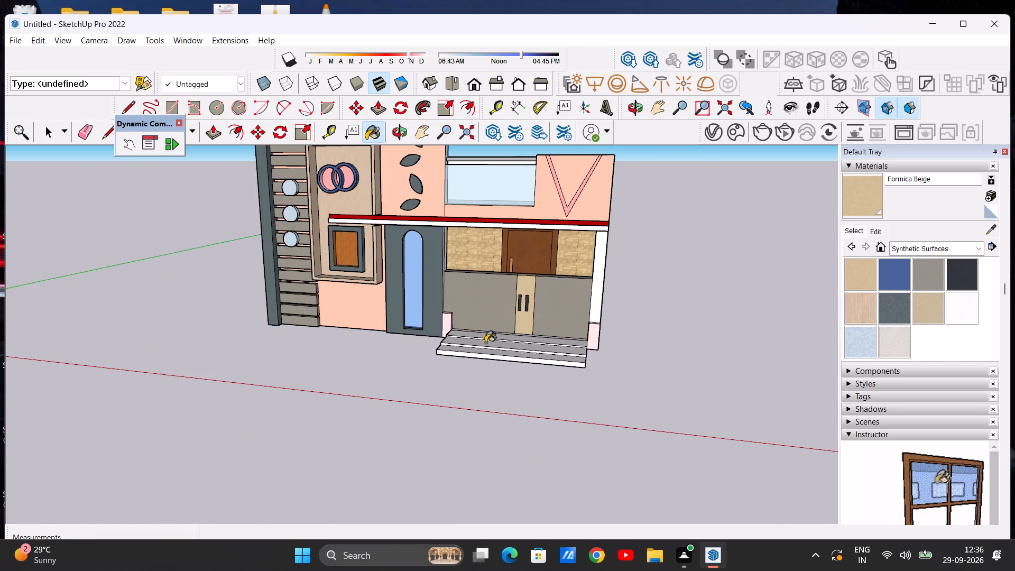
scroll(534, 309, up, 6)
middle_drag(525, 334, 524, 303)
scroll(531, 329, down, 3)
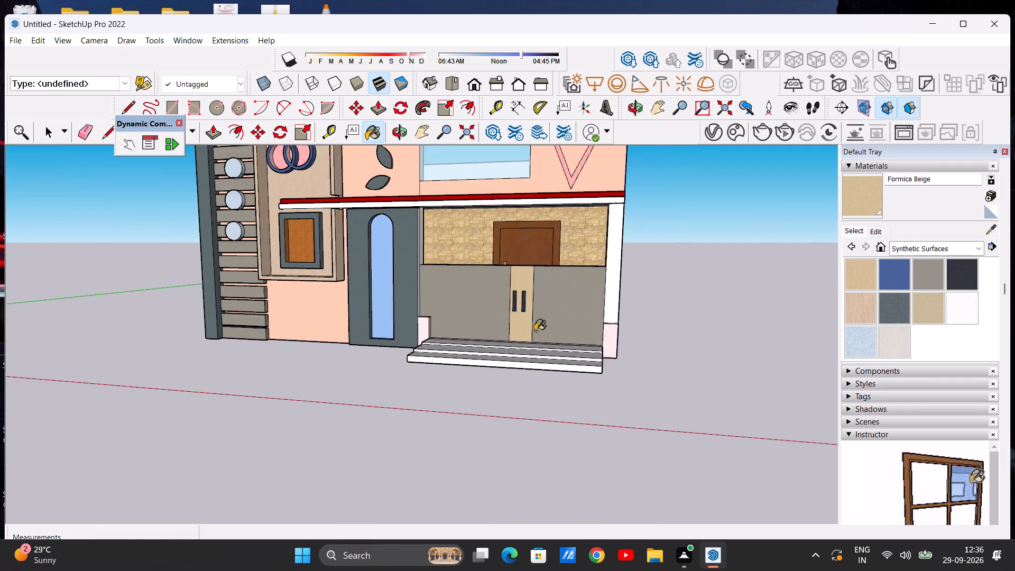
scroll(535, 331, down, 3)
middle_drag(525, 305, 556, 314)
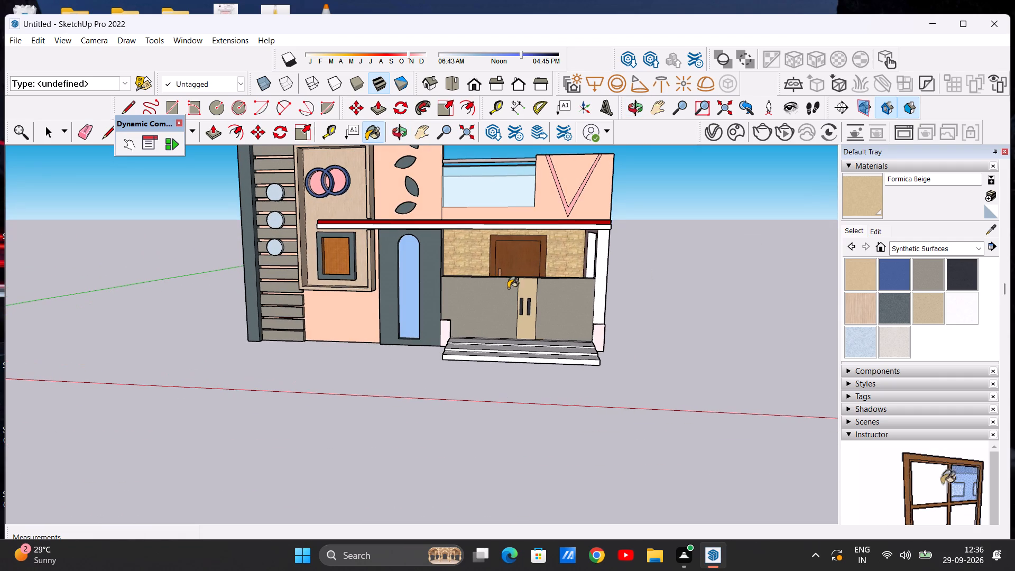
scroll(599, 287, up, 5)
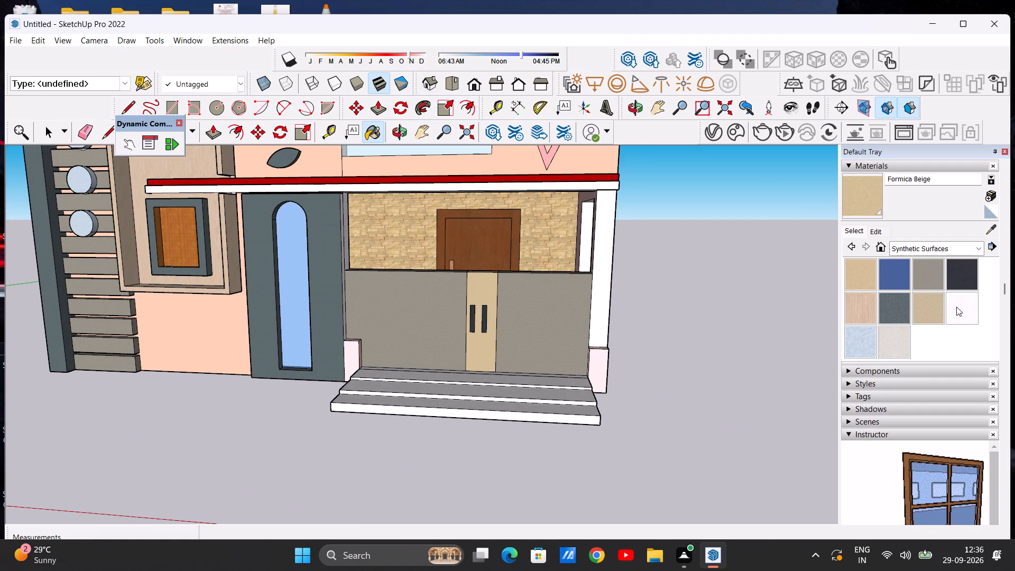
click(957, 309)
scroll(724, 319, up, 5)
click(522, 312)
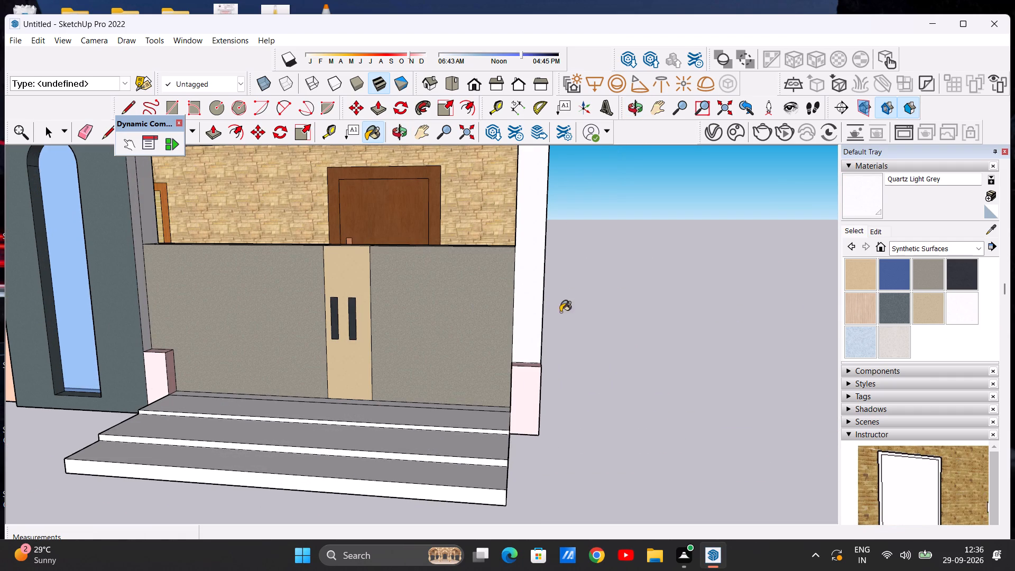
Paint the front face of the porch's corner pillar with Terrazzo Tile Light.
click(891, 324)
click(894, 336)
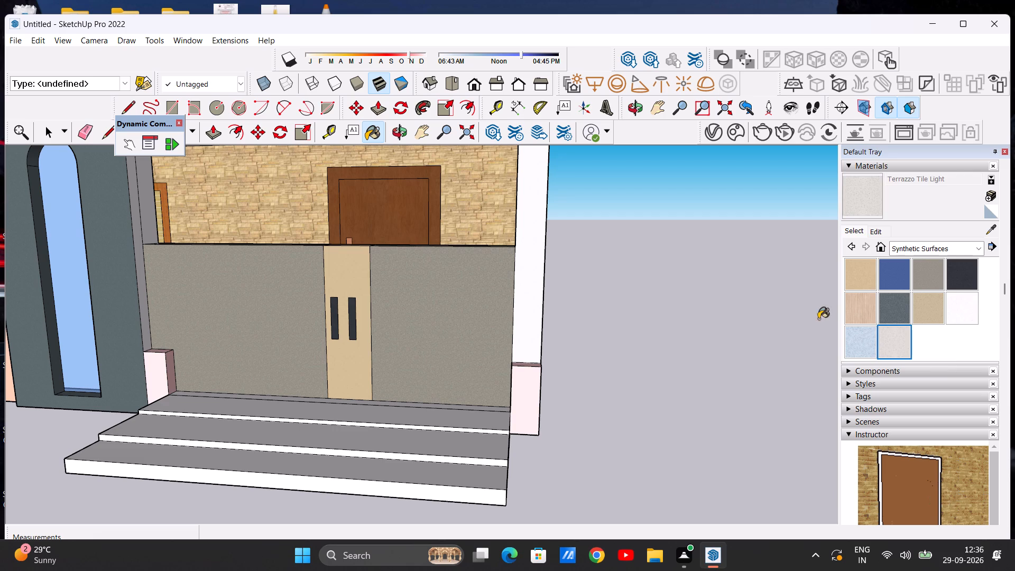
click(528, 256)
Paint the exterior side wall on the porch side of the house with Terrazzo Tile Light.
scroll(545, 260, down, 8)
middle_drag(501, 233, 633, 238)
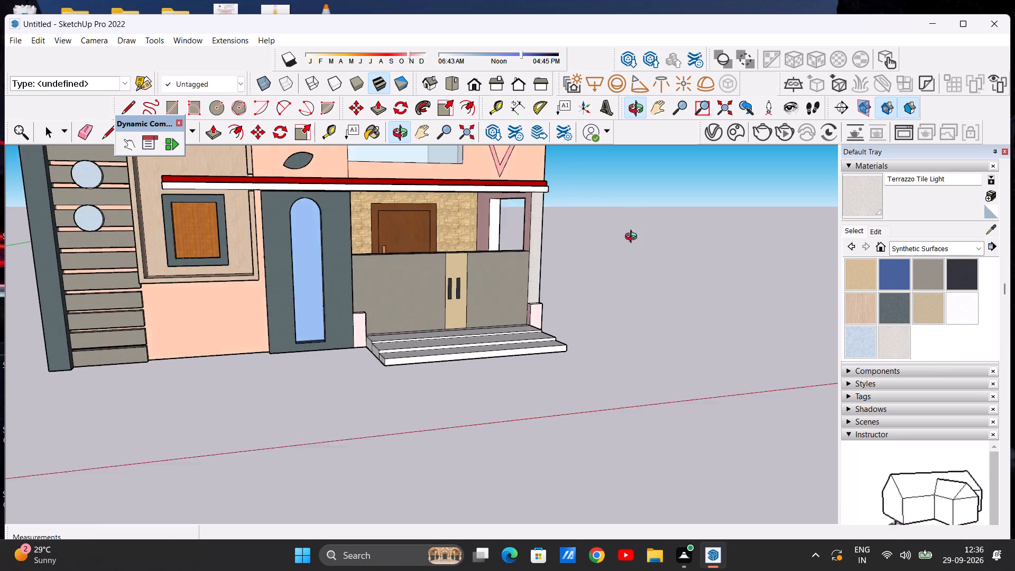
middle_drag(633, 238, 695, 255)
scroll(564, 246, up, 2)
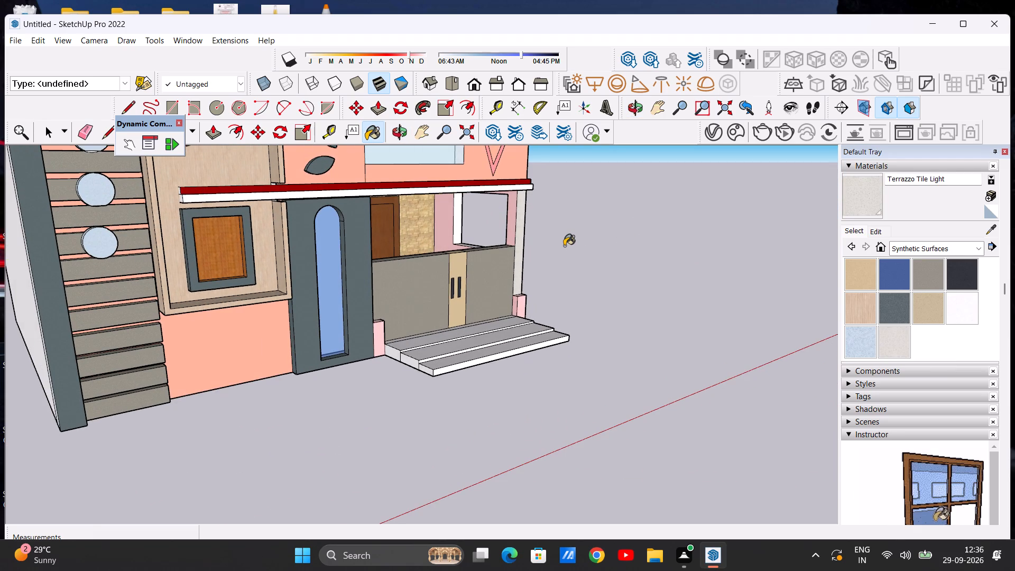
scroll(564, 246, up, 4)
scroll(442, 221, up, 6)
scroll(486, 230, down, 11)
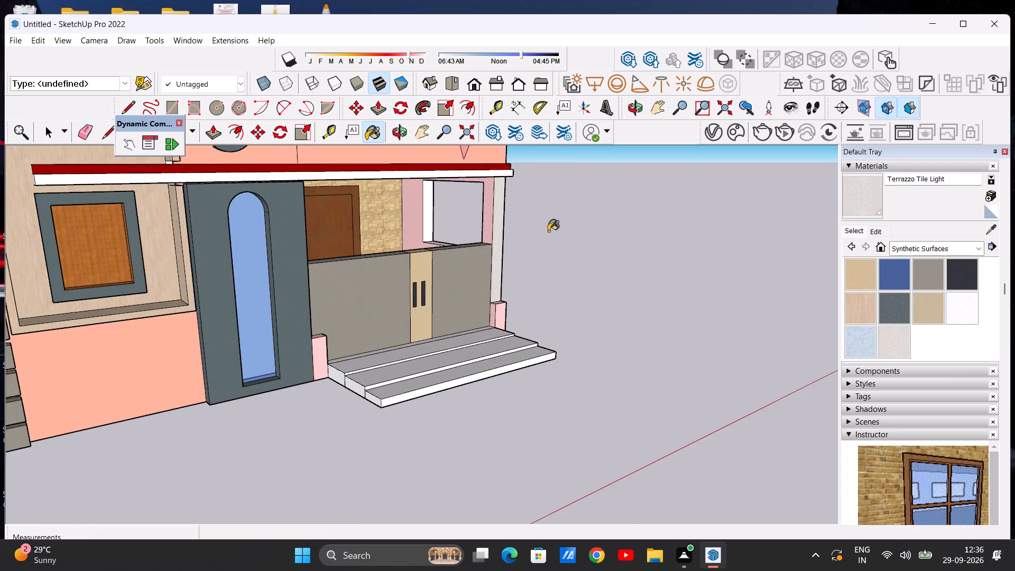
middle_drag(543, 233, 148, 219)
scroll(608, 315, up, 4)
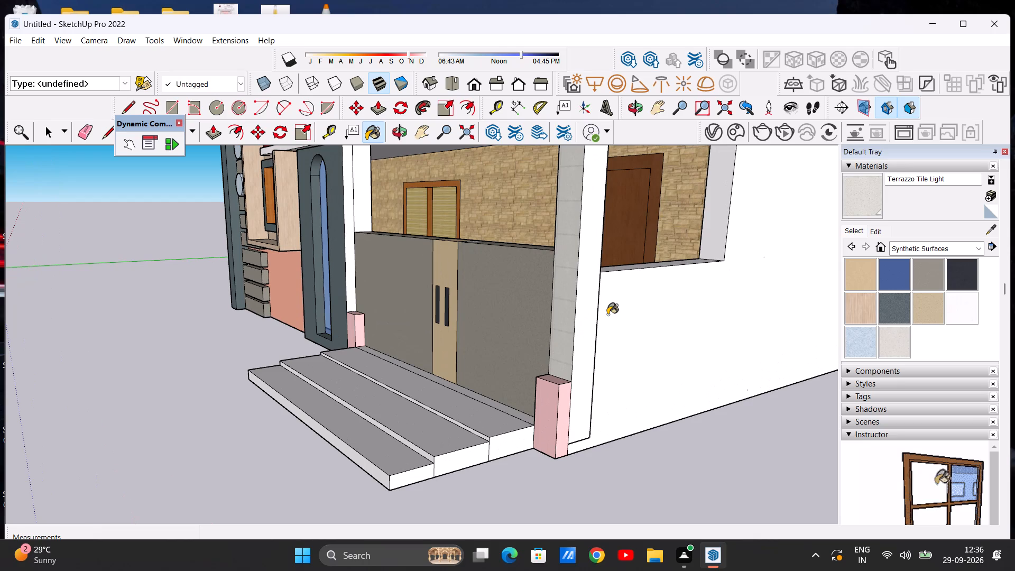
click(586, 334)
scroll(537, 351, down, 17)
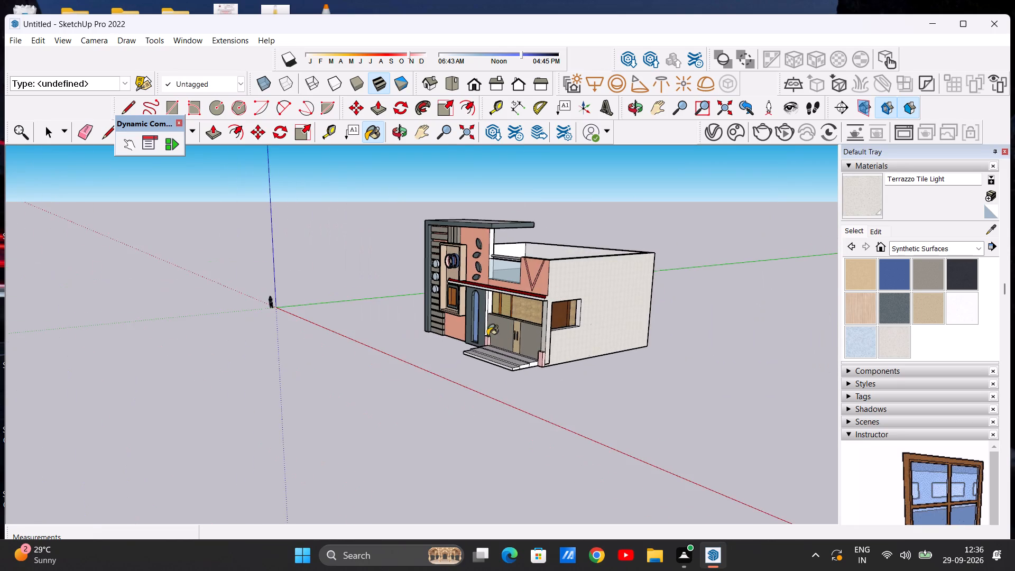
Paint the white inner jamb of the porch's side opening with Terrazzo Tile Light.
middle_drag(487, 336, 786, 293)
scroll(534, 302, up, 13)
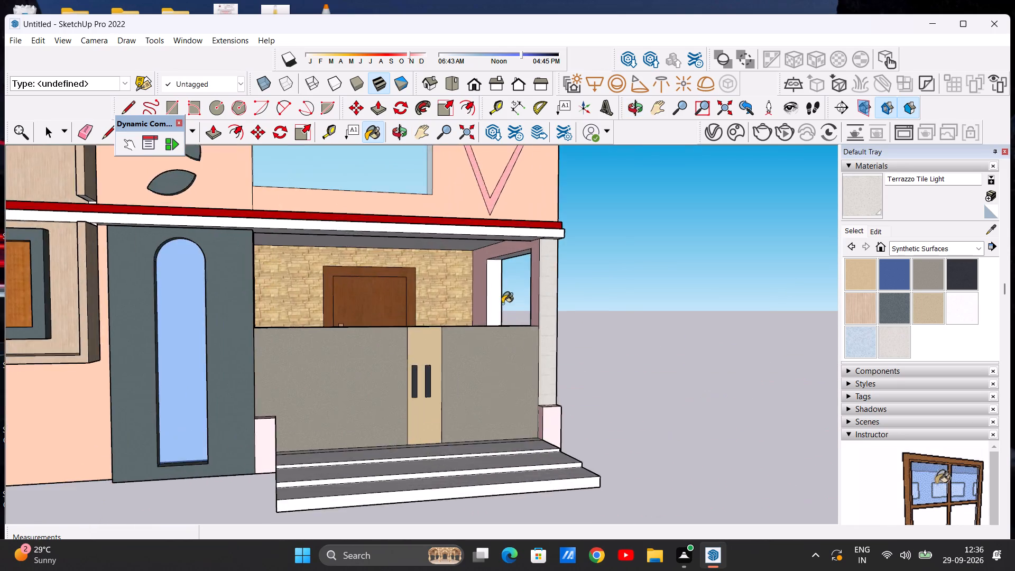
scroll(502, 303, up, 5)
click(490, 302)
scroll(502, 305, down, 6)
Paint the large exterior side wall opposite the porch with Terrazzo Tile Light.
middle_drag(361, 287, 541, 288)
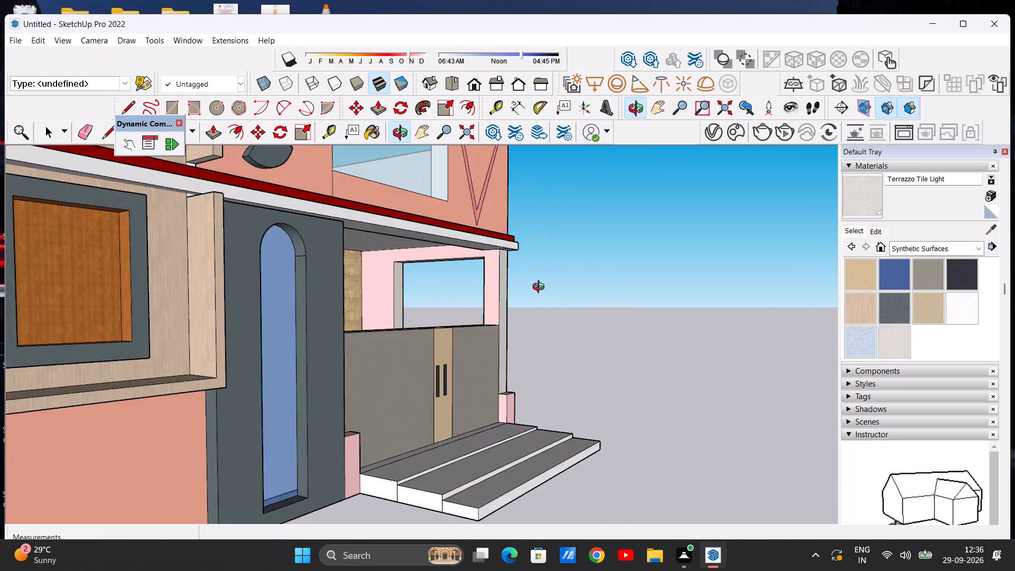
middle_drag(541, 288, 617, 289)
scroll(613, 291, down, 12)
click(457, 305)
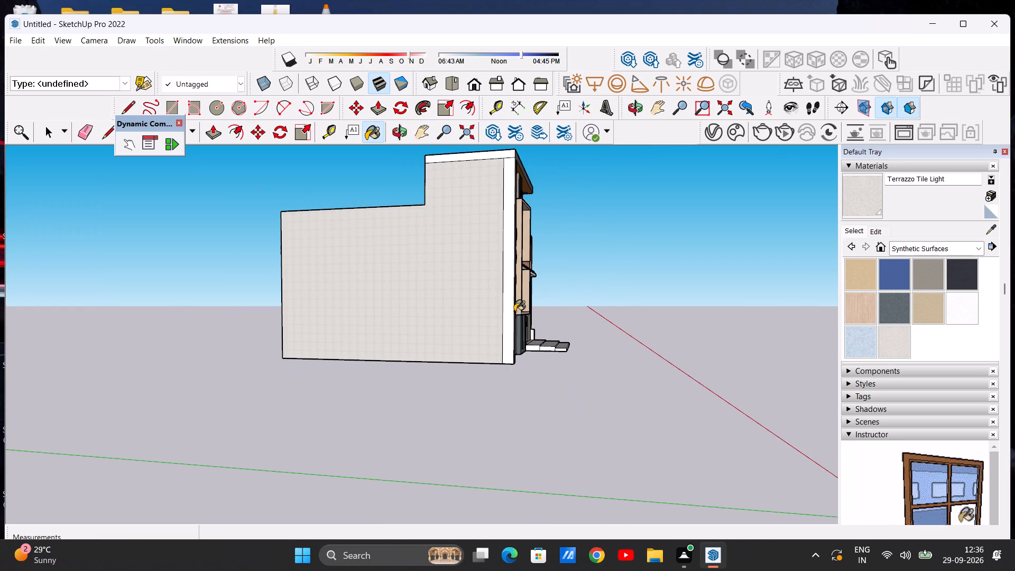
Paint the outer side face of the facade's vertical frame with Formica Speckled Grey.
click(890, 305)
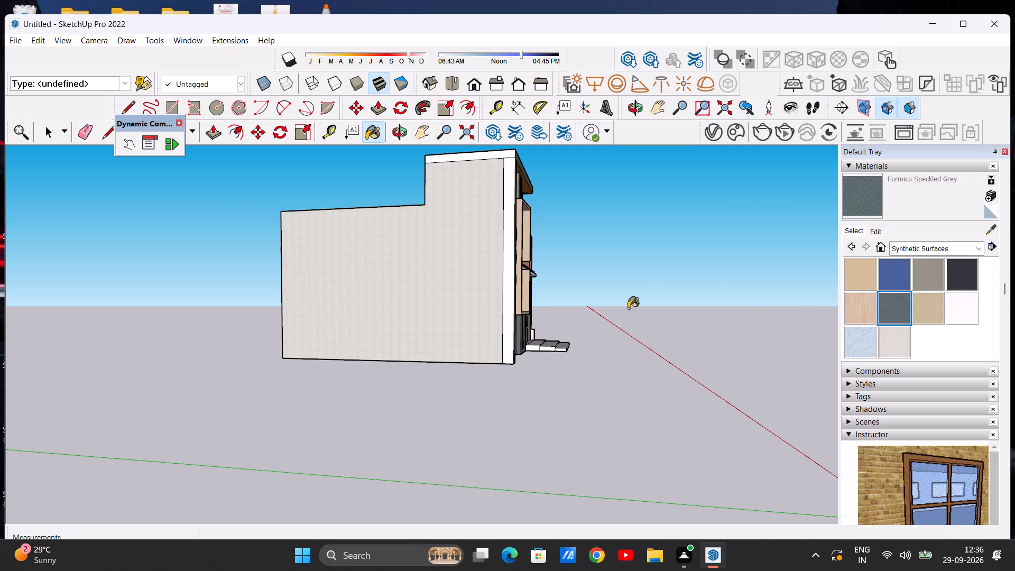
scroll(628, 308, up, 5)
click(448, 319)
scroll(457, 367, down, 8)
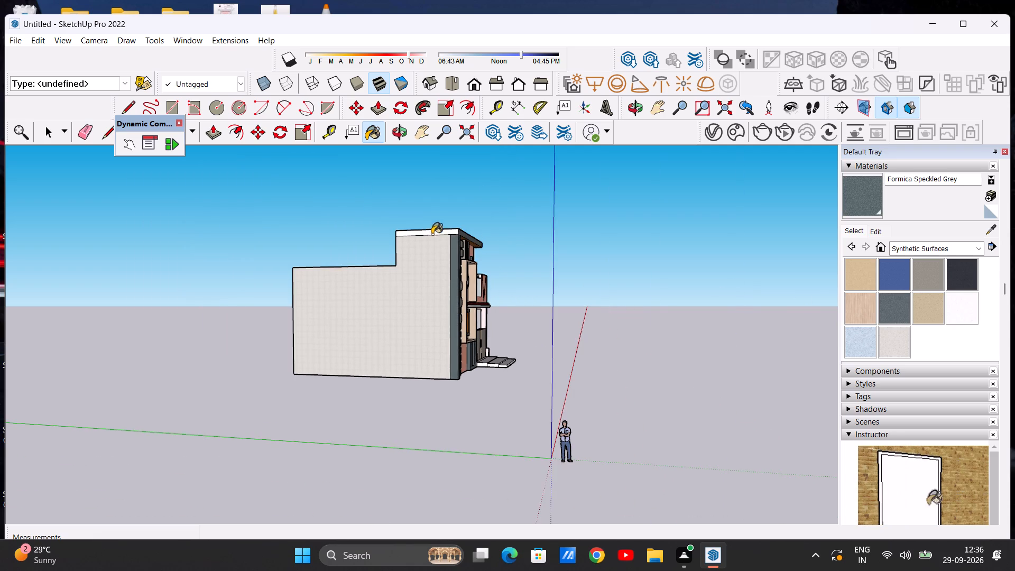
Paint the side edge and top face of the raised roof slab with Formica Speckled Grey.
scroll(444, 222, up, 11)
click(454, 237)
scroll(512, 251, down, 7)
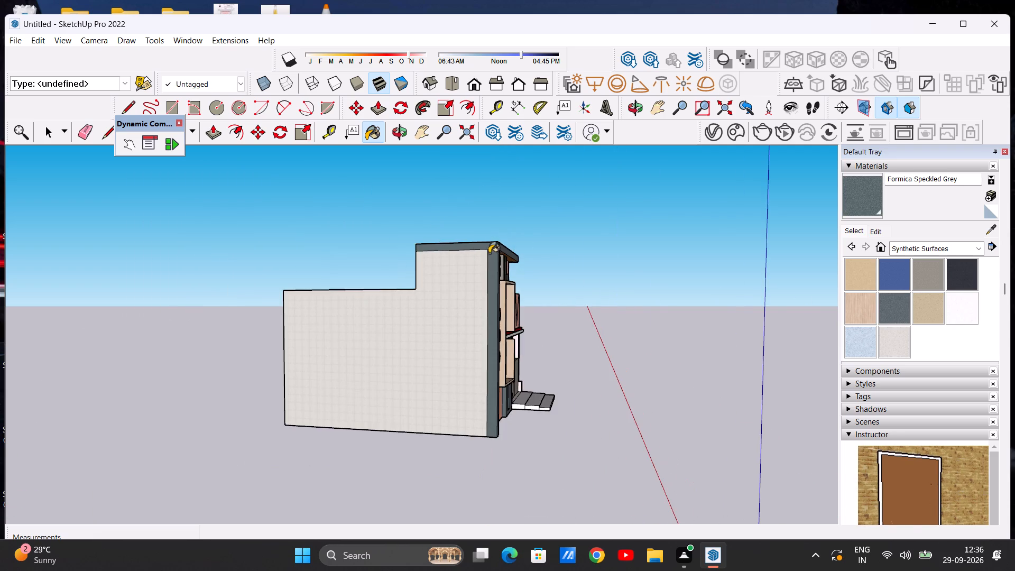
middle_drag(438, 253, 501, 354)
scroll(500, 291, up, 4)
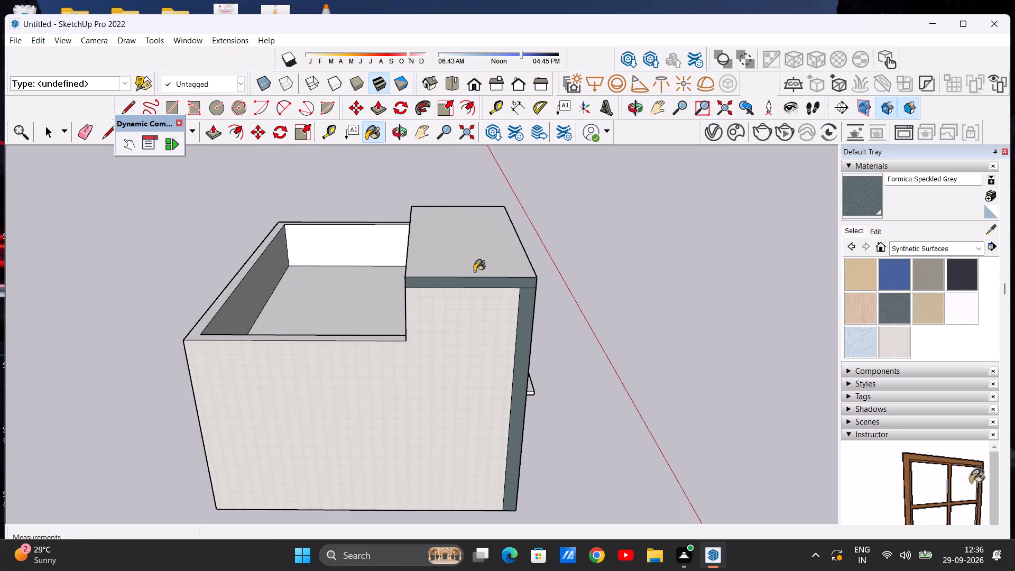
click(467, 261)
scroll(469, 265, down, 7)
Paint the rear exterior wall of the house with Terrazzo Tile Light.
middle_drag(442, 268, 265, 306)
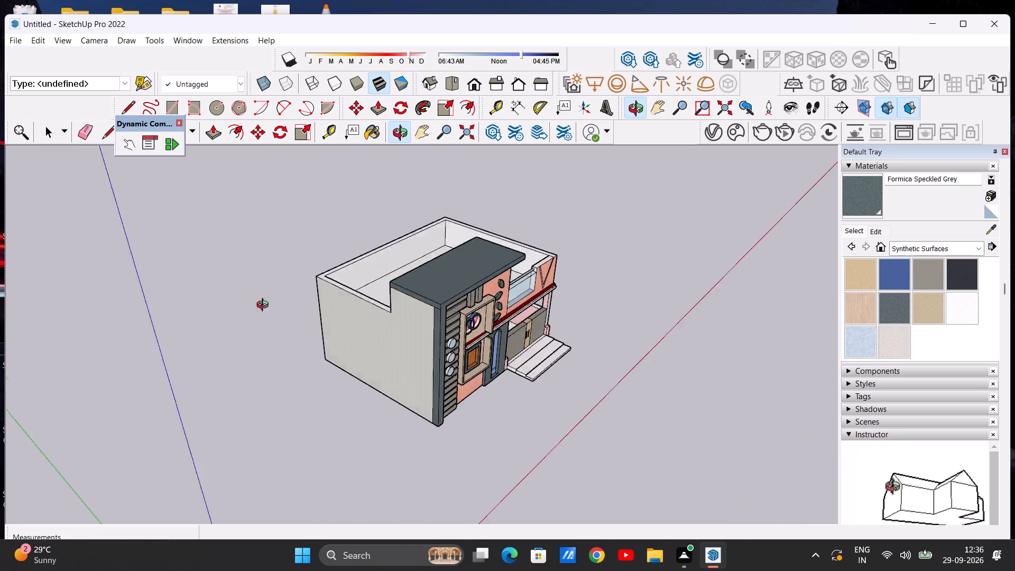
middle_drag(265, 306, 180, 306)
middle_drag(375, 362, 258, 228)
middle_drag(339, 278, 420, 305)
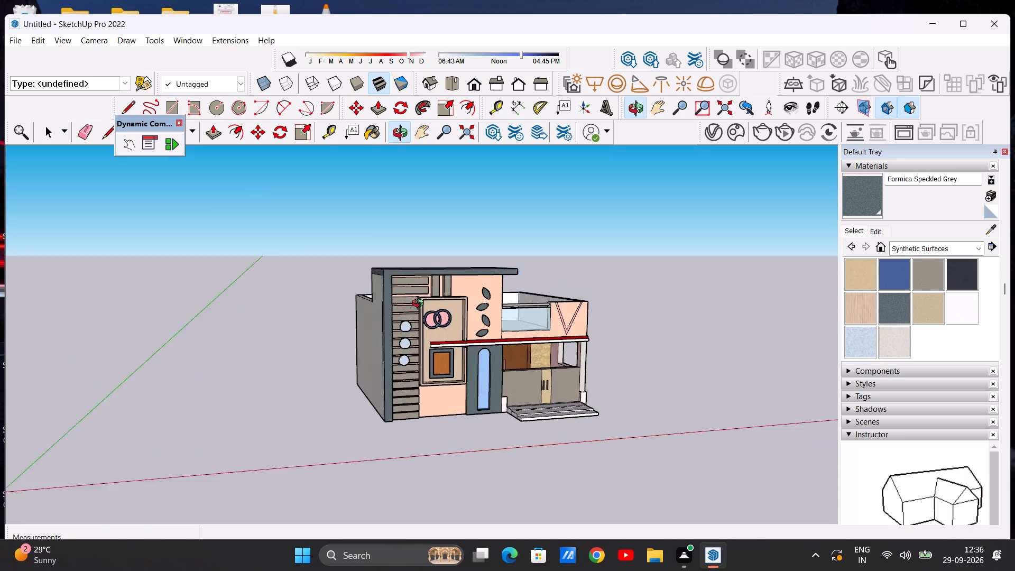
middle_drag(420, 305, 550, 307)
middle_drag(326, 330, 649, 300)
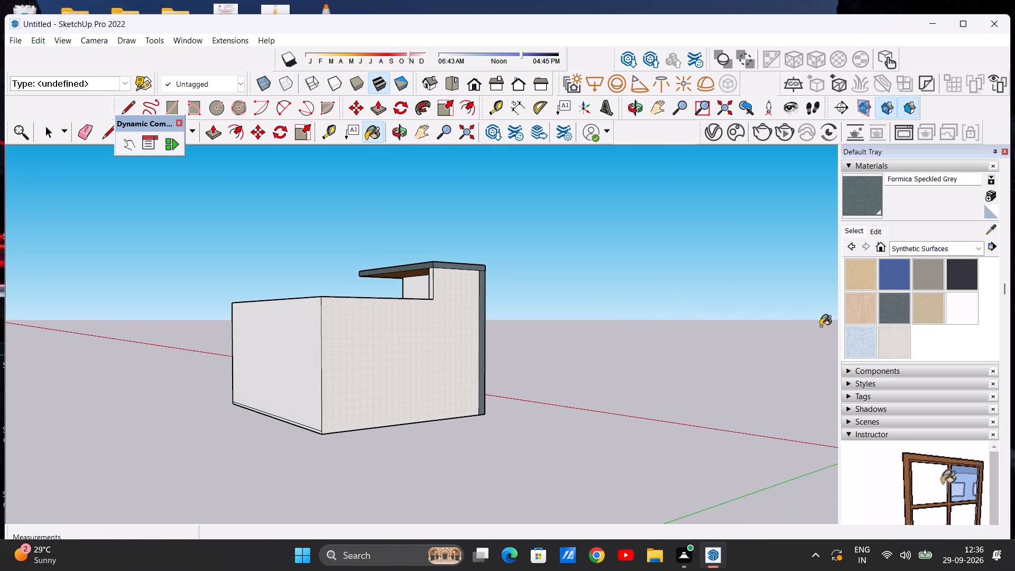
click(894, 331)
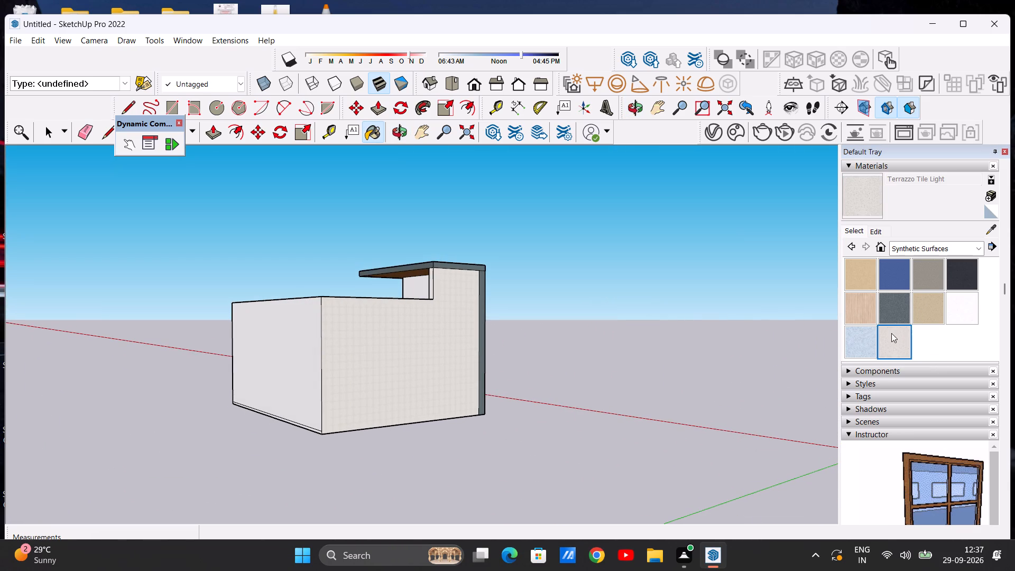
click(281, 364)
scroll(299, 353, down, 6)
Paint the white end face of the upper facade wall beside the glass balcony railing with Formica Speckled Grey.
middle_drag(246, 360, 571, 351)
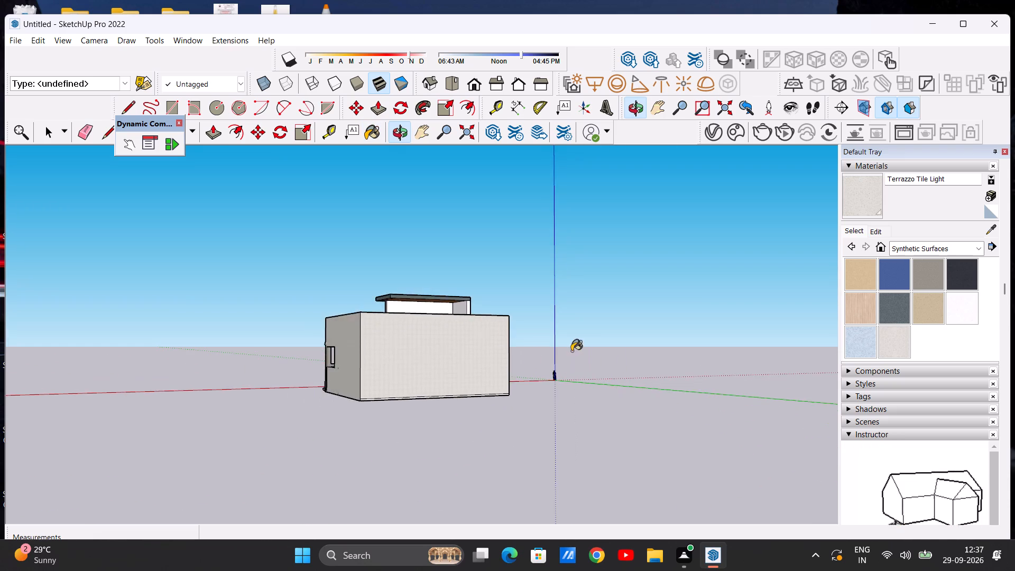
middle_drag(571, 351, 575, 349)
middle_drag(226, 393, 654, 367)
middle_drag(475, 382, 619, 420)
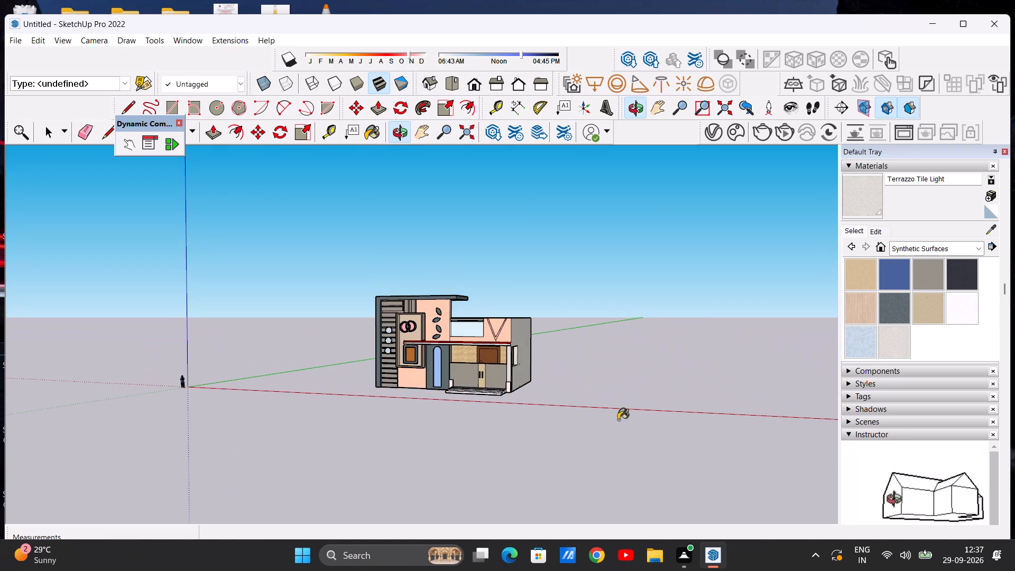
scroll(472, 340, up, 7)
middle_drag(421, 365, 342, 420)
scroll(427, 356, up, 4)
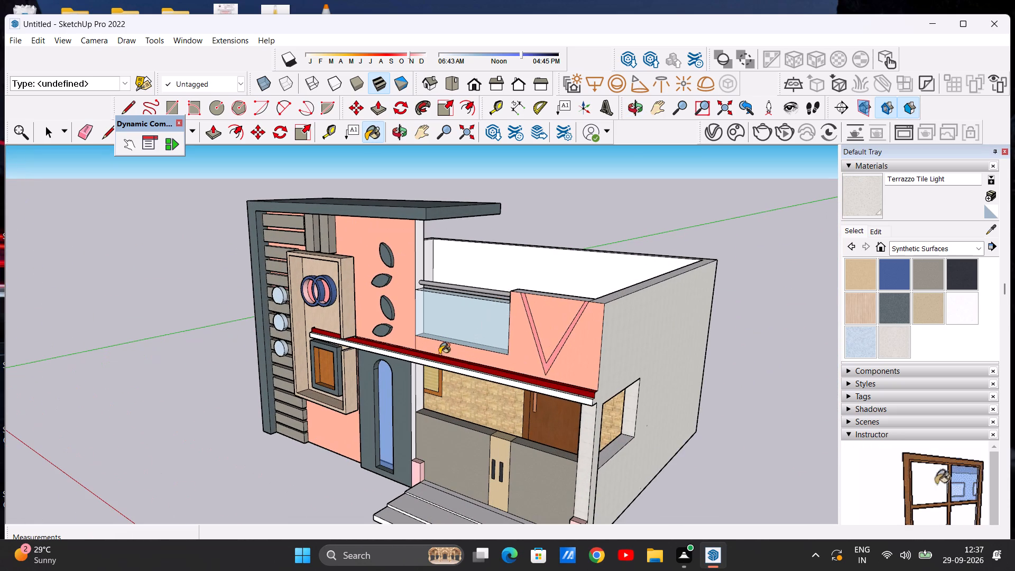
click(891, 307)
scroll(423, 254, up, 6)
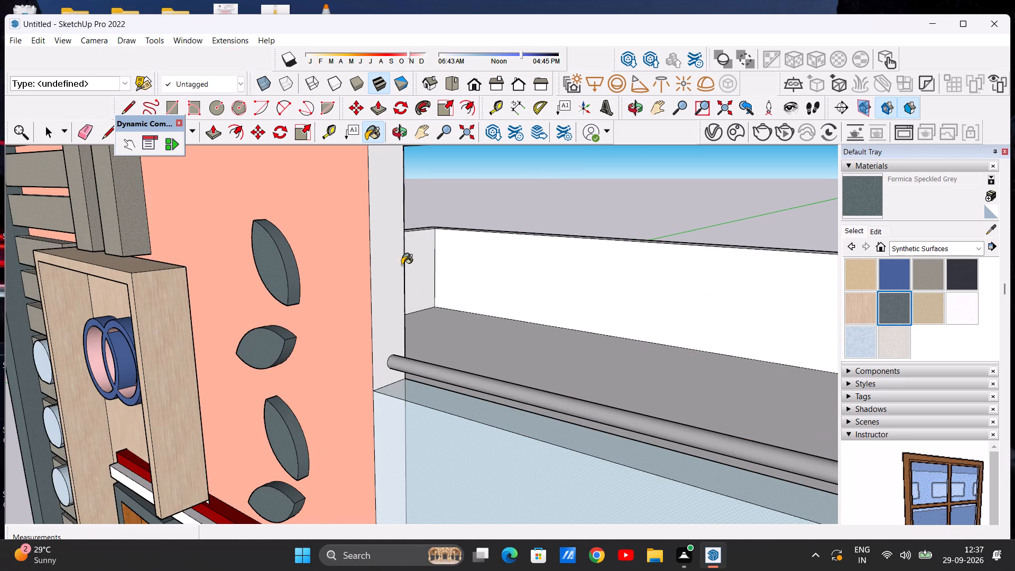
click(388, 280)
scroll(388, 278, down, 10)
scroll(385, 350, down, 4)
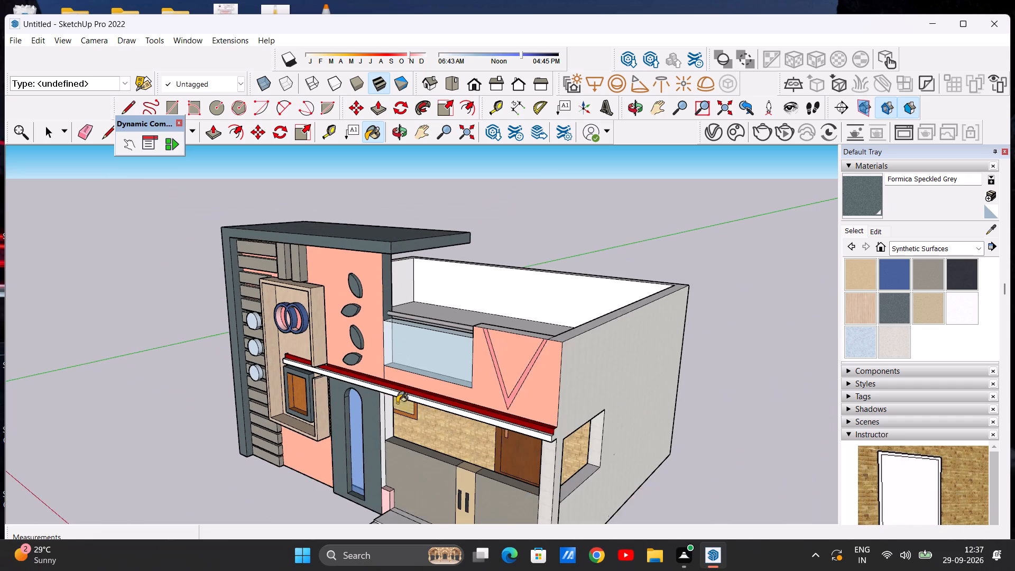
Paint the white porch-side faces of the wall beside the arched window panel with Formica Speckled Grey.
scroll(398, 429, up, 11)
scroll(373, 408, down, 5)
middle_drag(411, 426, 301, 399)
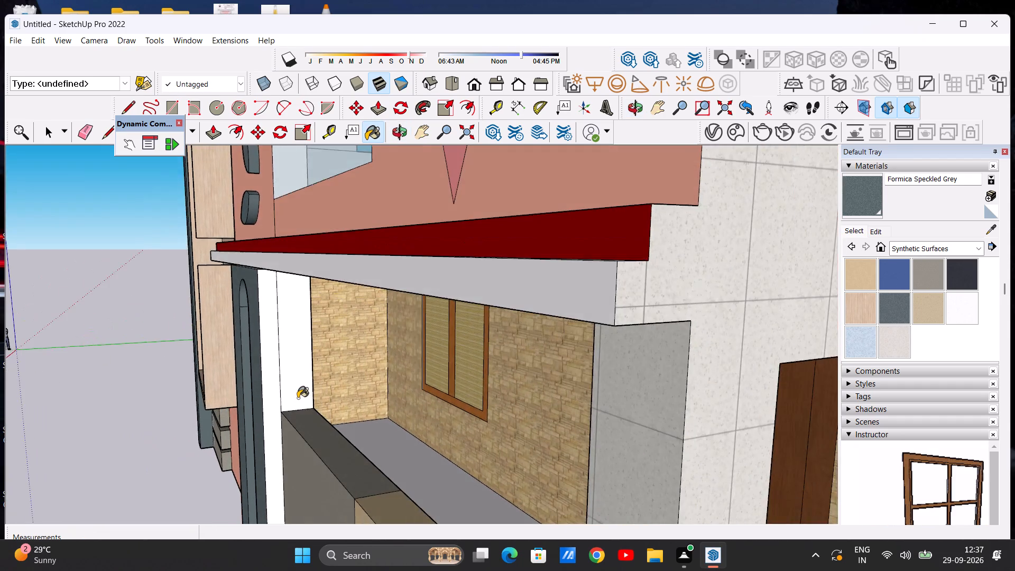
scroll(302, 387, up, 4)
click(302, 387)
scroll(311, 392, down, 14)
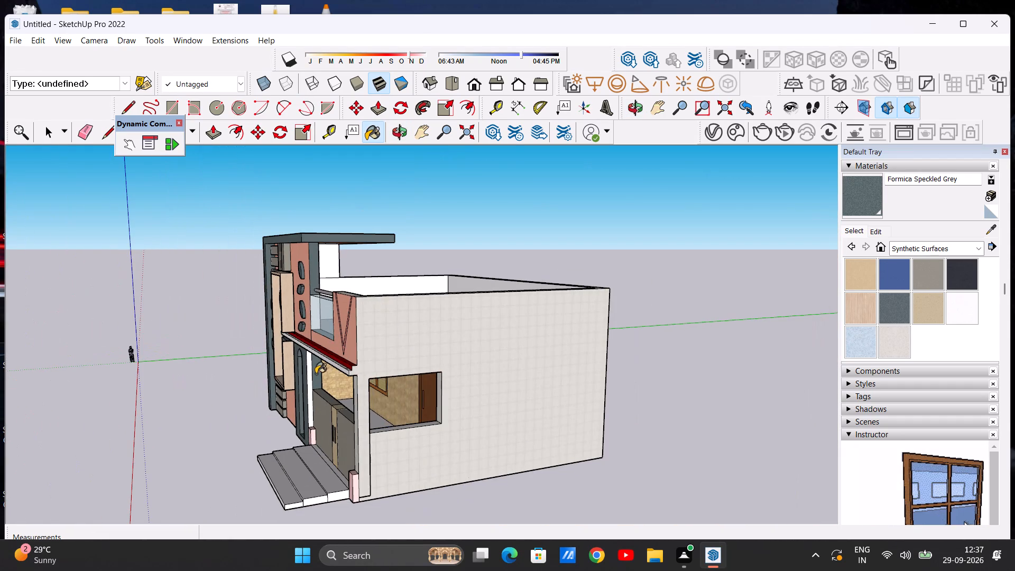
scroll(322, 420, up, 4)
middle_drag(321, 420, 364, 420)
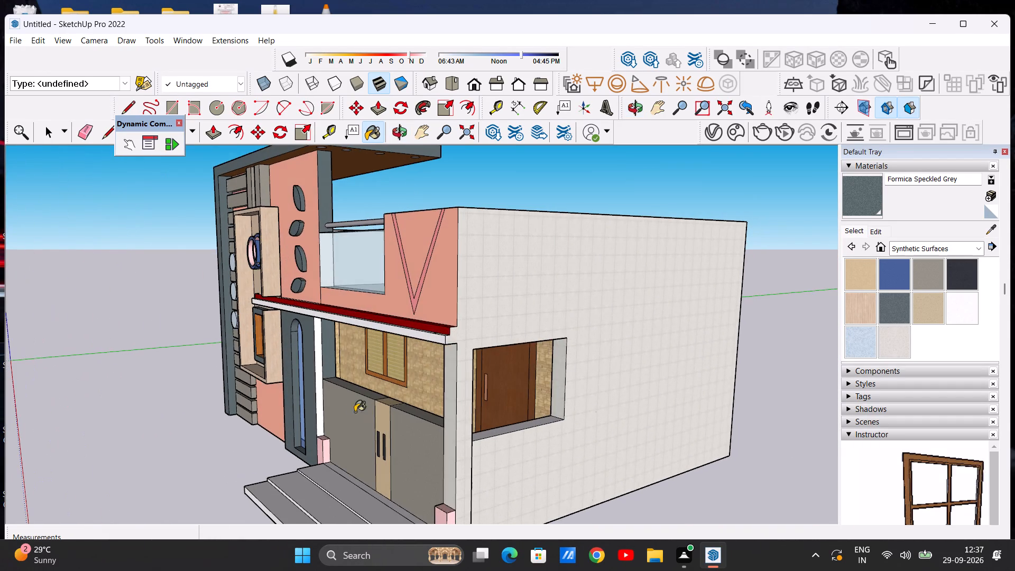
scroll(348, 404, up, 6)
click(300, 398)
scroll(300, 398, down, 6)
Examine the painted facade from several angles and in the standard front view.
middle_drag(309, 421, 480, 436)
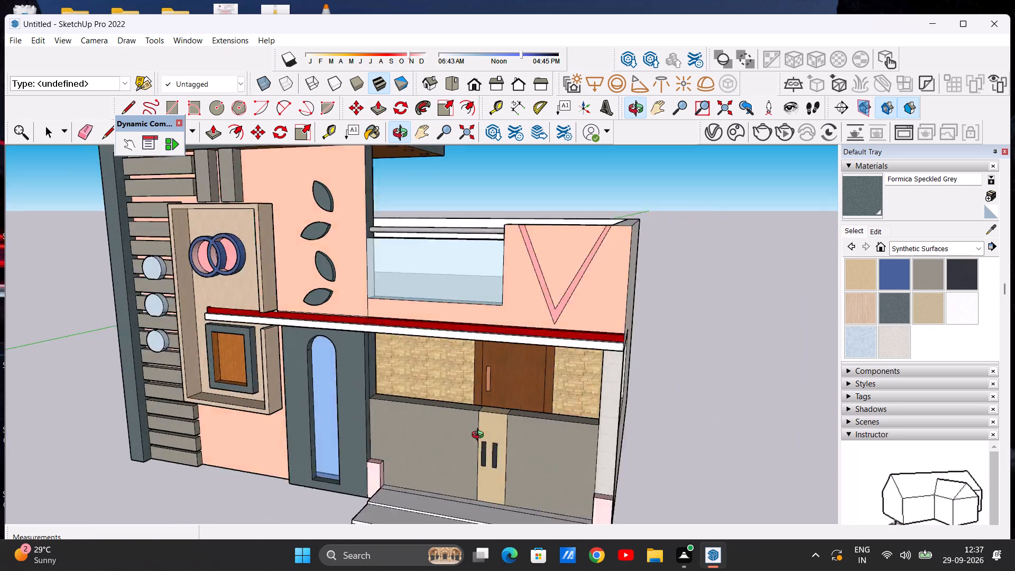
middle_drag(480, 436, 686, 400)
scroll(541, 422, up, 1)
middle_drag(540, 422, 448, 407)
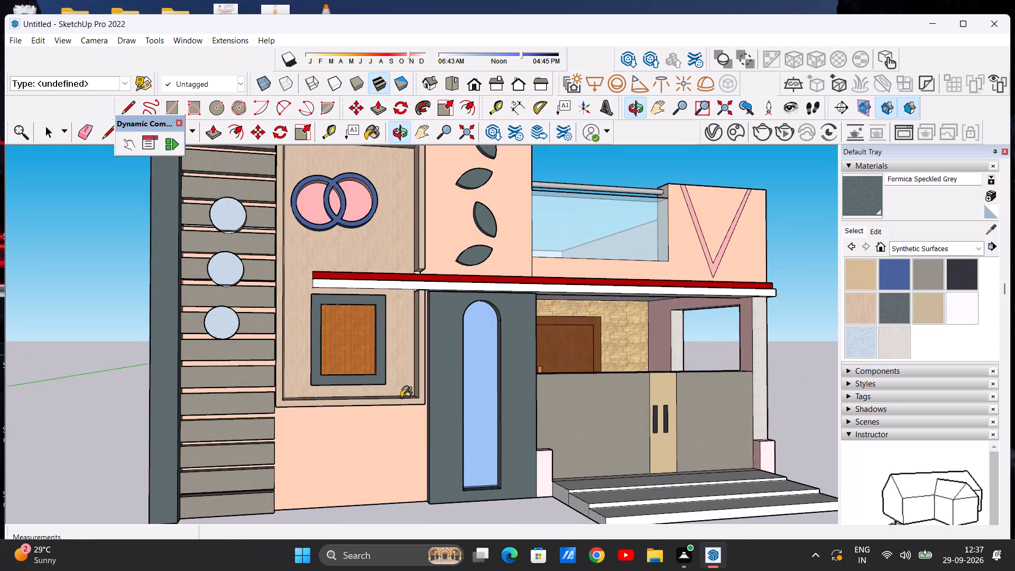
scroll(272, 372, down, 20)
scroll(306, 408, up, 8)
scroll(235, 370, up, 1)
scroll(283, 430, down, 5)
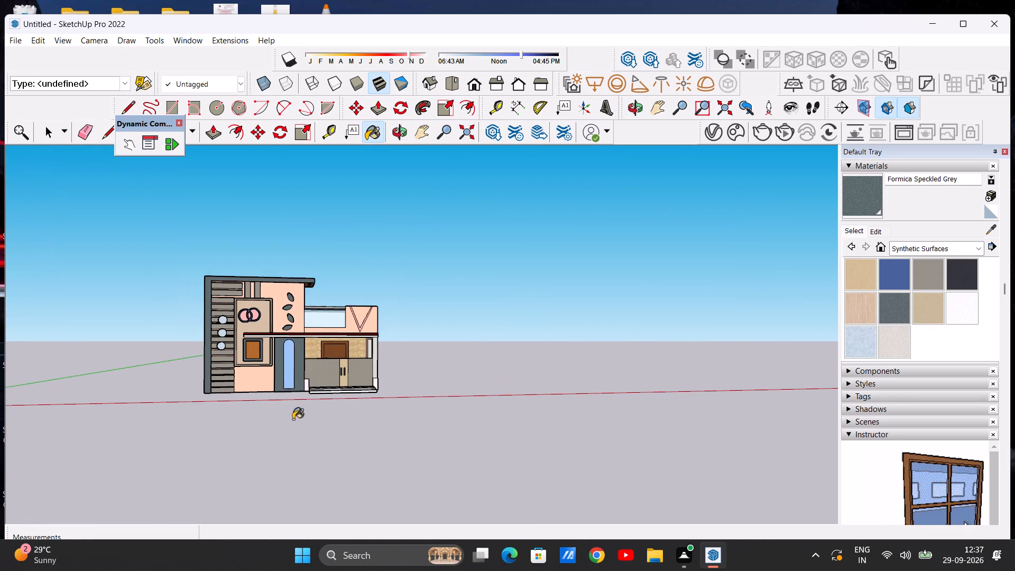
middle_drag(287, 412, 282, 456)
scroll(302, 390, up, 7)
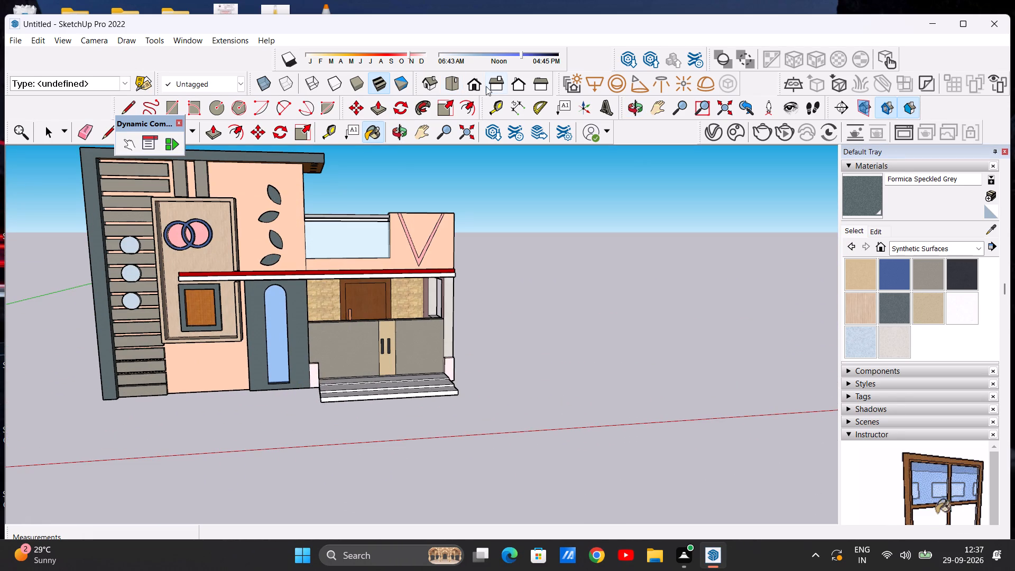
click(477, 84)
scroll(396, 295, down, 4)
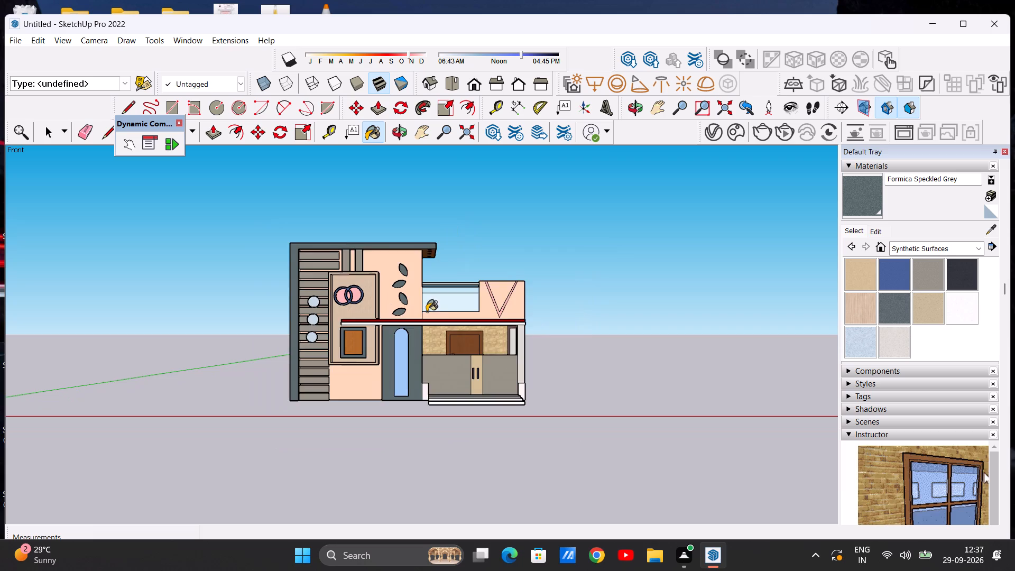
Examine the painted front facade and the side wall with the window opening from several angles and distances.
scroll(441, 324, up, 7)
key(space)
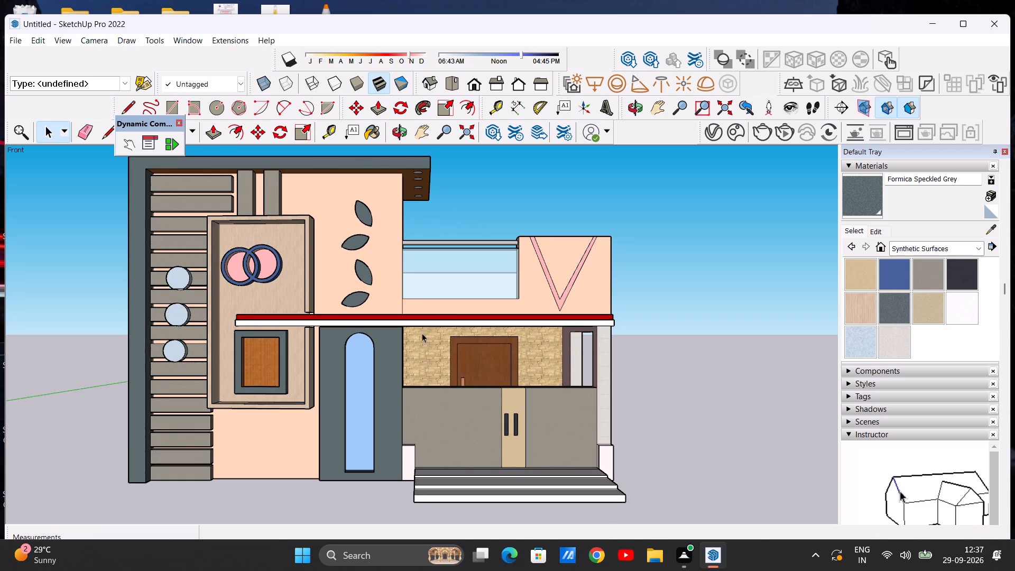
scroll(405, 344, down, 9)
scroll(405, 338, up, 6)
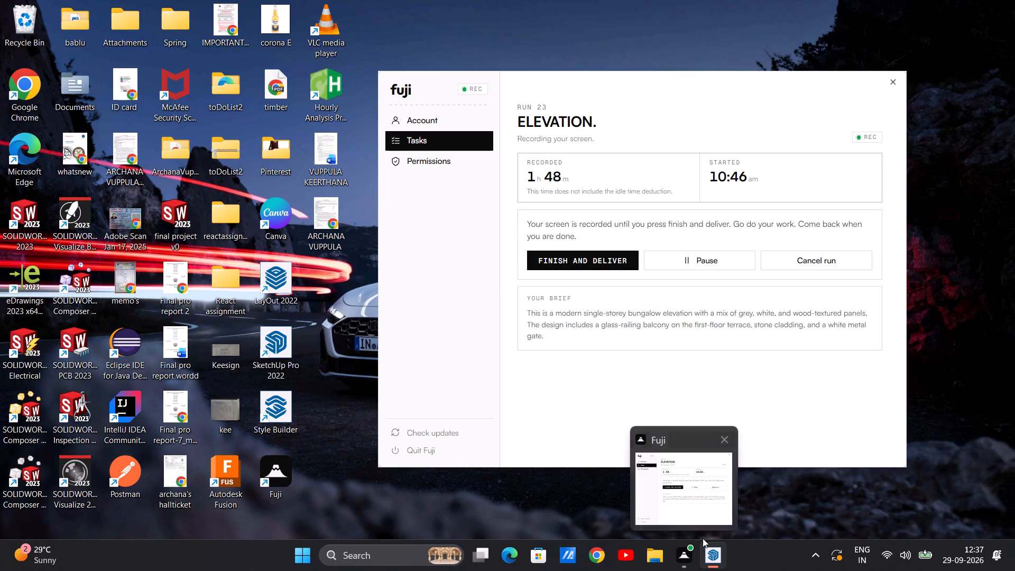
click(698, 501)
scroll(533, 371, down, 5)
scroll(452, 334, up, 8)
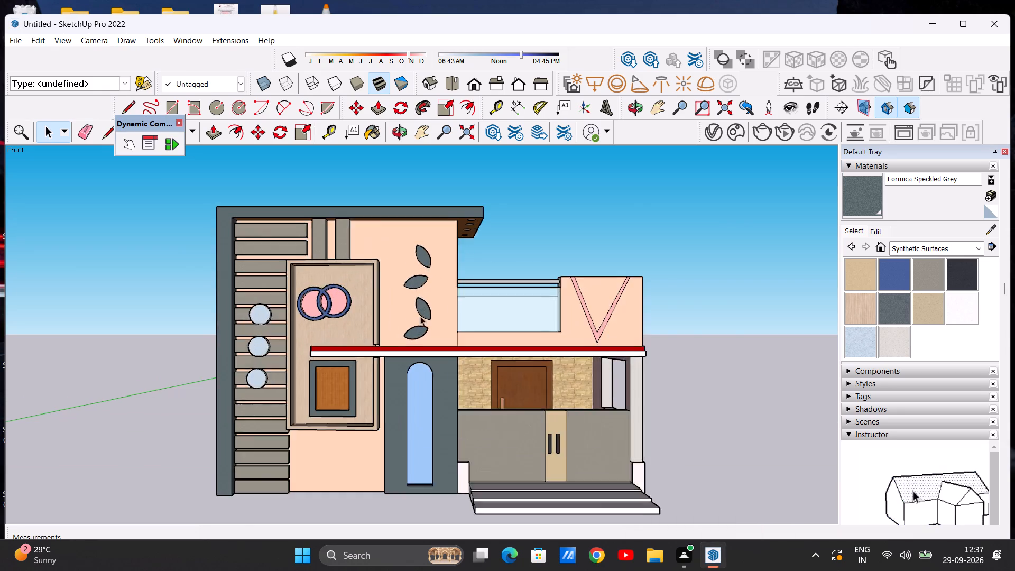
scroll(427, 324, up, 7)
scroll(386, 305, down, 9)
middle_drag(508, 356, 259, 365)
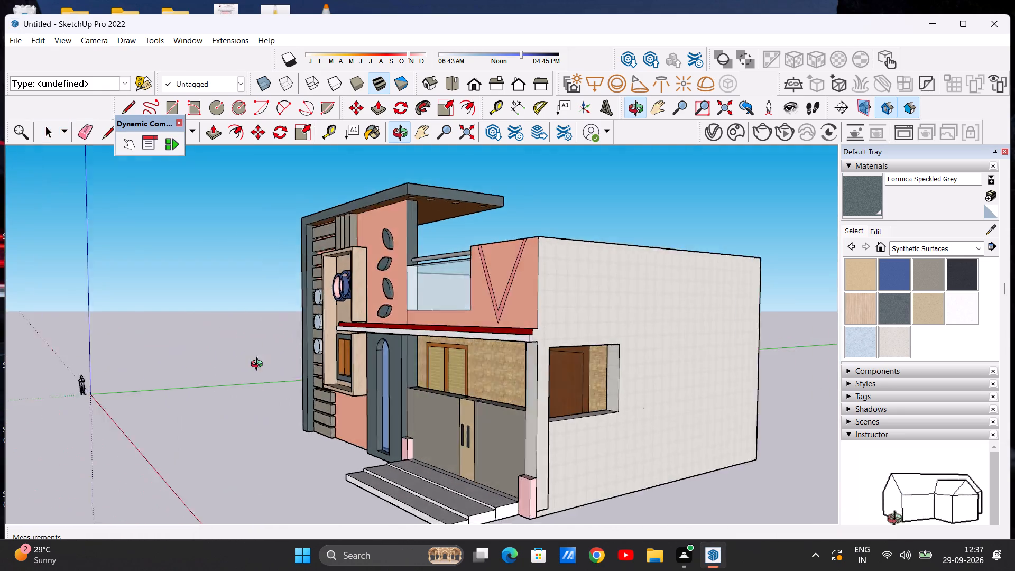
middle_drag(259, 365, 176, 402)
scroll(407, 466, up, 8)
scroll(418, 415, down, 12)
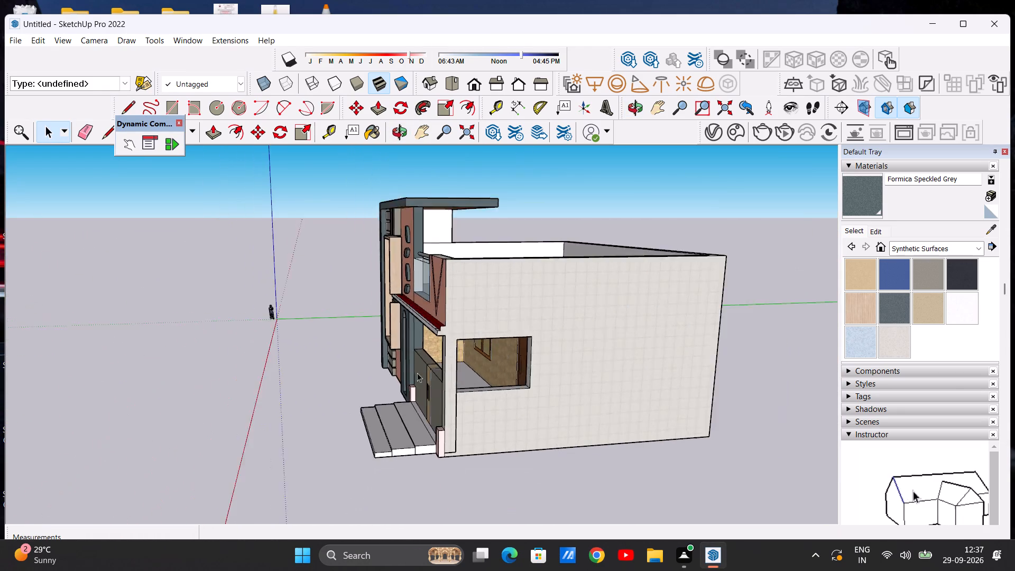
scroll(528, 441, up, 6)
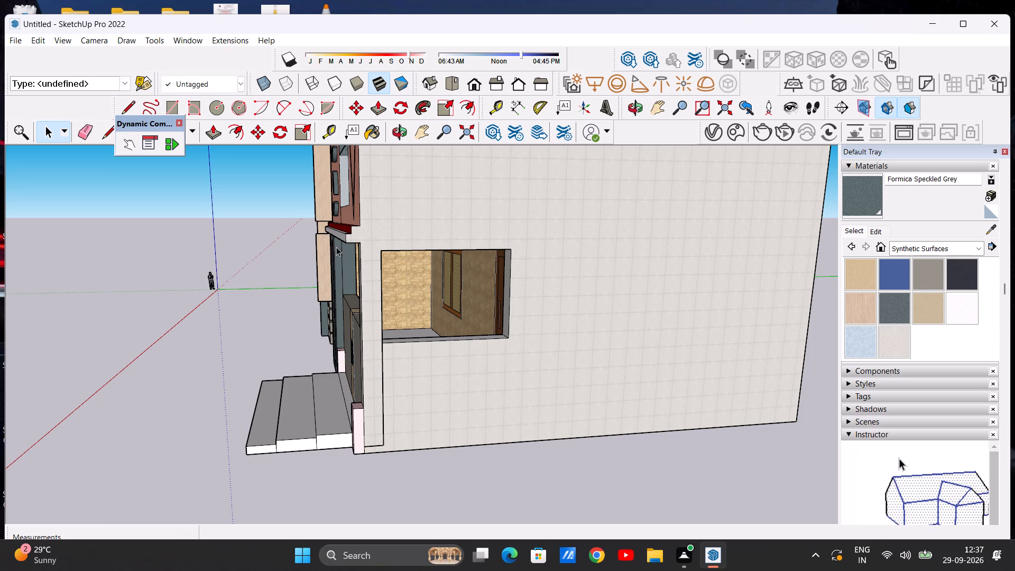
scroll(160, 262, down, 9)
scroll(230, 237, up, 7)
Paint the white inner terrace side wall, its raised upper part and the back of the upper facade wall with Quartz Light Brown.
middle_drag(209, 250, 263, 305)
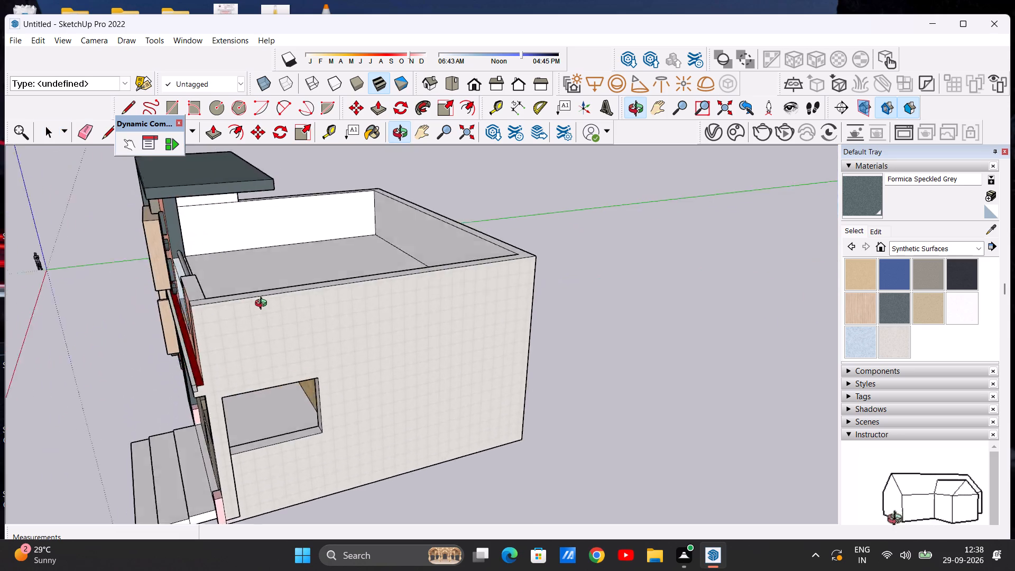
middle_drag(263, 305, 220, 252)
scroll(254, 176, up, 5)
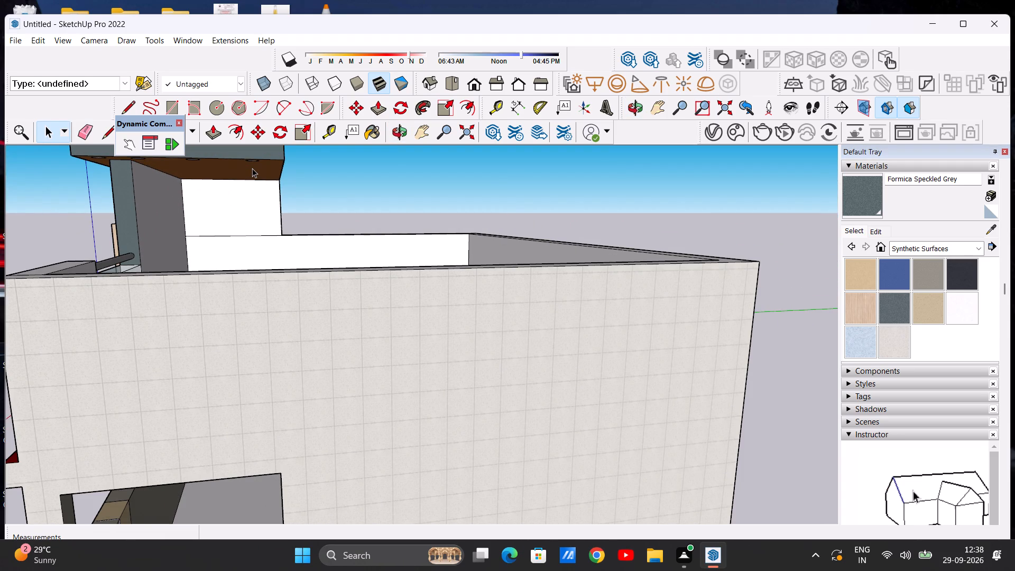
click(922, 302)
scroll(265, 210, up, 7)
click(245, 214)
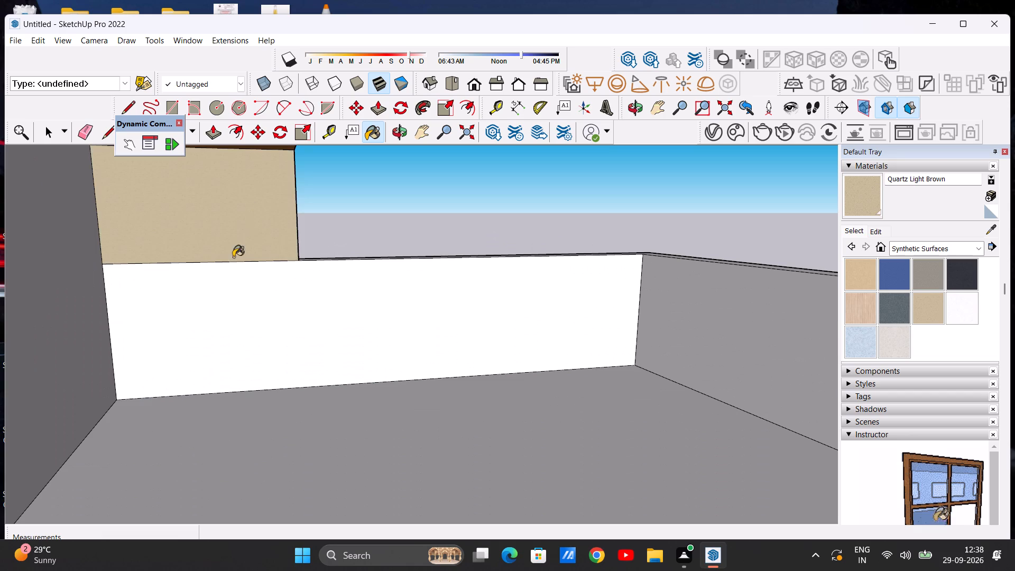
click(232, 290)
scroll(328, 270, down, 9)
middle_drag(307, 285, 226, 291)
scroll(285, 248, up, 4)
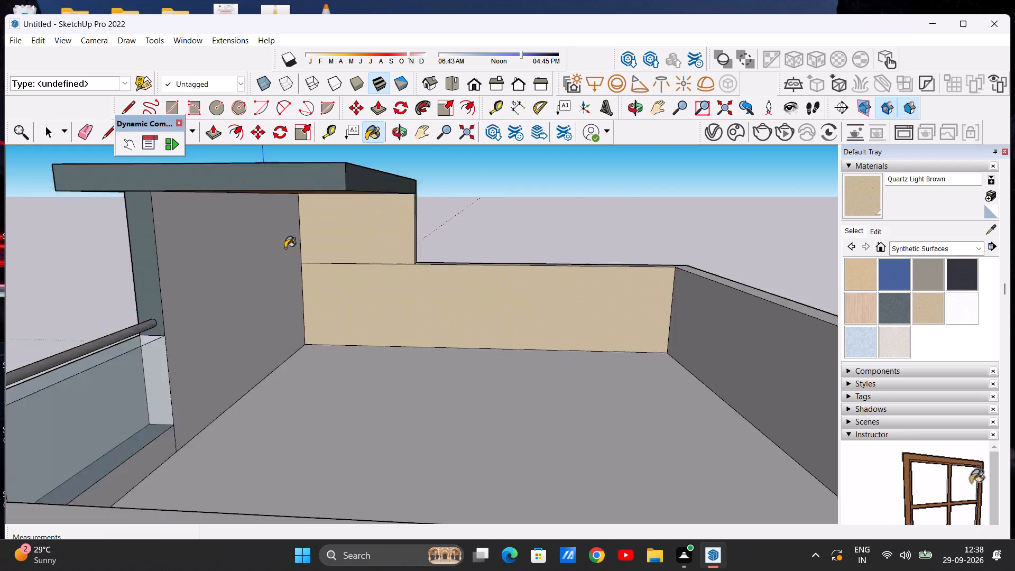
scroll(285, 248, up, 4)
click(204, 272)
scroll(366, 300, down, 10)
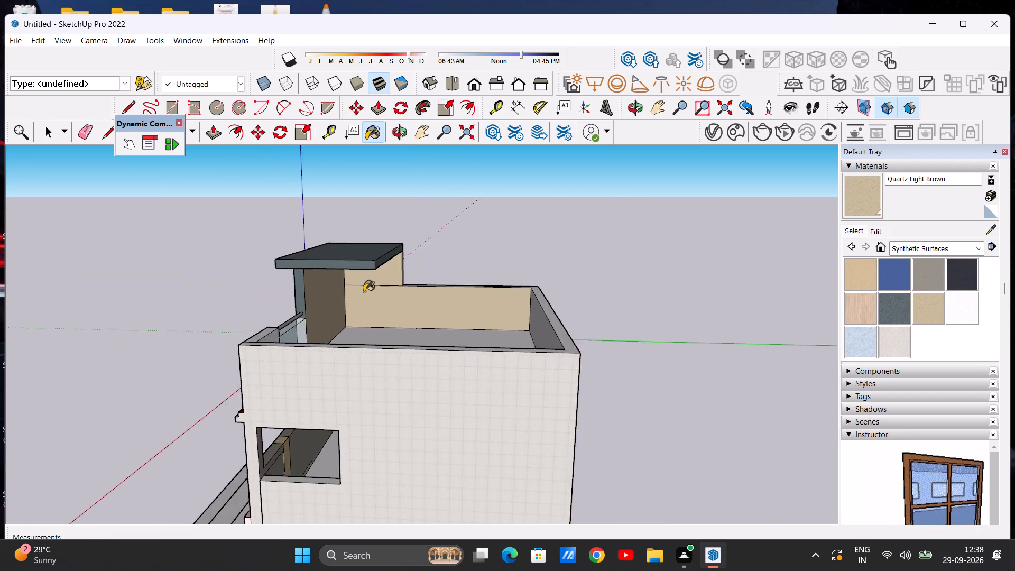
Paint the inner faces of the terrace's rear parapet and of the parapet on the porch side with Quartz Light Brown.
scroll(364, 292, up, 7)
middle_drag(351, 312, 598, 311)
middle_click(598, 311)
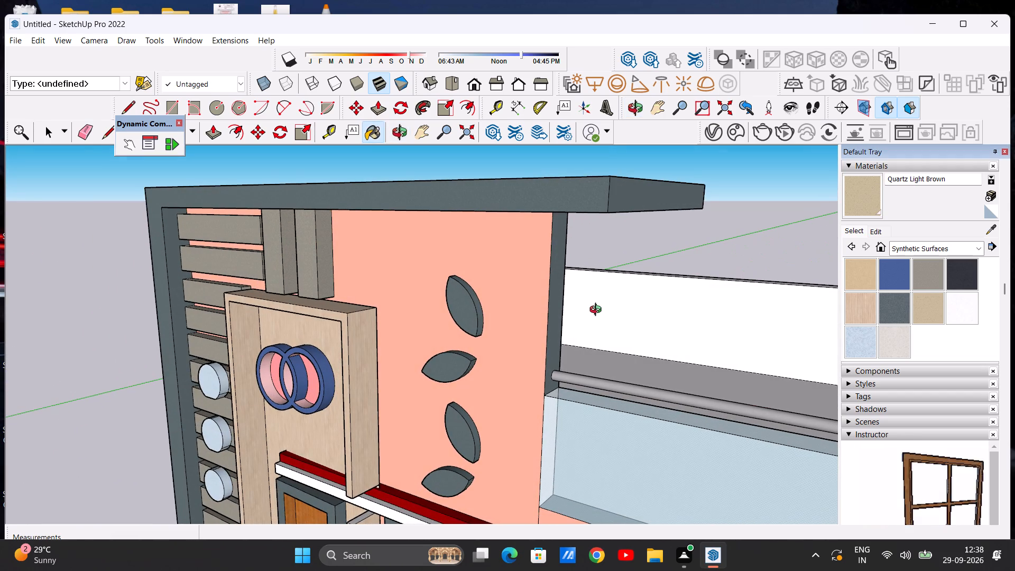
click(598, 311)
scroll(525, 313, down, 16)
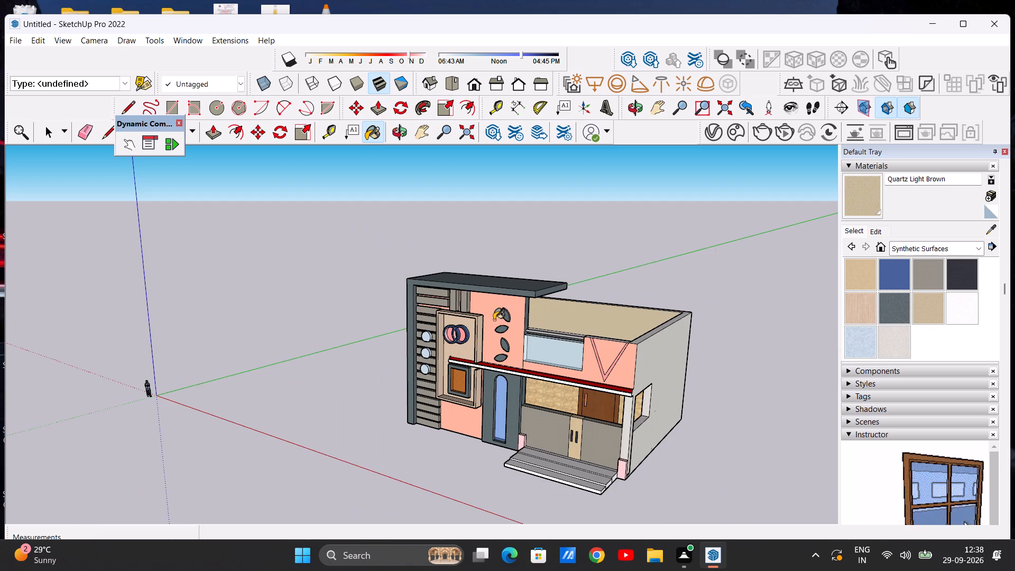
middle_drag(494, 320, 715, 309)
scroll(543, 310, up, 12)
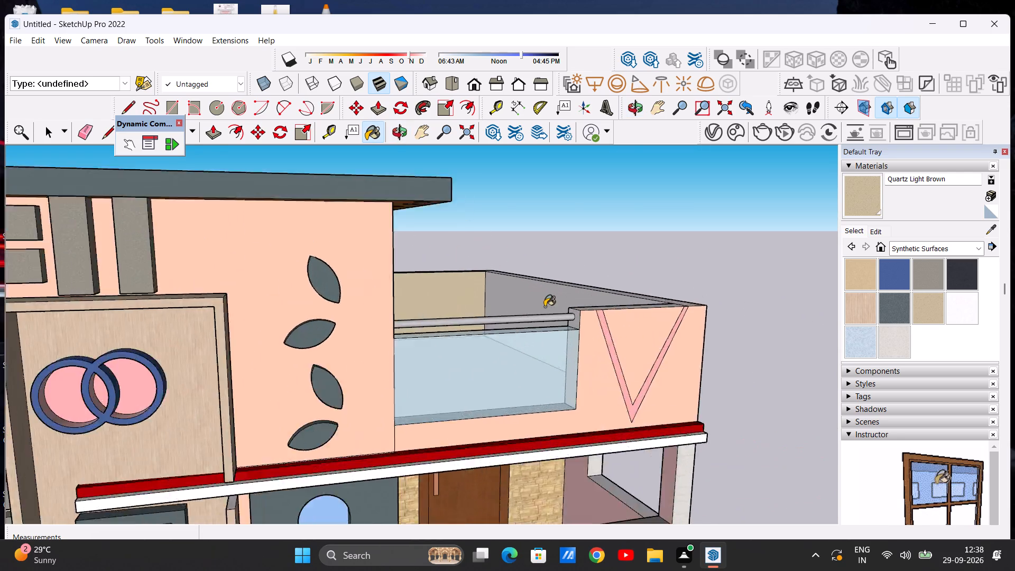
scroll(545, 307, up, 1)
click(536, 303)
Paint the top faces of the terrace parapet, including the front piece above the V motif, with Quartz Light Brown.
scroll(535, 302, down, 7)
middle_drag(512, 298, 443, 414)
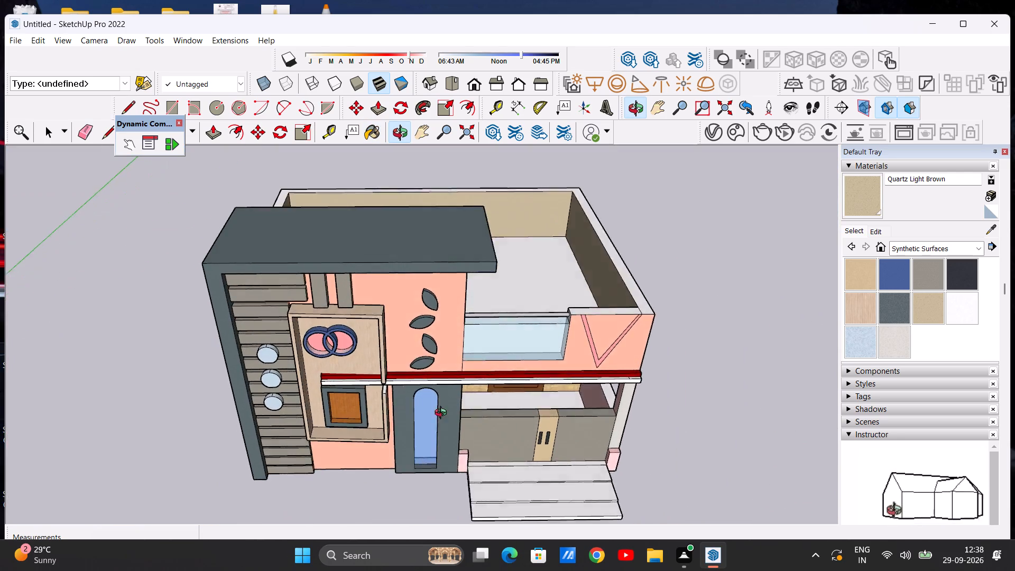
middle_drag(443, 414, 422, 452)
scroll(699, 323, up, 6)
click(627, 335)
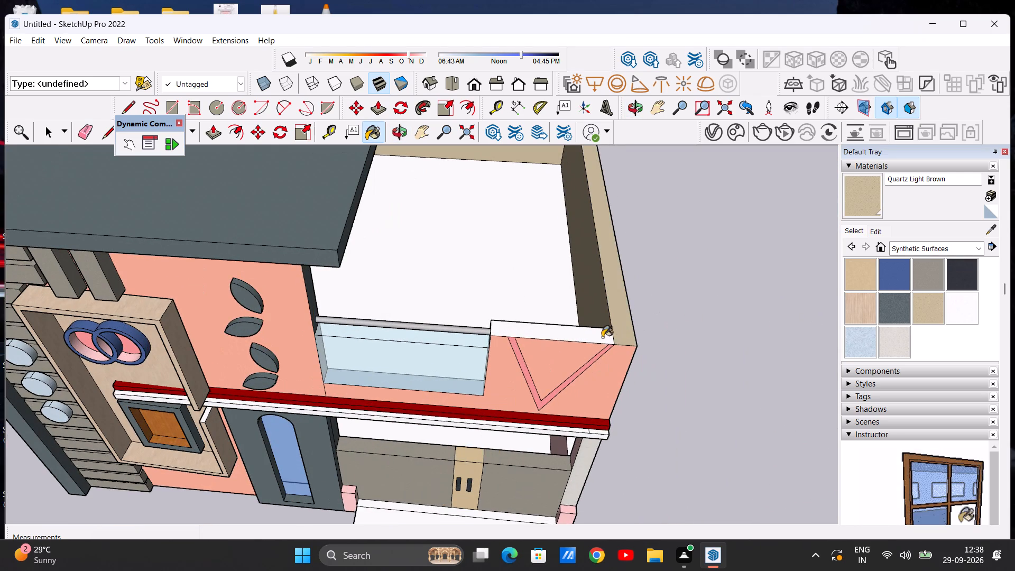
click(602, 337)
Examine the painted terrace walls and the whole house from above, both sides and the front.
scroll(632, 310, down, 12)
middle_drag(405, 284, 695, 276)
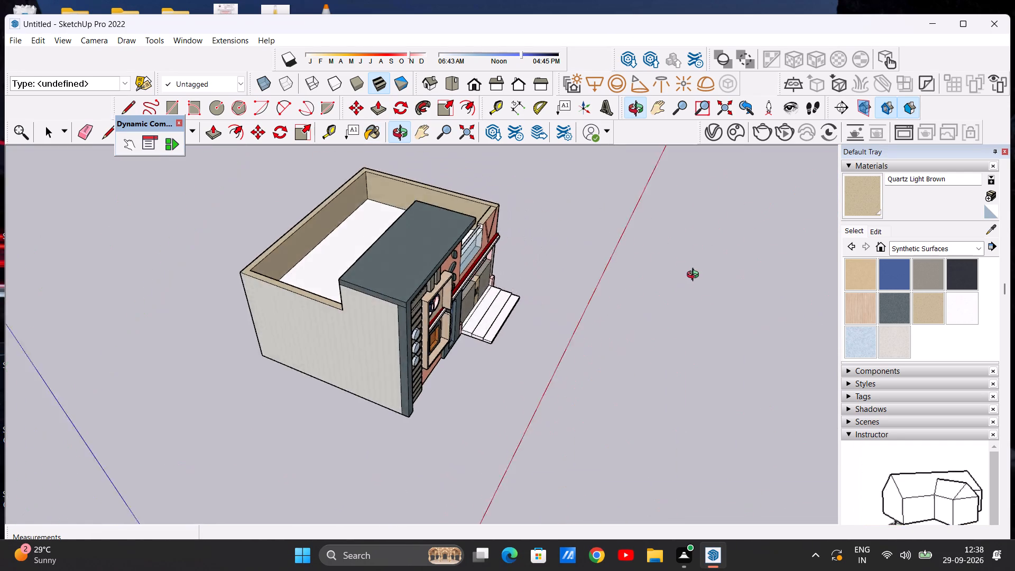
middle_drag(695, 276, 250, 142)
middle_drag(709, 510, 629, 477)
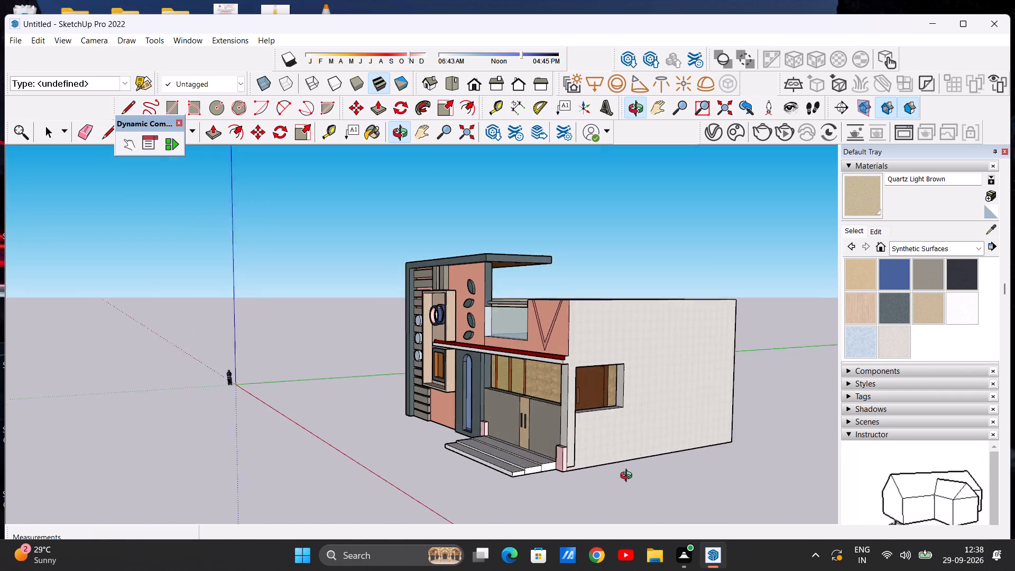
middle_drag(629, 477, 587, 489)
scroll(394, 425, up, 1)
middle_drag(408, 425, 625, 438)
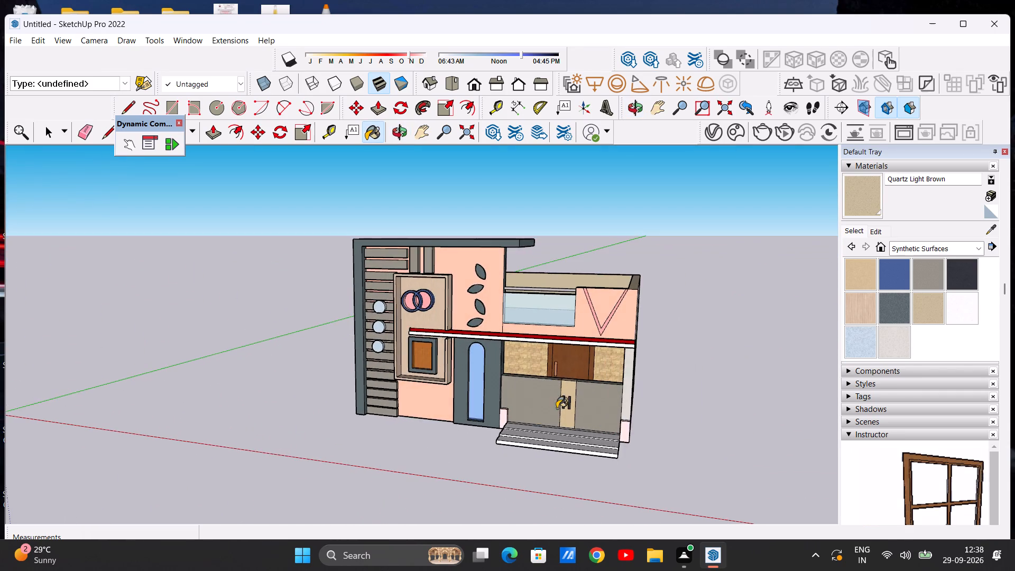
scroll(393, 221, up, 6)
scroll(337, 309, up, 7)
scroll(366, 314, down, 19)
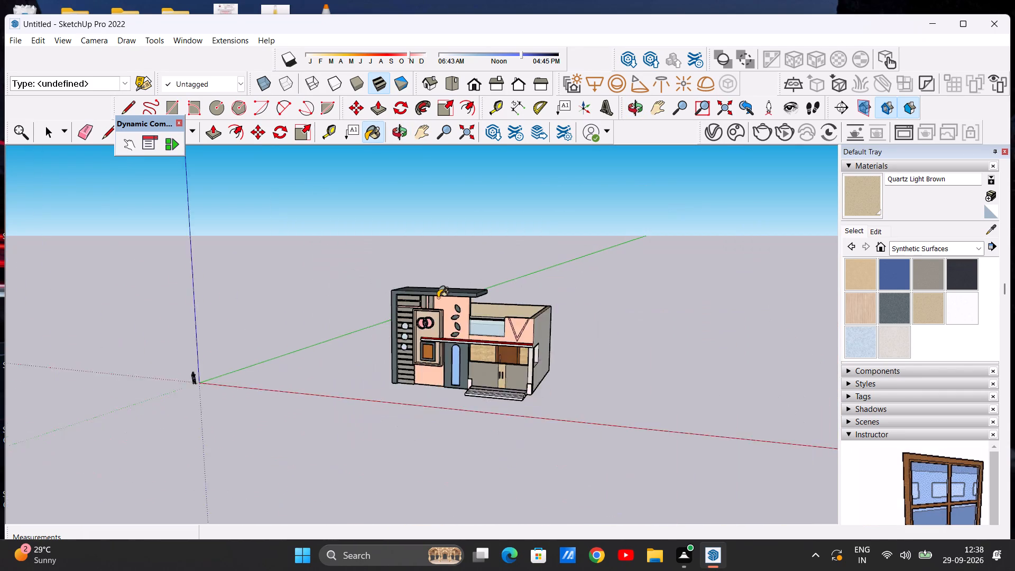
scroll(438, 298, down, 7)
scroll(448, 308, up, 15)
scroll(444, 310, down, 13)
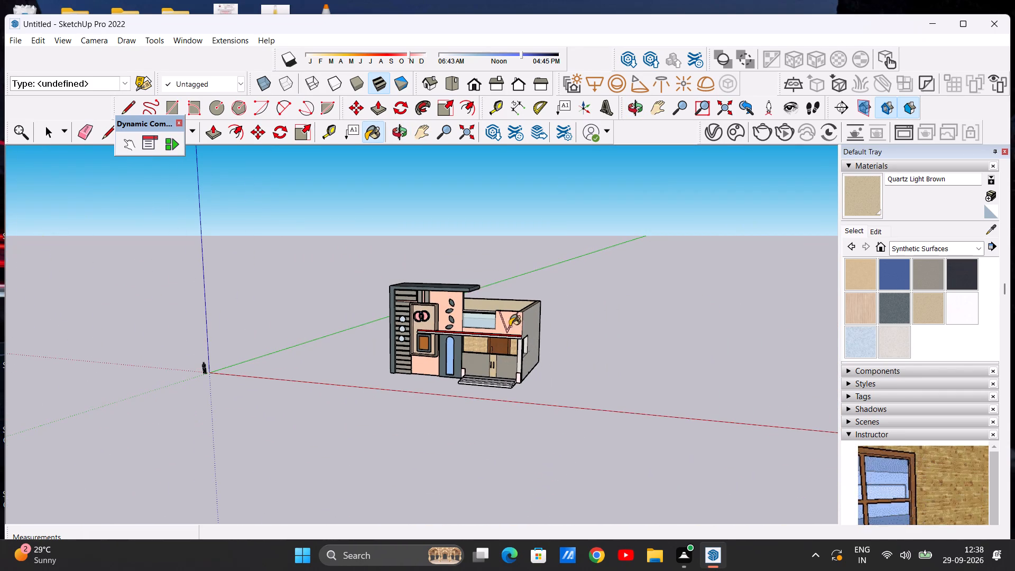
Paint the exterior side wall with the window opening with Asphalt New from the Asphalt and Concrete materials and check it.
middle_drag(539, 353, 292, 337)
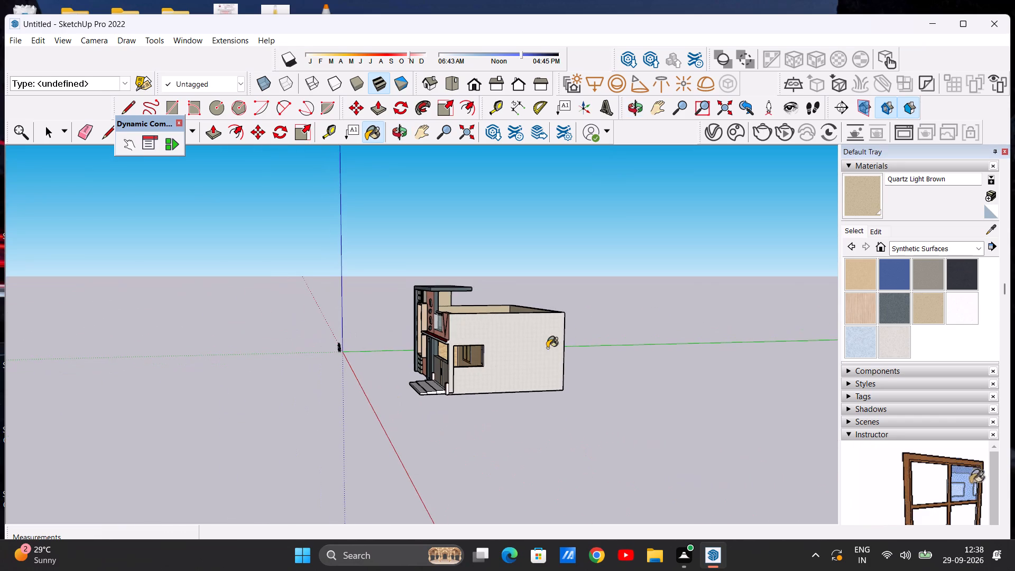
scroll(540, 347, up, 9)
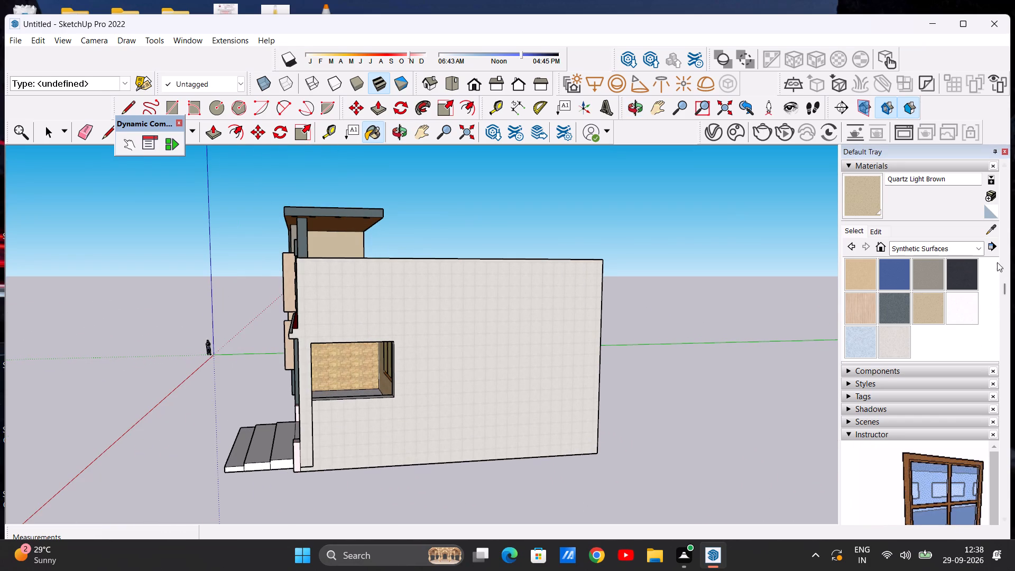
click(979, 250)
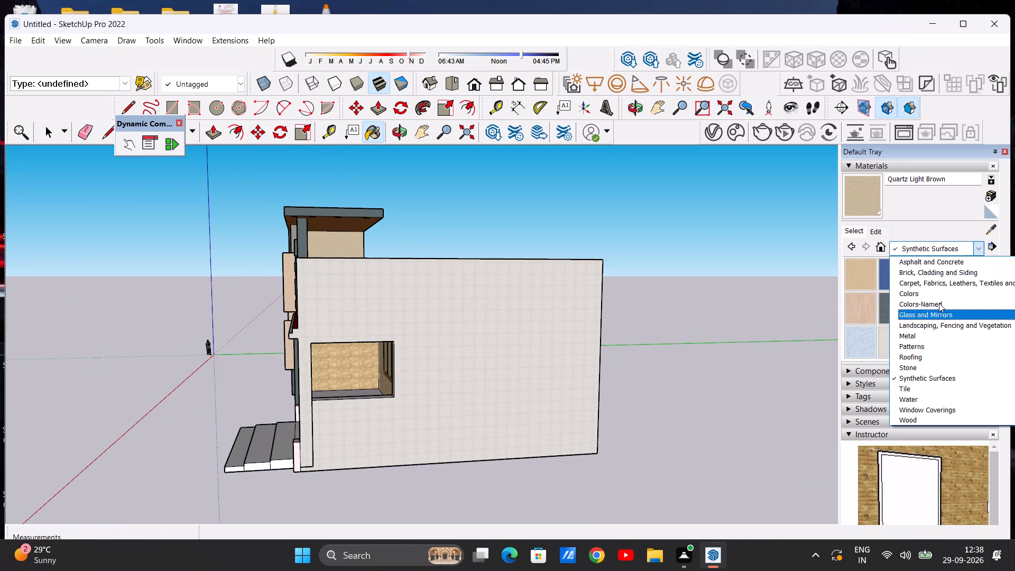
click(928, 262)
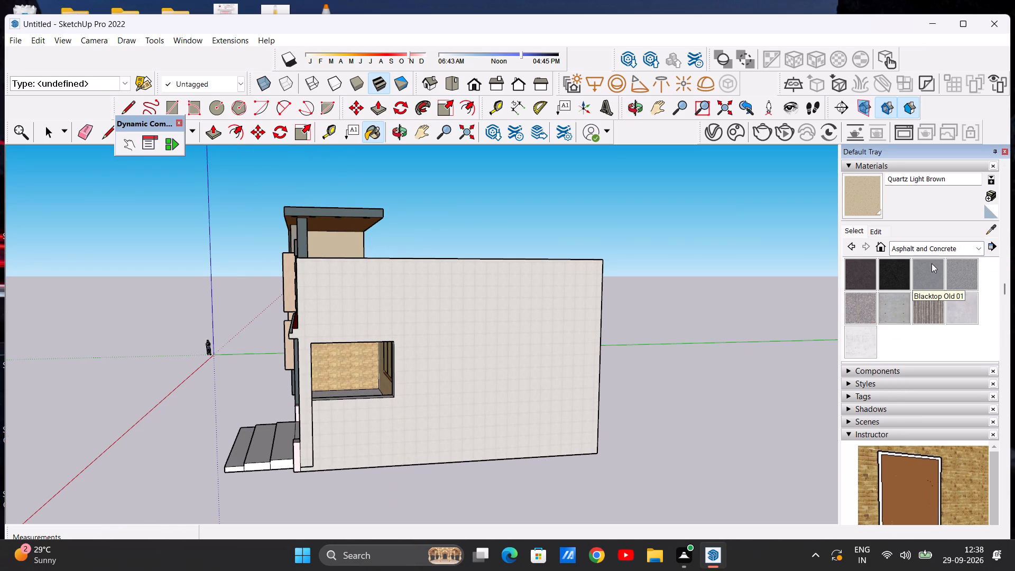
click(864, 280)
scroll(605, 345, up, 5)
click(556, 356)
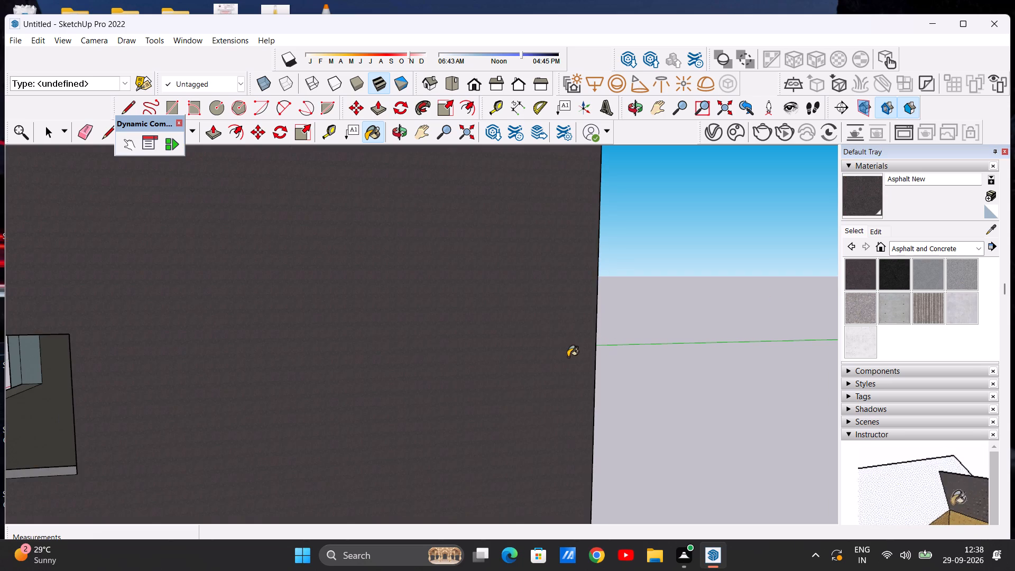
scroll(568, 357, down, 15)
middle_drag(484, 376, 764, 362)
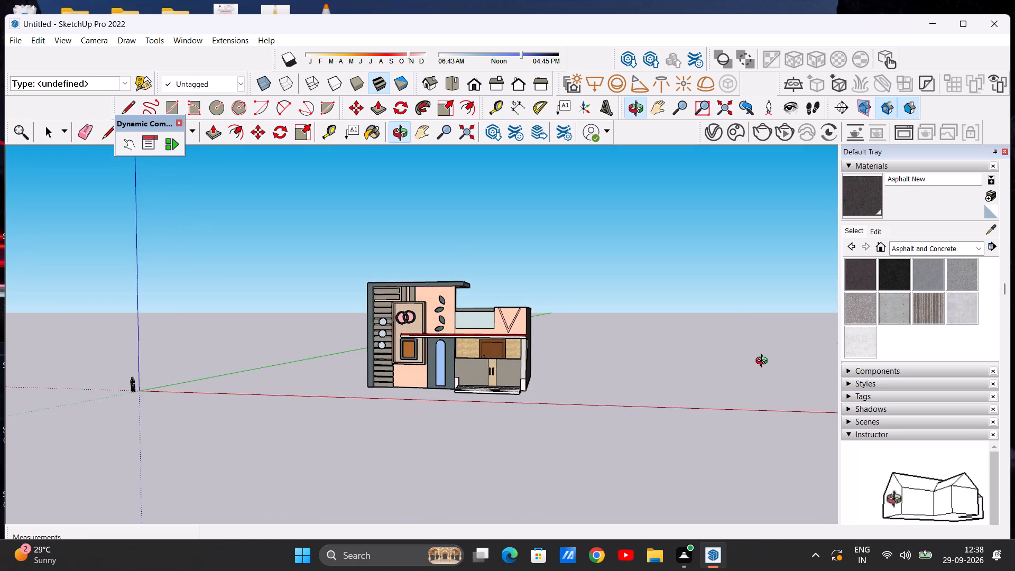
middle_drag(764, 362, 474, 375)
Paint the exterior side wall with the window opening with Concrete Form 4x8.
scroll(551, 363, up, 6)
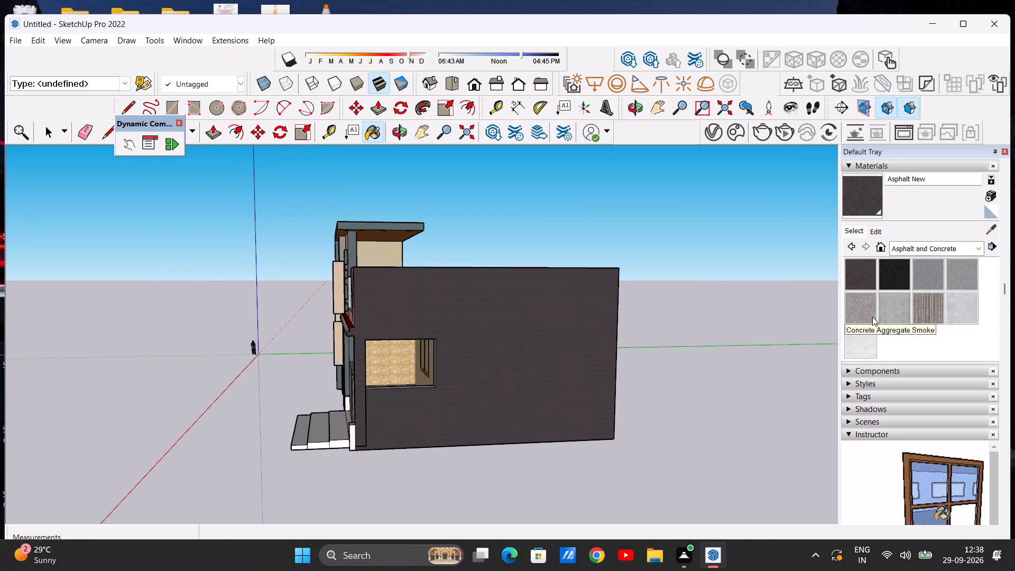
click(898, 299)
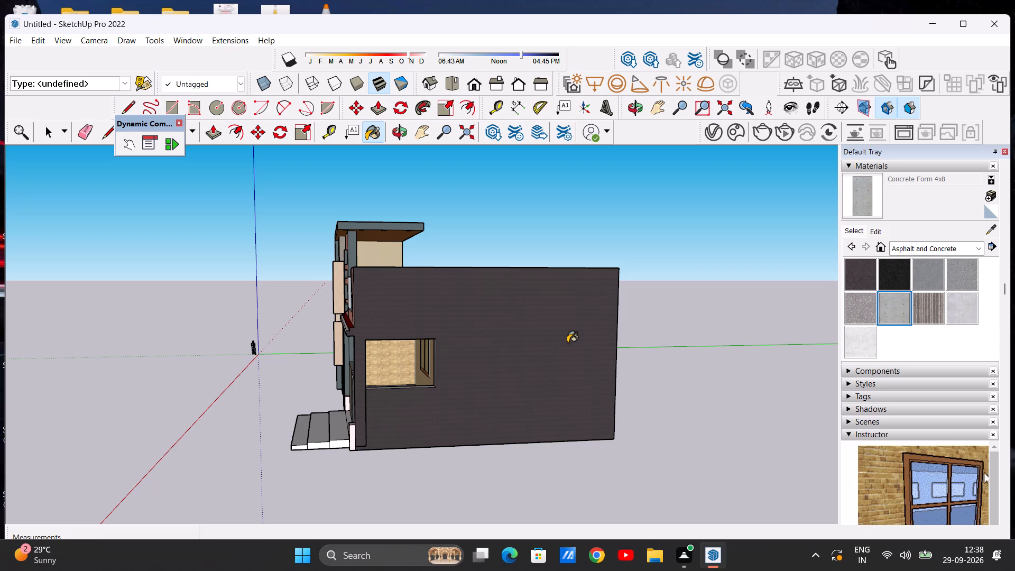
click(567, 343)
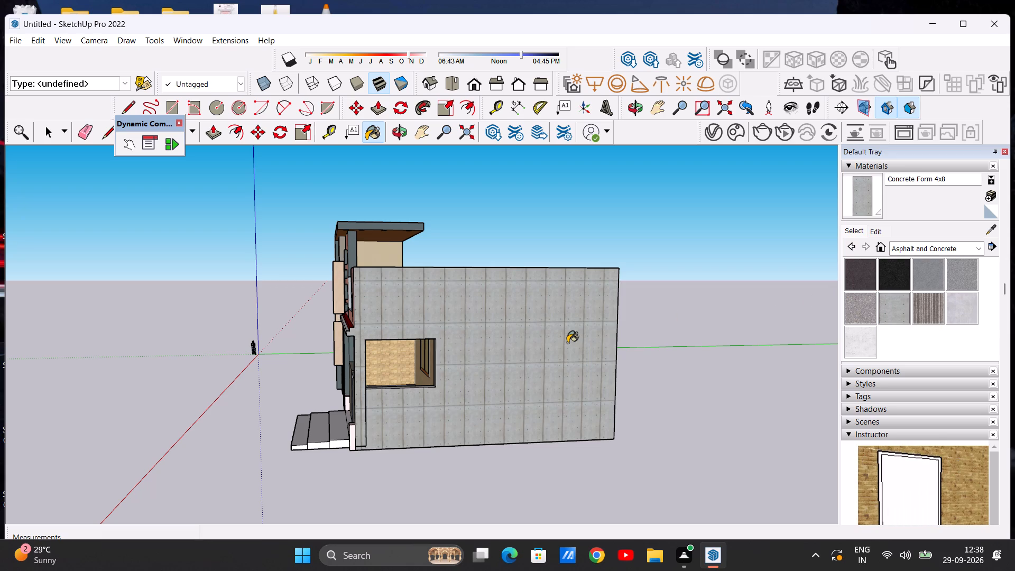
scroll(567, 343, down, 3)
scroll(458, 361, up, 12)
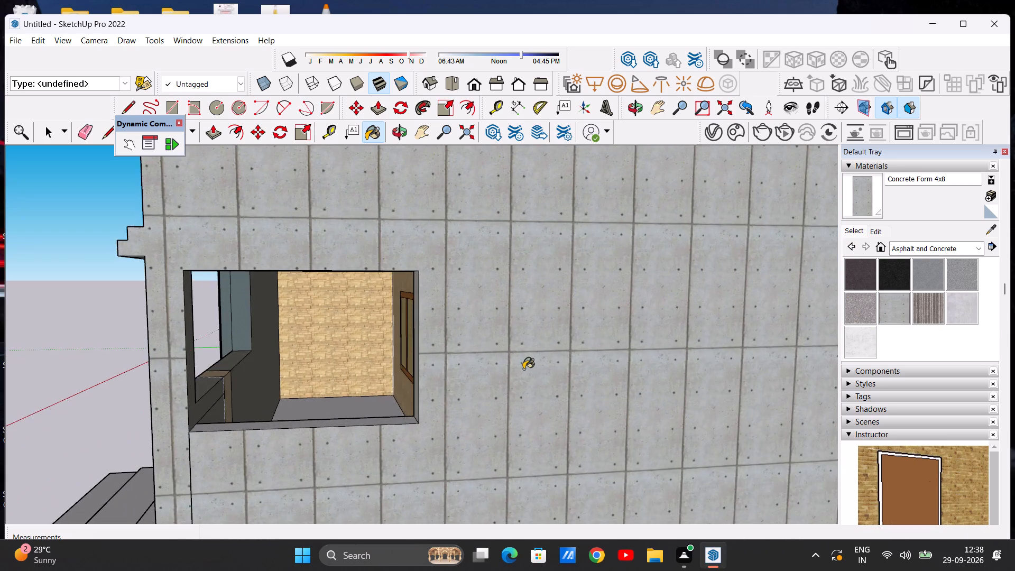
scroll(520, 371, down, 16)
scroll(537, 360, up, 5)
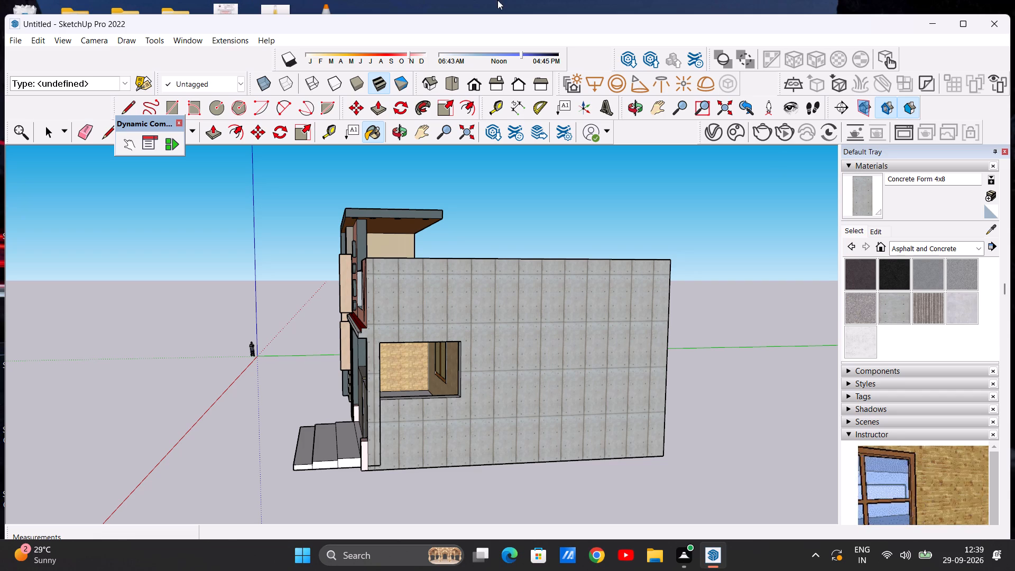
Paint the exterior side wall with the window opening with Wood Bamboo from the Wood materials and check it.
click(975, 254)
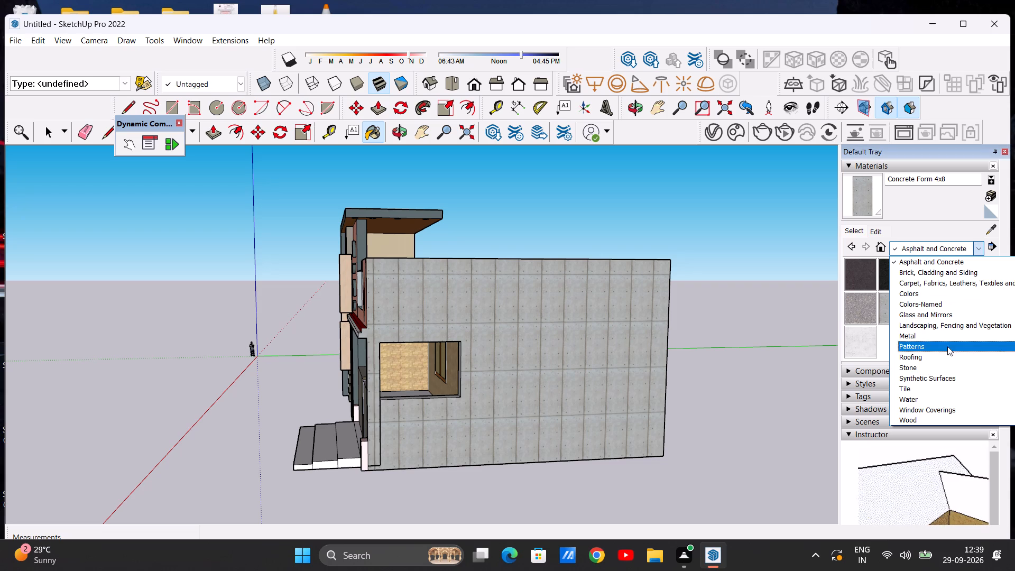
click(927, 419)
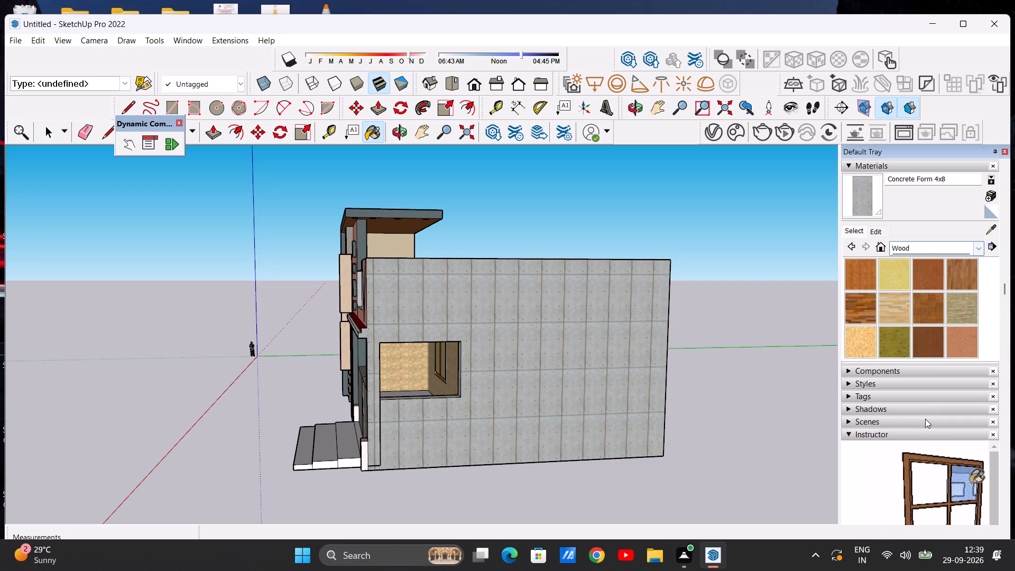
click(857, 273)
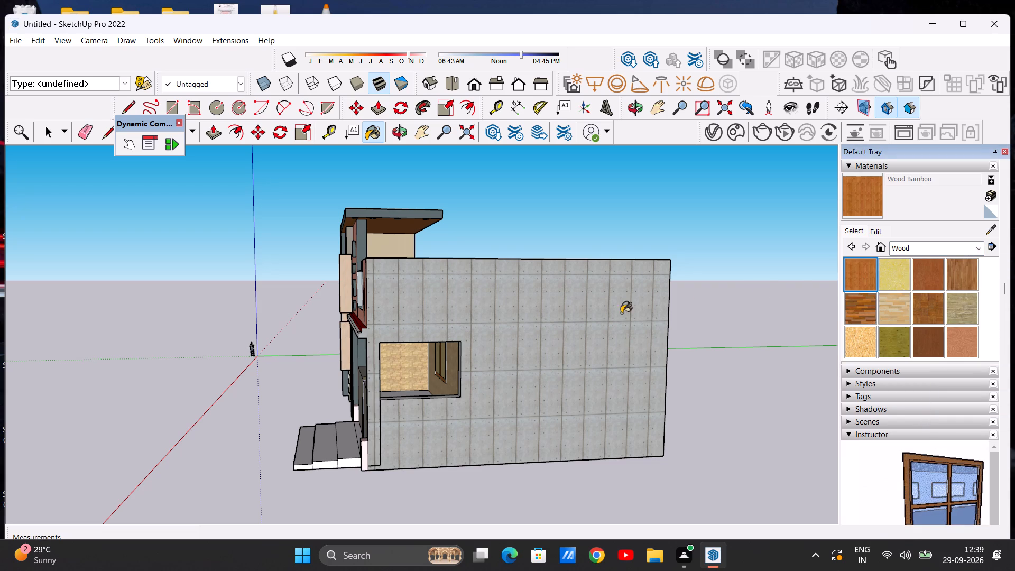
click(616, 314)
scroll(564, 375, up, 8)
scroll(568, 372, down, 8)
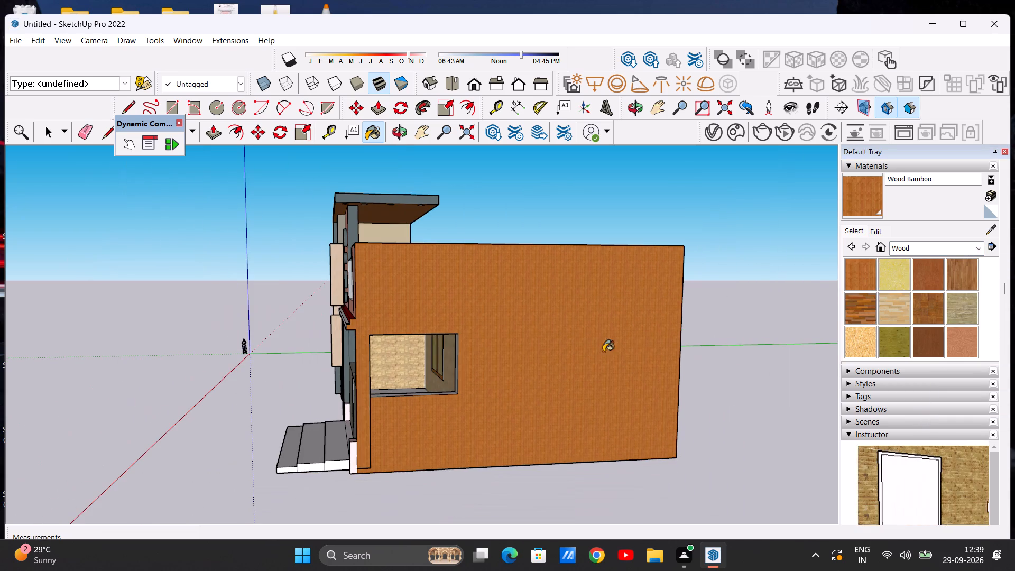
Paint the exterior side wall with the window opening with Wood Floor Light and check it.
click(897, 306)
click(688, 317)
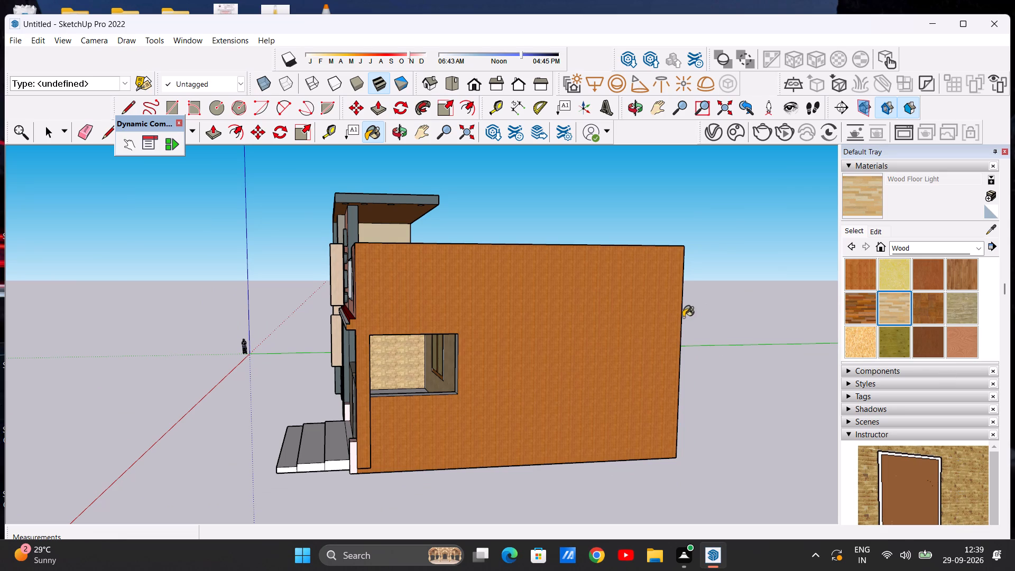
click(630, 318)
scroll(505, 333, up, 9)
scroll(504, 330, down, 18)
Paint the opposite exterior side wall and the rear wall of the house with Wood Floor Light.
middle_drag(466, 347, 779, 328)
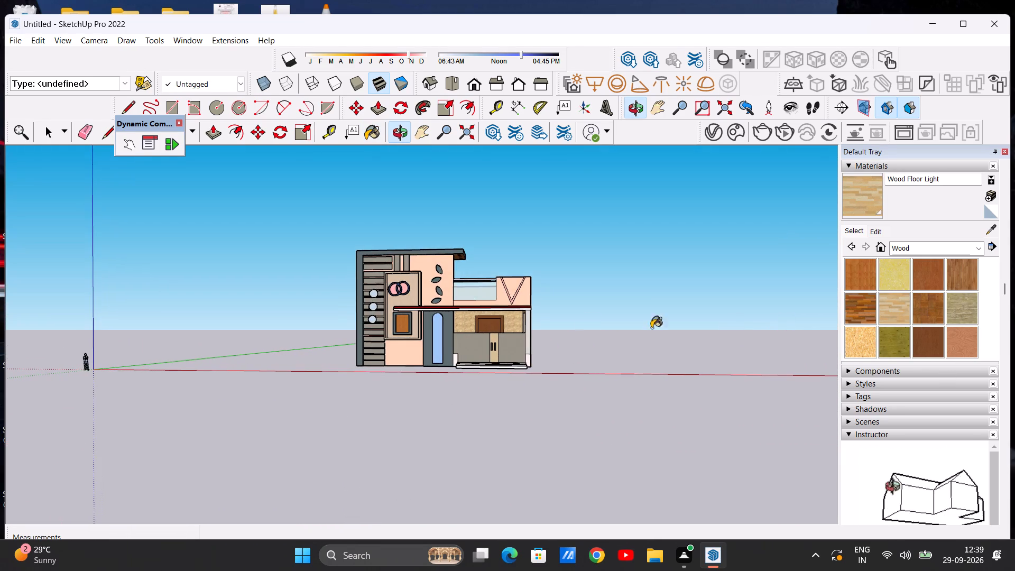
middle_drag(363, 327, 662, 355)
scroll(412, 322, up, 7)
click(352, 293)
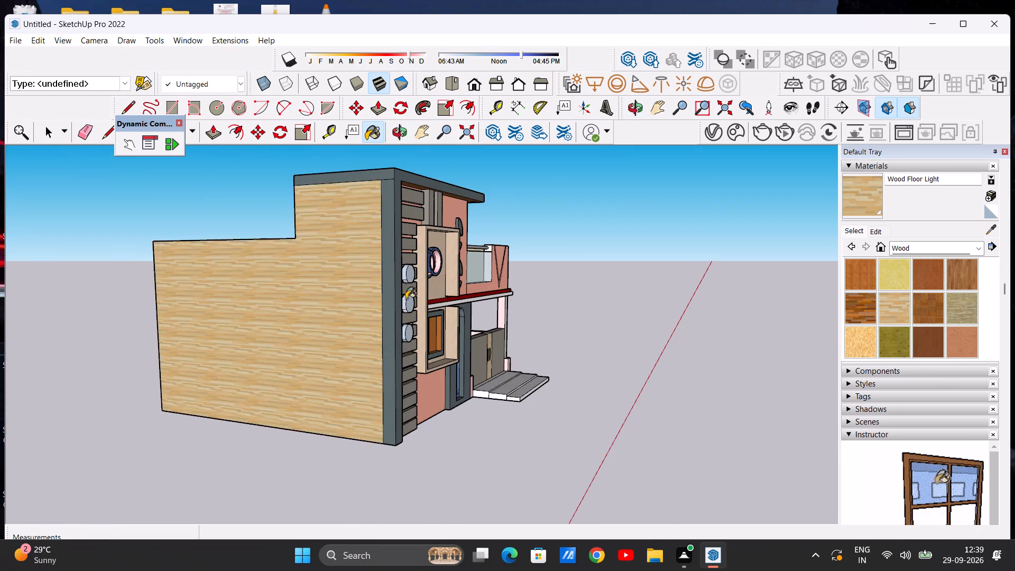
scroll(438, 301, down, 5)
scroll(273, 298, up, 1)
middle_drag(273, 305, 678, 298)
click(390, 301)
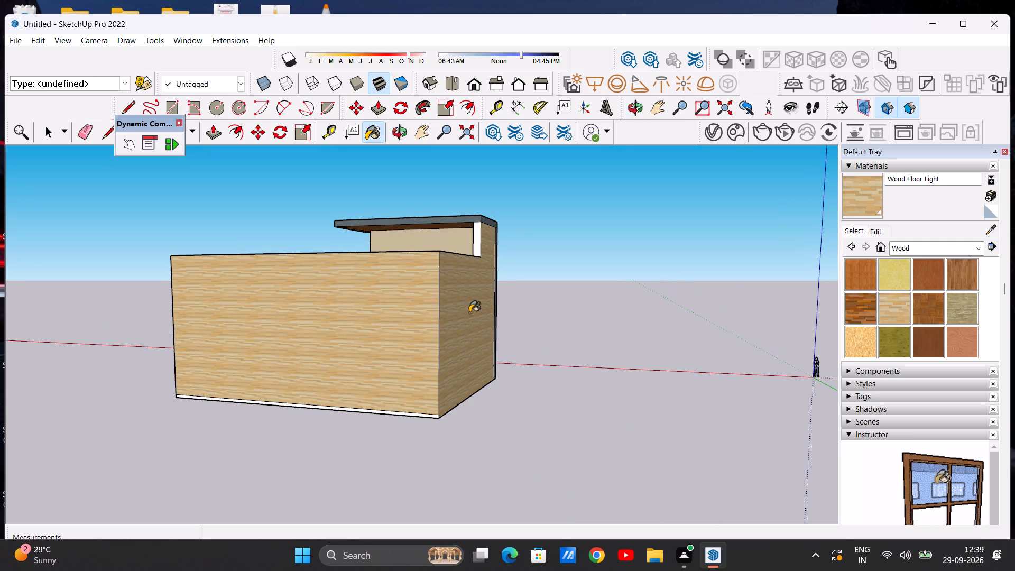
Examine the wood-finished side and rear walls, the terrace and the front of the house from all around.
middle_drag(437, 312, 255, 338)
scroll(384, 330, up, 17)
scroll(387, 328, down, 7)
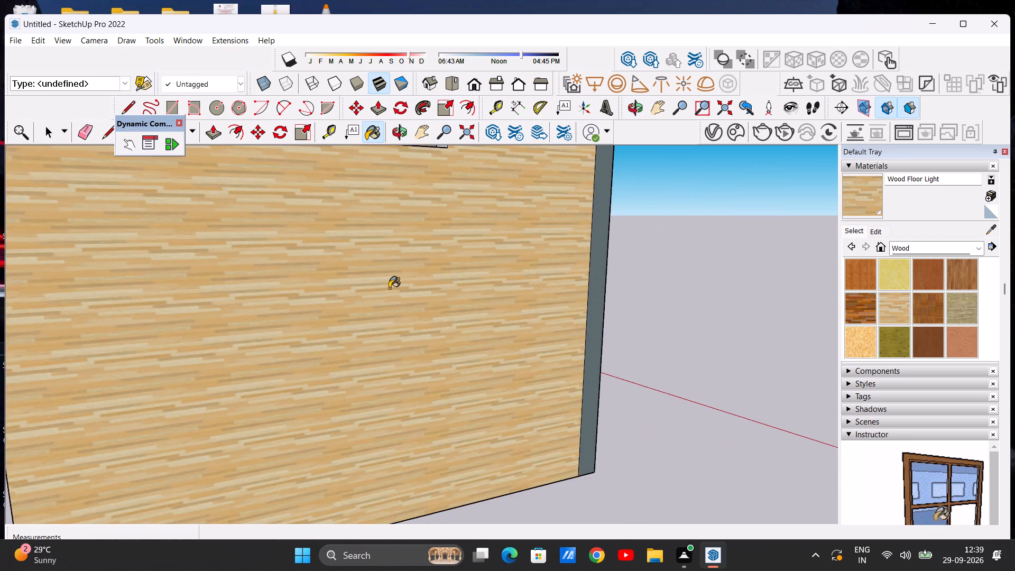
scroll(389, 288, down, 11)
middle_drag(376, 297, 352, 430)
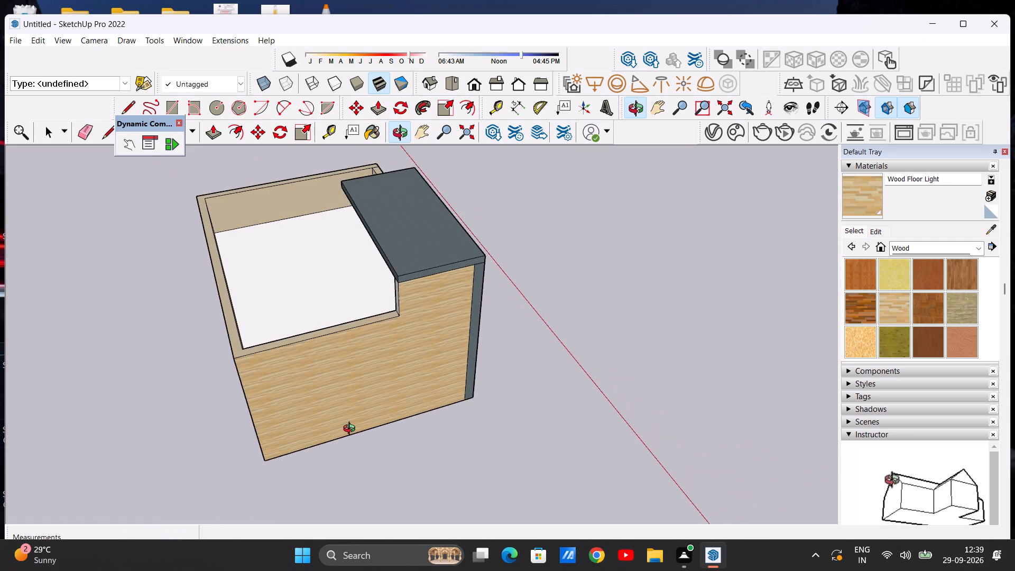
middle_drag(352, 430, 526, 353)
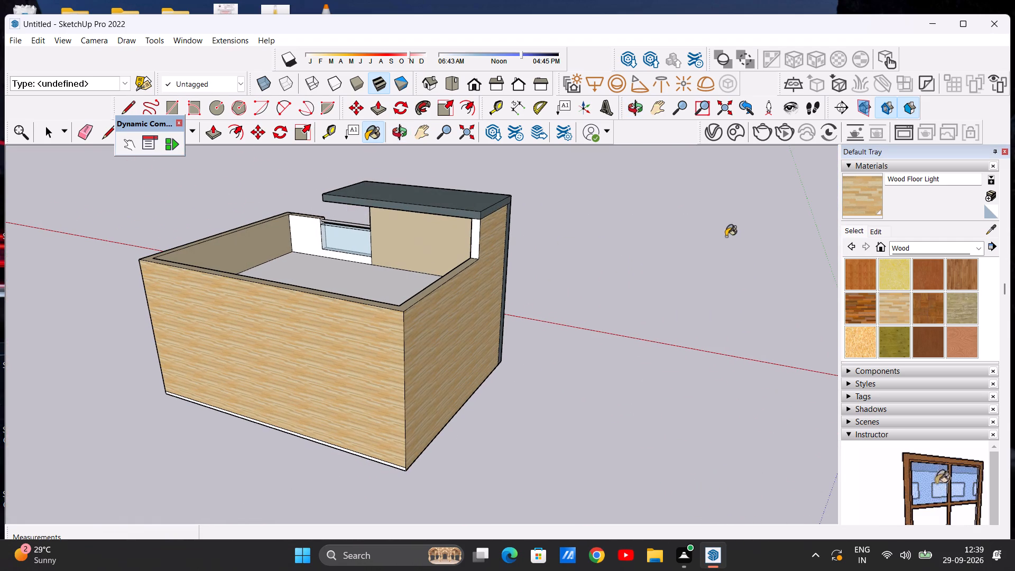
middle_drag(411, 329, 1, 263)
scroll(209, 302, up, 1)
middle_drag(317, 272, 37, 272)
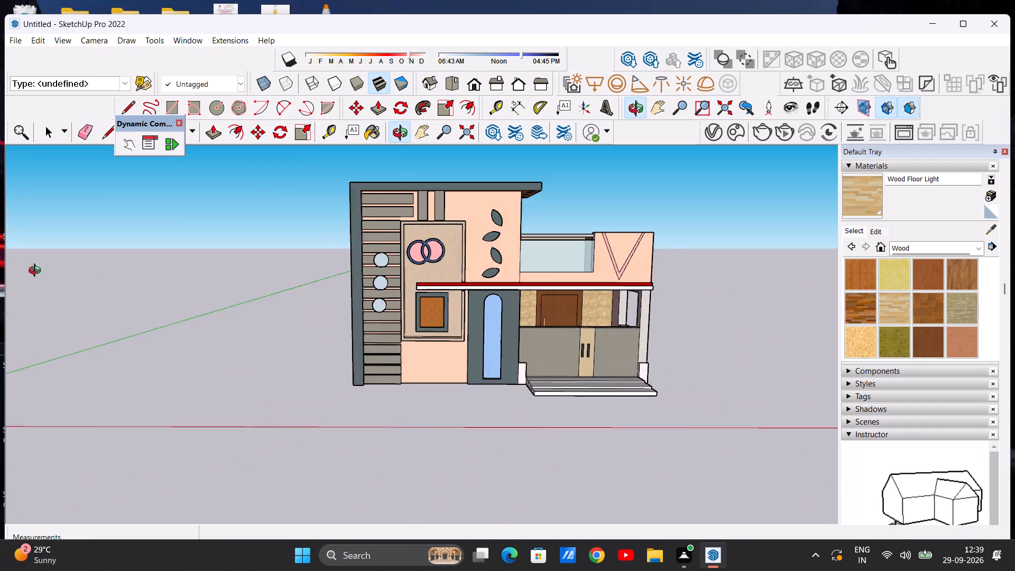
middle_drag(37, 272, 0, 272)
middle_drag(428, 295, 361, 307)
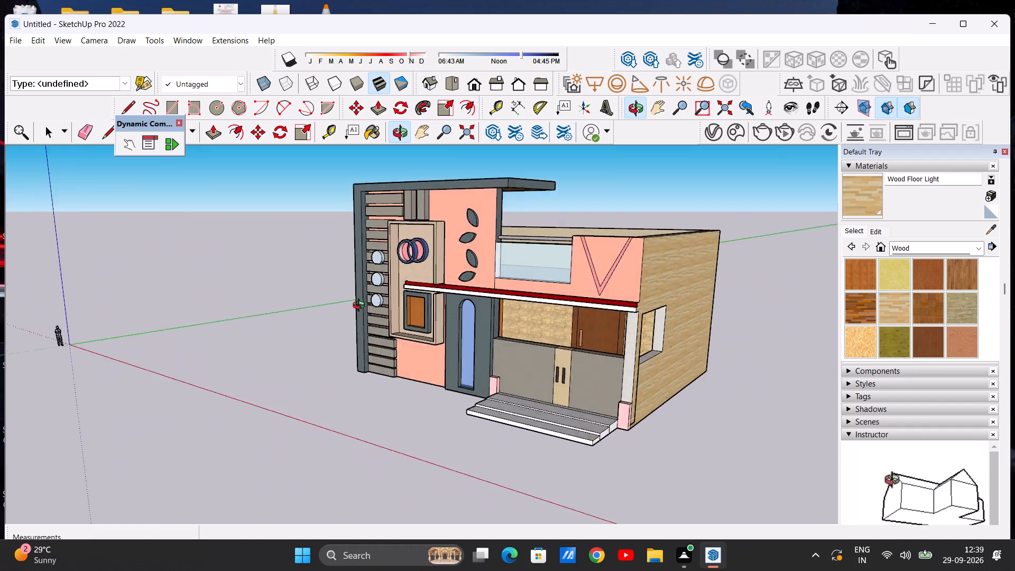
middle_drag(361, 307, 458, 288)
Examine the porch wall, main door, gate, lower facade and entrance steps up close.
scroll(518, 316, up, 20)
scroll(518, 316, up, 2)
scroll(506, 318, down, 4)
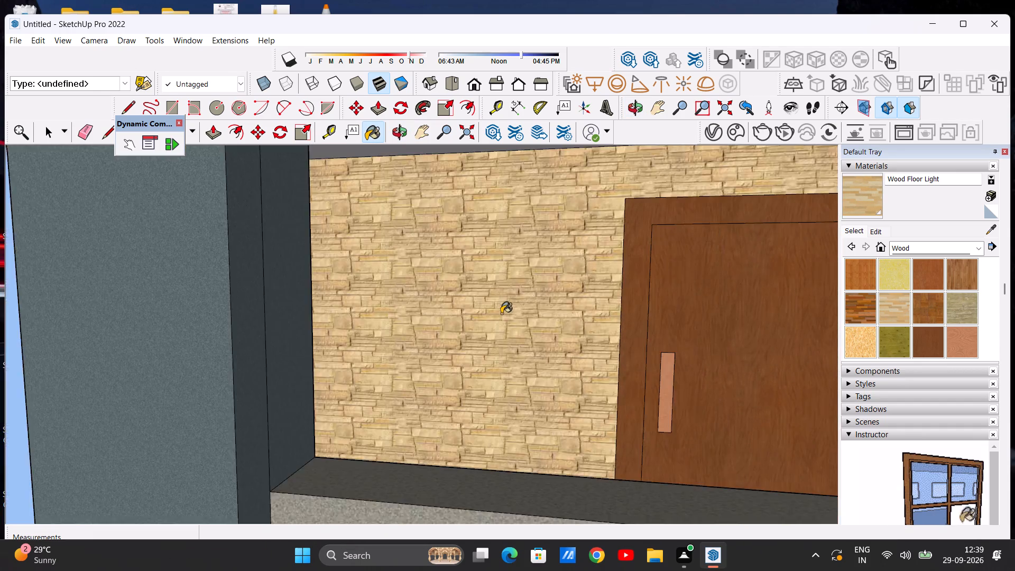
scroll(501, 314, down, 17)
scroll(538, 295, up, 5)
middle_drag(533, 291, 520, 355)
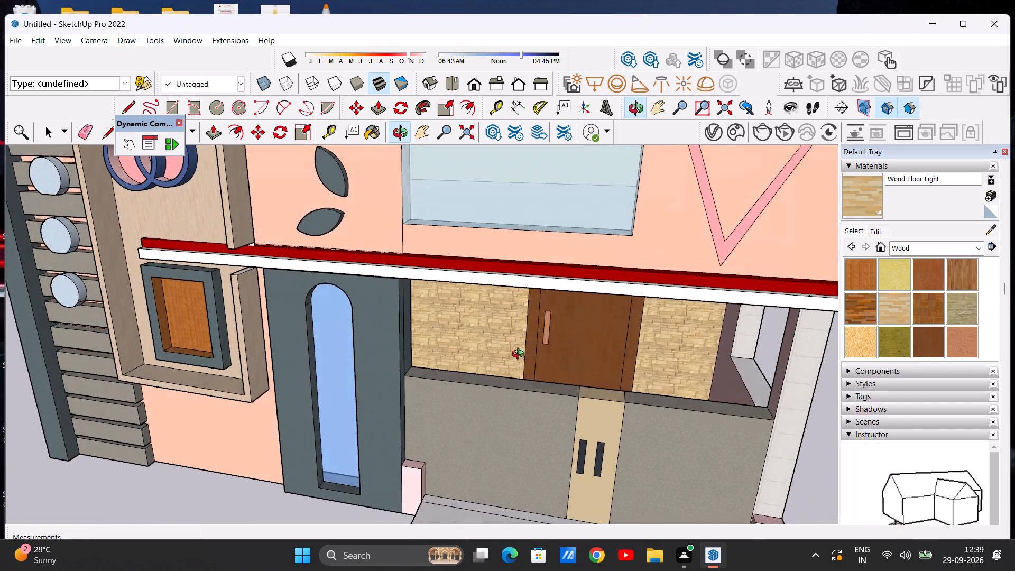
middle_drag(520, 355, 549, 360)
scroll(486, 300, down, 14)
scroll(416, 320, up, 12)
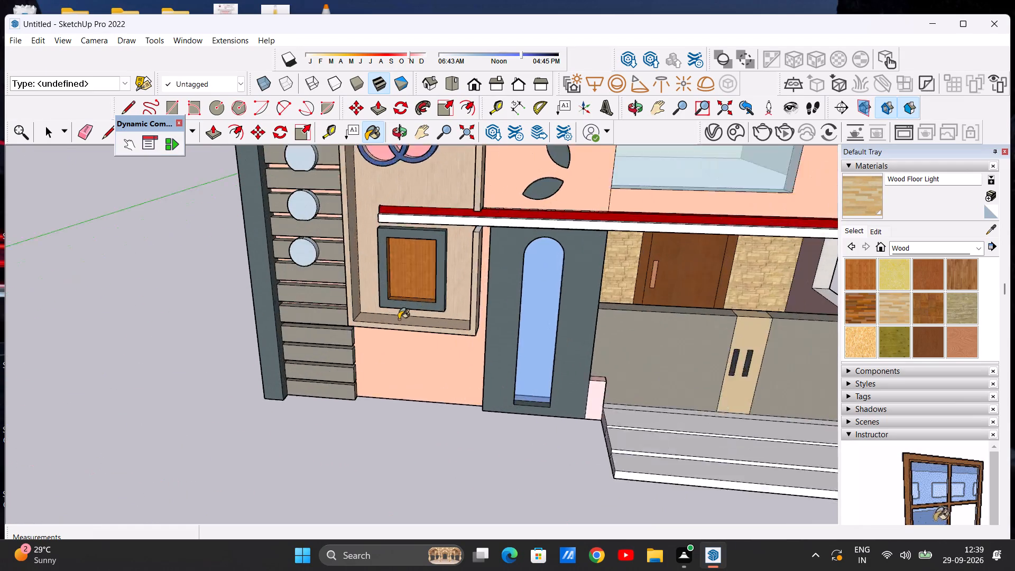
scroll(399, 319, up, 3)
scroll(427, 308, down, 5)
middle_drag(211, 325, 292, 283)
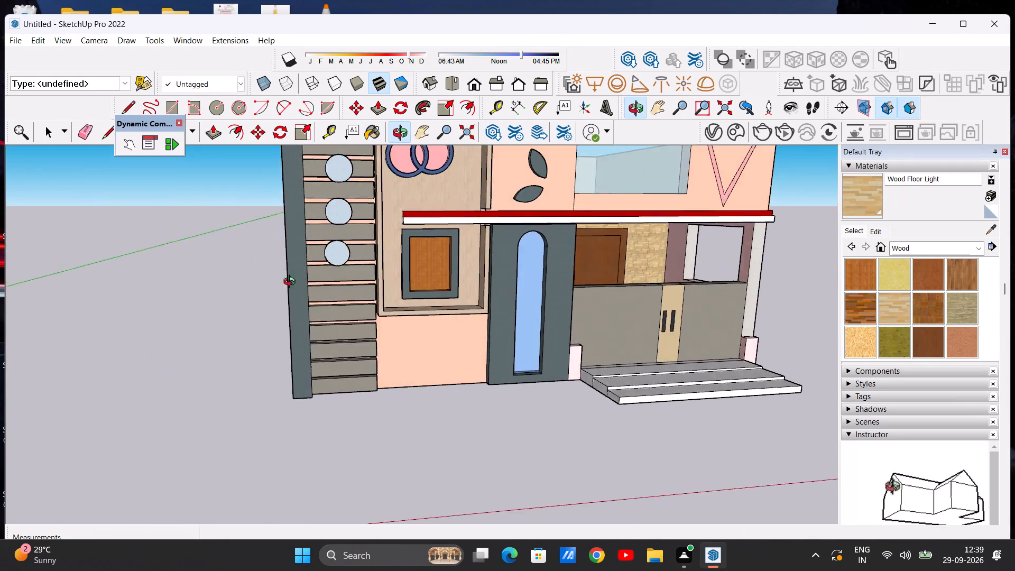
middle_drag(292, 283, 249, 282)
scroll(255, 316, down, 8)
scroll(531, 269, up, 8)
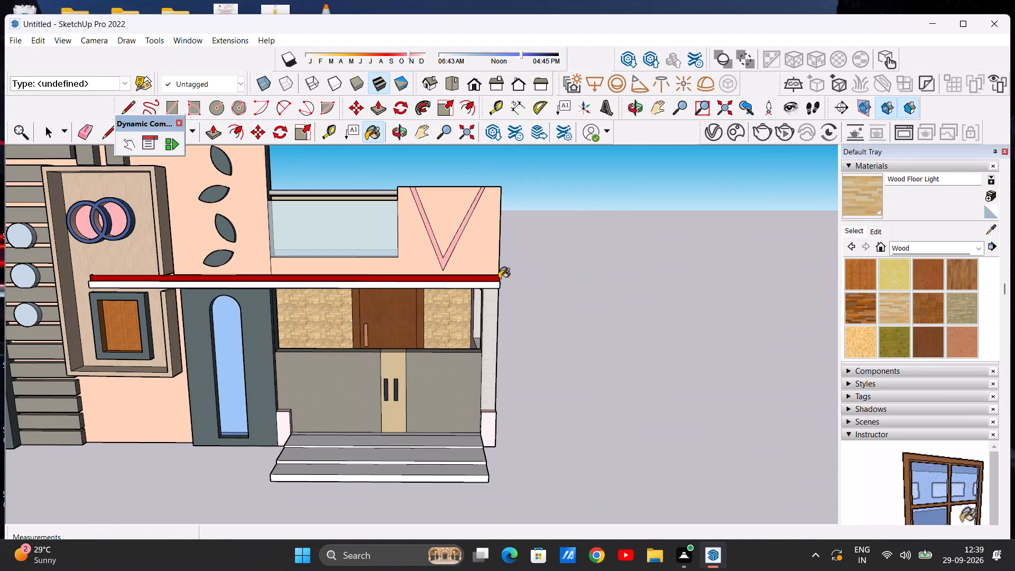
scroll(476, 282, up, 6)
scroll(476, 283, down, 14)
Review the whole front elevation and porch from above, from the front and at an angle.
middle_drag(556, 263, 464, 263)
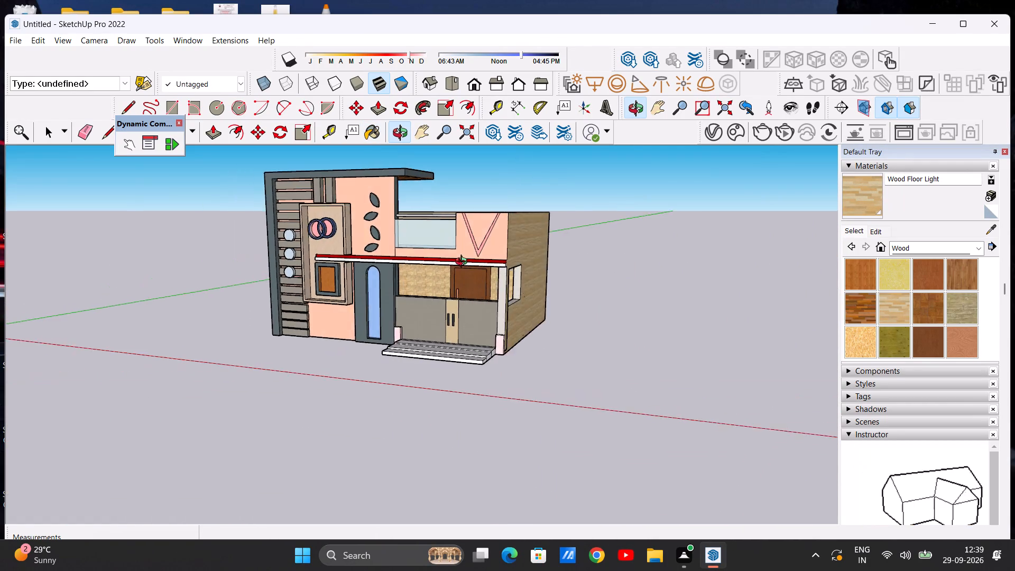
middle_drag(464, 263, 502, 440)
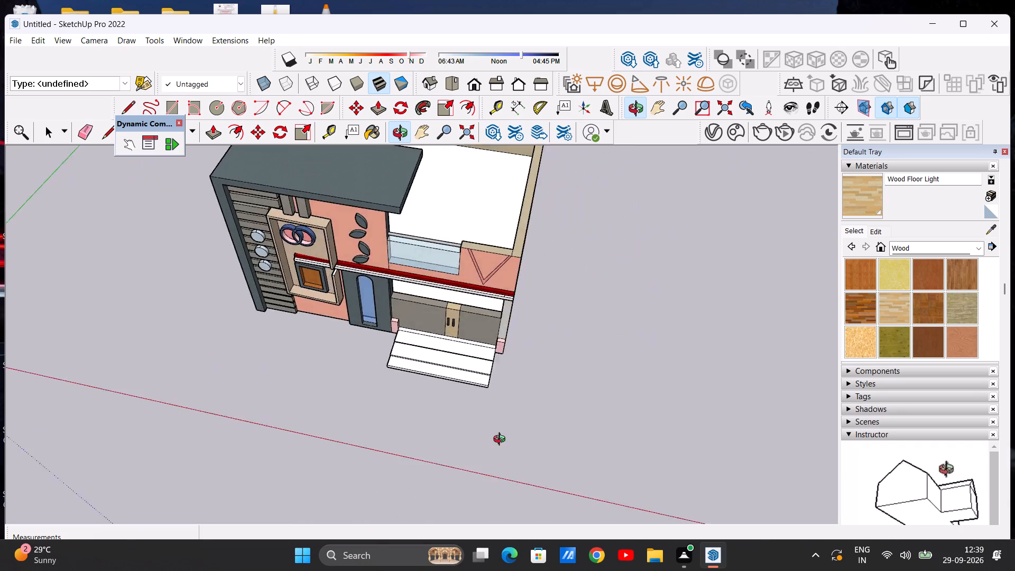
middle_drag(502, 440, 599, 231)
scroll(510, 304, up, 6)
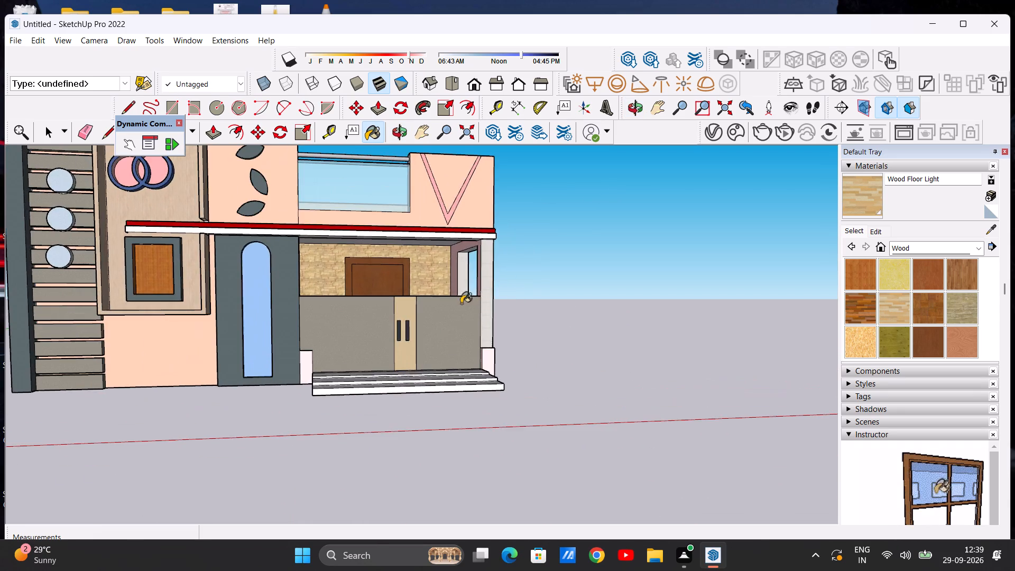
scroll(461, 304, down, 5)
scroll(487, 304, up, 7)
middle_drag(427, 308, 337, 340)
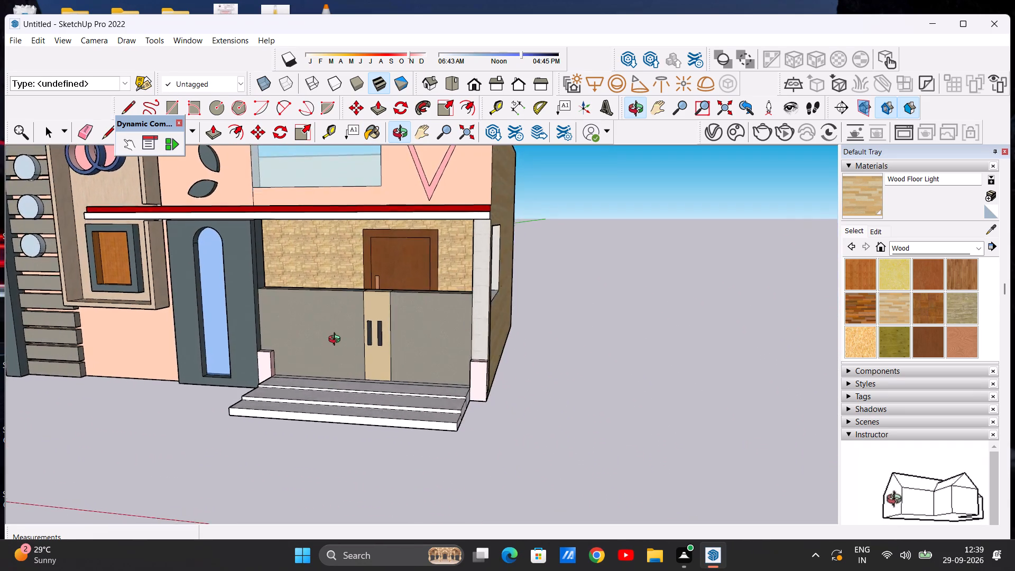
middle_drag(337, 340, 500, 337)
middle_drag(348, 335, 297, 326)
scroll(298, 326, up, 1)
scroll(418, 334, down, 7)
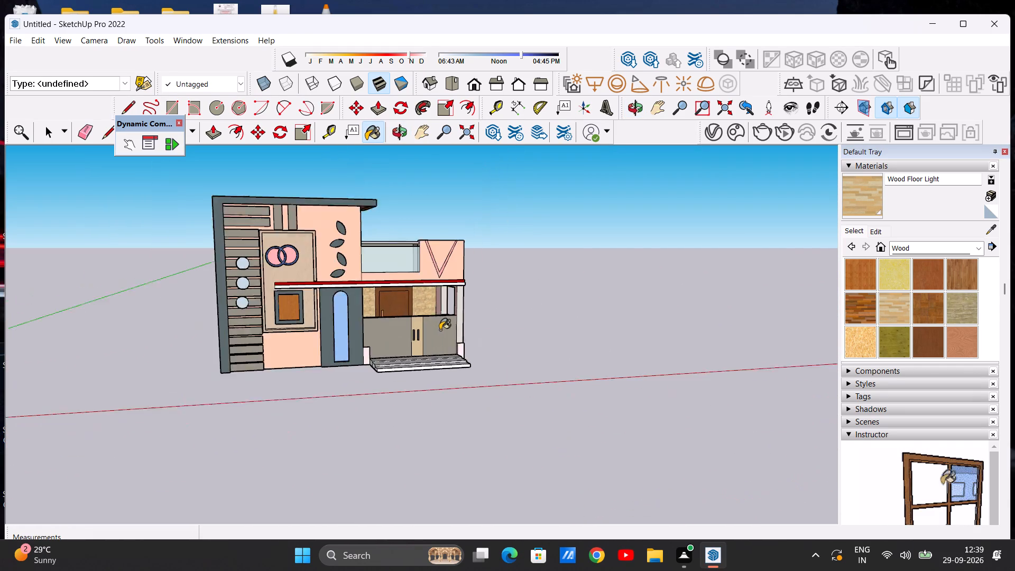
scroll(440, 330, down, 5)
middle_drag(272, 307, 183, 320)
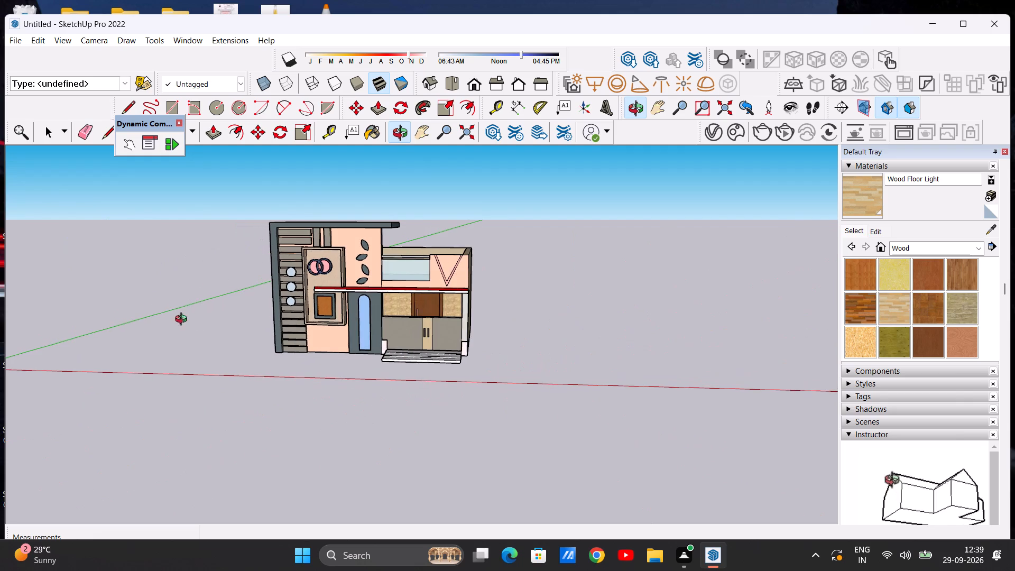
middle_drag(183, 320, 184, 320)
scroll(350, 304, up, 8)
scroll(418, 326, down, 4)
middle_drag(355, 346, 410, 352)
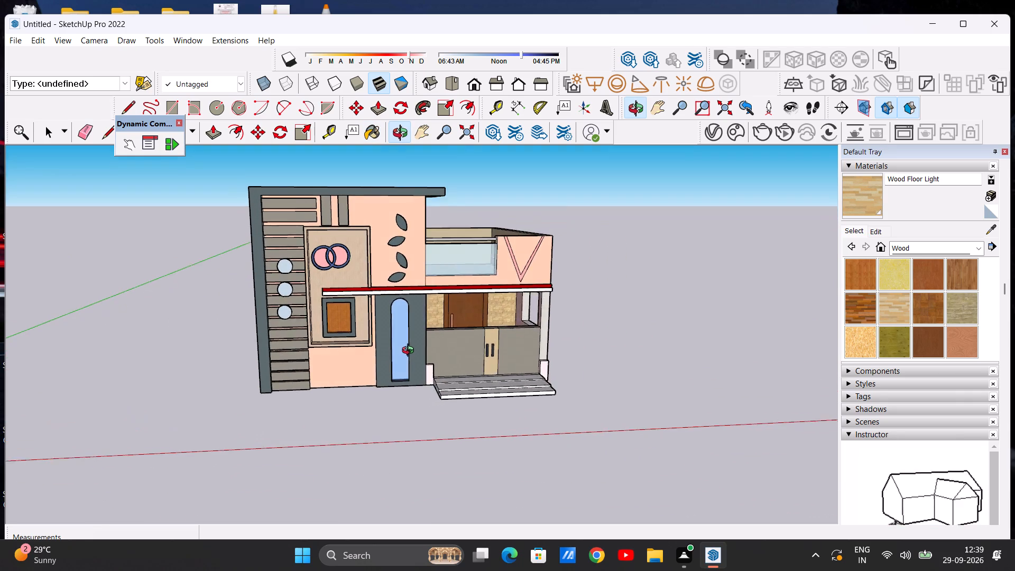
middle_drag(410, 352, 390, 359)
scroll(361, 338, up, 8)
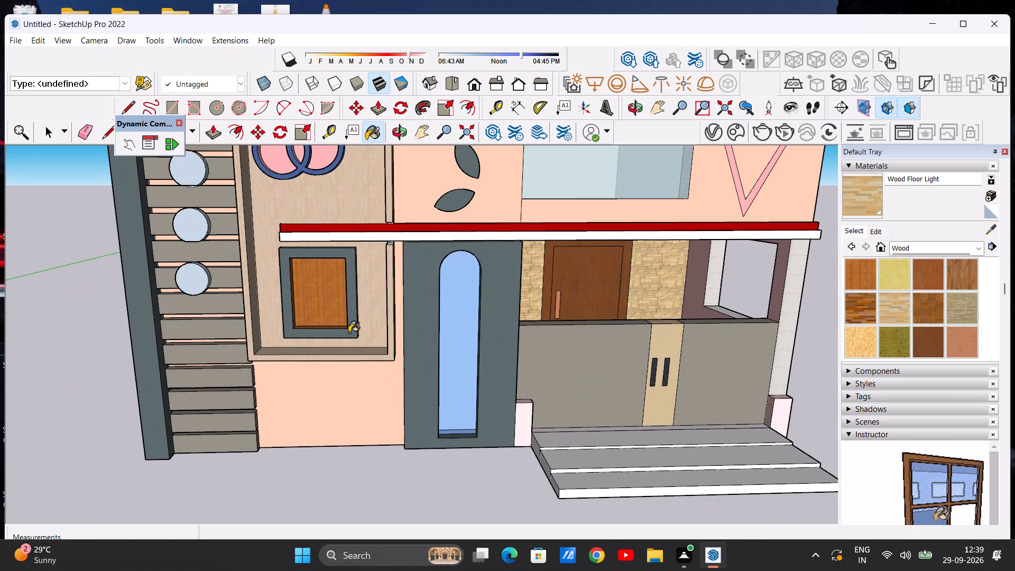
key(space)
scroll(387, 294, down, 8)
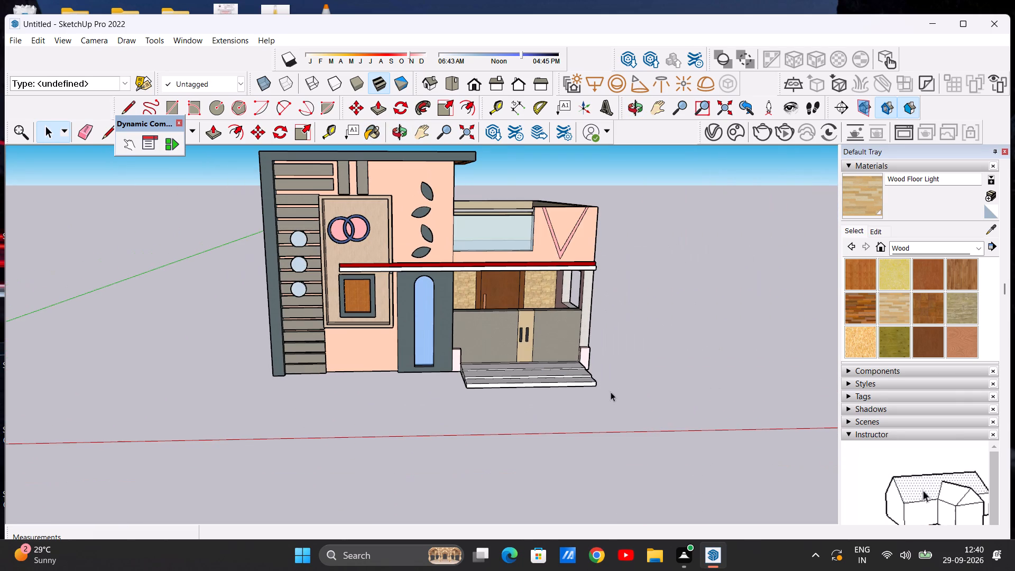
Paint the upper two treads of the entrance steps and the riser between them with Blacktop Old 02 from Asphalt and Concrete.
scroll(514, 384, up, 6)
middle_drag(472, 394, 449, 495)
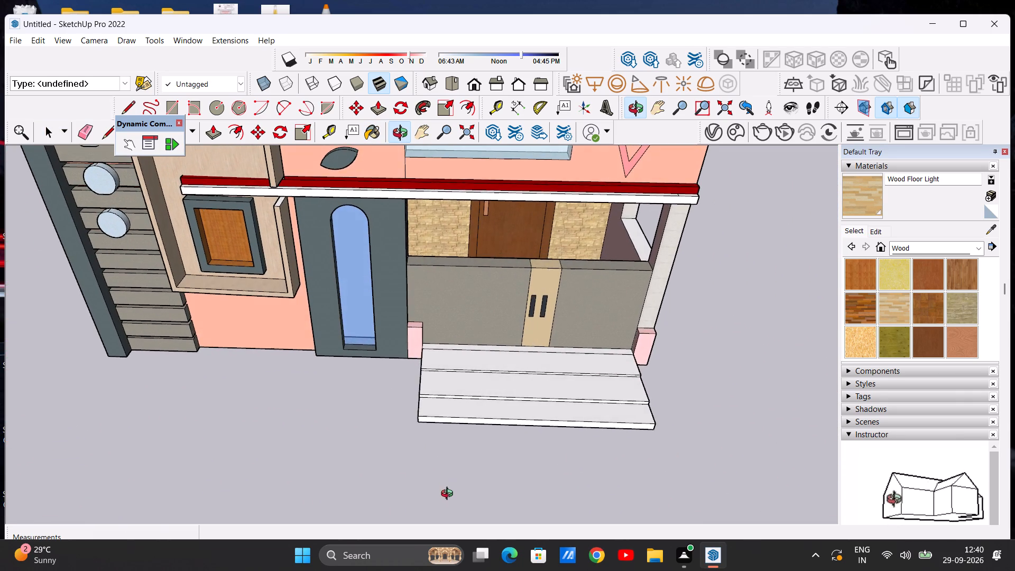
middle_drag(449, 495, 467, 503)
middle_drag(529, 432, 518, 481)
scroll(518, 481, up, 1)
scroll(562, 389, up, 6)
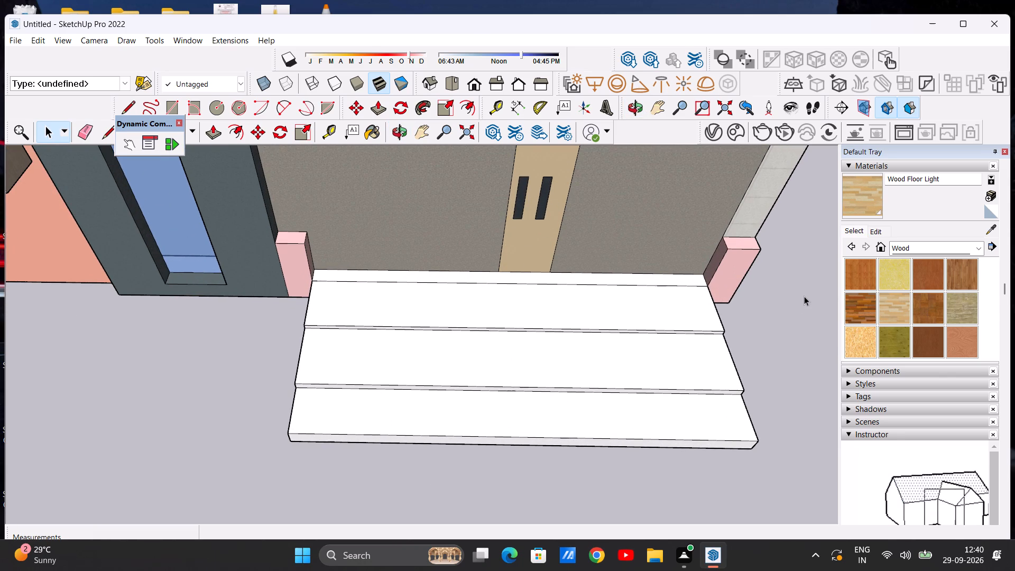
click(976, 242)
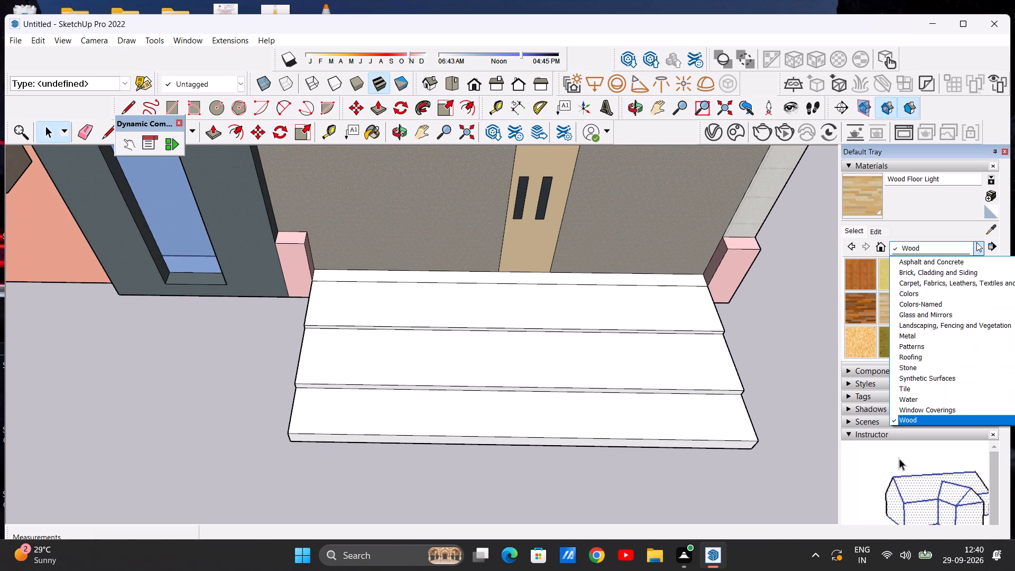
click(966, 261)
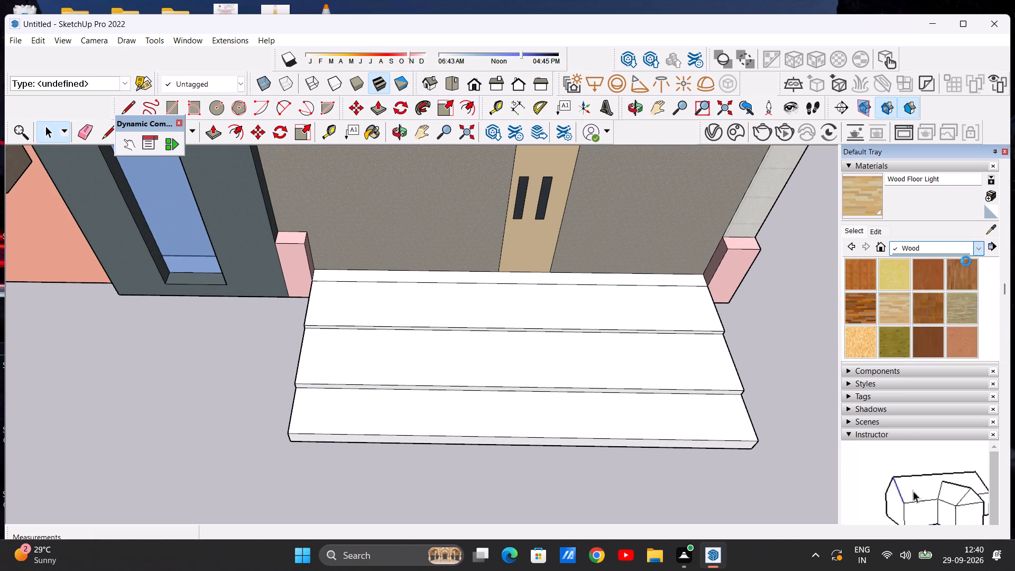
click(959, 277)
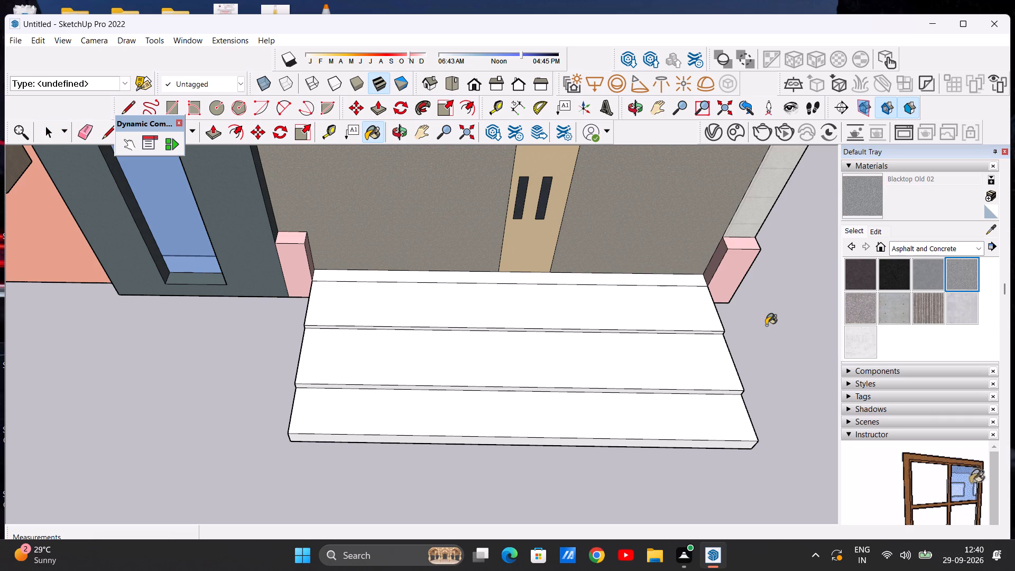
scroll(499, 309, up, 6)
click(499, 304)
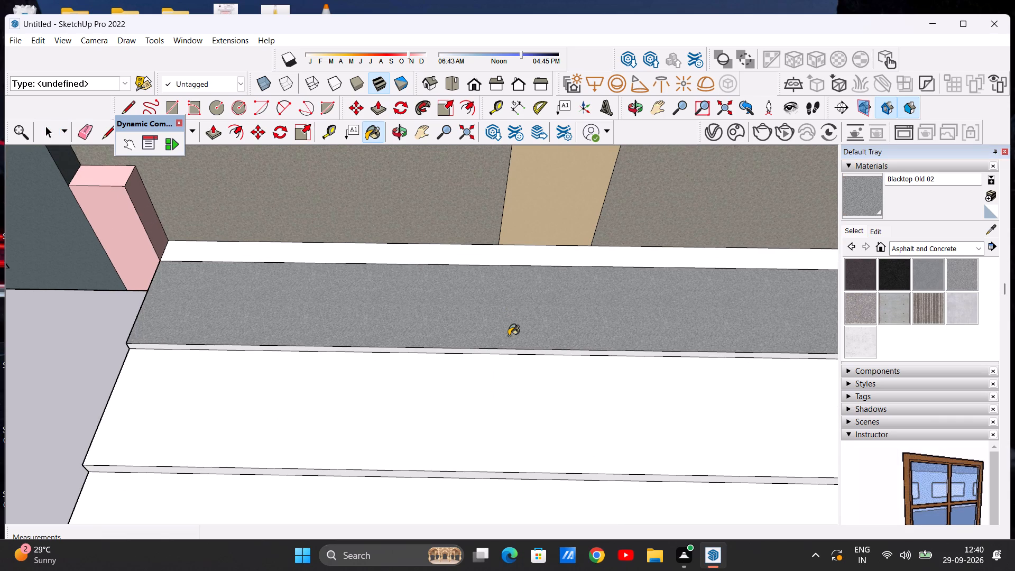
scroll(446, 377, up, 6)
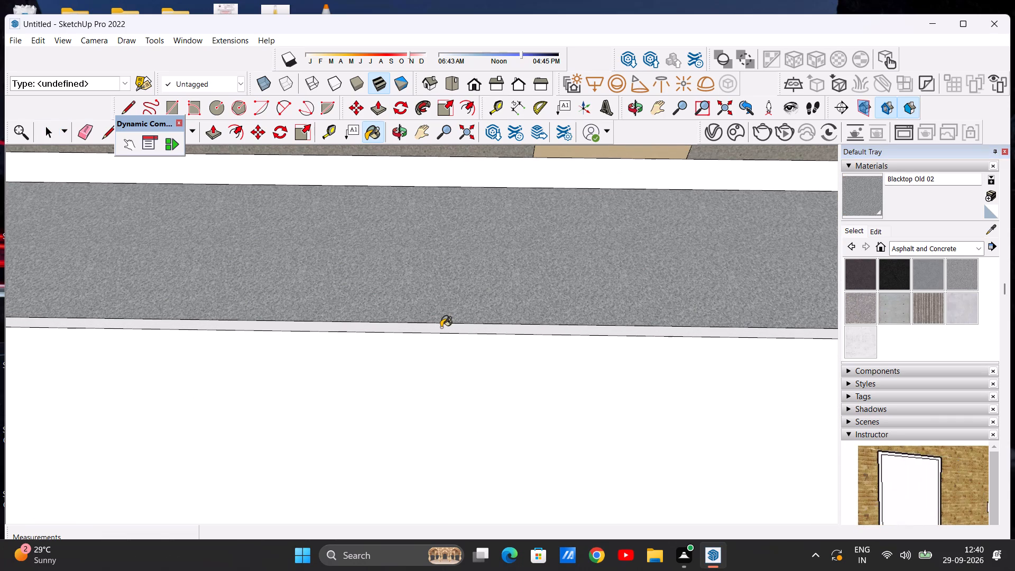
click(441, 327)
click(444, 384)
Paint the lowest tread, the riser above it and the front edge of the entrance steps with Blacktop Old 02.
scroll(510, 336, down, 14)
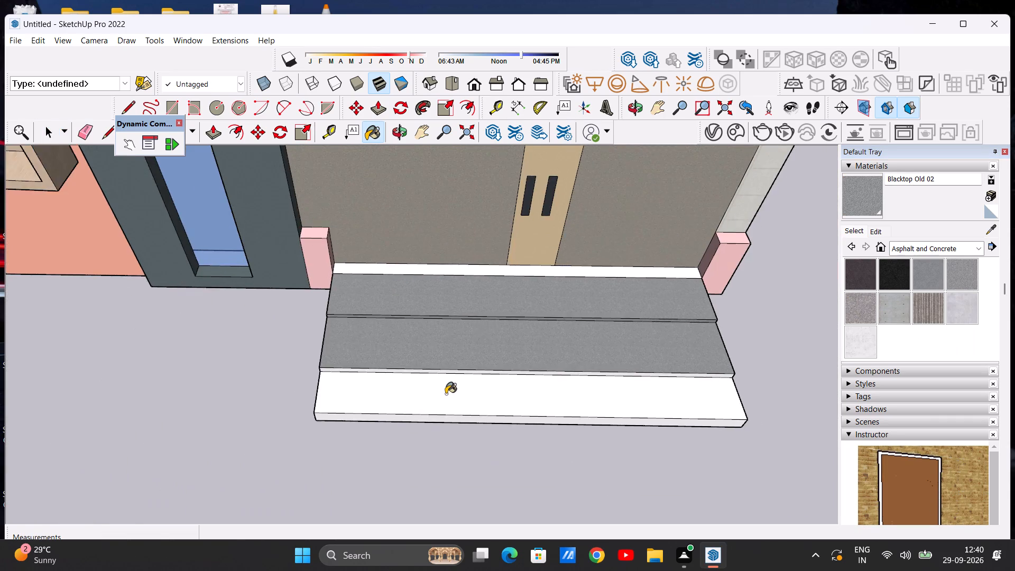
scroll(446, 394, up, 8)
click(443, 393)
click(451, 343)
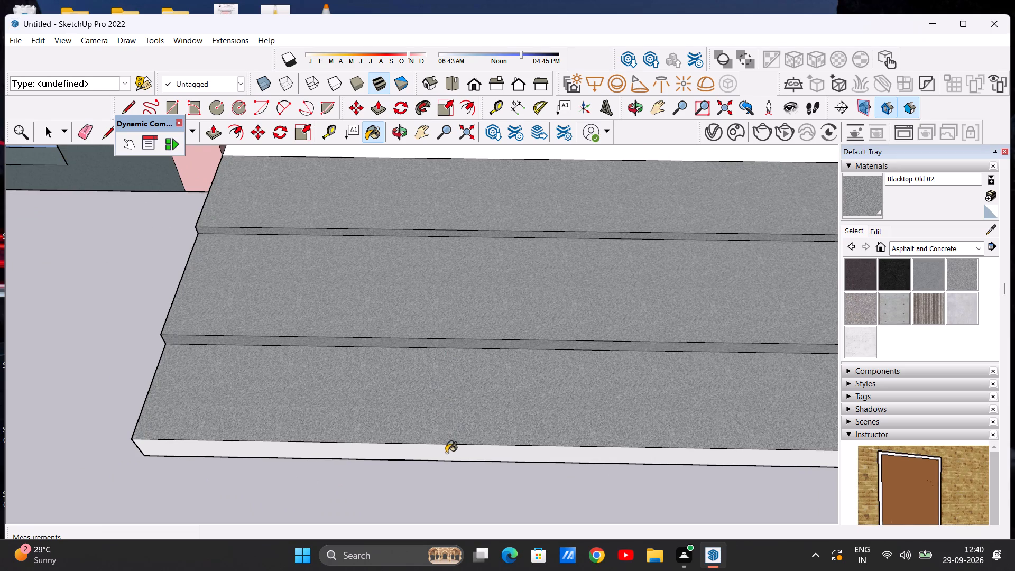
click(447, 453)
Paint the strip below the gate and the step side faces nearest the arched window with Blacktop Old 02.
scroll(487, 329, down, 15)
middle_drag(400, 342, 485, 318)
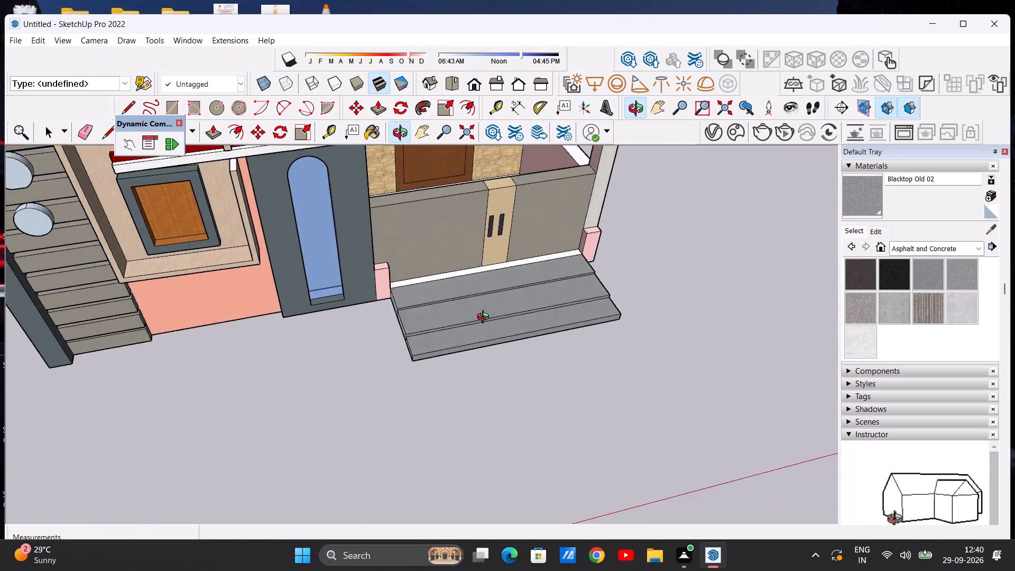
middle_drag(485, 318, 626, 254)
scroll(370, 294, up, 13)
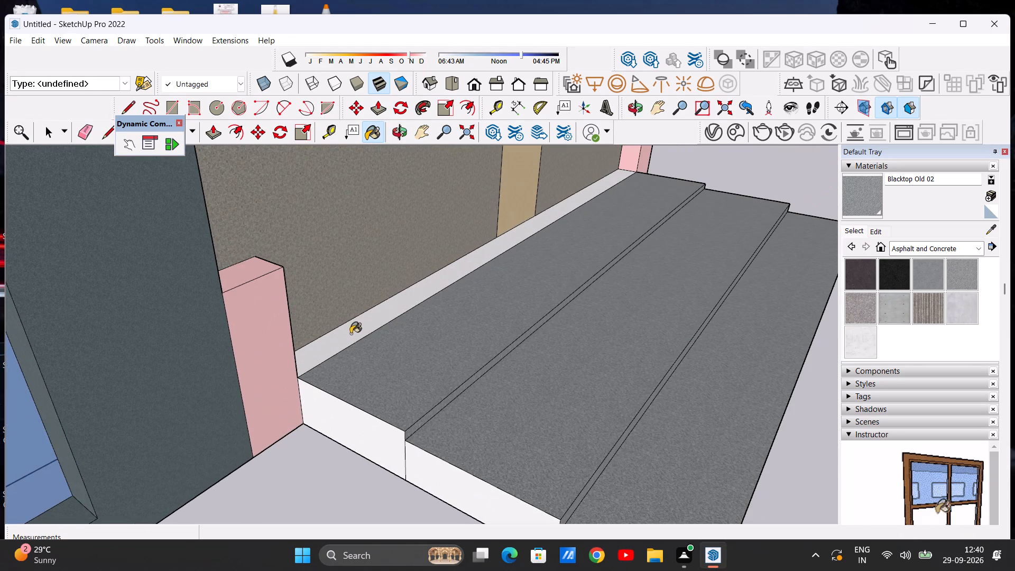
click(336, 333)
click(339, 416)
click(442, 482)
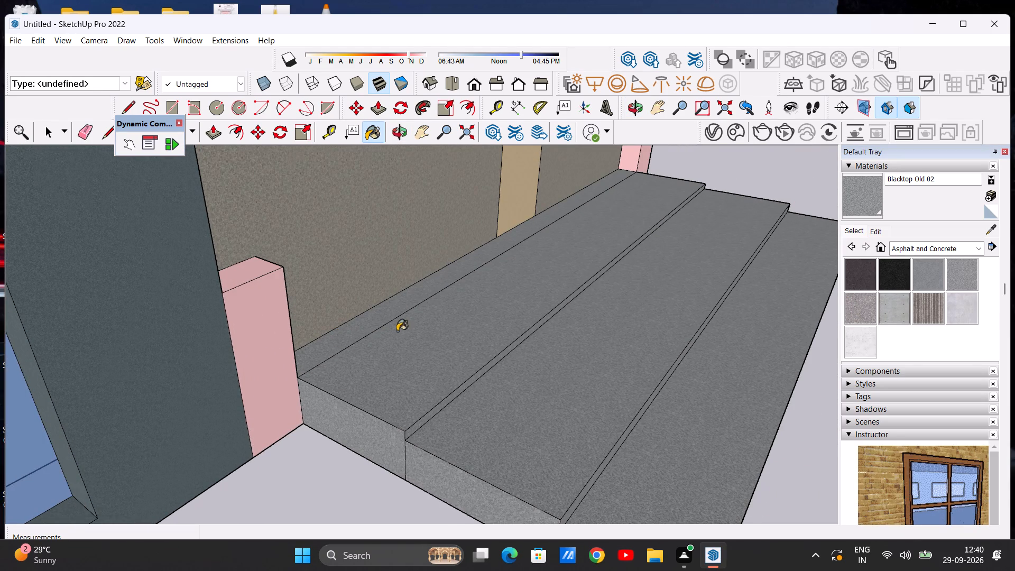
scroll(397, 331, down, 10)
scroll(482, 412, up, 7)
click(449, 379)
Paint the side faces of the entrance steps nearest the wood-finished side wall with Blacktop Old 02.
scroll(518, 338, down, 10)
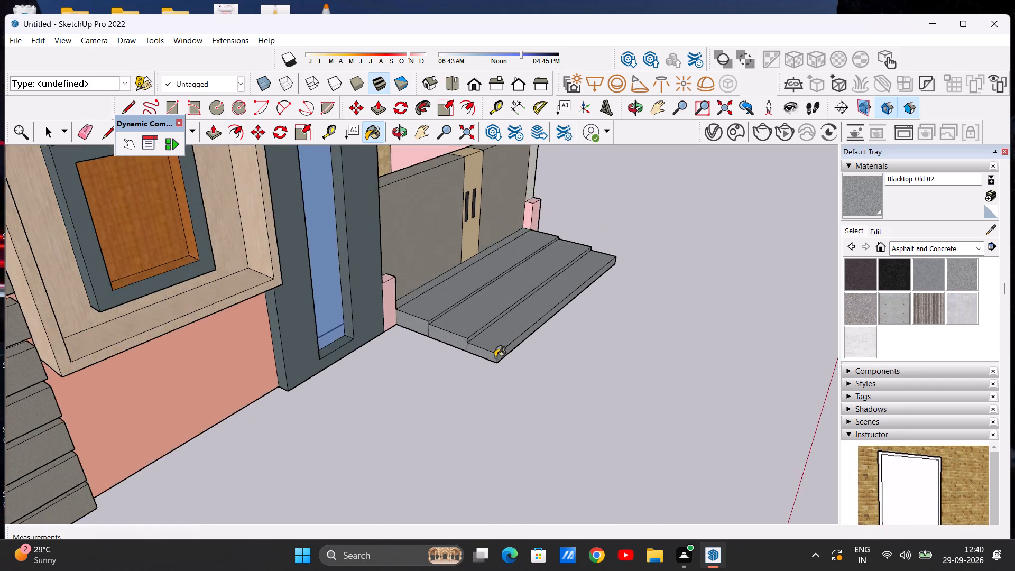
scroll(495, 357, down, 1)
middle_drag(503, 329, 156, 307)
scroll(181, 306, down, 12)
scroll(342, 360, up, 3)
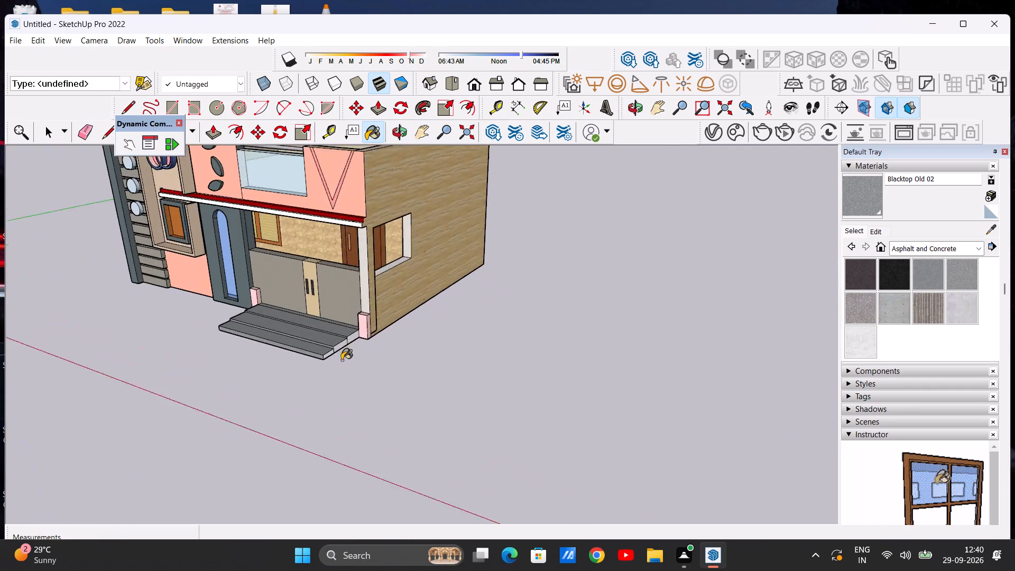
scroll(342, 360, up, 18)
click(271, 364)
click(313, 352)
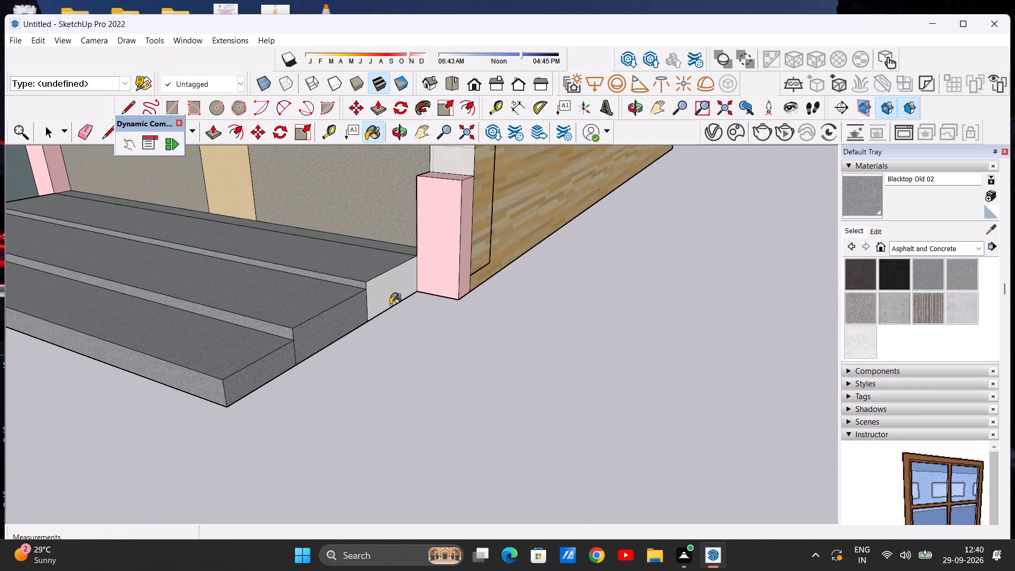
click(390, 304)
scroll(366, 328, down, 12)
middle_drag(251, 337, 397, 308)
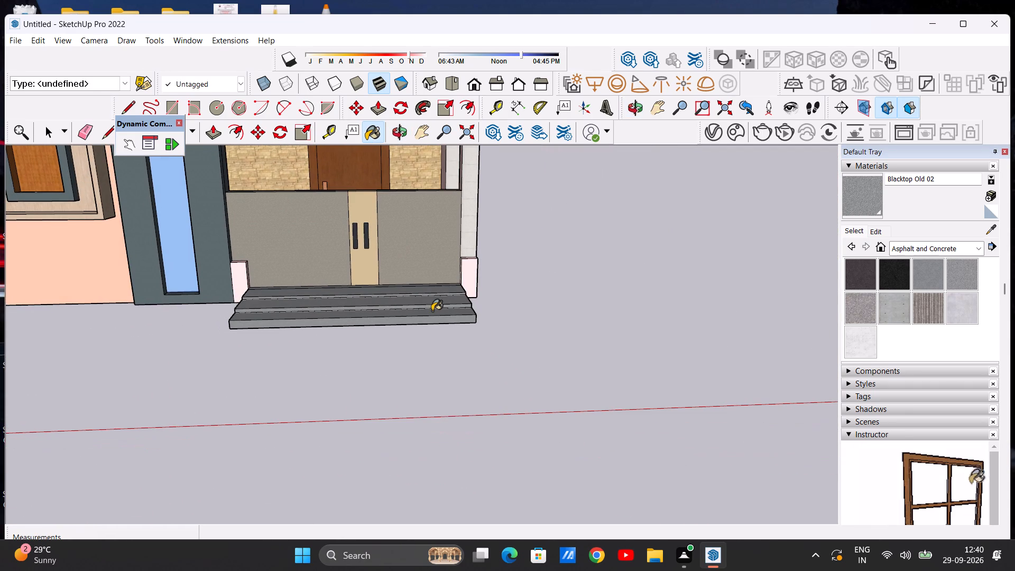
key(space)
Examine the whole house from a distance and review its front elevation in the standard Front view.
scroll(678, 250, down, 18)
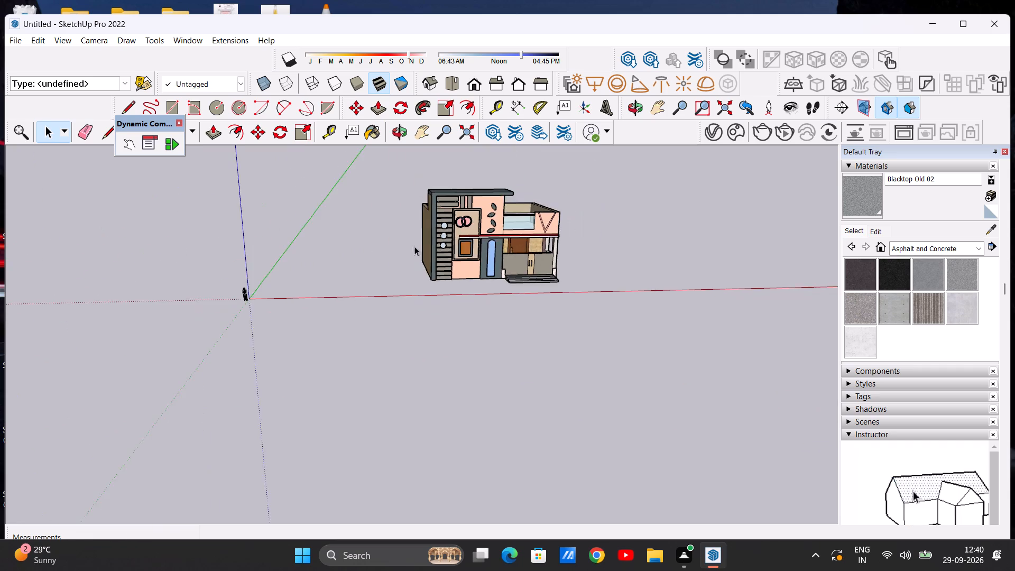
scroll(414, 246, down, 3)
scroll(635, 189, up, 8)
middle_drag(490, 248, 466, 211)
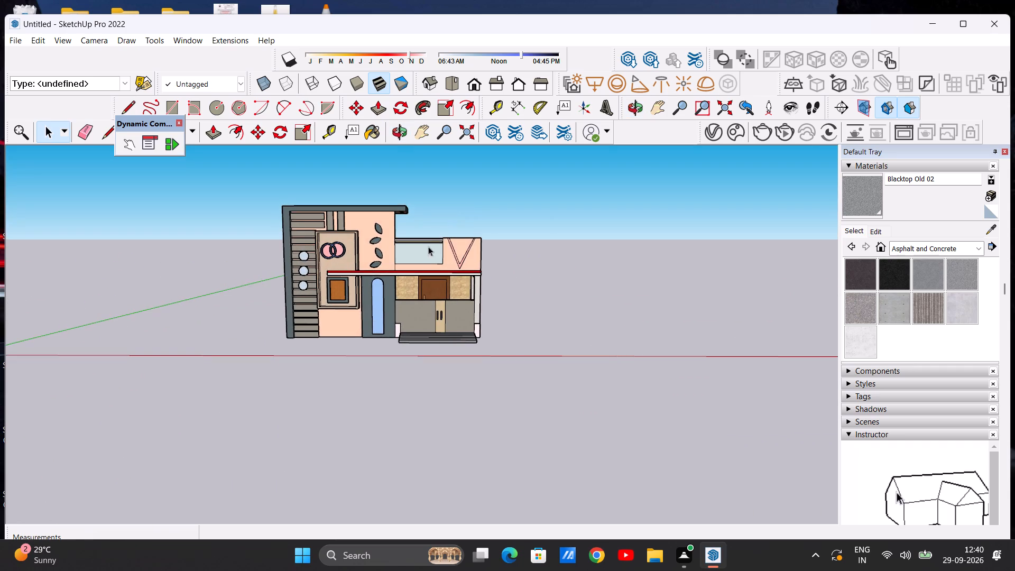
scroll(422, 262, up, 8)
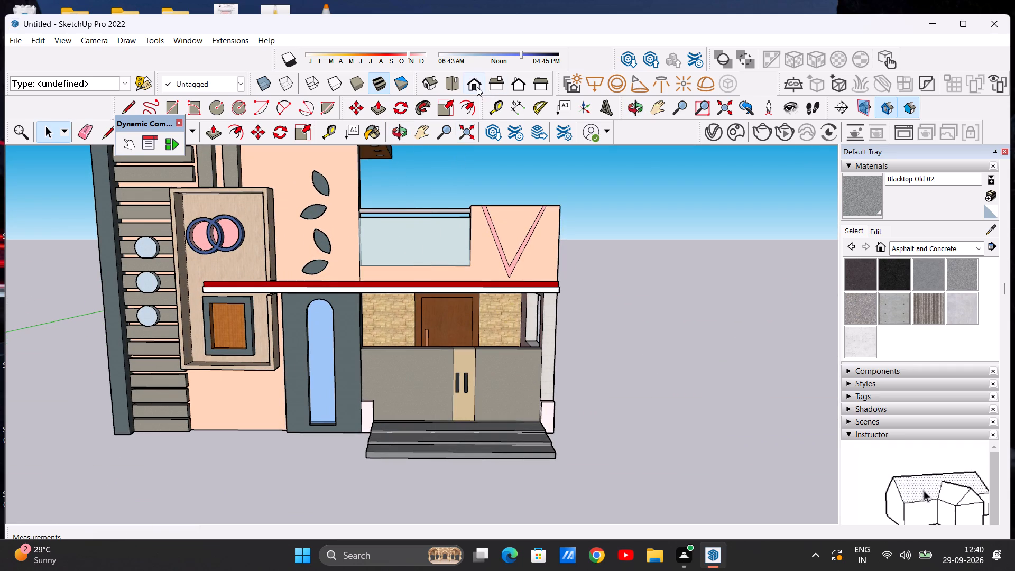
click(477, 87)
scroll(426, 247, down, 5)
scroll(446, 261, up, 5)
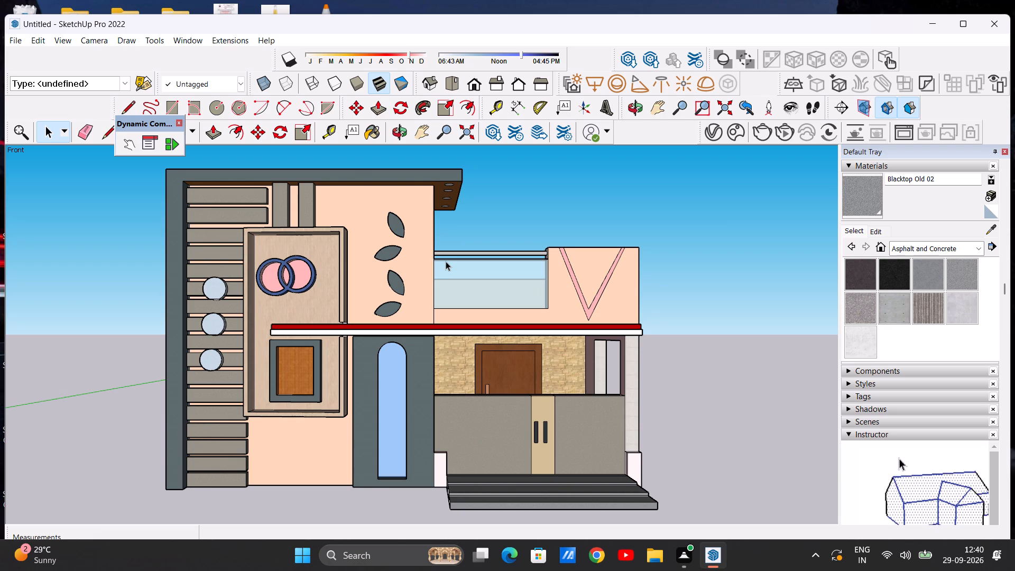
scroll(420, 56, down, 5)
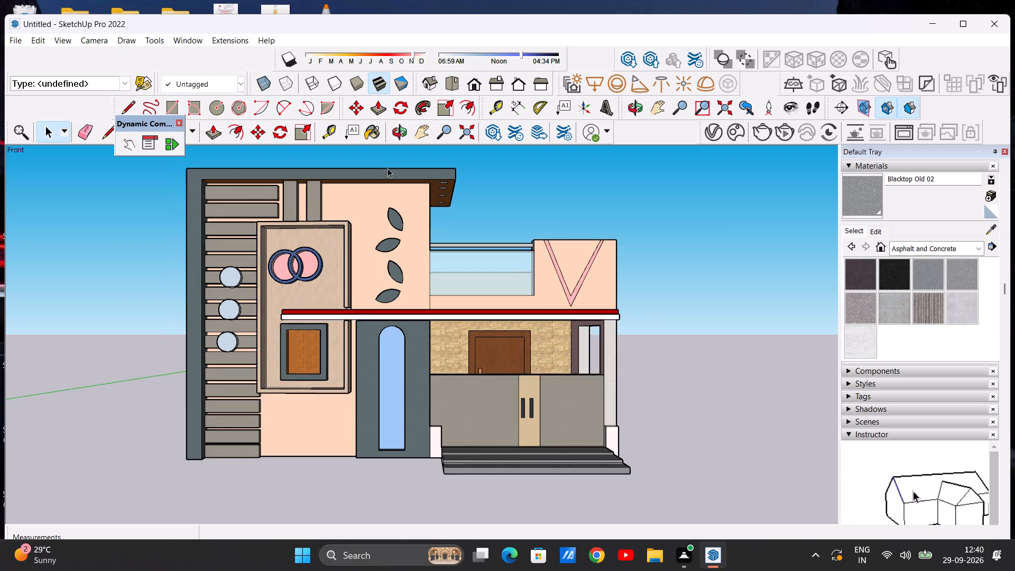
scroll(387, 168, down, 6)
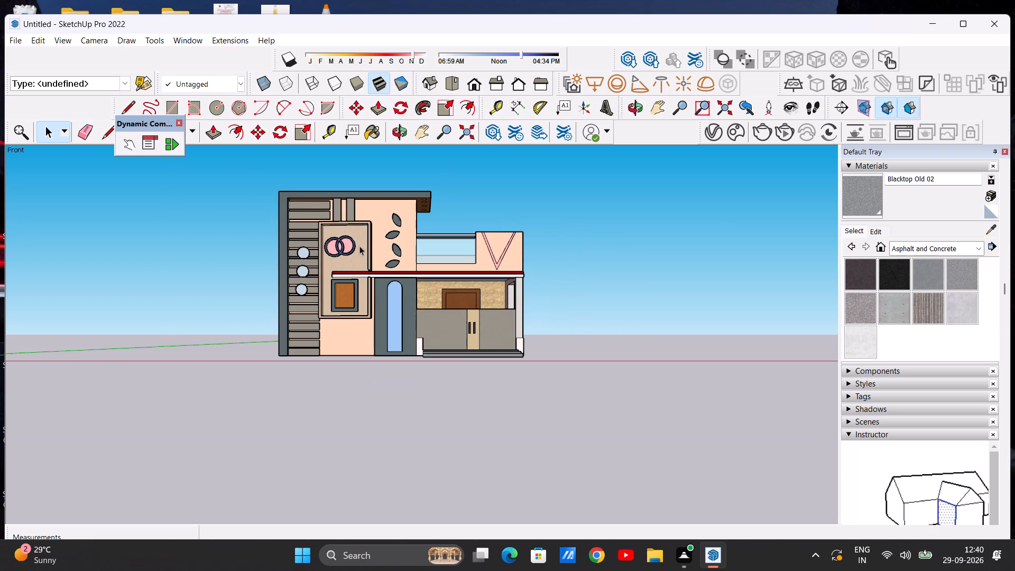
scroll(389, 260, down, 3)
scroll(359, 245, up, 6)
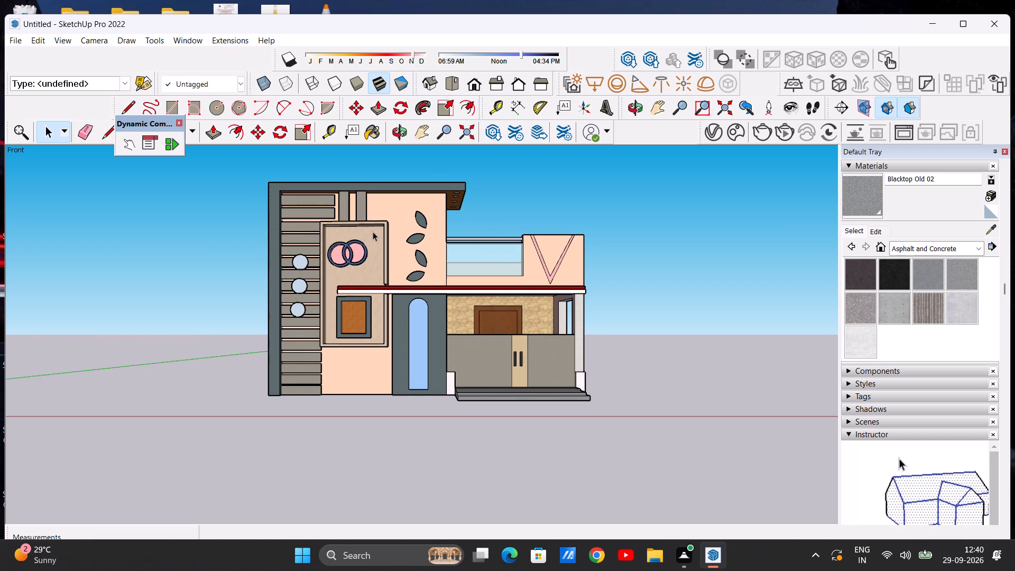
scroll(375, 232, down, 2)
scroll(393, 240, up, 3)
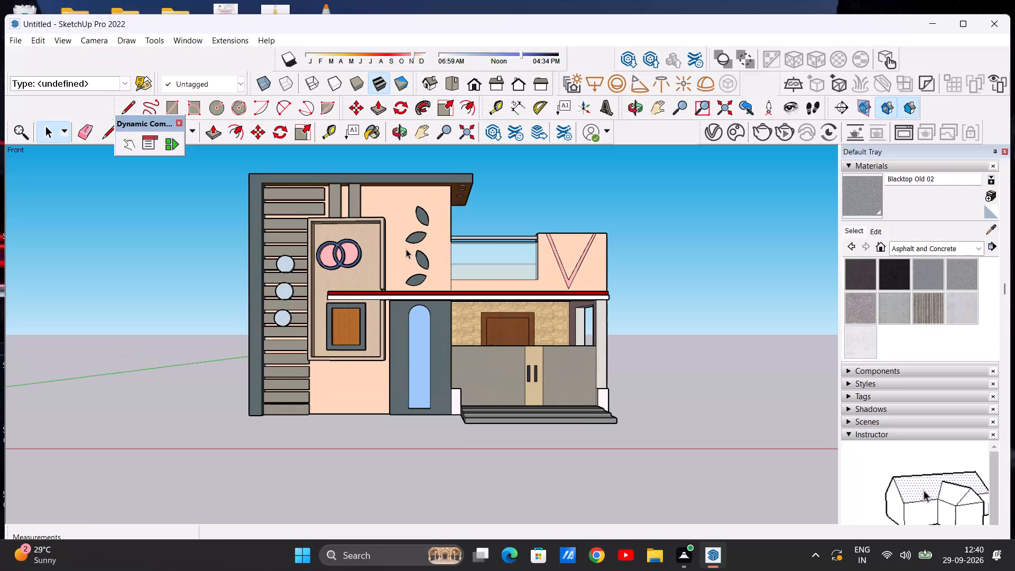
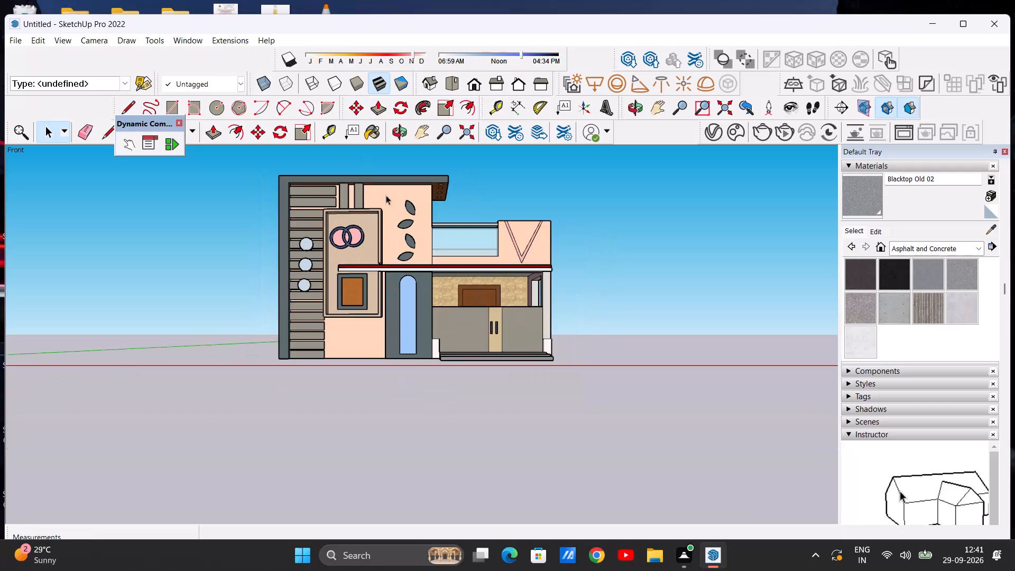
Examine the house's front elevation in the standard front view and from nearby angles, including the framed window panel, porch and gate.
scroll(386, 195, down, 2)
scroll(356, 214, up, 7)
scroll(460, 212, down, 5)
middle_drag(475, 238, 441, 282)
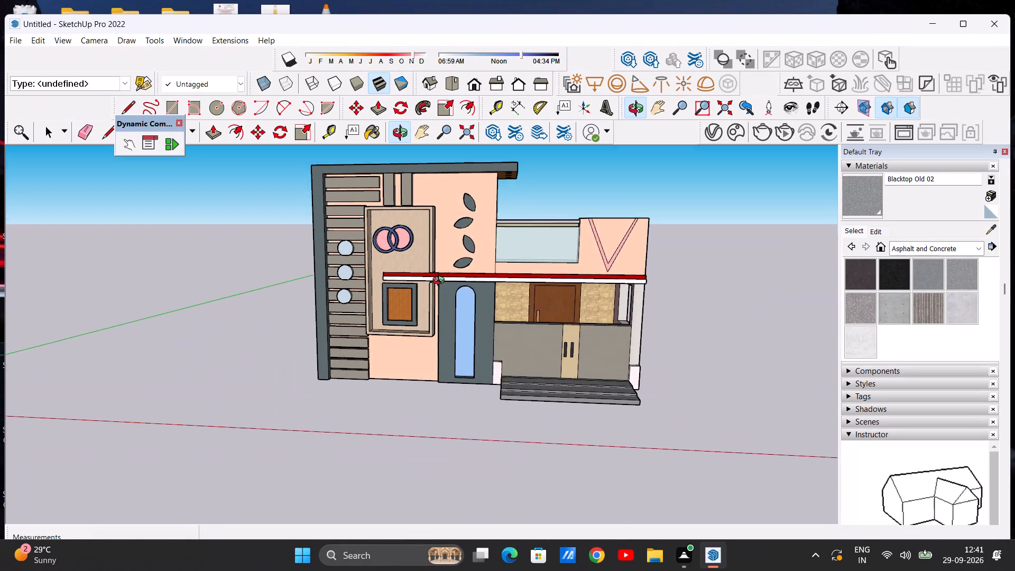
middle_drag(441, 282, 472, 251)
scroll(458, 240, up, 6)
scroll(455, 236, down, 13)
scroll(446, 205, up, 15)
scroll(418, 228, down, 3)
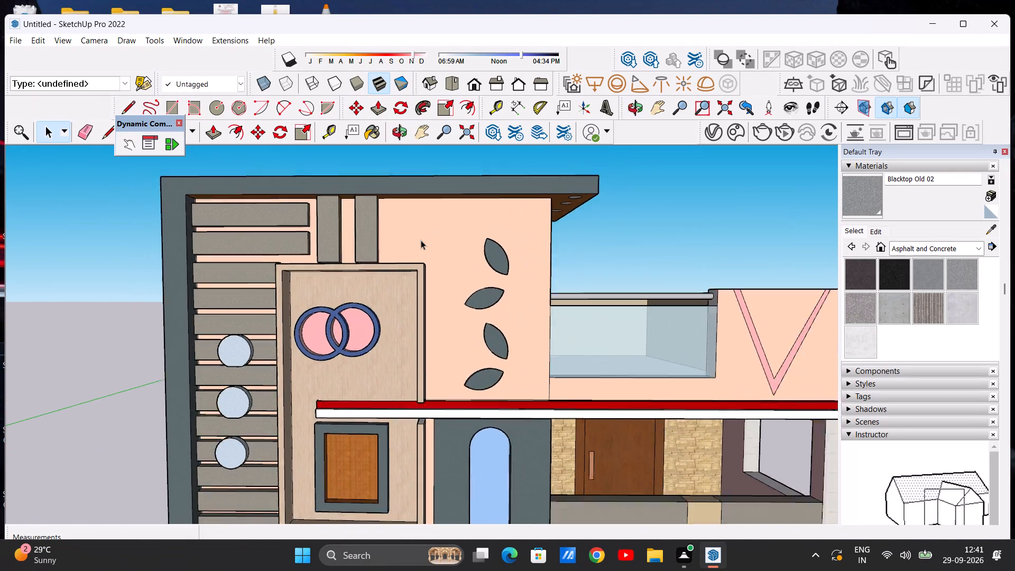
scroll(421, 240, down, 10)
scroll(441, 254, up, 4)
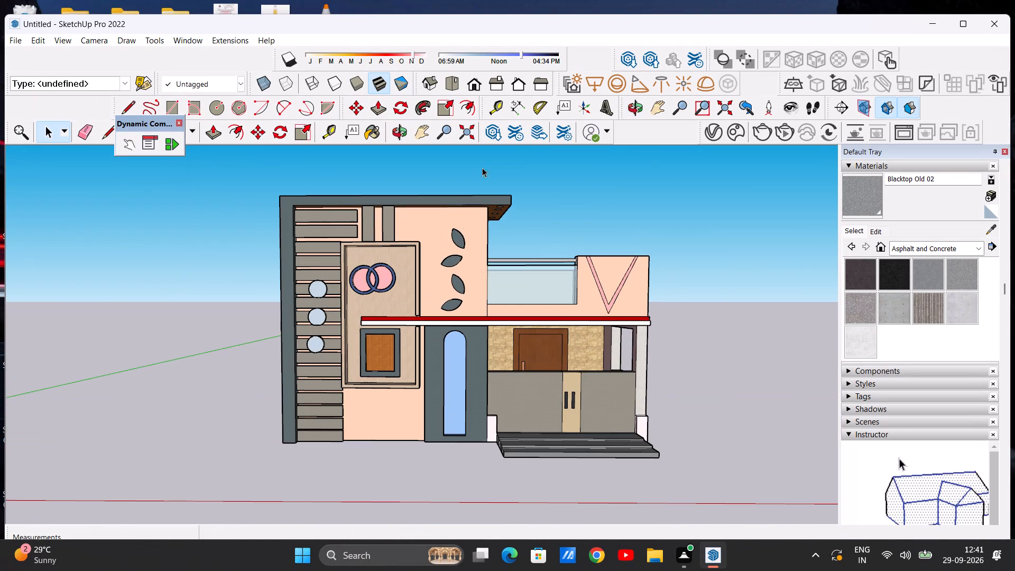
click(479, 85)
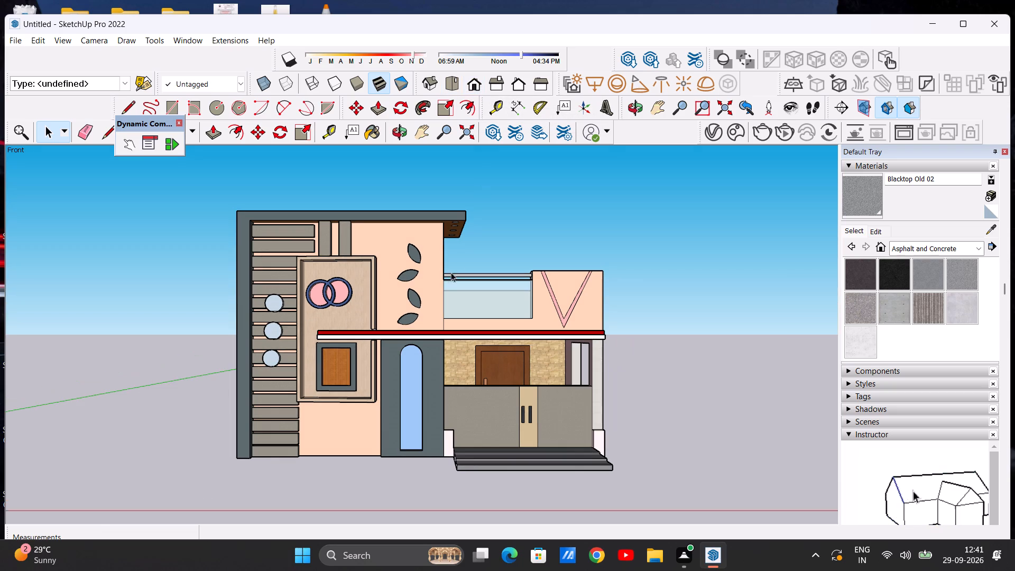
scroll(438, 279, up, 4)
scroll(493, 284, down, 8)
scroll(422, 312, up, 8)
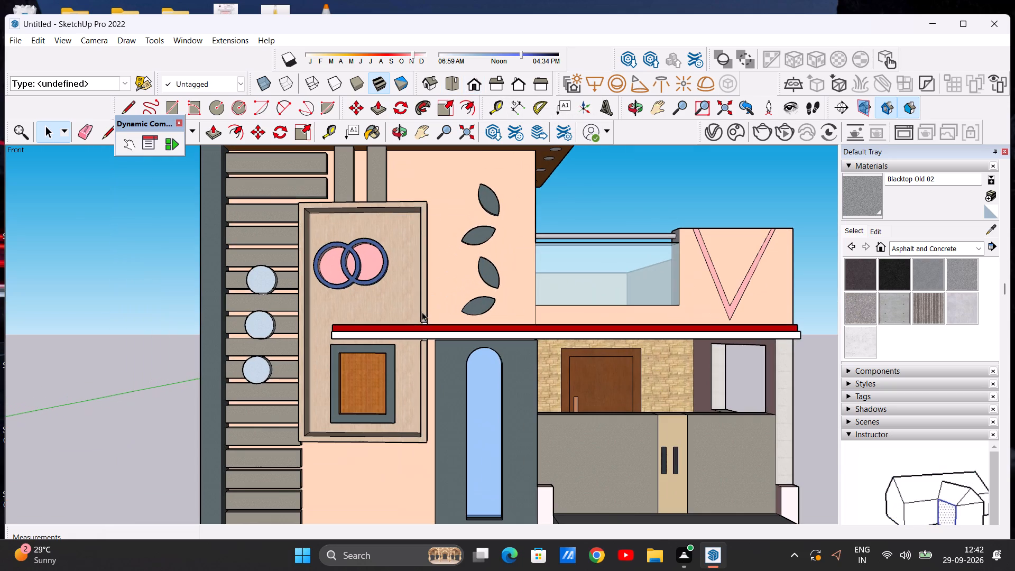
middle_drag(497, 340, 680, 345)
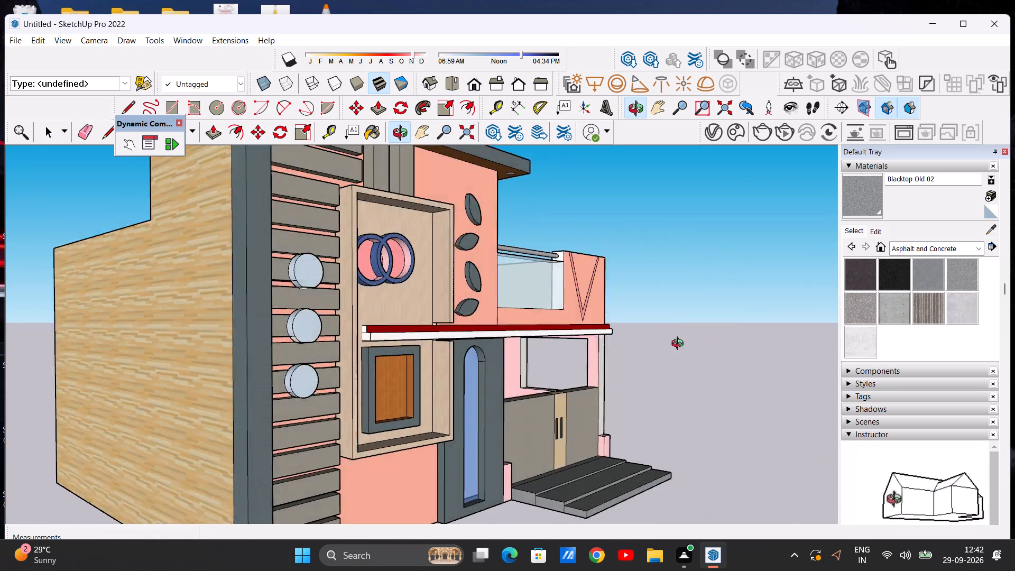
middle_drag(680, 345, 439, 351)
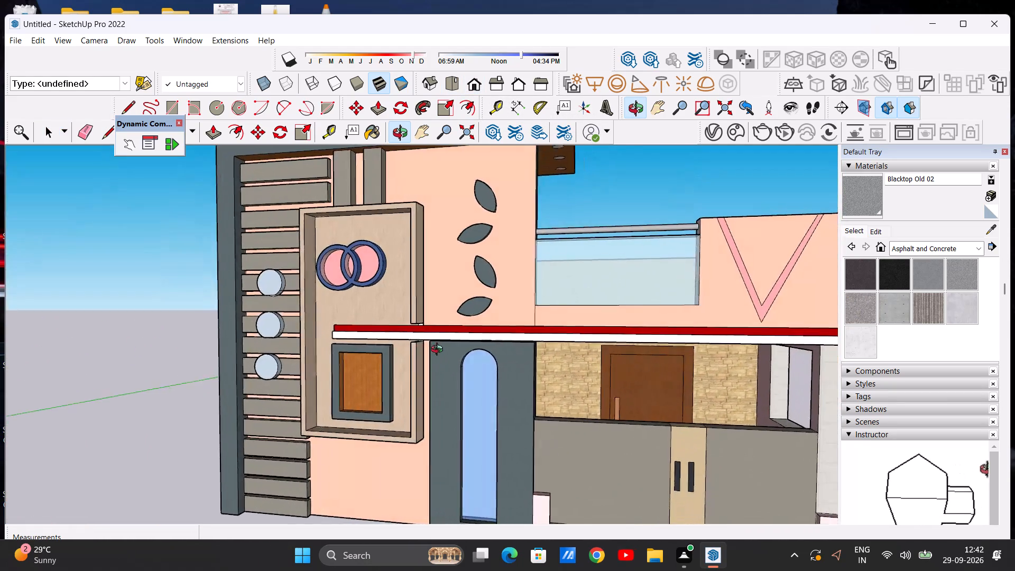
middle_drag(439, 351, 495, 369)
scroll(476, 363, down, 7)
scroll(475, 335, up, 3)
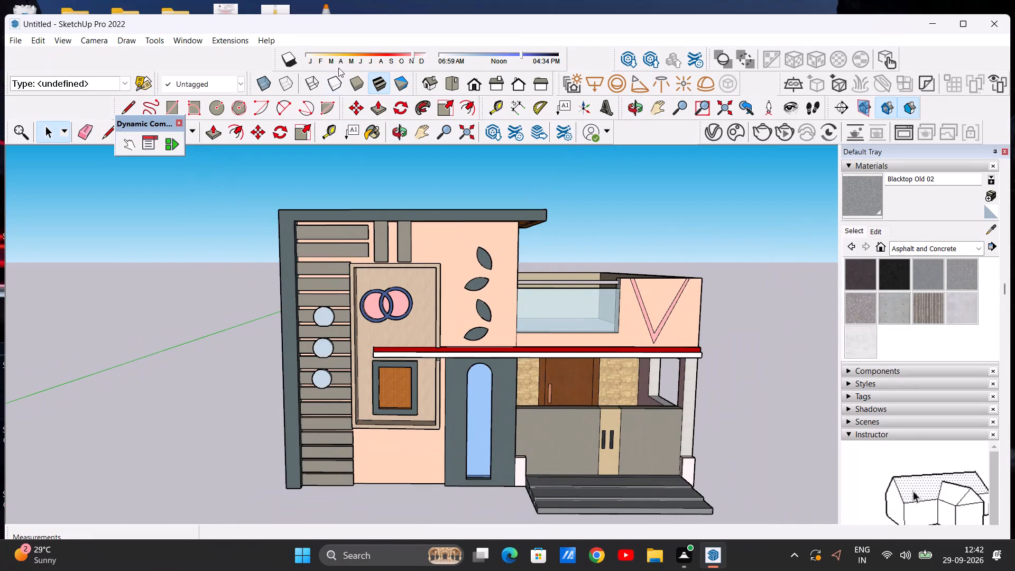
click(477, 79)
scroll(425, 255, down, 3)
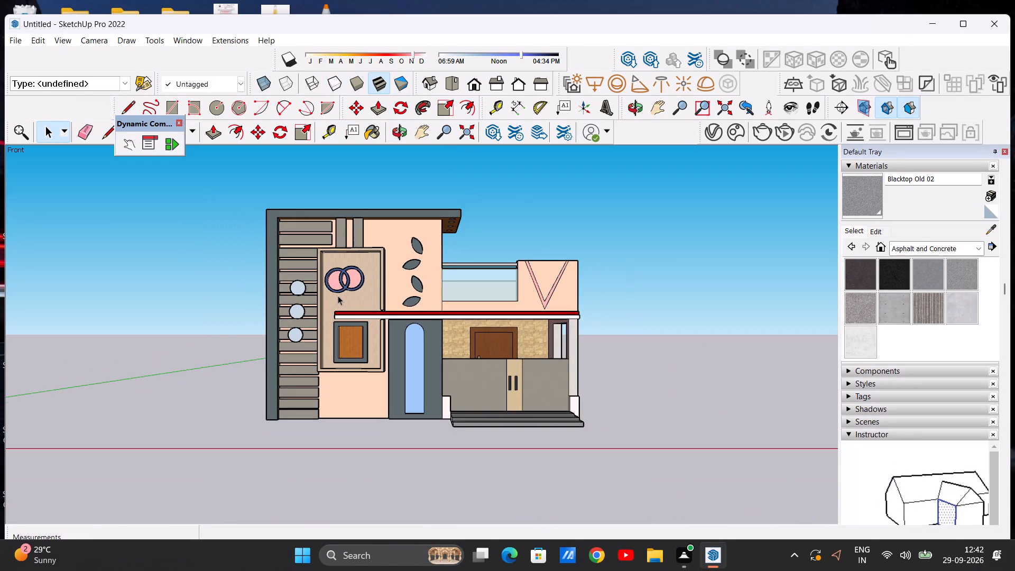
scroll(337, 296, up, 3)
scroll(365, 293, down, 2)
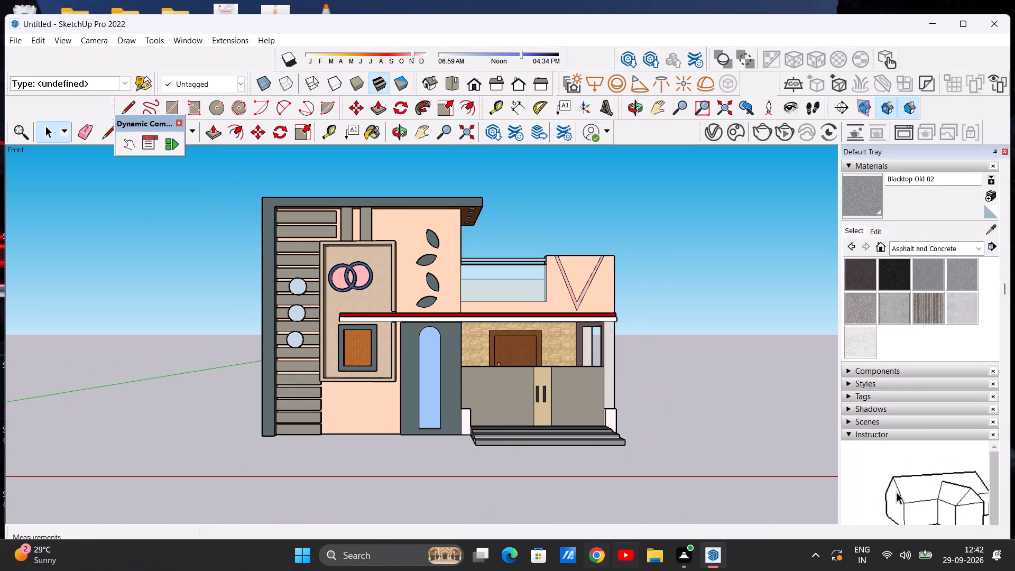
scroll(633, 570, up, 5)
scroll(787, 556, up, 5)
scroll(502, 418, up, 8)
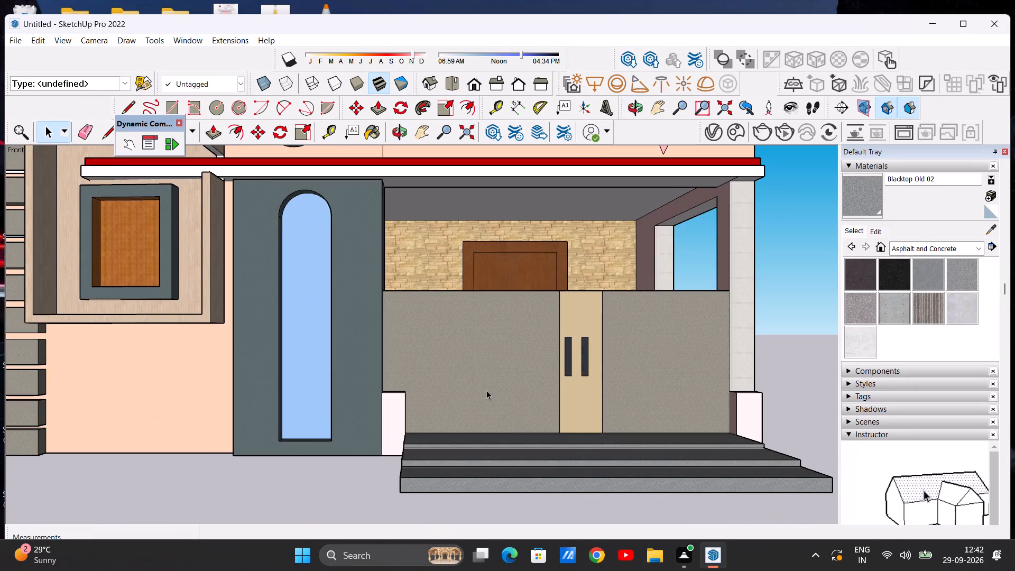
scroll(483, 388, down, 5)
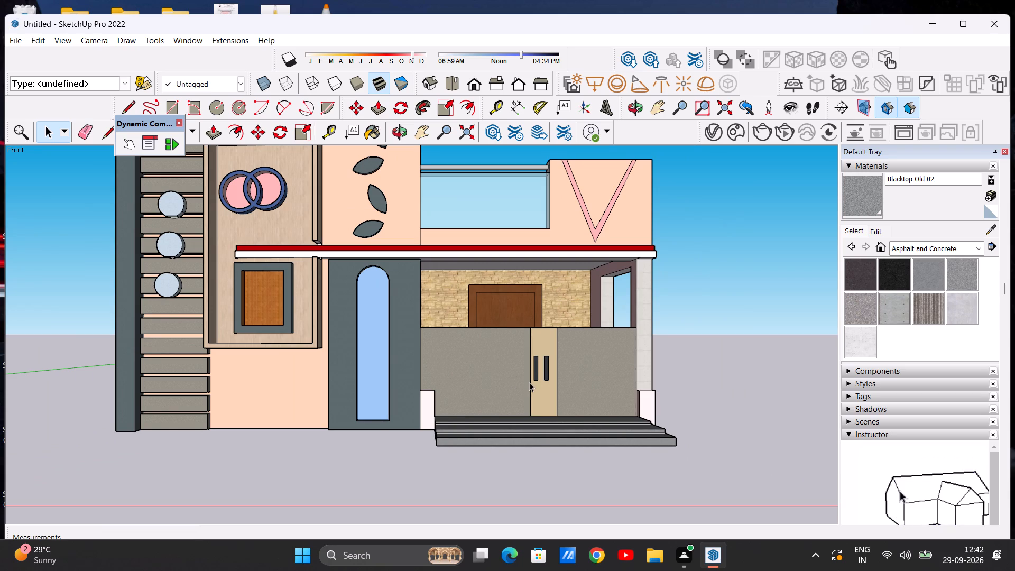
middle_drag(529, 382, 477, 431)
scroll(502, 428, down, 7)
scroll(421, 371, up, 4)
middle_drag(406, 380, 452, 341)
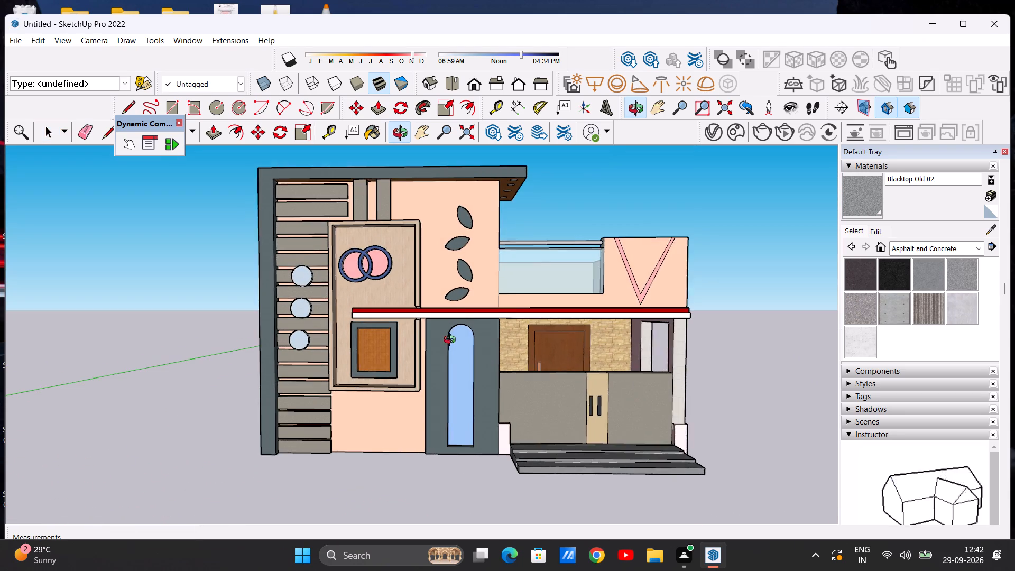
middle_drag(452, 341, 449, 341)
scroll(391, 340, up, 9)
scroll(378, 360, down, 14)
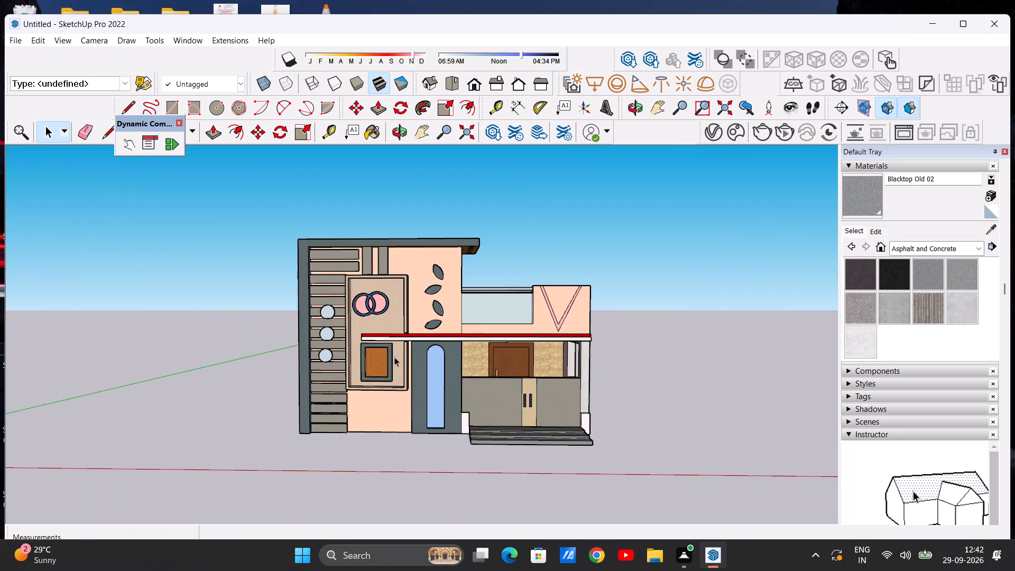
scroll(386, 348, up, 12)
scroll(400, 356, down, 15)
scroll(350, 353, up, 10)
middle_drag(386, 352, 483, 361)
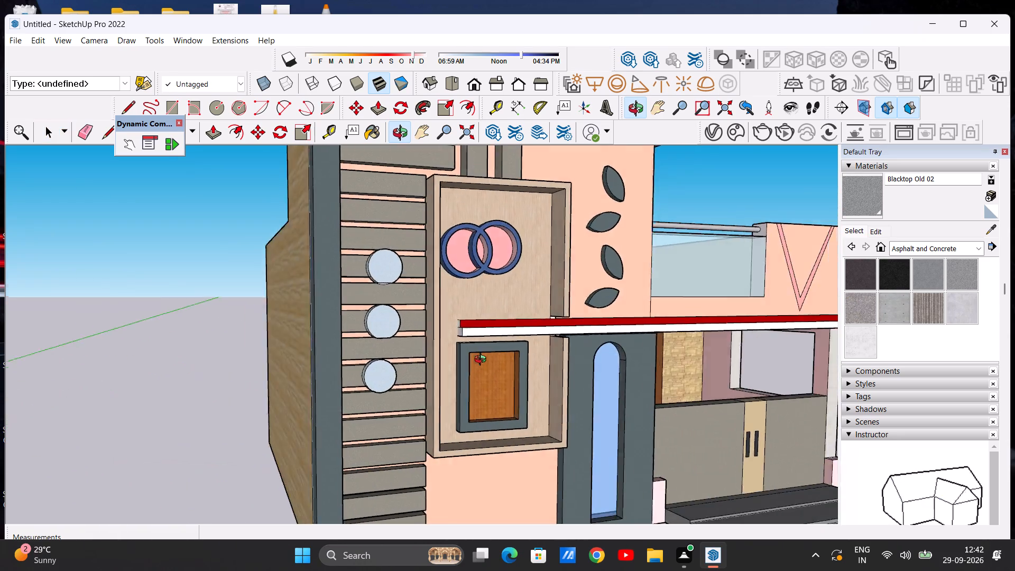
middle_drag(483, 361, 492, 367)
scroll(443, 325, up, 6)
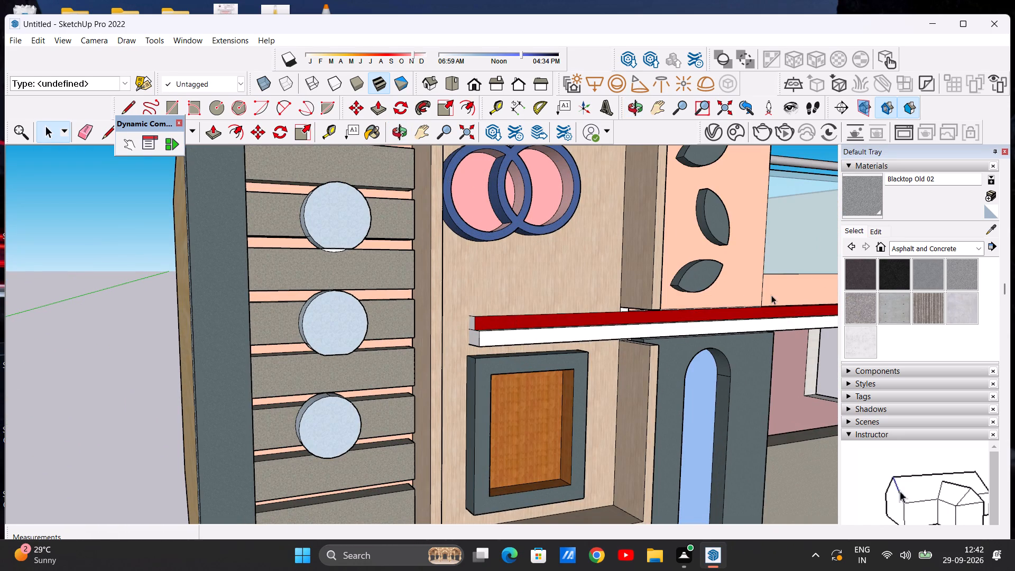
scroll(603, 349, down, 14)
middle_drag(623, 346, 485, 328)
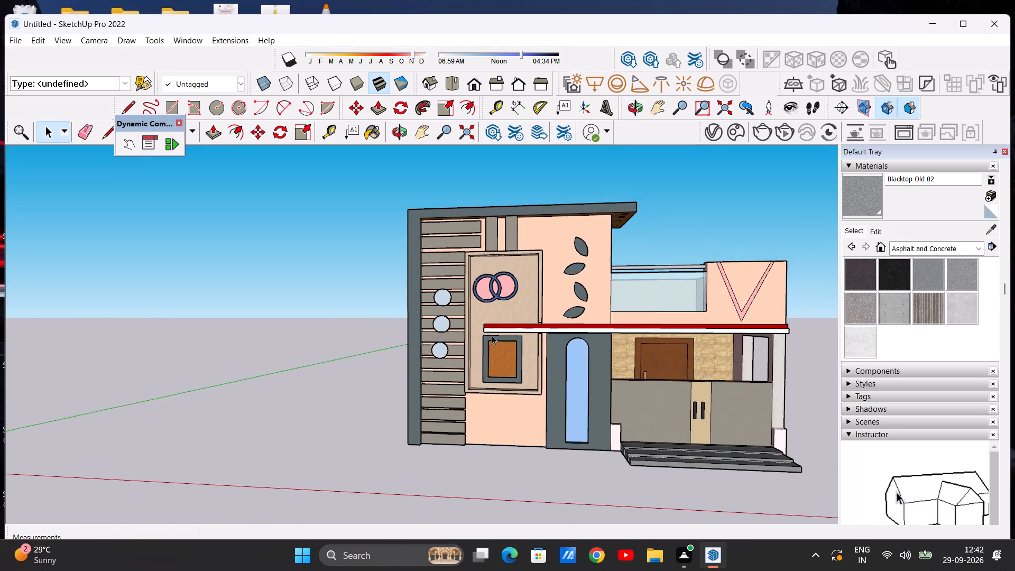
scroll(500, 347, down, 5)
click(474, 84)
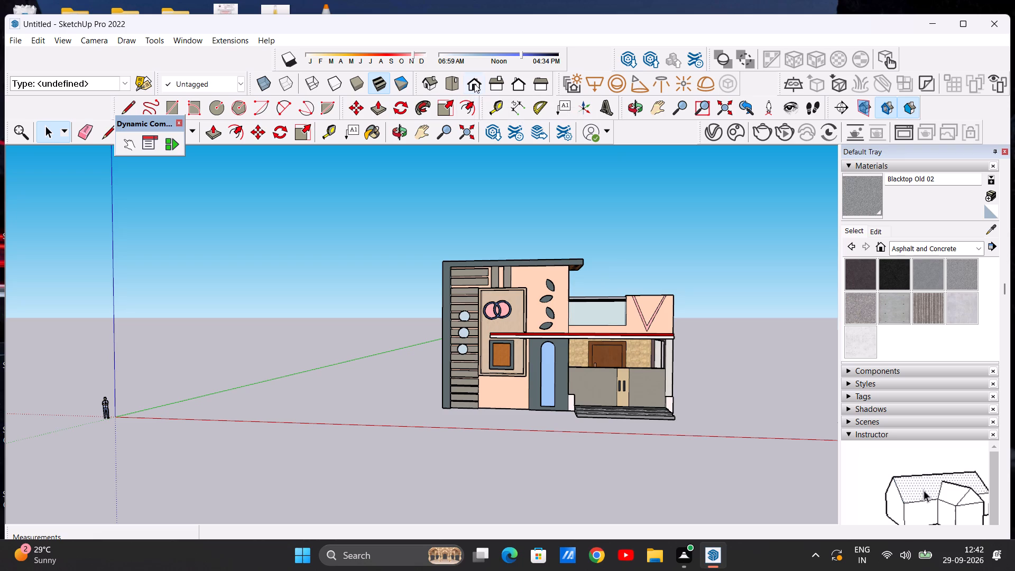
scroll(732, 356, up, 4)
middle_drag(731, 356, 686, 382)
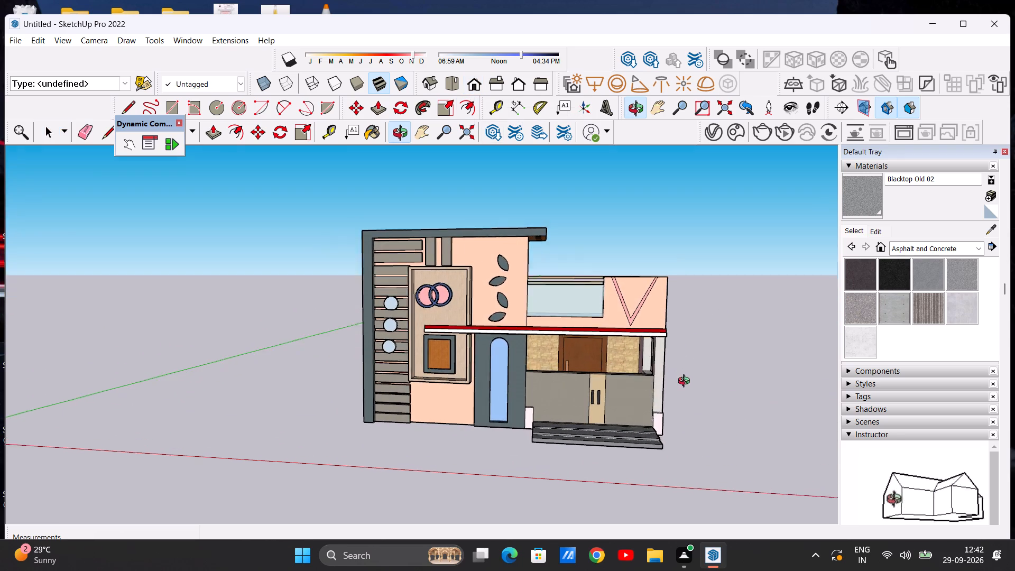
middle_drag(686, 382, 691, 391)
scroll(596, 397, up, 10)
middle_drag(578, 363, 556, 387)
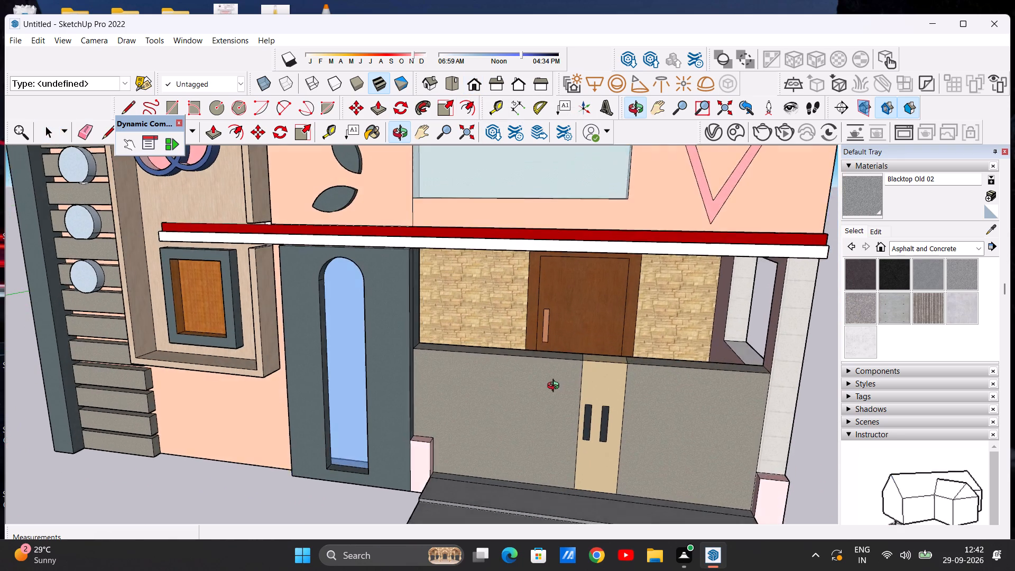
middle_drag(556, 387, 455, 390)
scroll(455, 369, down, 7)
Paint the porch floor visible through the side wall opening with Leather Blue from the Carpet, Fabrics, Leathers, Textiles collection.
middle_drag(621, 362, 534, 428)
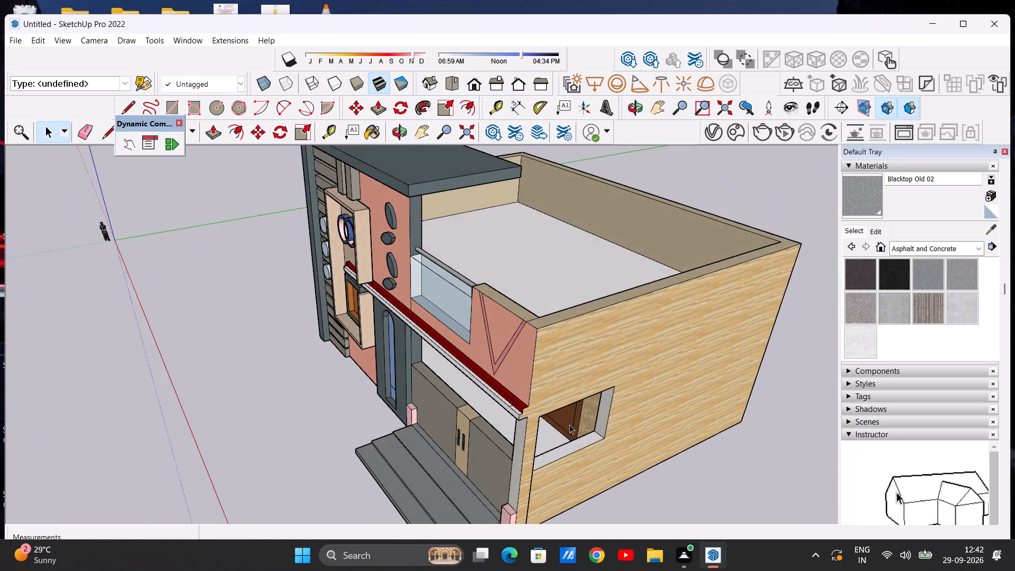
scroll(570, 425, up, 12)
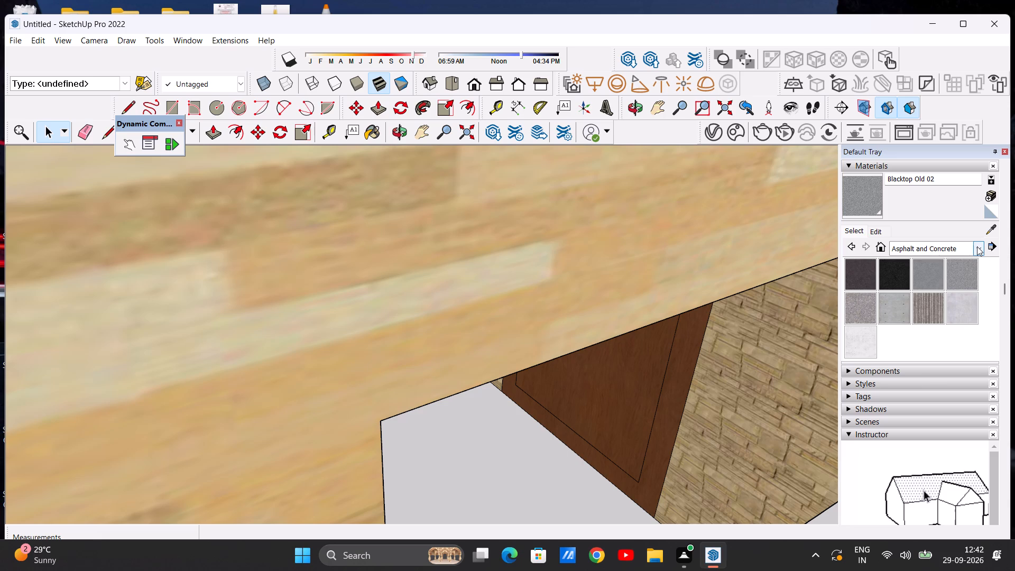
click(977, 246)
click(934, 284)
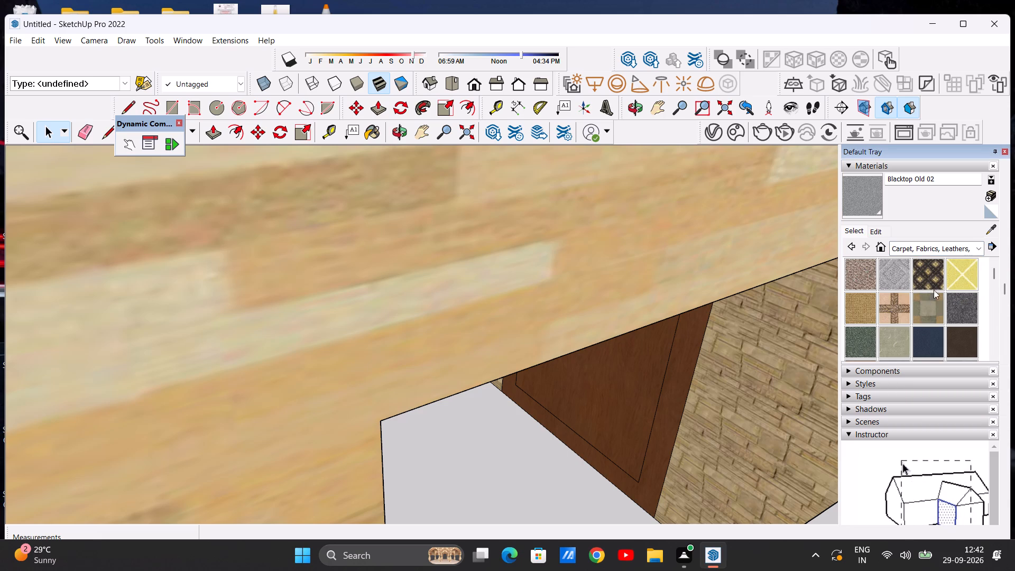
scroll(930, 304, down, 1)
click(923, 274)
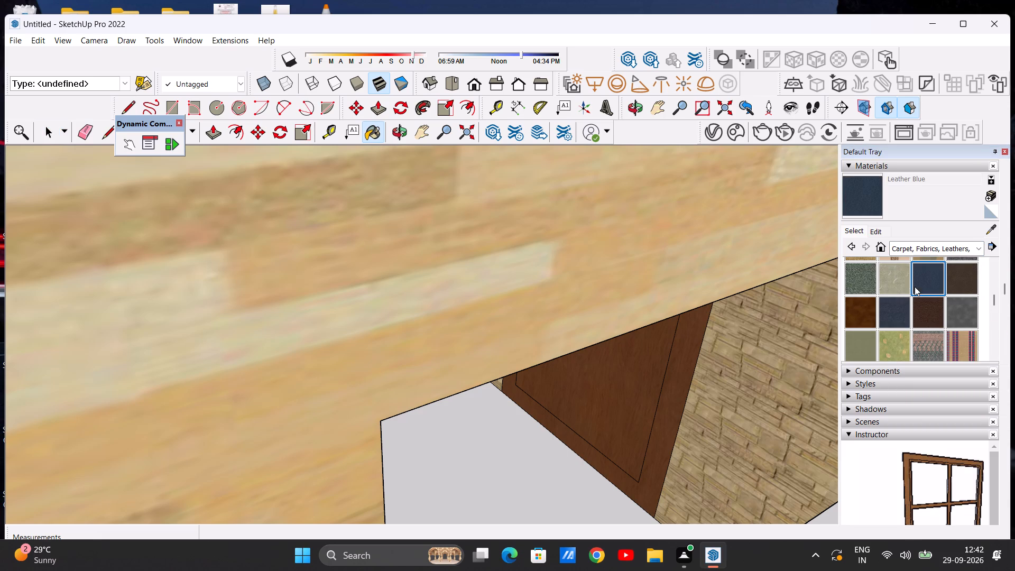
click(528, 457)
scroll(522, 481, up, 10)
scroll(534, 449, down, 6)
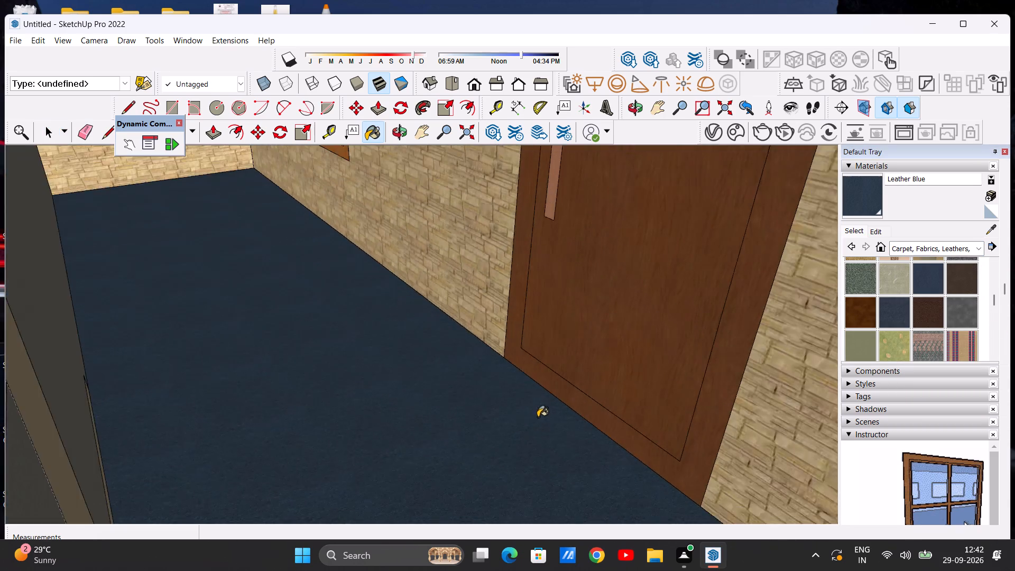
scroll(538, 417, down, 18)
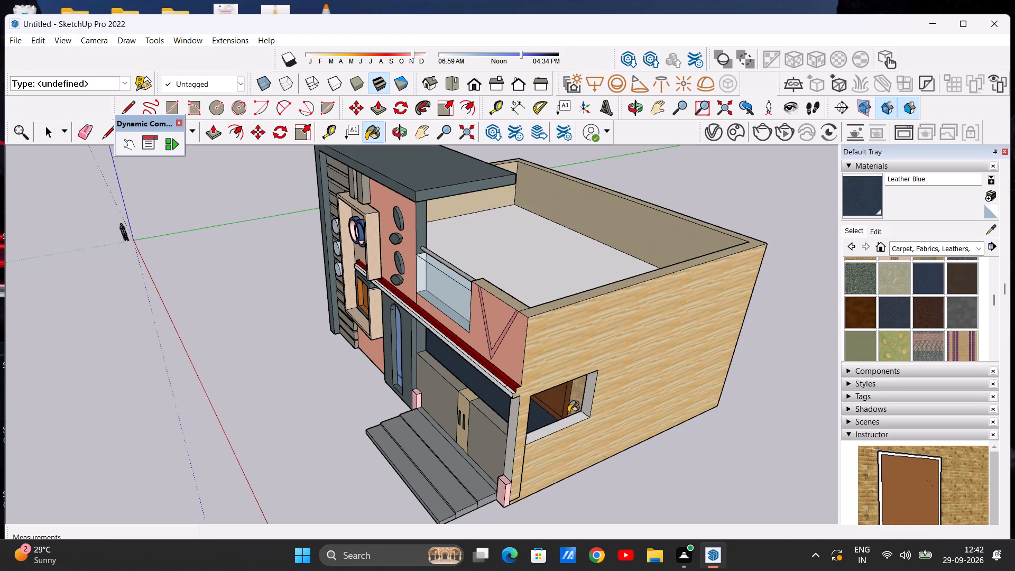
scroll(571, 416, up, 13)
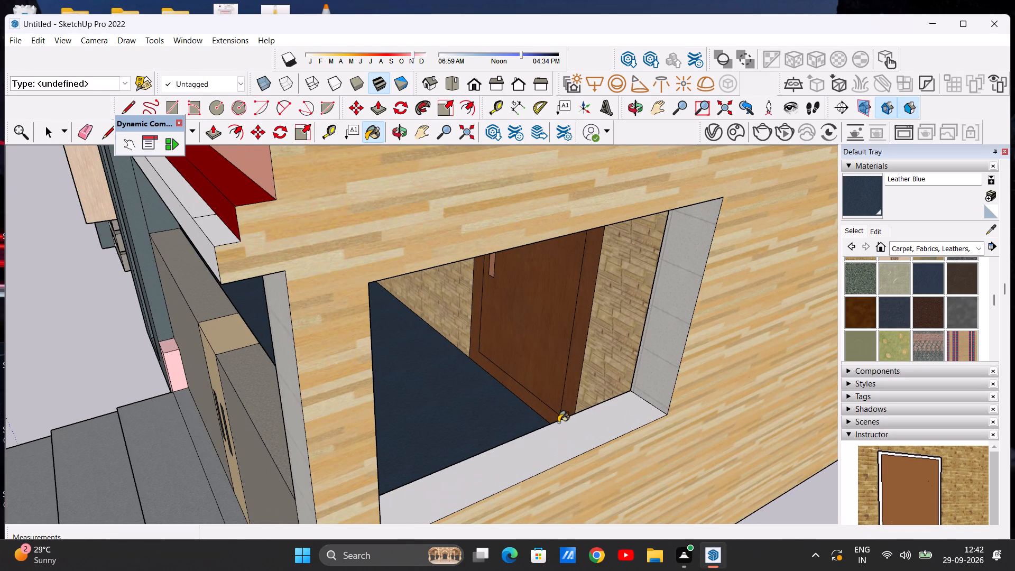
key(space)
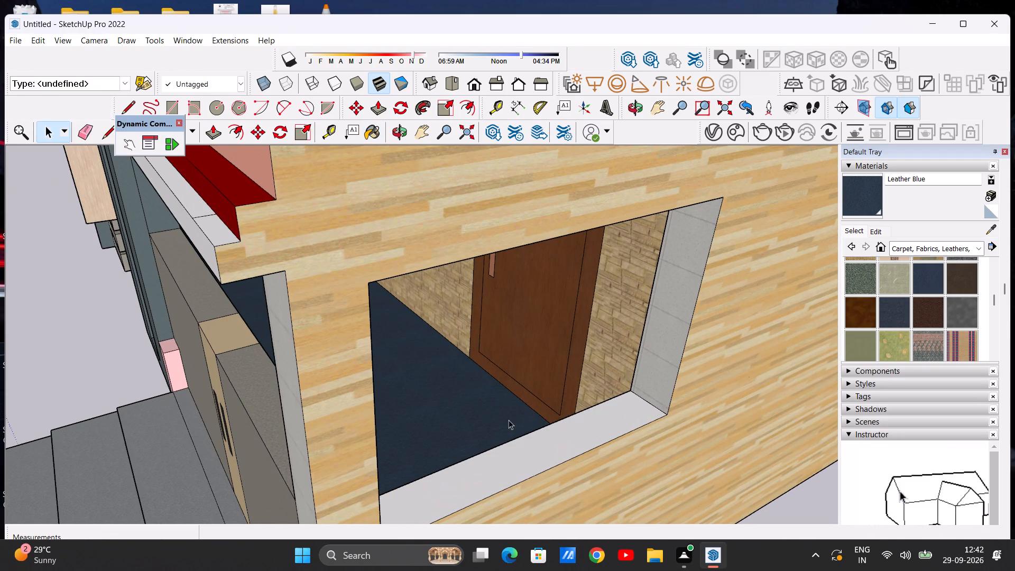
Paint the side wall opening's sill and its jamb farthest from the facade with Wood Floor Light from the Wood collection.
scroll(508, 362, down, 5)
scroll(503, 371, up, 5)
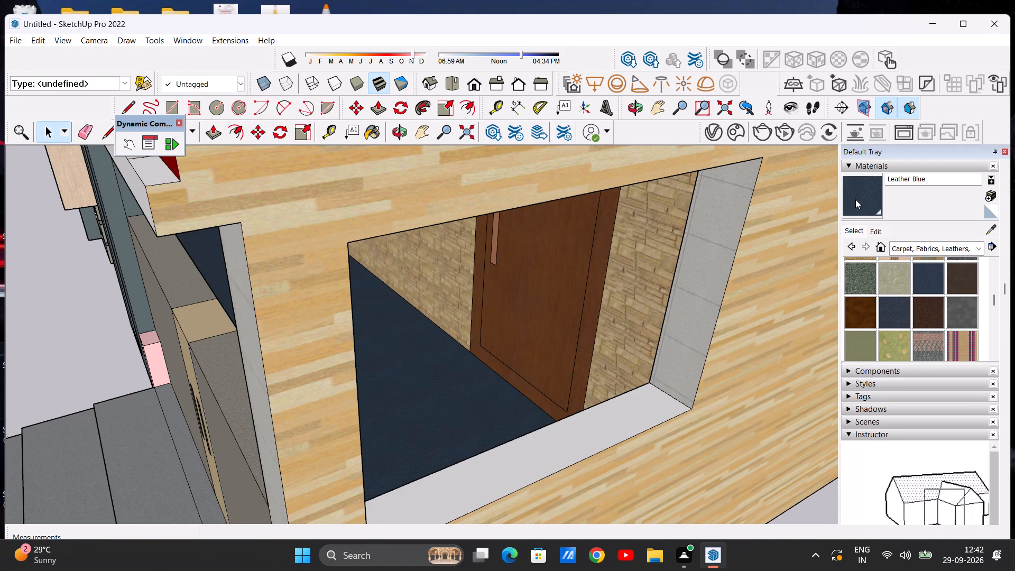
click(974, 251)
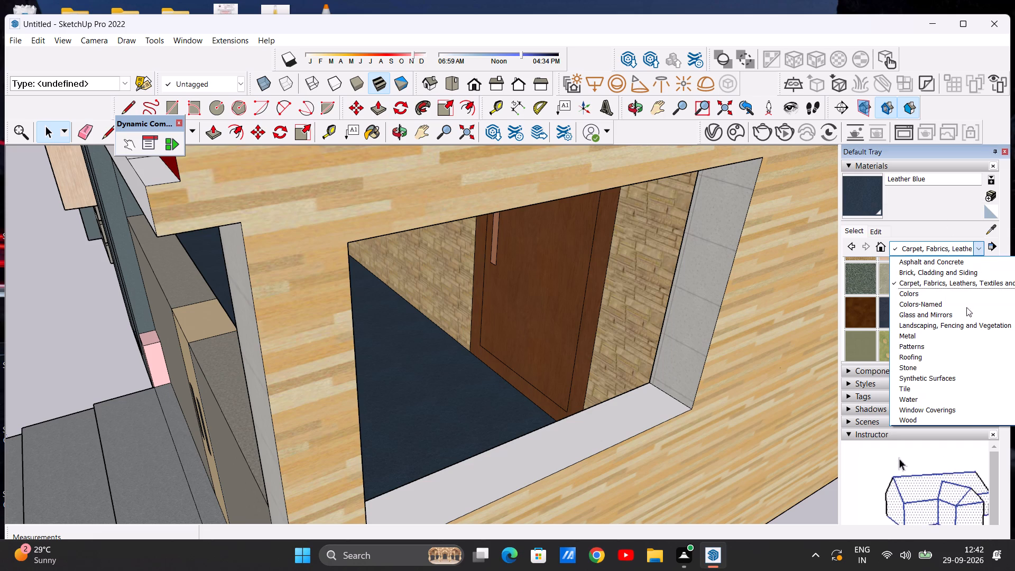
click(909, 416)
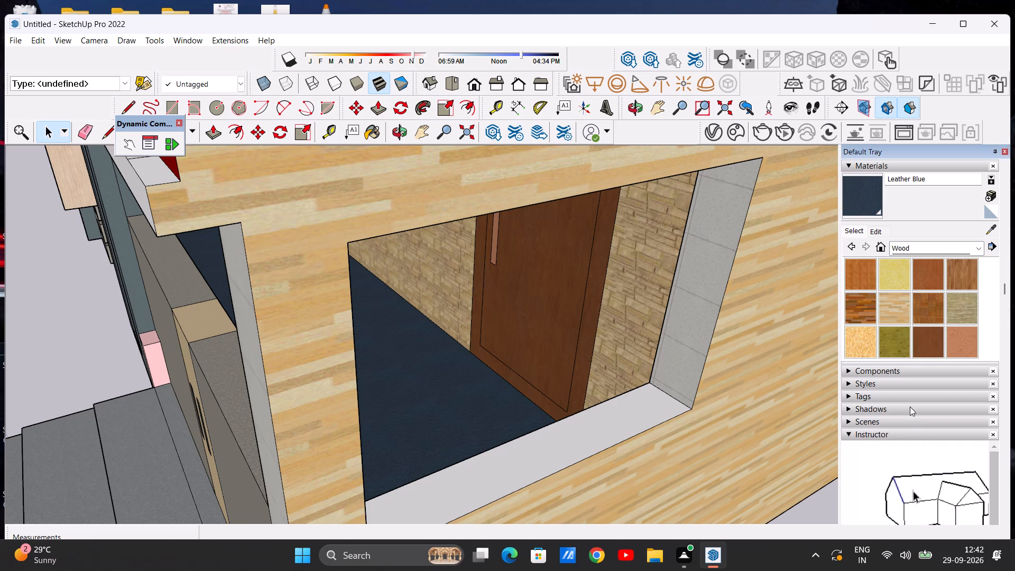
click(900, 308)
click(654, 416)
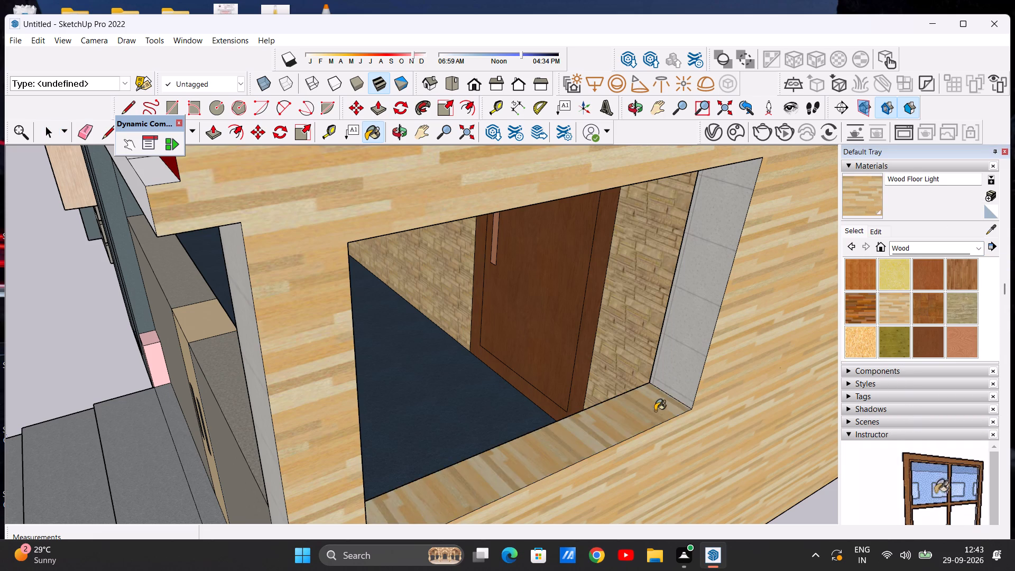
scroll(661, 405, down, 4)
scroll(678, 381, up, 6)
click(686, 371)
scroll(683, 378, down, 10)
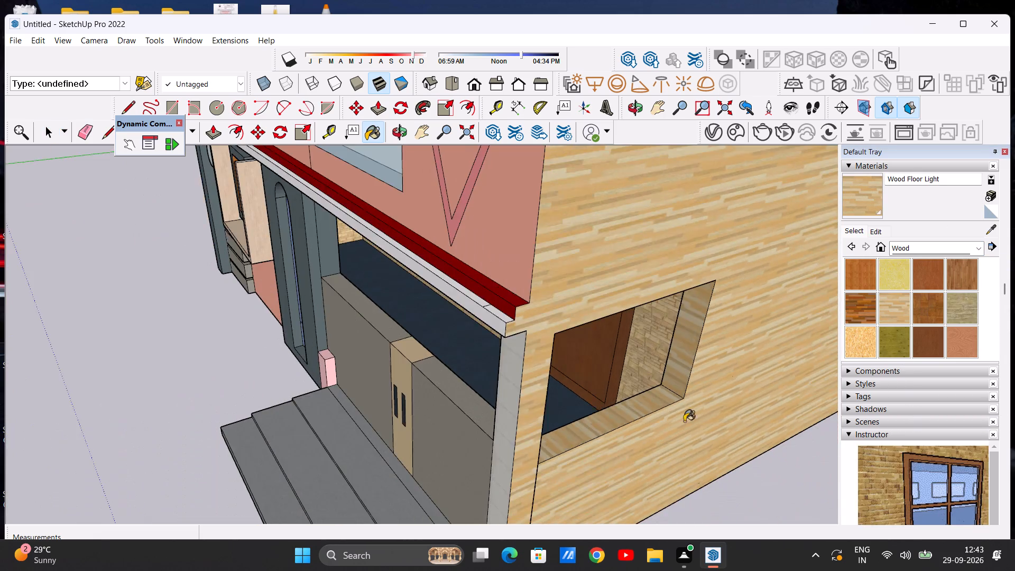
Paint the side opening's inner jamb nearest the front facade with Wood Floor Light.
middle_drag(680, 418, 563, 351)
scroll(539, 360, down, 5)
middle_drag(368, 342, 364, 342)
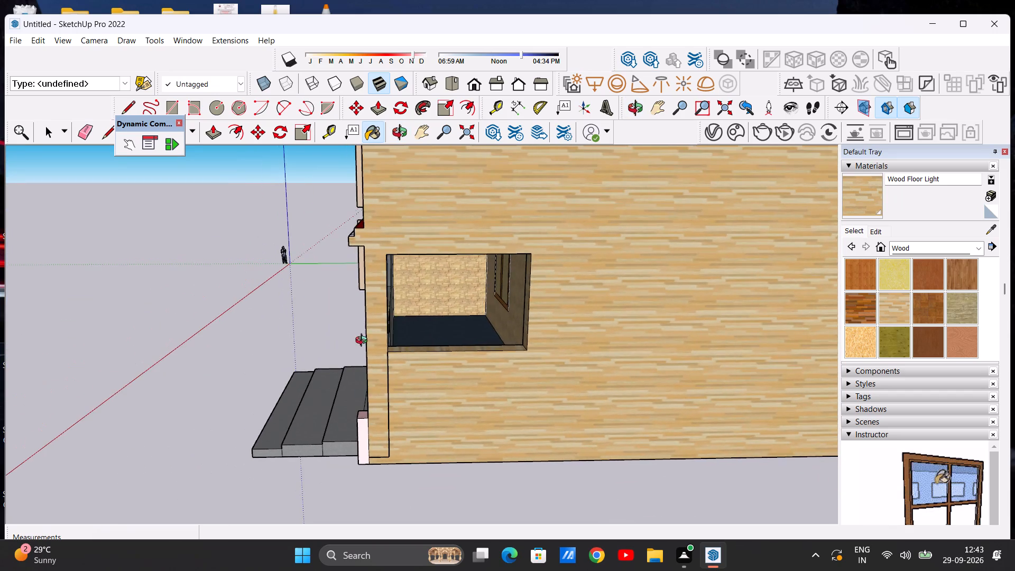
middle_drag(364, 342, 234, 353)
scroll(227, 317, up, 7)
click(238, 313)
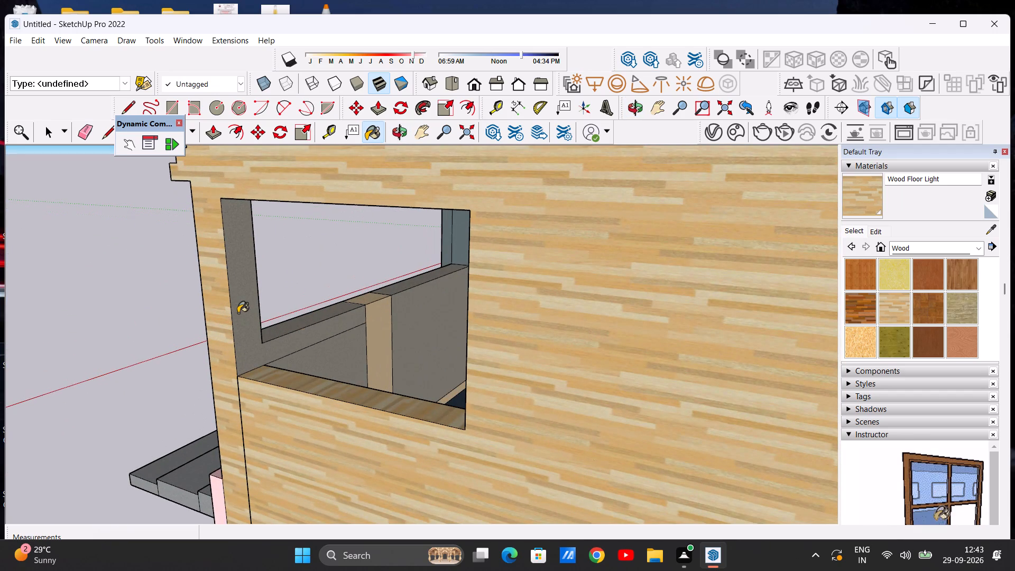
Paint the head of the side wall opening with Wood Floor Light.
scroll(259, 345, down, 8)
middle_drag(302, 363, 372, 293)
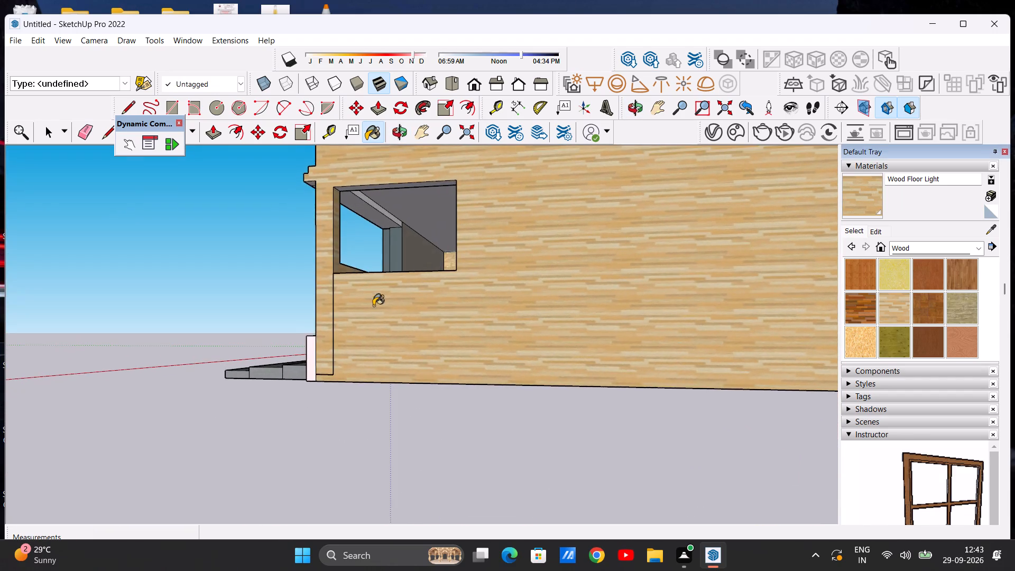
scroll(380, 343, down, 11)
middle_drag(408, 337, 442, 228)
scroll(394, 236, up, 11)
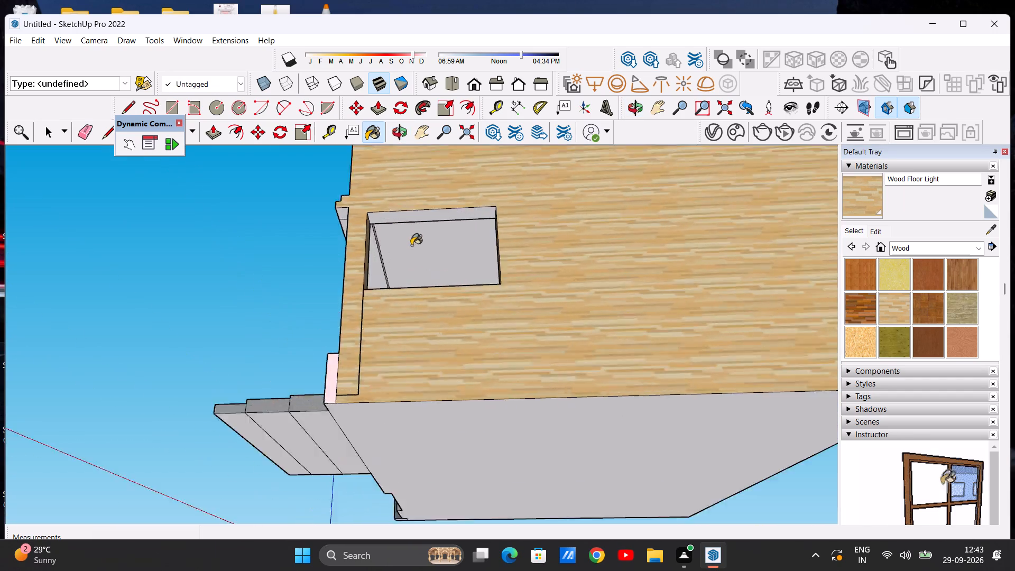
scroll(411, 245, up, 3)
click(382, 200)
Paint the porch ceiling, its front strip and the beam face between them with Formica Graystone from the Synthetic Surfaces collection.
scroll(415, 247, down, 8)
middle_drag(399, 261, 483, 420)
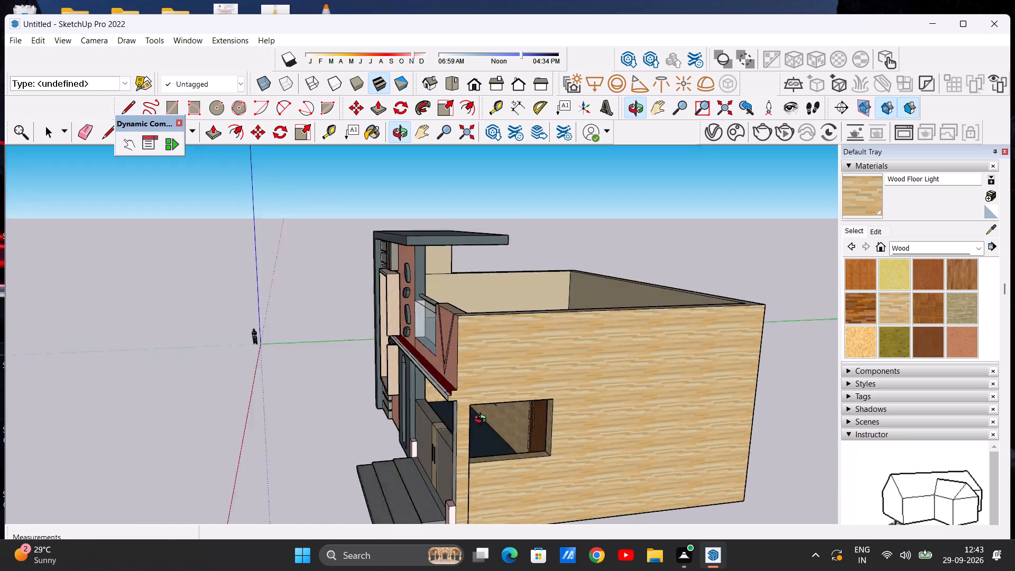
middle_drag(483, 420, 532, 234)
scroll(551, 256, up, 7)
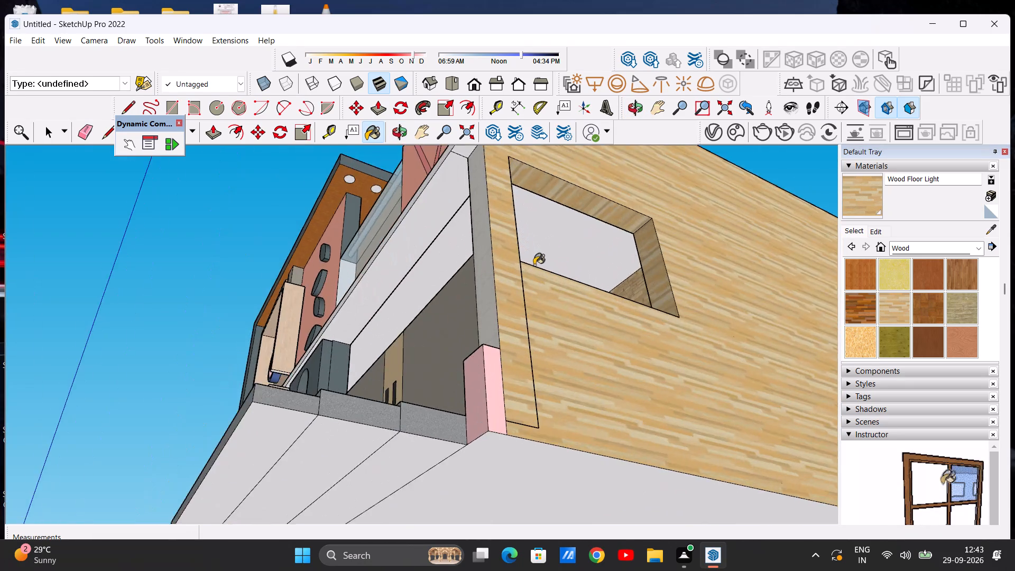
scroll(534, 265, up, 1)
middle_drag(534, 265, 390, 349)
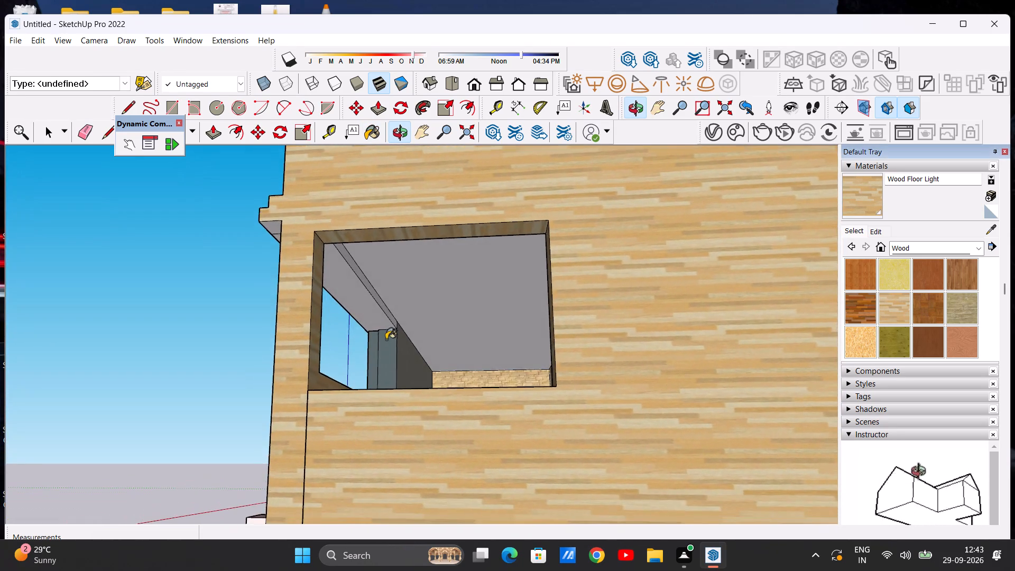
scroll(445, 289, up, 7)
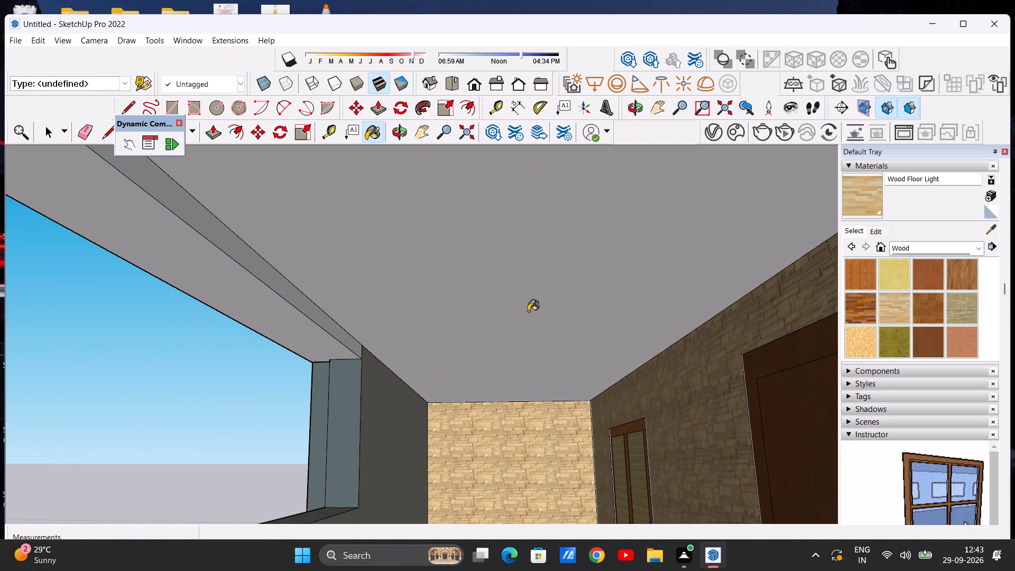
click(975, 249)
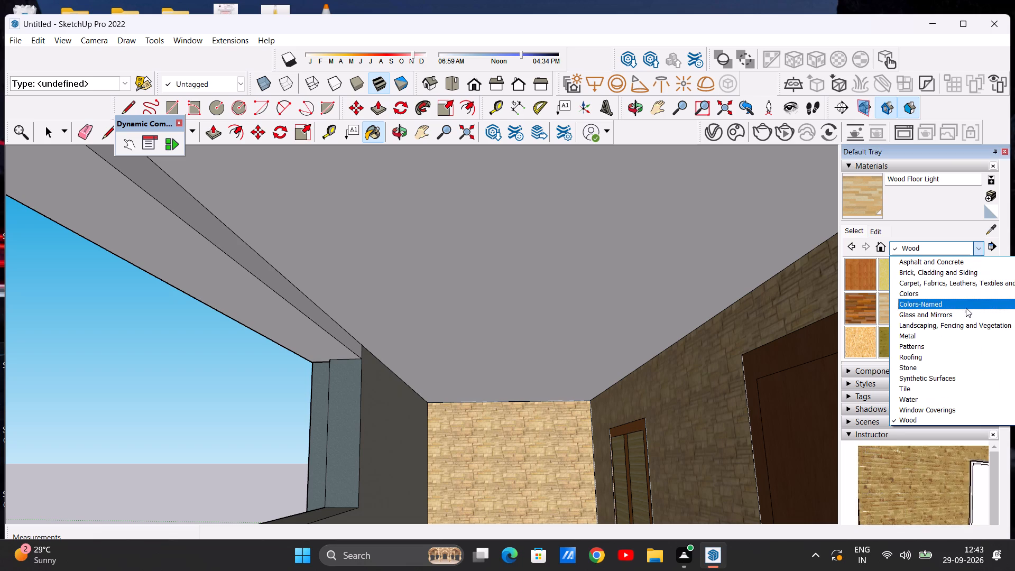
click(935, 377)
click(933, 270)
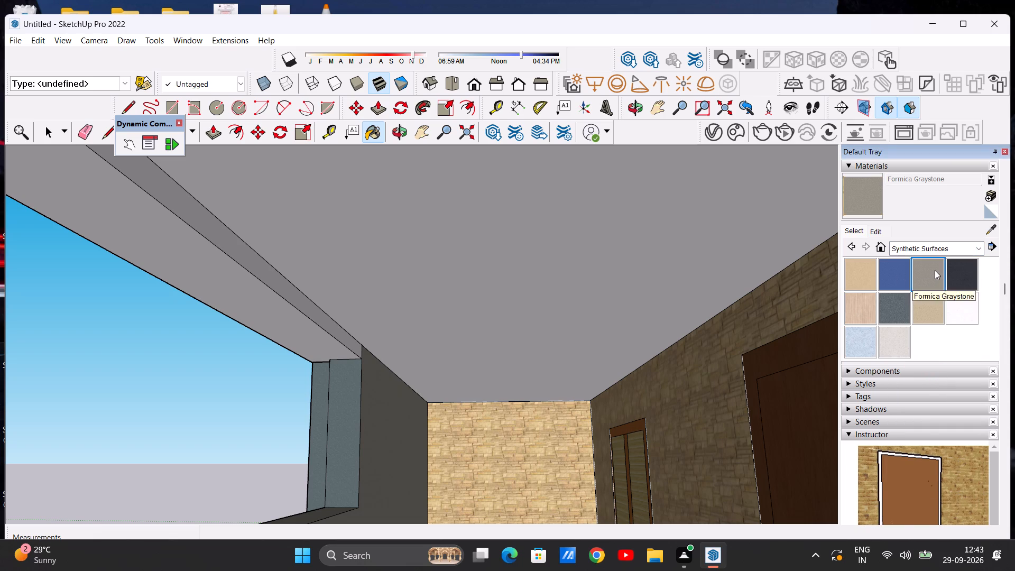
click(575, 269)
click(269, 304)
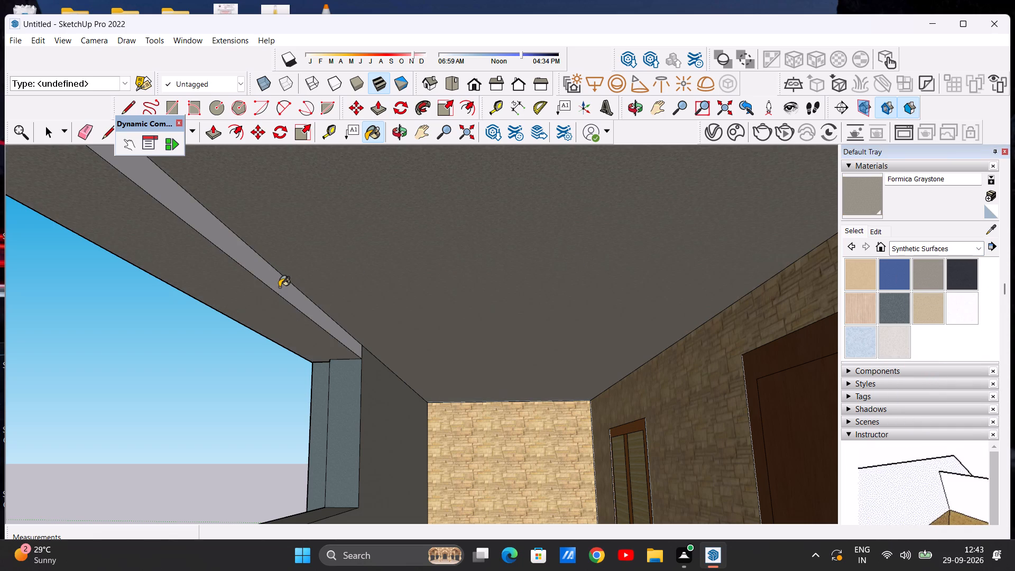
click(279, 287)
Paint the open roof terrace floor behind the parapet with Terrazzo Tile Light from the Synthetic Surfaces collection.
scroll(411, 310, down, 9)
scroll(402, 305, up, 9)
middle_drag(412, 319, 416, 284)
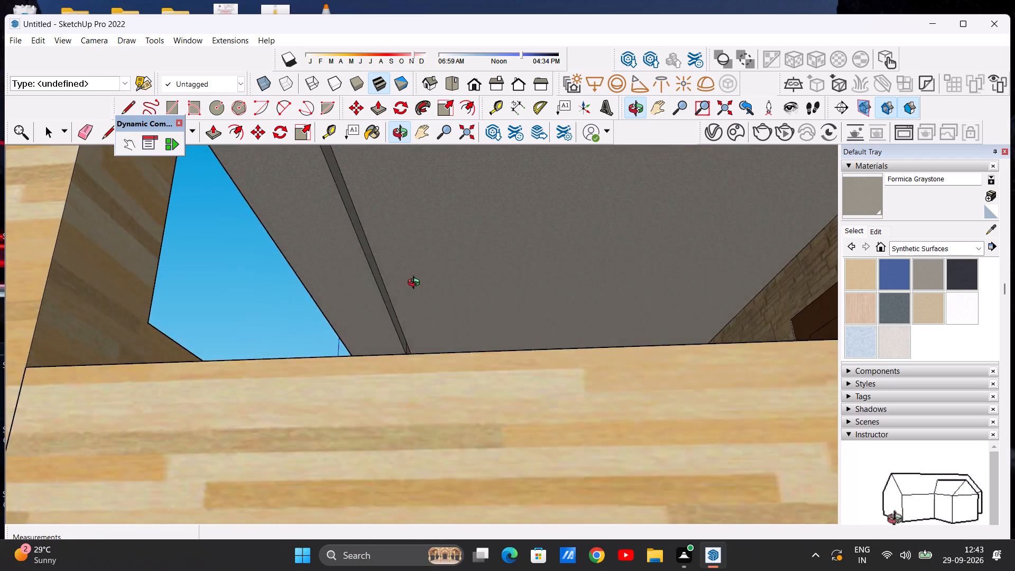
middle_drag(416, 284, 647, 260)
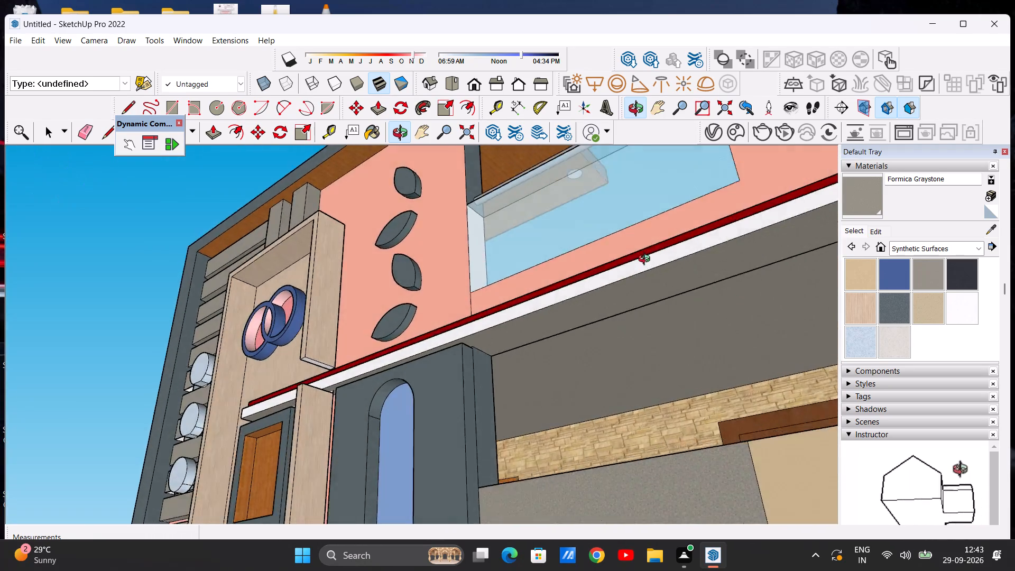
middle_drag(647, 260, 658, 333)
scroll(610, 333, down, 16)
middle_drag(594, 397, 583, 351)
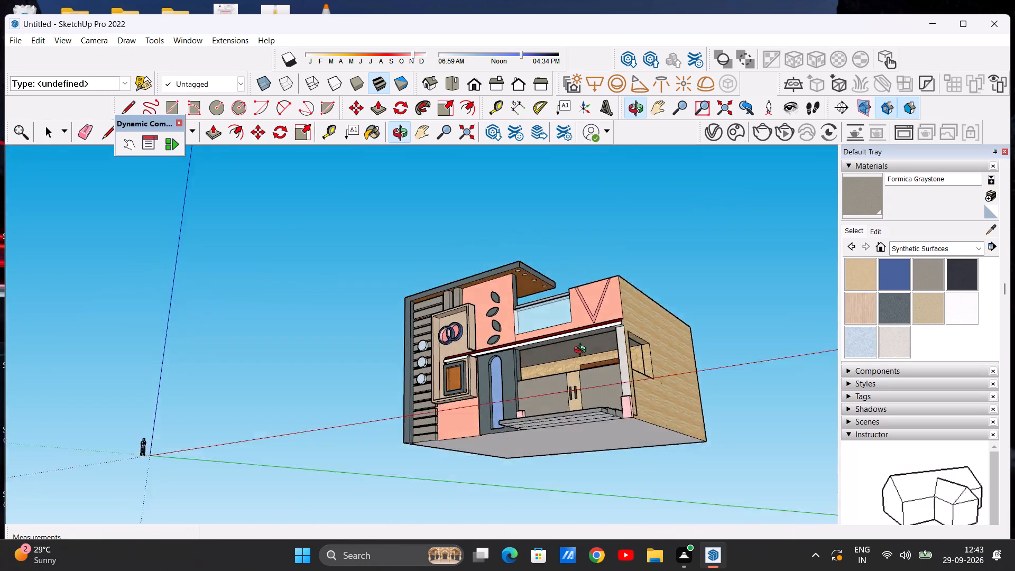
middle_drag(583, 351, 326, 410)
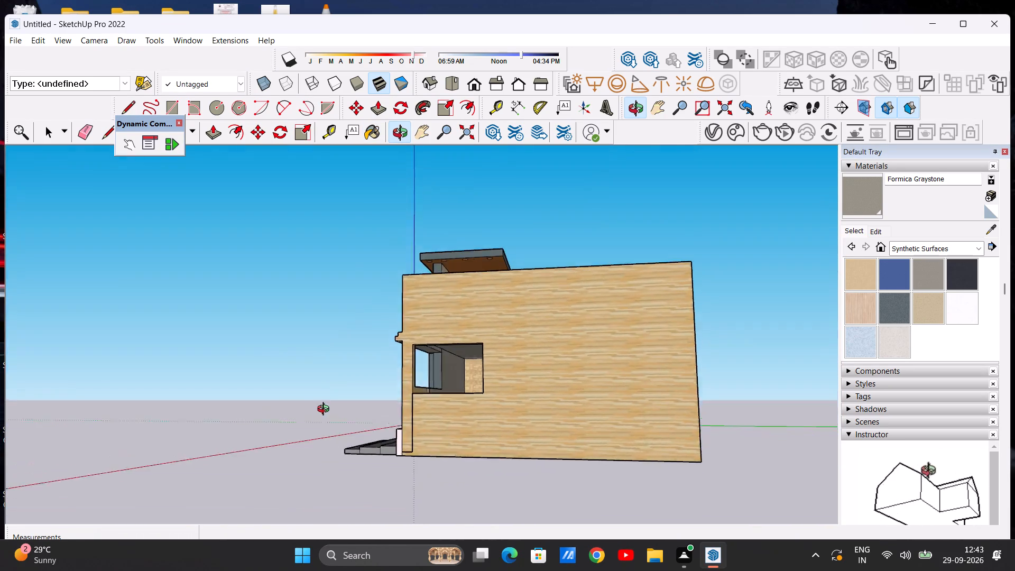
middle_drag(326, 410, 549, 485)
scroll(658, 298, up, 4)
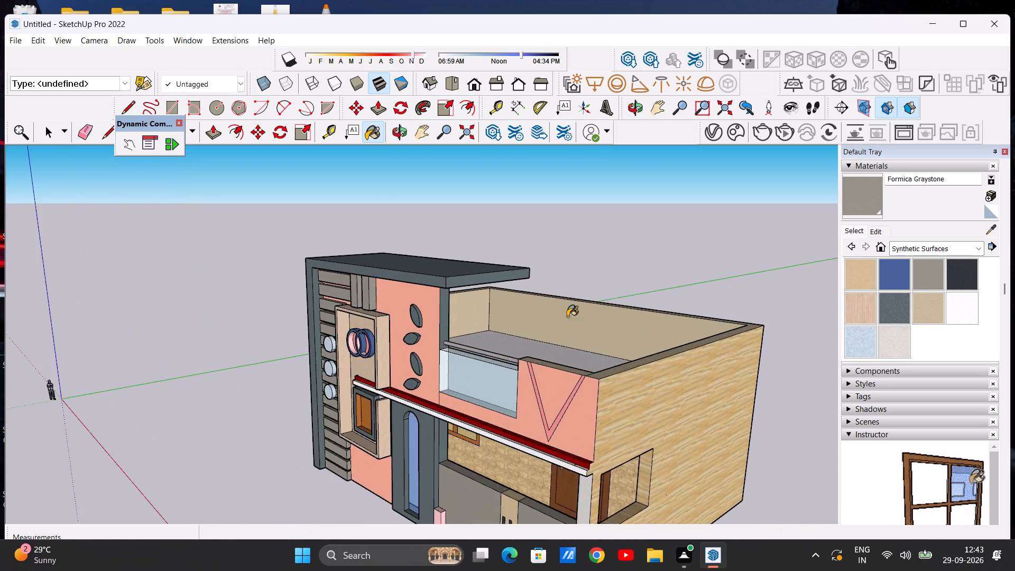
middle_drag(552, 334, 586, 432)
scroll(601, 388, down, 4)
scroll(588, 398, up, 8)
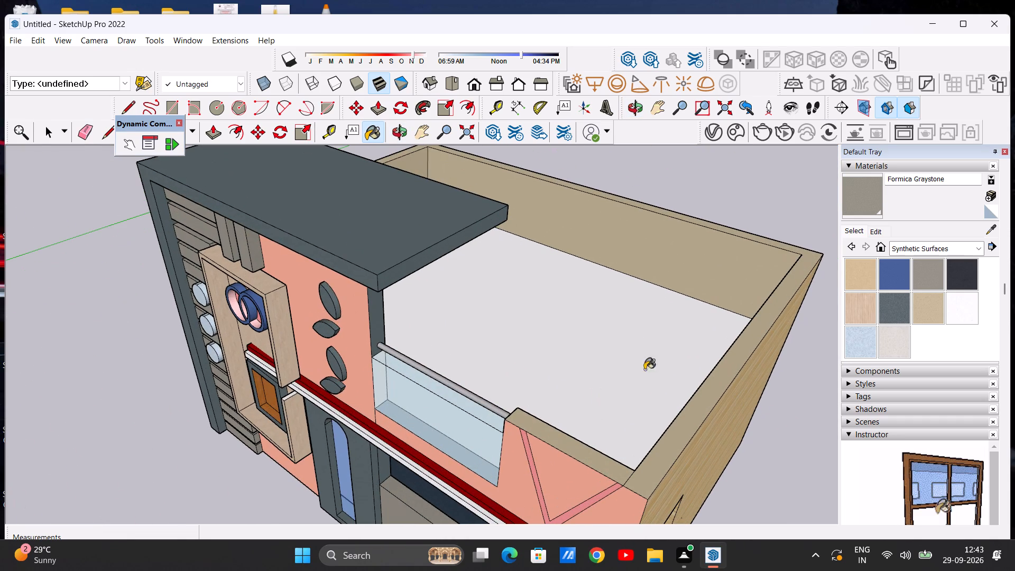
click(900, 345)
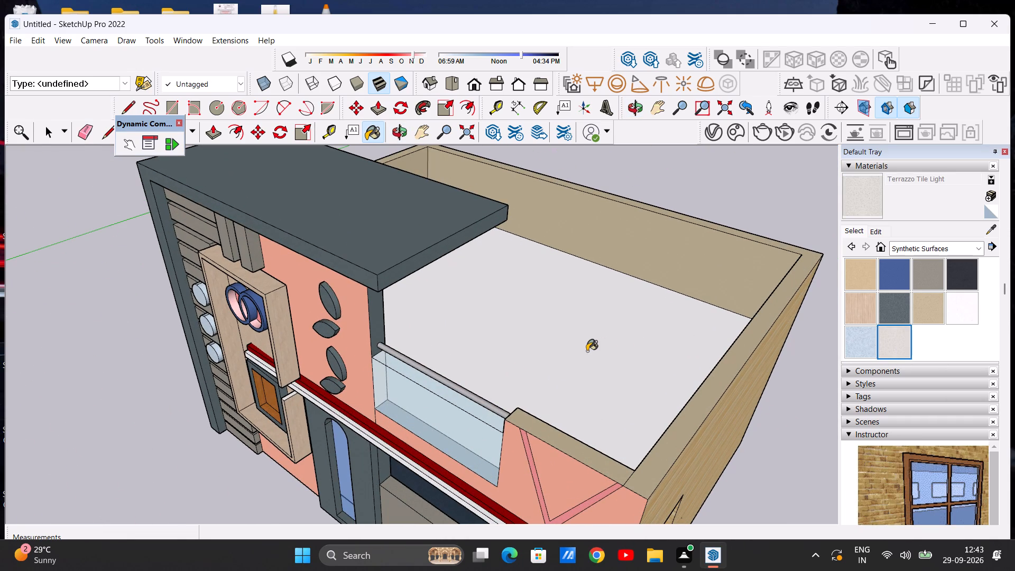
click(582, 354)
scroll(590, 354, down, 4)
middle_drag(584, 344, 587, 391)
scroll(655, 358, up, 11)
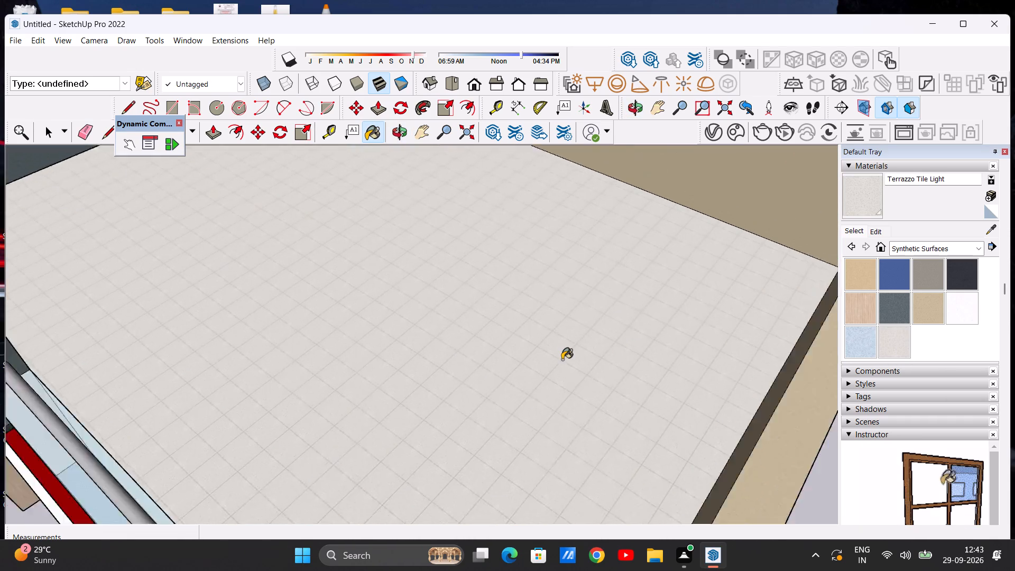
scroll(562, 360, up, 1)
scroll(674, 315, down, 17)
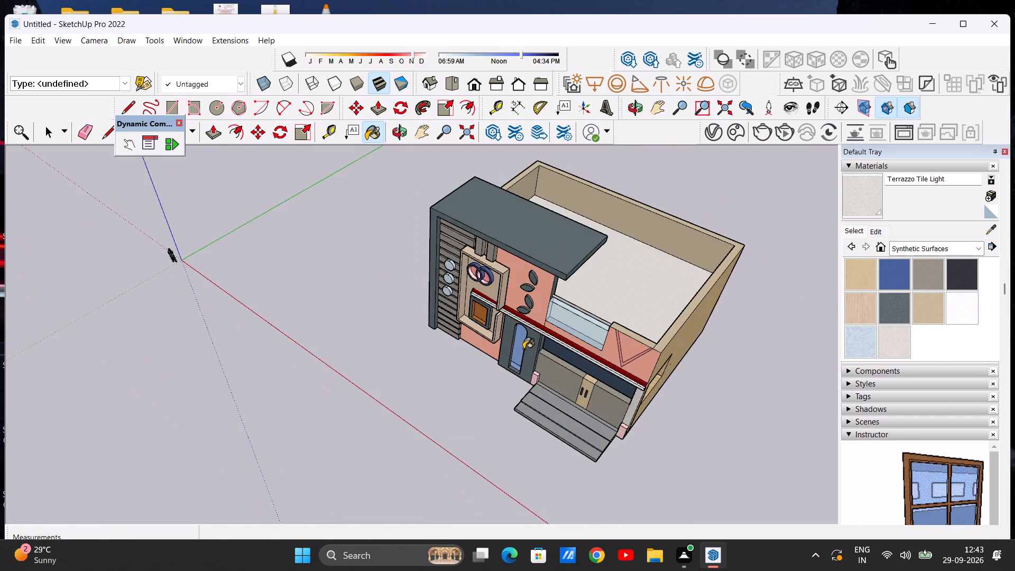
Repaint the roof terrace floor with Formica Graystone.
middle_drag(523, 349, 616, 372)
scroll(619, 278, up, 7)
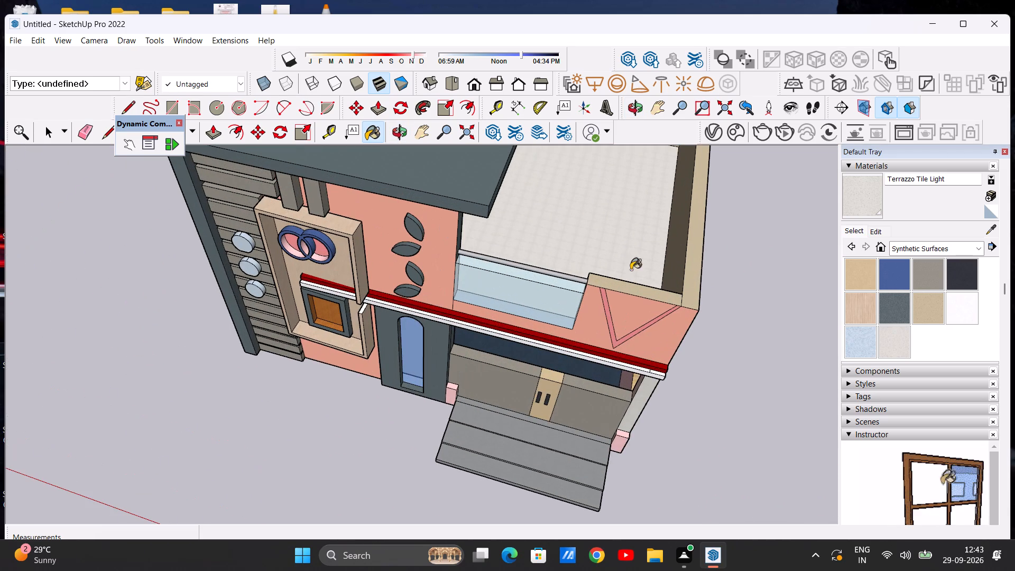
click(929, 266)
click(589, 246)
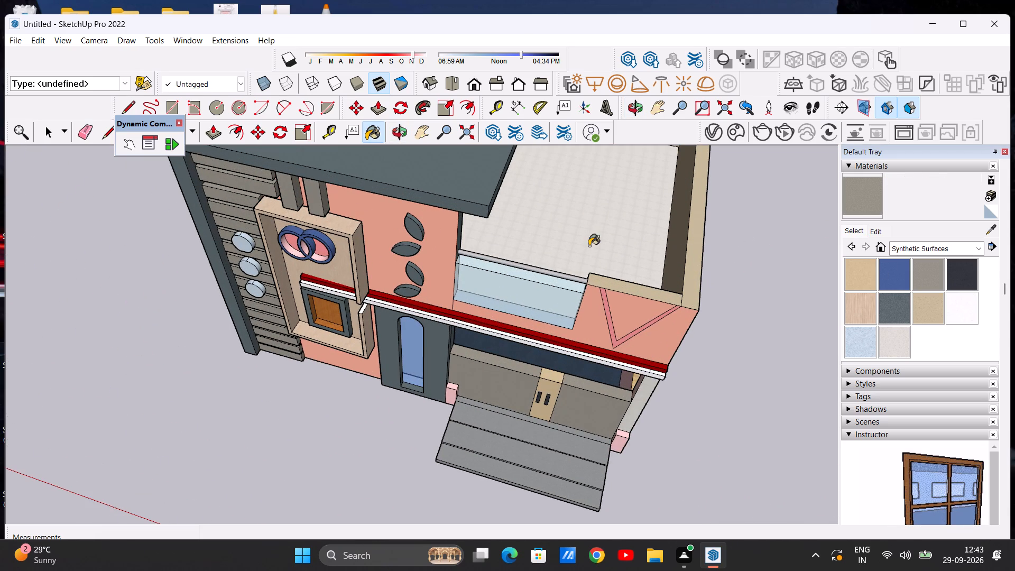
Examine the porch ceiling through the side wall opening and the house's front elevation.
scroll(640, 258, down, 9)
middle_drag(602, 238, 647, 114)
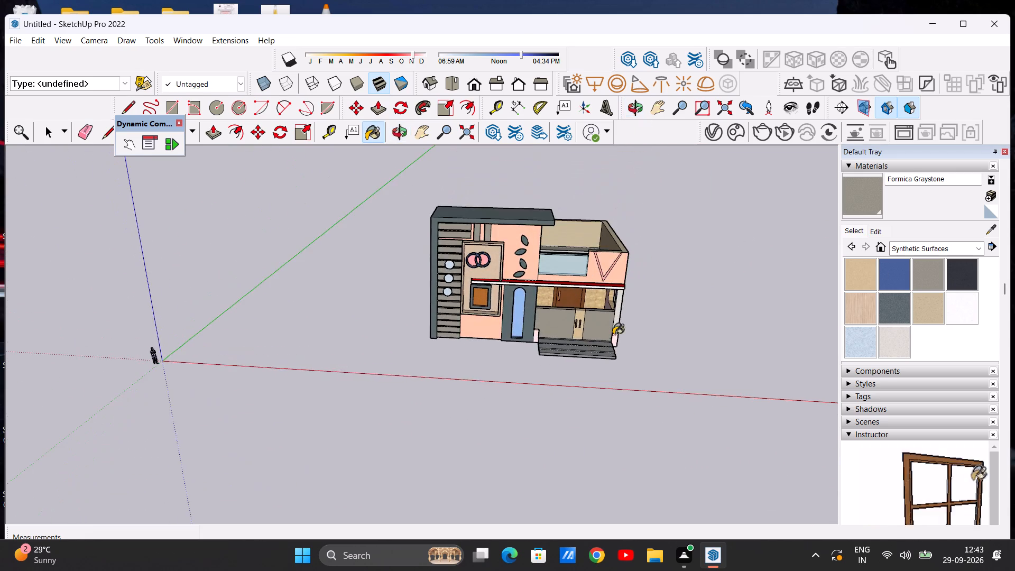
middle_drag(613, 335, 509, 223)
middle_drag(675, 326, 469, 300)
scroll(524, 258, up, 11)
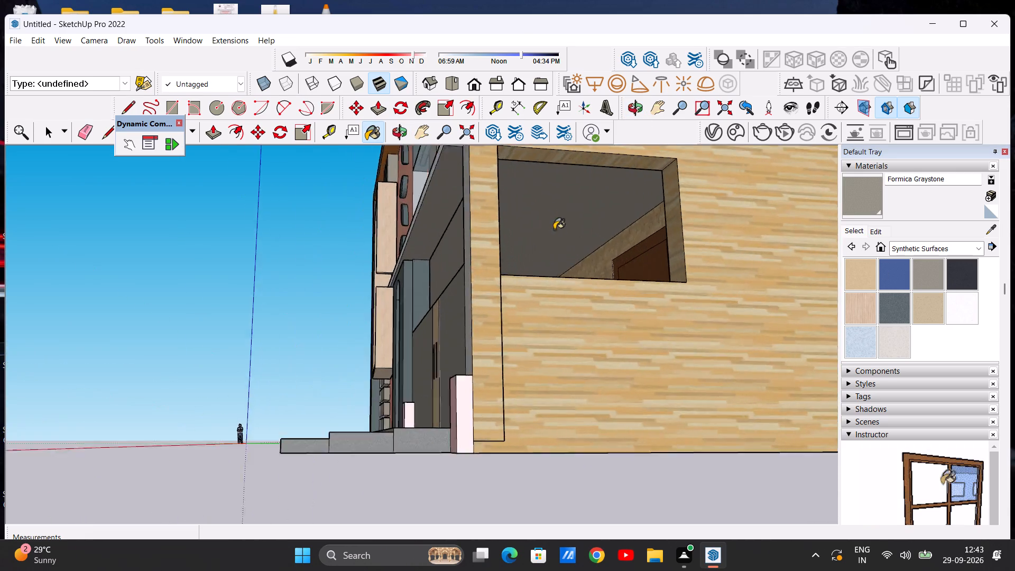
scroll(554, 229, up, 12)
scroll(436, 362, up, 6)
scroll(464, 374, down, 9)
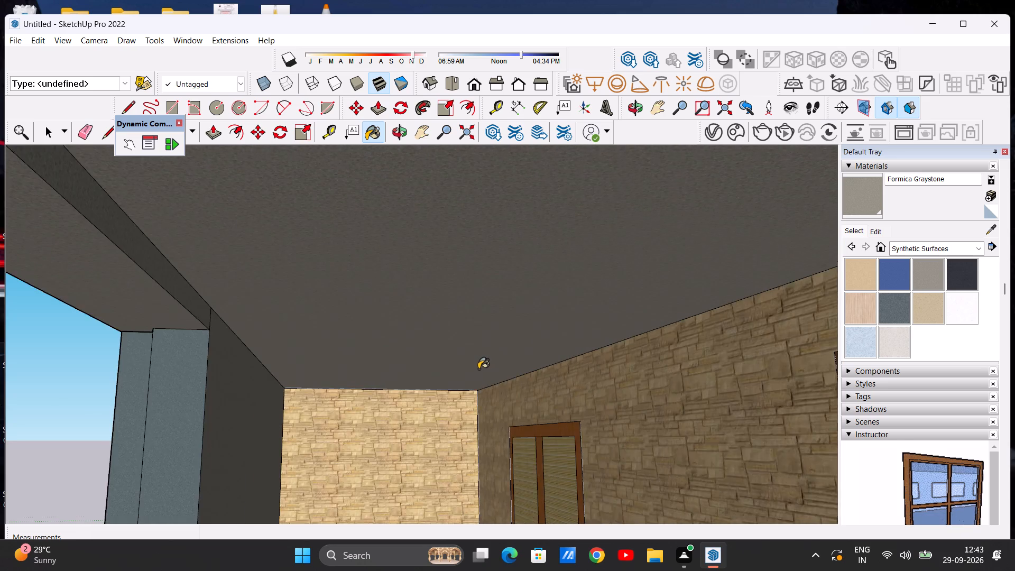
scroll(478, 369, down, 16)
middle_drag(404, 374, 769, 398)
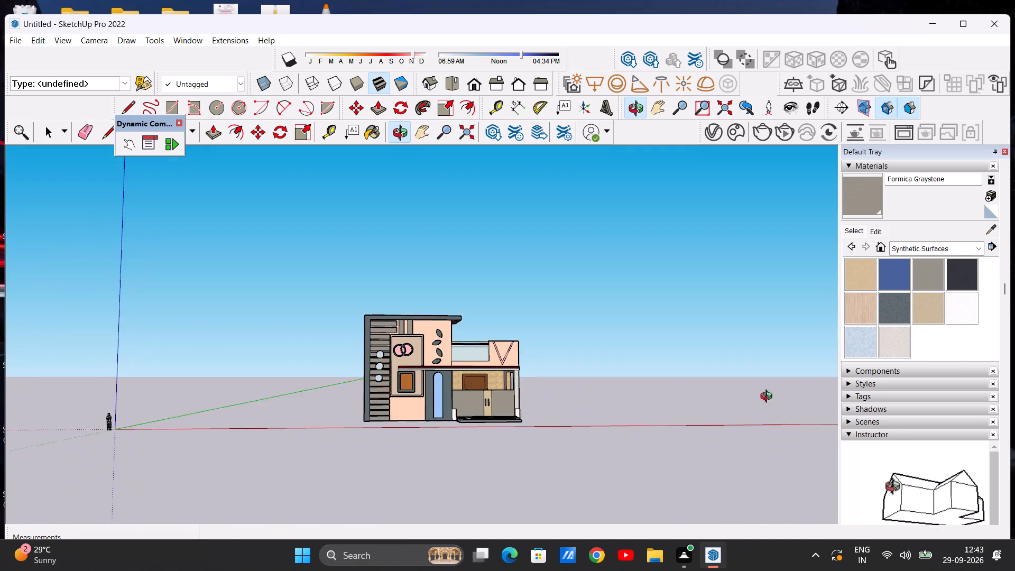
middle_drag(769, 398, 769, 391)
scroll(481, 411, up, 13)
key(space)
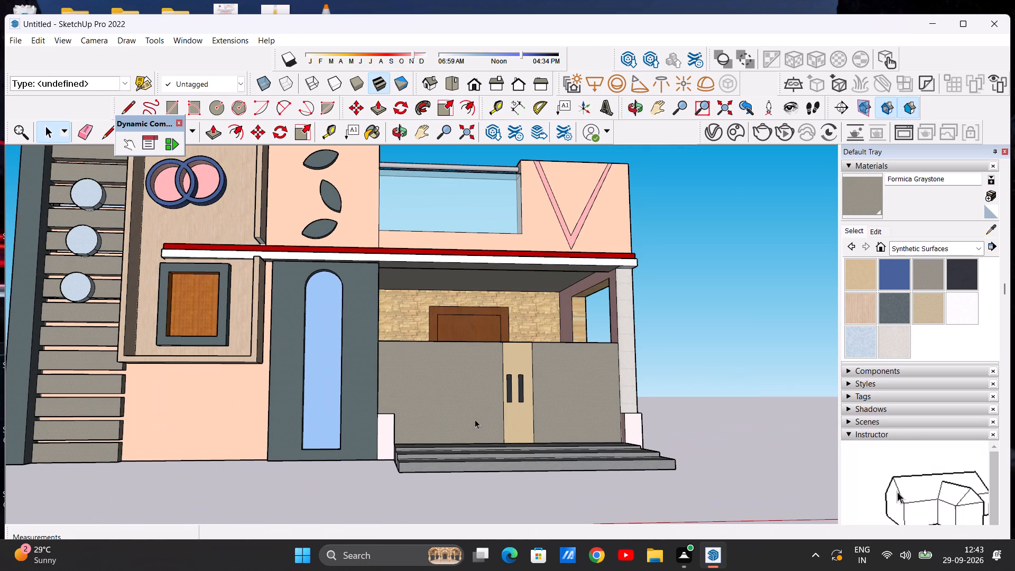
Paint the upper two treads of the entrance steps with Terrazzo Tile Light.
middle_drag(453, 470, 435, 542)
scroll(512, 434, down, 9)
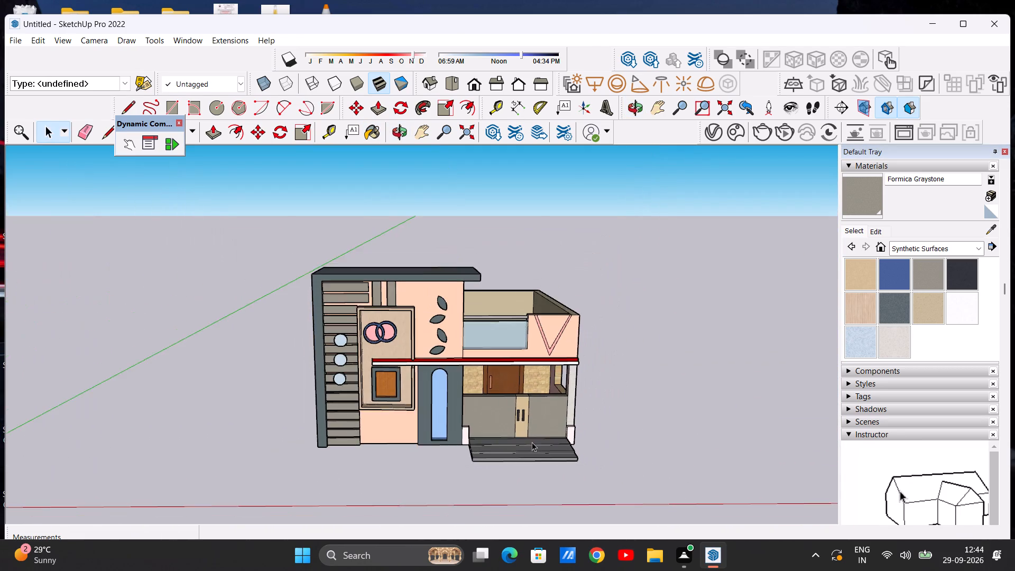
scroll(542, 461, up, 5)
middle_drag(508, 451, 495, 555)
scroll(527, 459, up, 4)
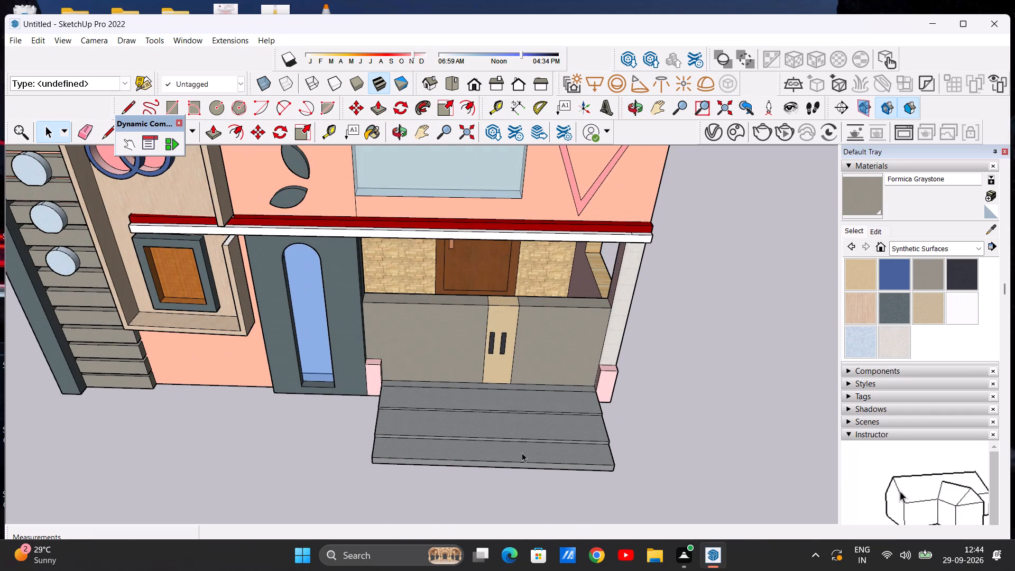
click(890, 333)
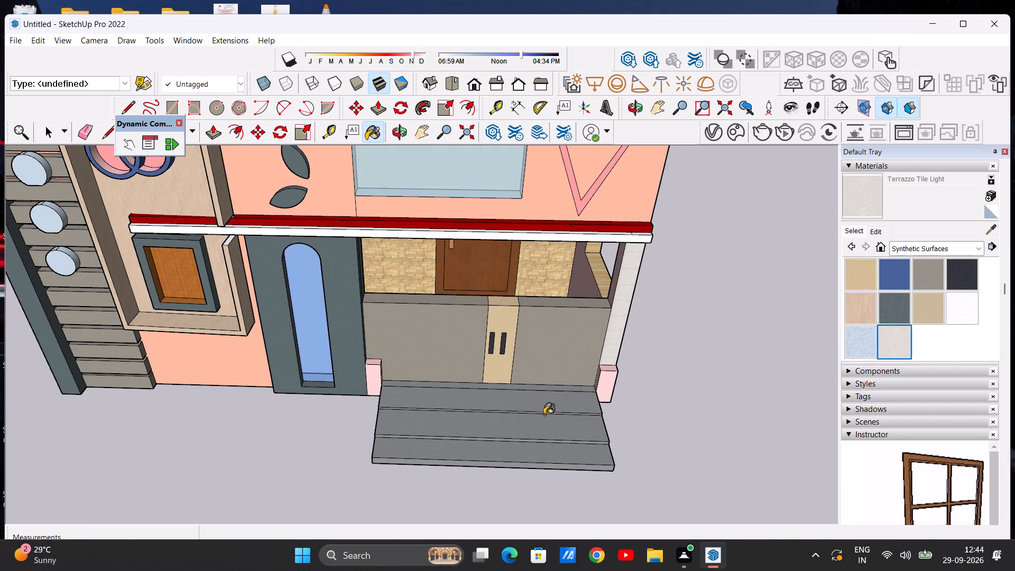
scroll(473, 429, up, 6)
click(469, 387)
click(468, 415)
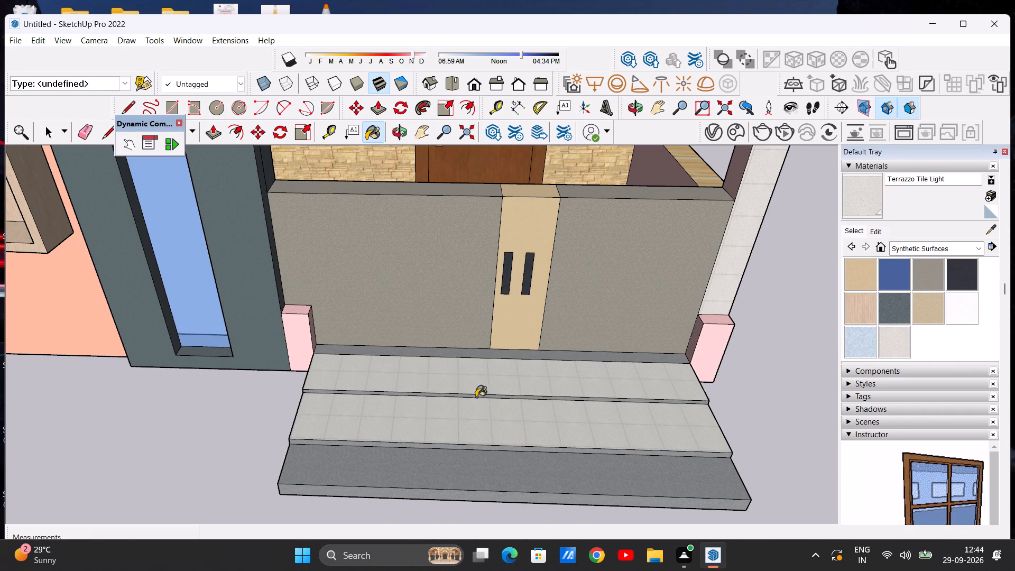
Paint the entrance steps' top tread, the riser below it and the second tread with Polished Concrete Old from Asphalt and Concrete.
scroll(477, 392, down, 5)
scroll(475, 399, up, 7)
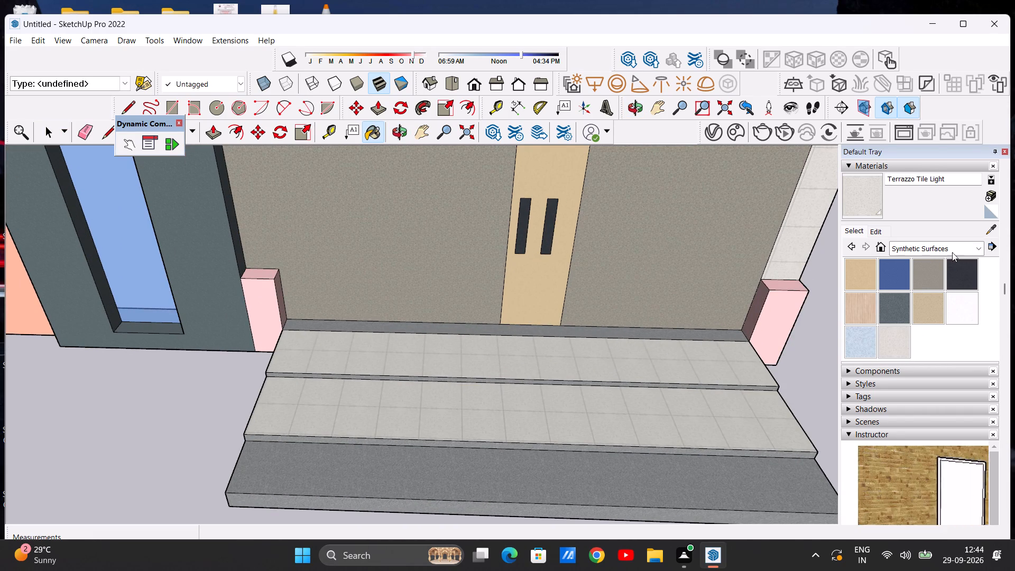
click(979, 248)
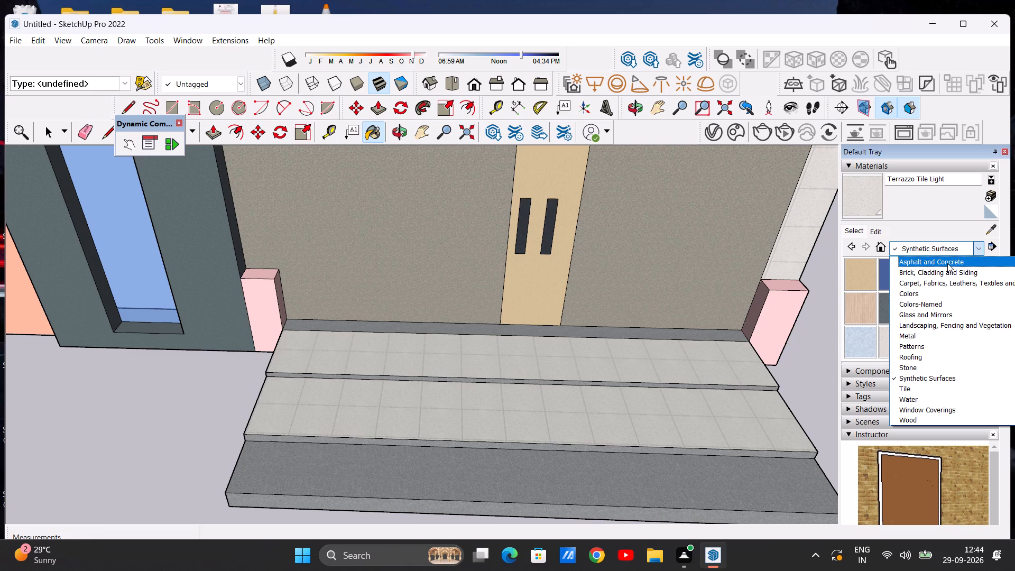
click(947, 263)
click(867, 341)
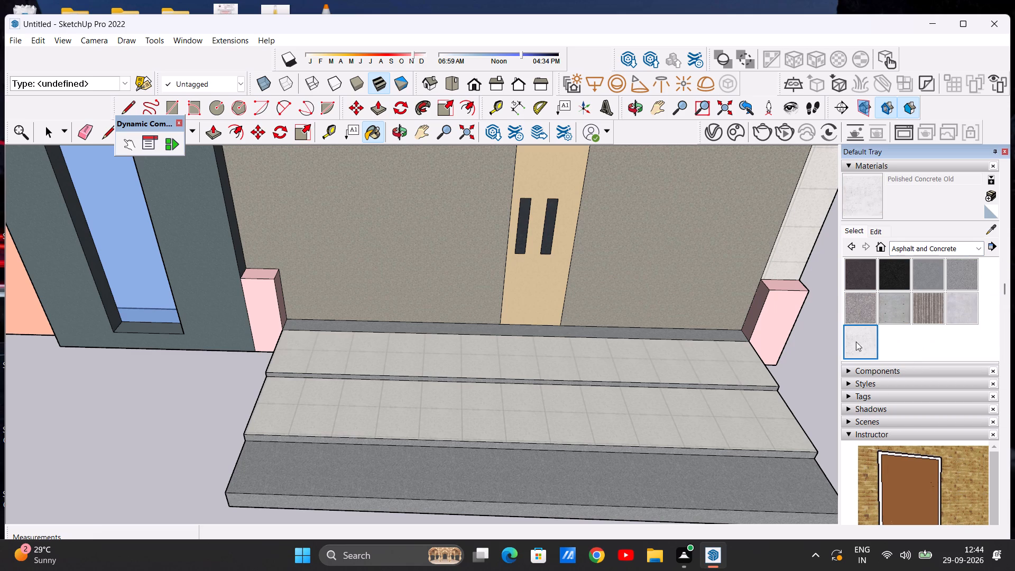
click(648, 361)
scroll(626, 418, up, 6)
middle_drag(617, 416, 607, 371)
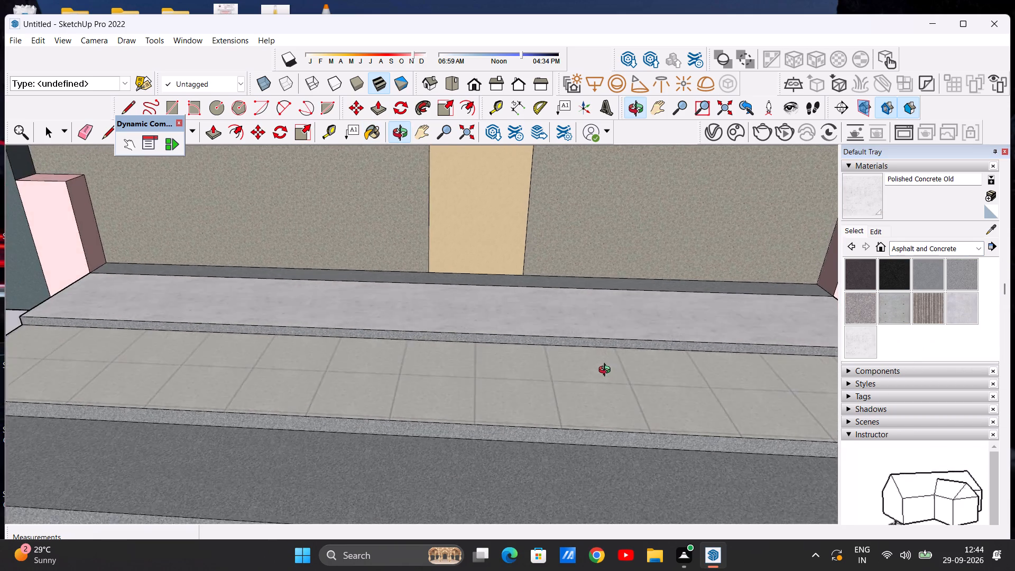
middle_drag(607, 371, 607, 362)
scroll(604, 347, up, 6)
click(594, 324)
click(576, 389)
scroll(591, 382, down, 8)
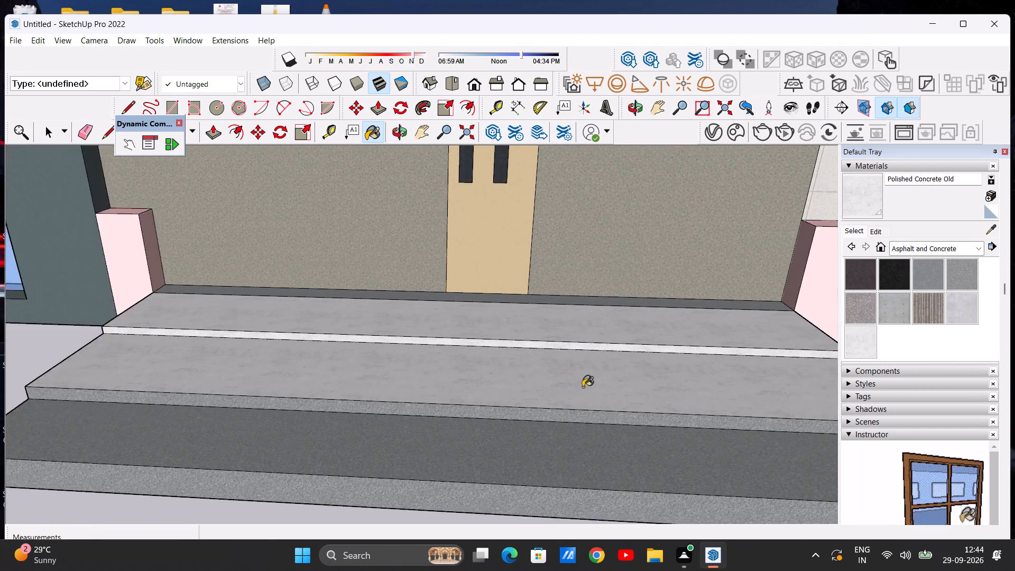
Paint the riser below the second tread and the lowest tread of the entrance steps with Polished Concrete Old.
scroll(583, 387, down, 3)
middle_drag(558, 469, 562, 420)
scroll(570, 393, up, 8)
click(549, 364)
click(551, 416)
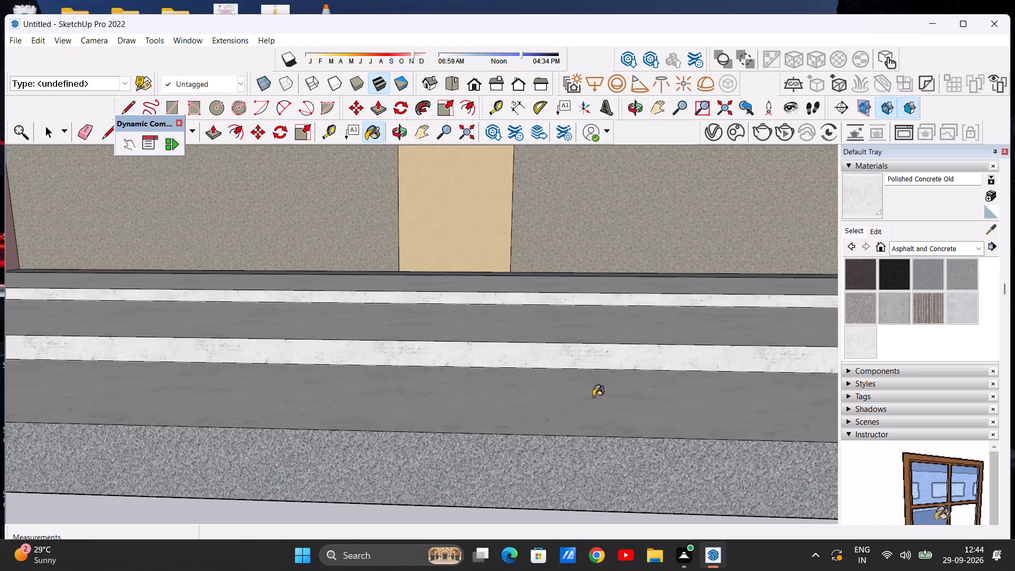
Paint the lowest riser and the three end faces on the arched-window side of the entrance steps with Polished Concrete Old.
scroll(593, 397, down, 9)
scroll(552, 427, up, 7)
click(552, 429)
scroll(554, 417, down, 20)
scroll(554, 417, down, 2)
middle_drag(502, 389, 727, 495)
scroll(422, 386, up, 13)
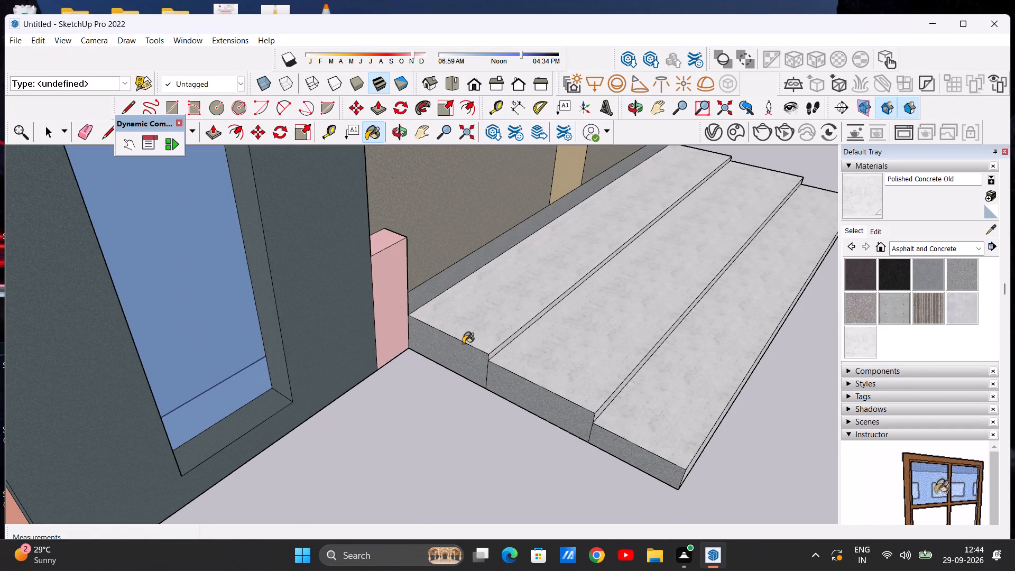
click(462, 349)
click(517, 385)
click(632, 455)
scroll(521, 334, down, 3)
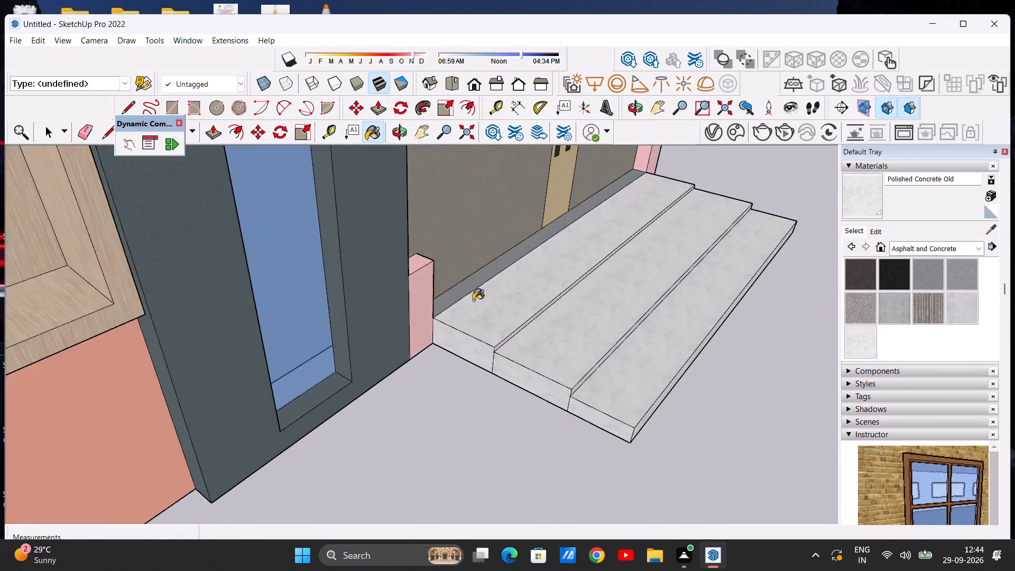
Paint the three end faces of the entrance steps beside the wood-clad side wall with Polished Concrete Old.
scroll(473, 300, down, 8)
middle_drag(631, 283, 276, 254)
scroll(274, 268, down, 13)
middle_drag(466, 359, 382, 336)
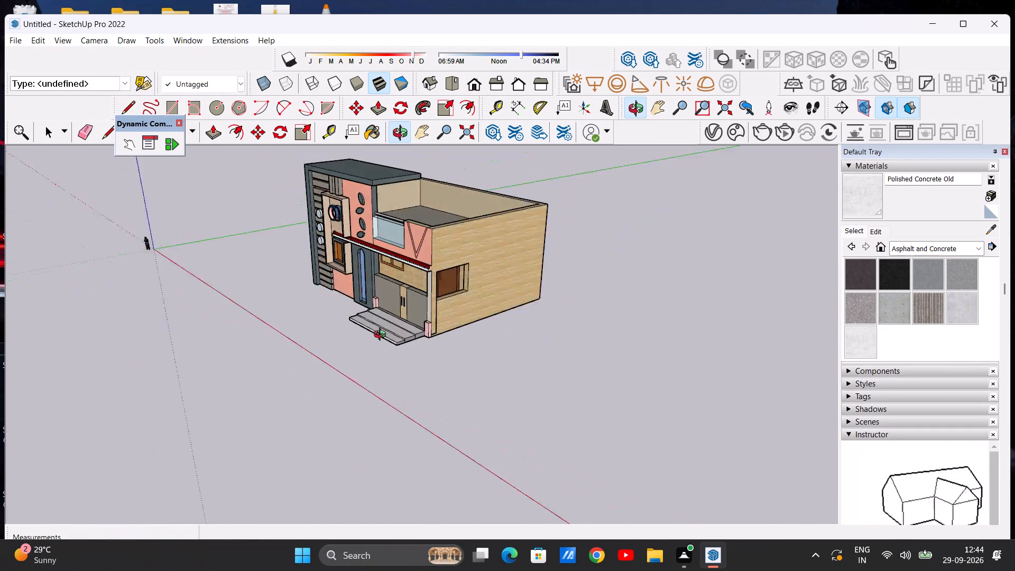
middle_drag(382, 336, 376, 332)
scroll(410, 333, up, 20)
scroll(410, 333, up, 3)
click(432, 315)
click(377, 328)
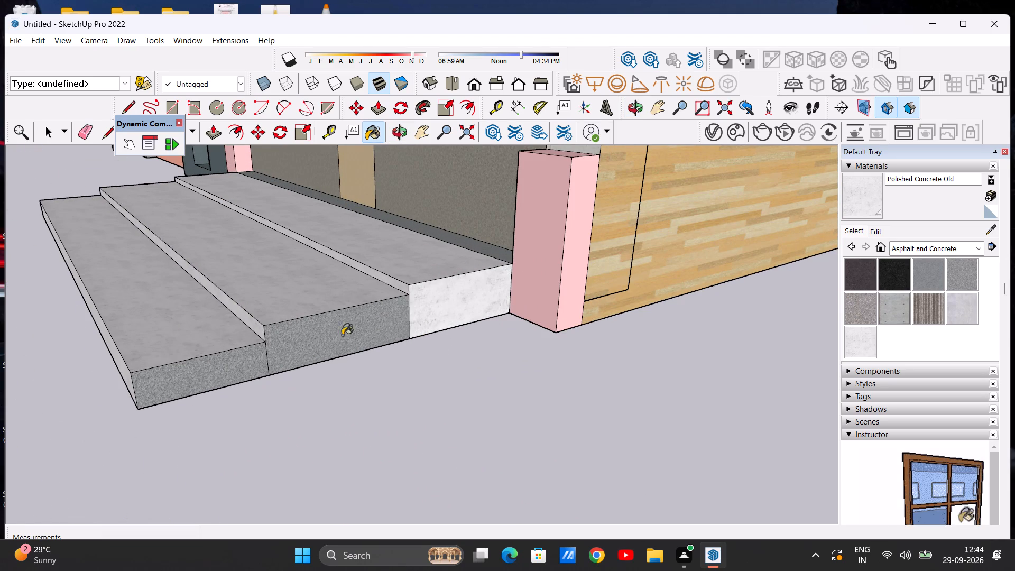
click(241, 364)
key(space)
Examine the painted entrance steps up close and in the front view of the house.
scroll(340, 323, down, 3)
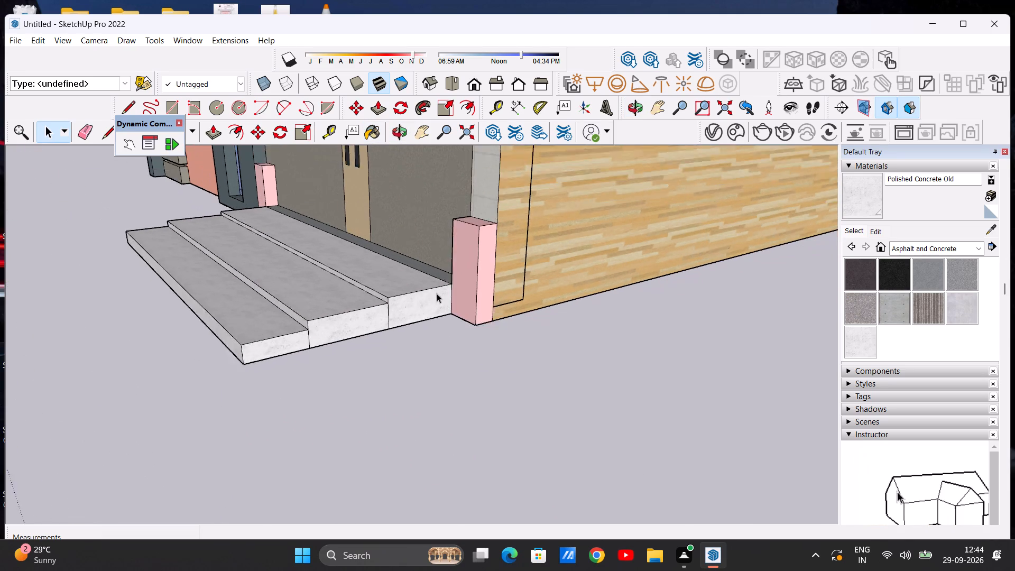
scroll(437, 293, down, 6)
middle_drag(242, 310, 367, 336)
middle_drag(378, 333, 451, 346)
scroll(479, 354, down, 14)
middle_drag(400, 351, 436, 267)
scroll(454, 315, up, 4)
click(472, 85)
scroll(471, 288, down, 4)
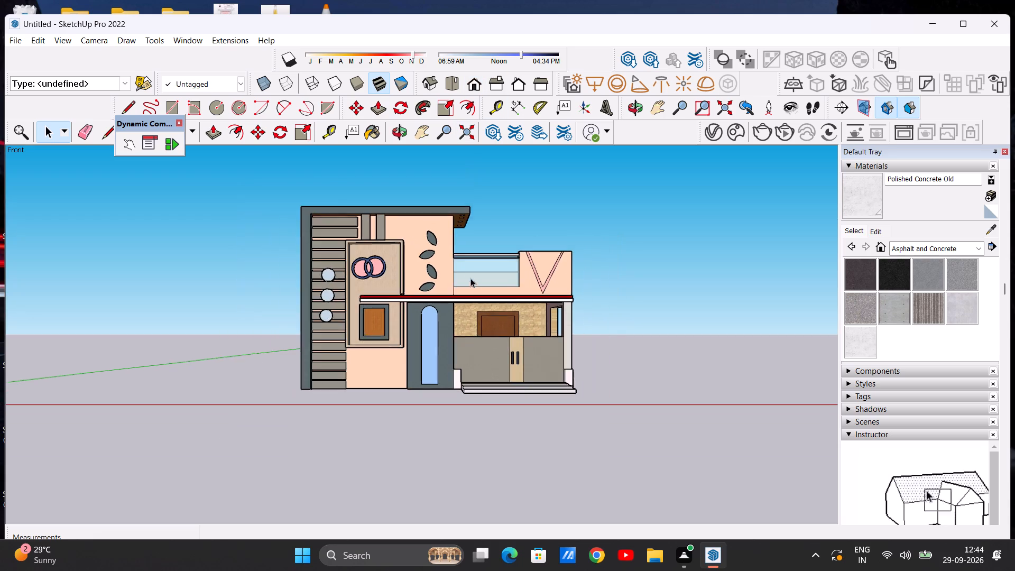
scroll(541, 303, up, 6)
scroll(518, 323, down, 7)
middle_drag(451, 340, 446, 457)
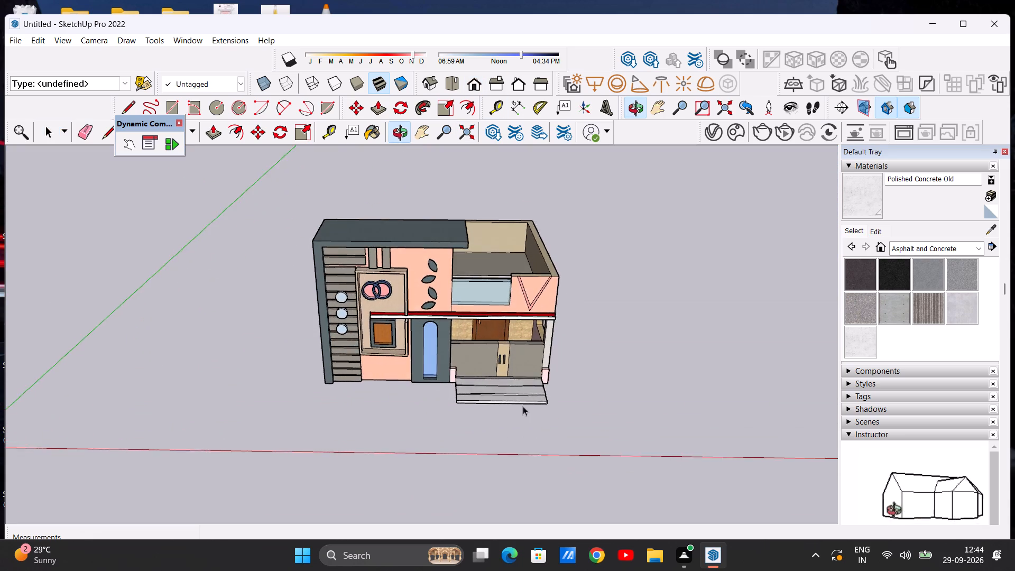
scroll(523, 406, up, 14)
middle_drag(302, 391, 134, 308)
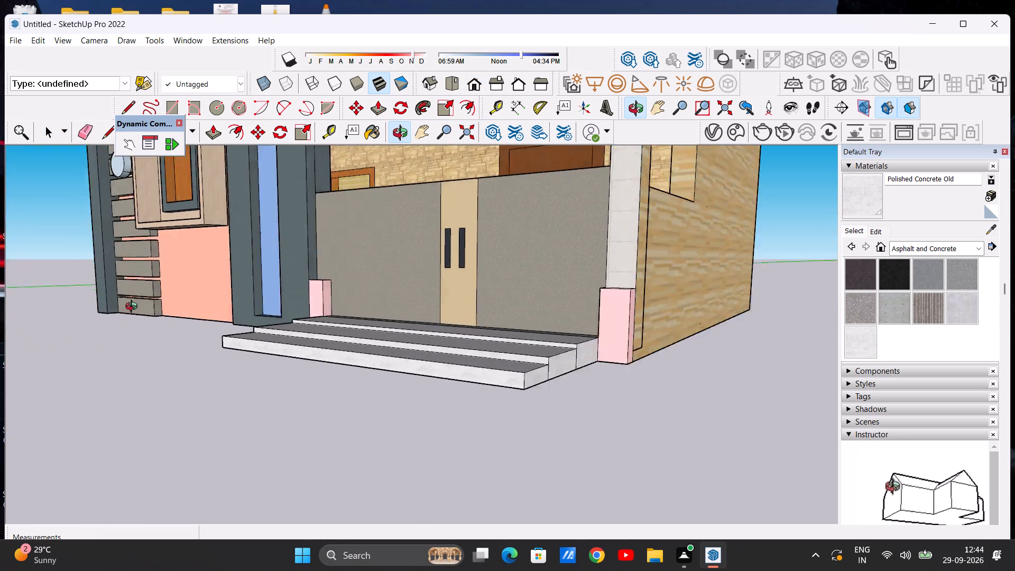
middle_drag(134, 308, 354, 365)
scroll(353, 363, up, 1)
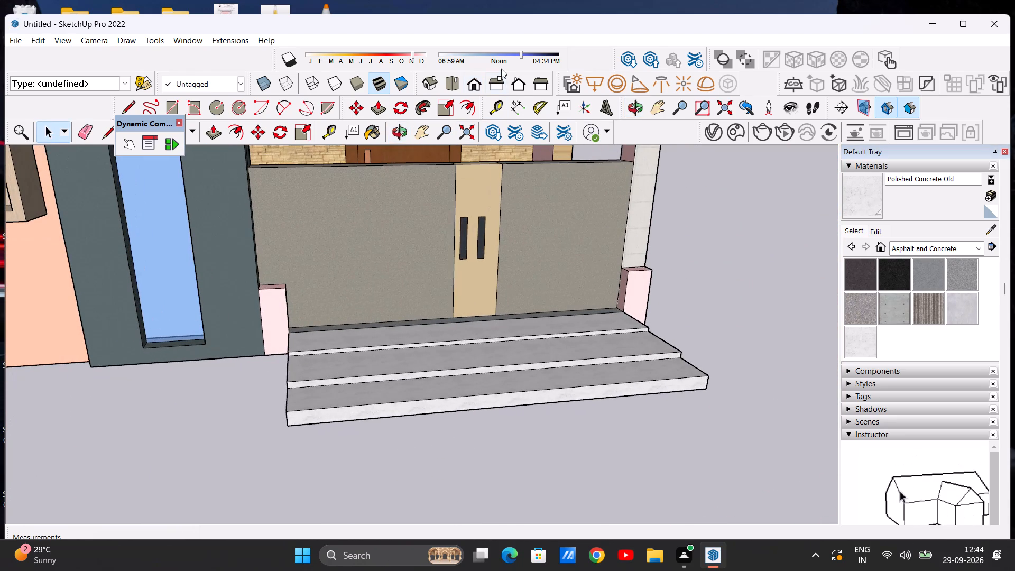
click(469, 82)
scroll(476, 261, down, 17)
scroll(580, 210, up, 7)
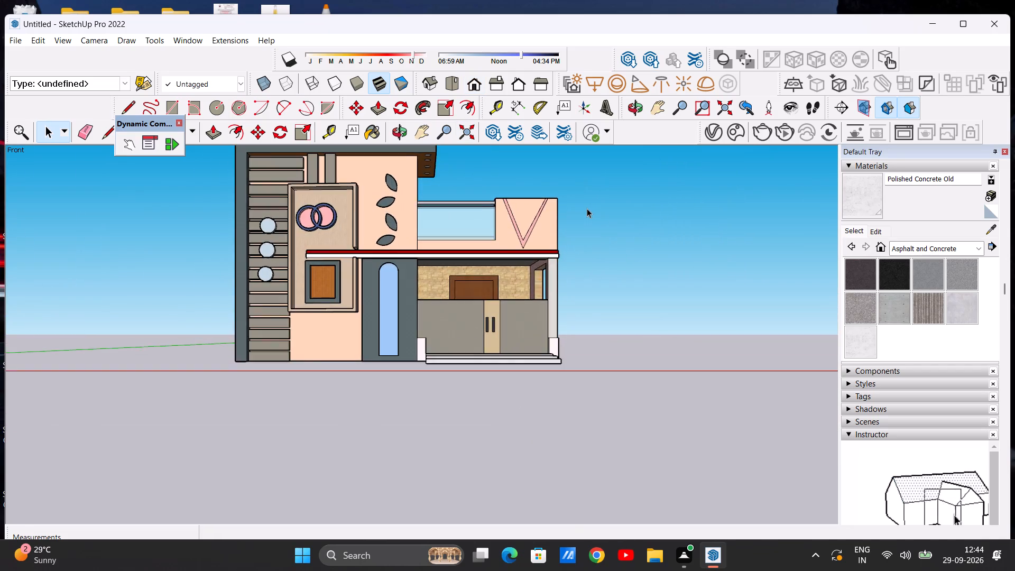
Examine the front facade's finishes around the window frame, wall strips, discs, gate and terrace railing.
scroll(587, 208, up, 4)
scroll(485, 246, down, 11)
middle_drag(421, 245, 398, 336)
scroll(392, 318, up, 12)
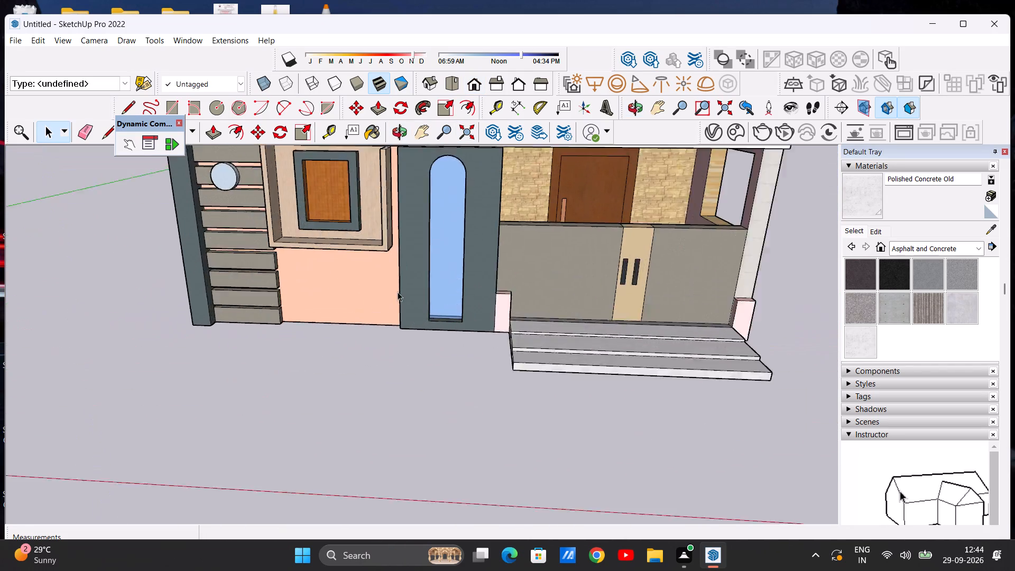
scroll(398, 292, up, 2)
scroll(442, 354, down, 11)
scroll(419, 300, up, 4)
scroll(410, 310, down, 11)
middle_drag(411, 300, 409, 258)
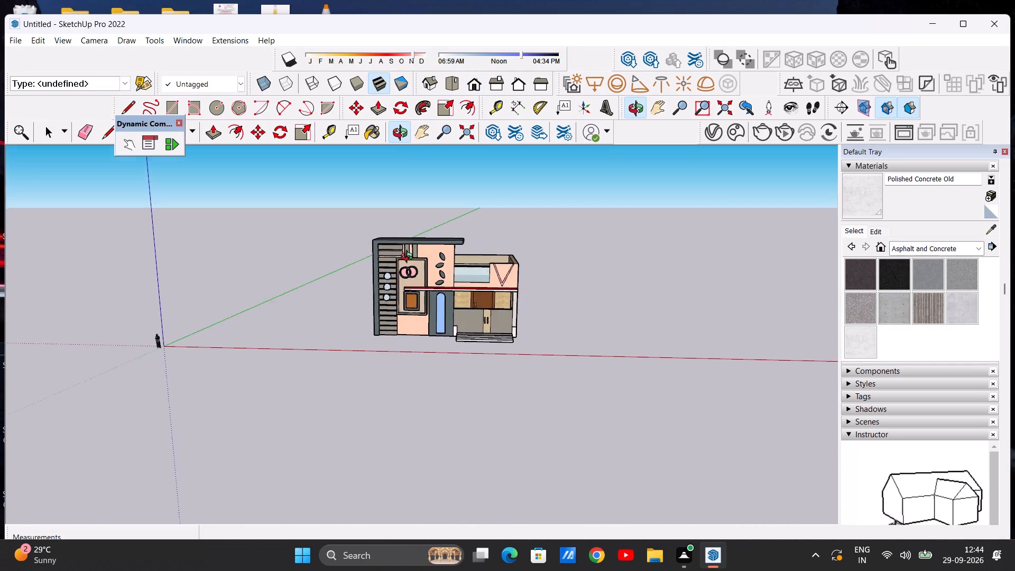
middle_drag(409, 258, 404, 255)
scroll(461, 278, up, 13)
middle_drag(372, 314, 329, 316)
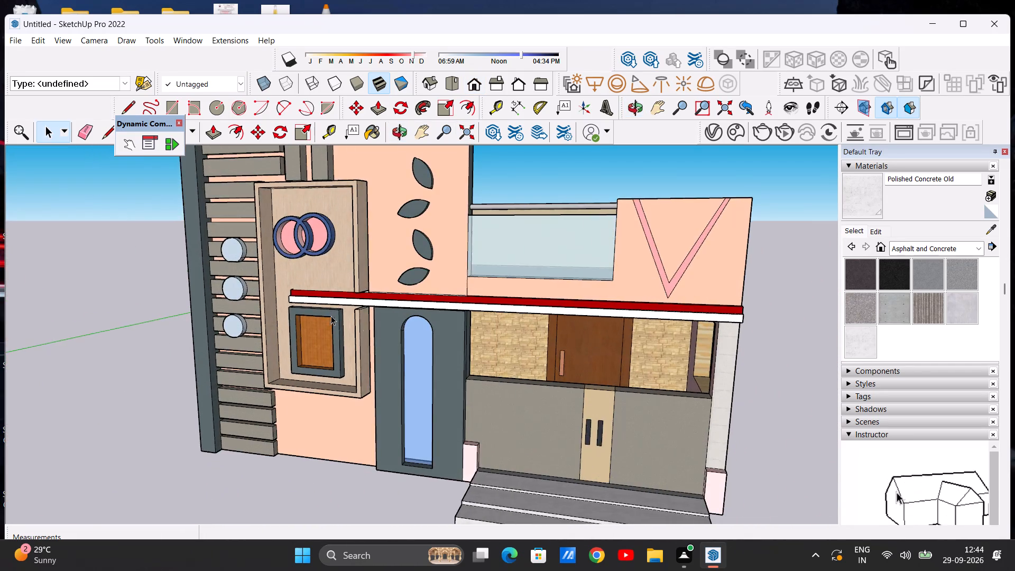
scroll(377, 323, down, 4)
middle_drag(354, 323, 414, 310)
scroll(422, 333, down, 4)
scroll(357, 317, up, 7)
scroll(374, 330, down, 7)
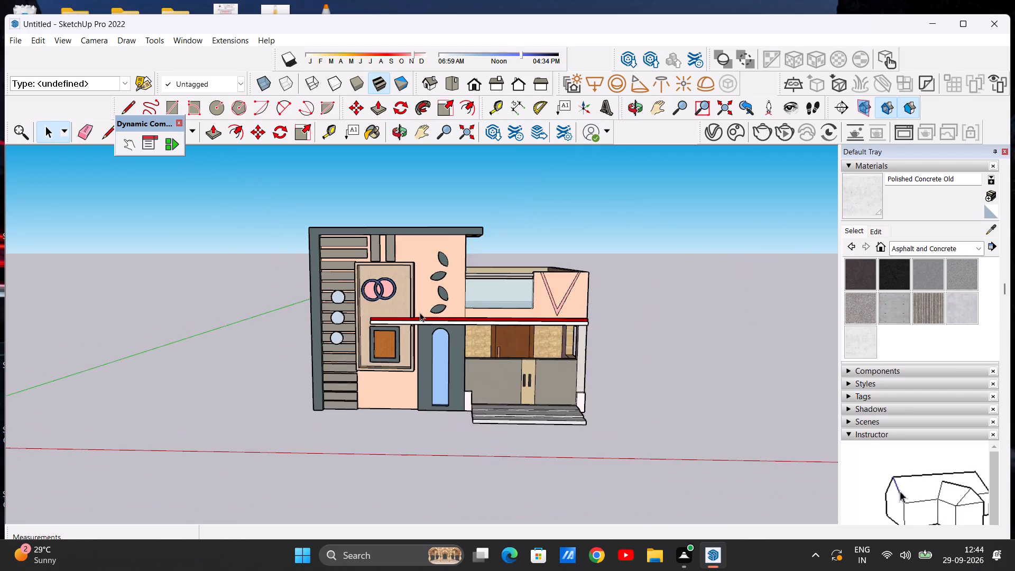
scroll(399, 325, up, 7)
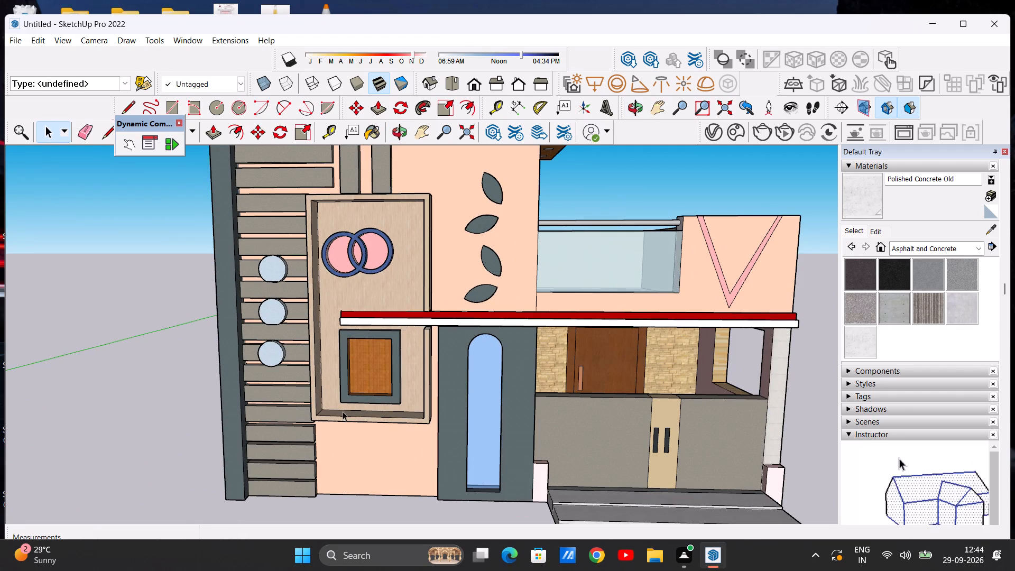
scroll(573, 206, down, 12)
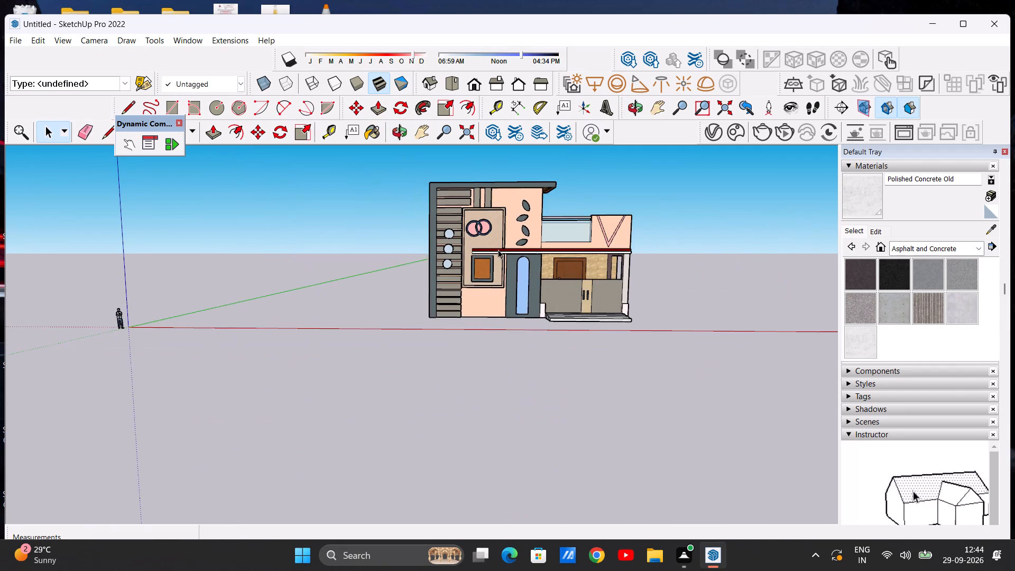
scroll(569, 237, up, 10)
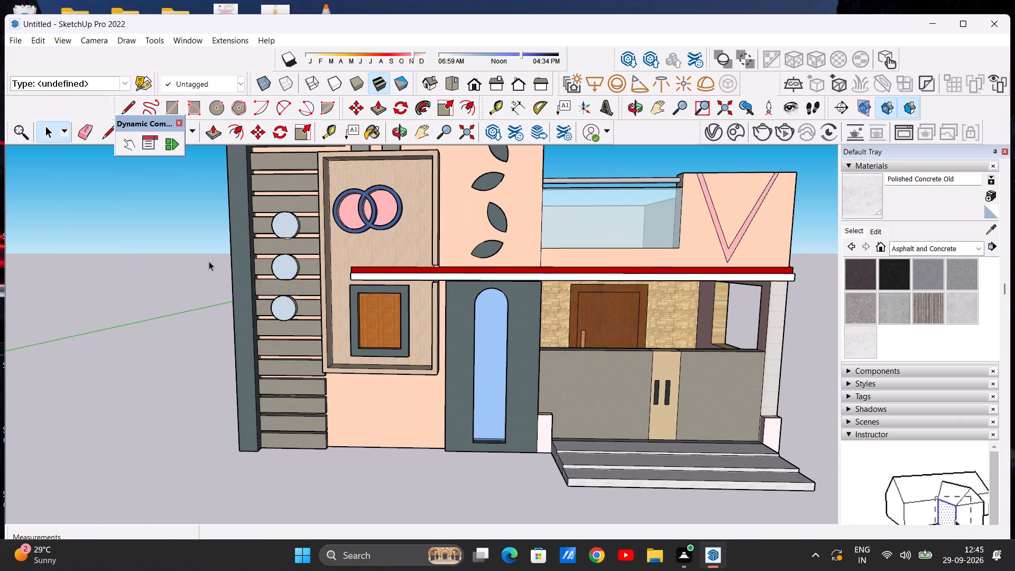
Examine the house's side wall, the porch interior through its side opening, and the front elevation for unpainted surfaces.
scroll(463, 338, down, 8)
middle_drag(482, 306, 546, 321)
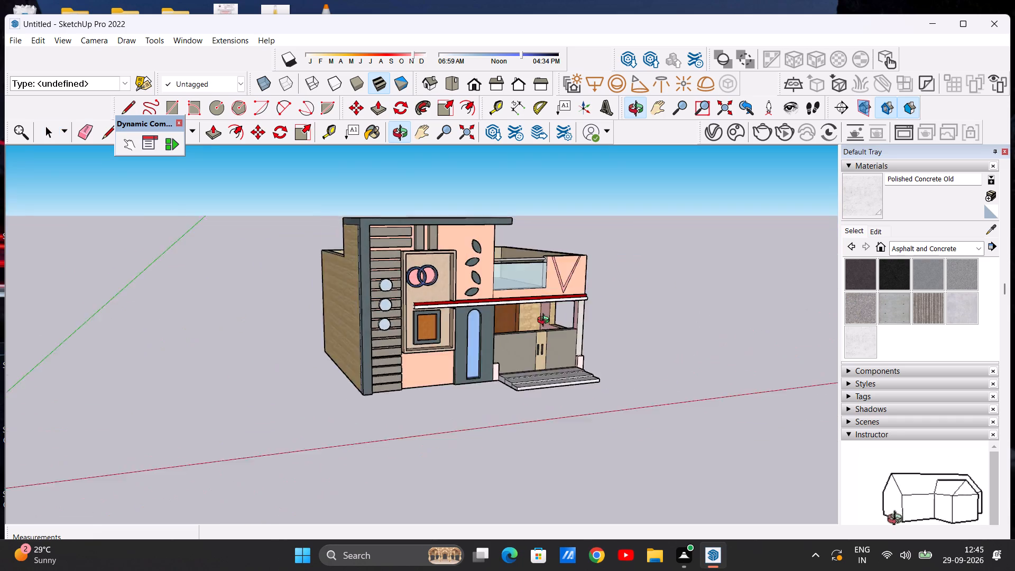
middle_drag(546, 321, 288, 321)
middle_drag(696, 347, 511, 344)
scroll(501, 340, up, 4)
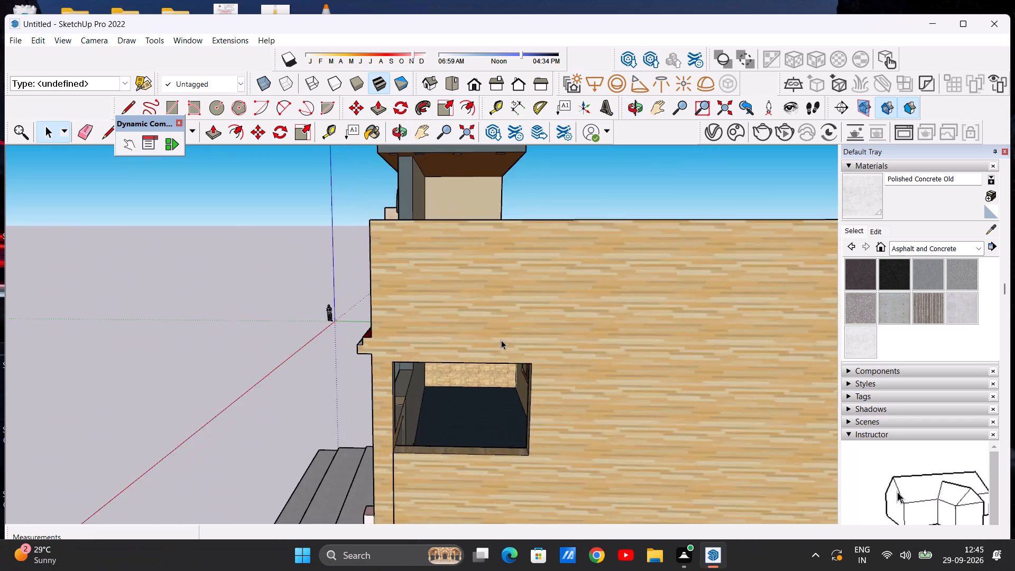
scroll(501, 340, up, 19)
scroll(473, 449, down, 11)
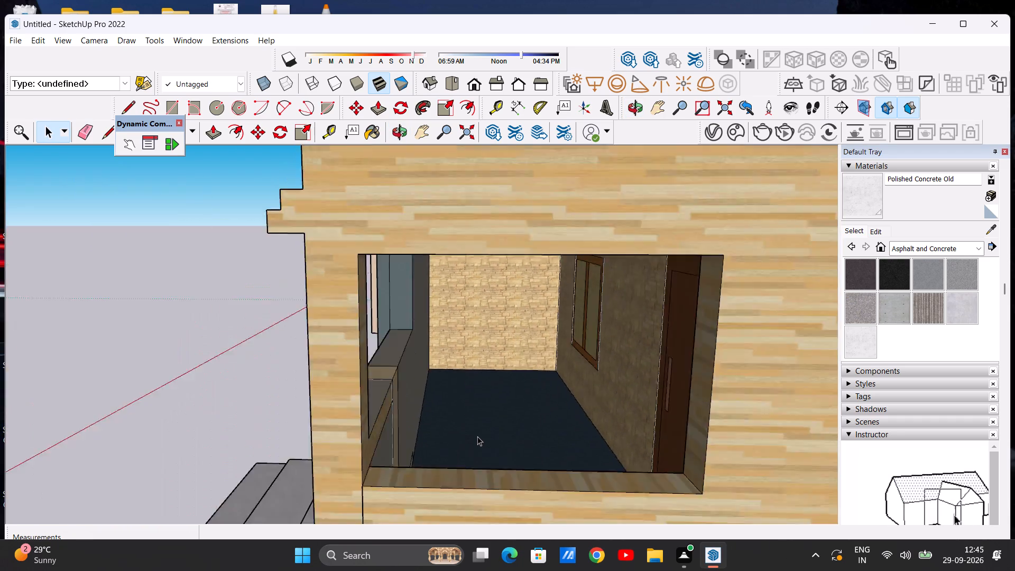
scroll(477, 436, down, 8)
middle_drag(387, 437, 751, 401)
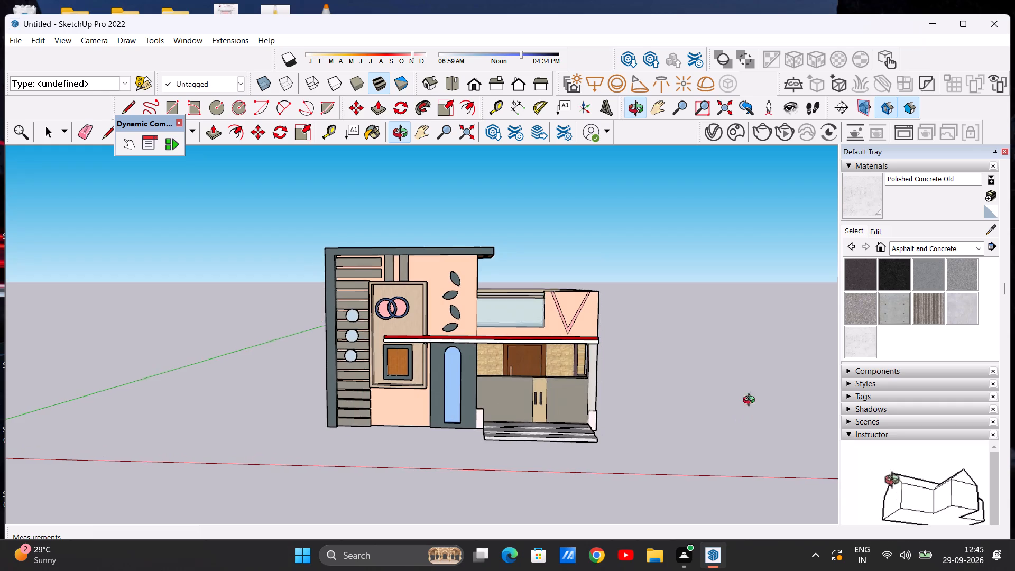
middle_drag(751, 401, 733, 391)
scroll(461, 366, up, 20)
scroll(461, 366, up, 7)
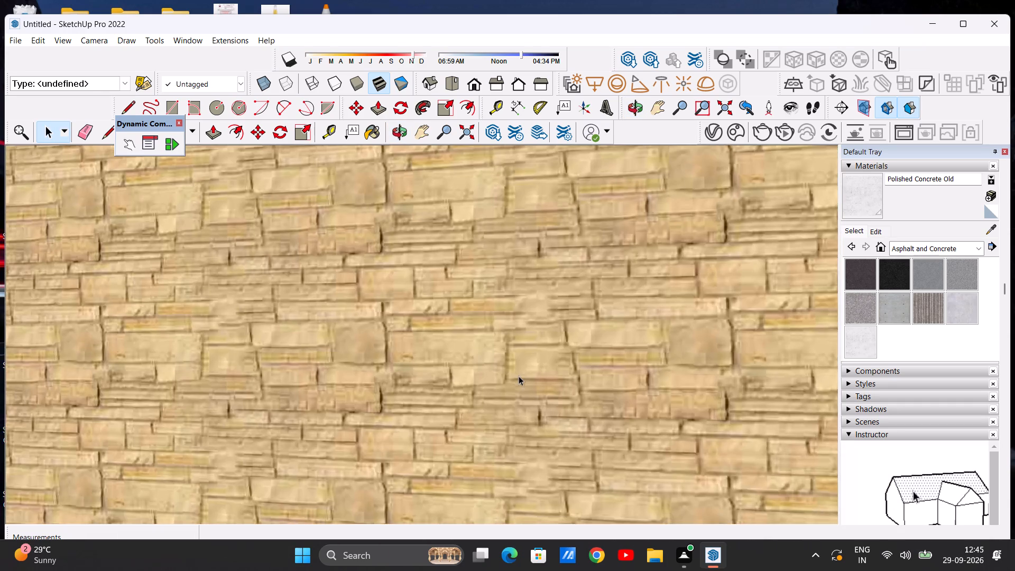
scroll(533, 398, down, 20)
scroll(533, 398, down, 5)
middle_drag(481, 412, 494, 422)
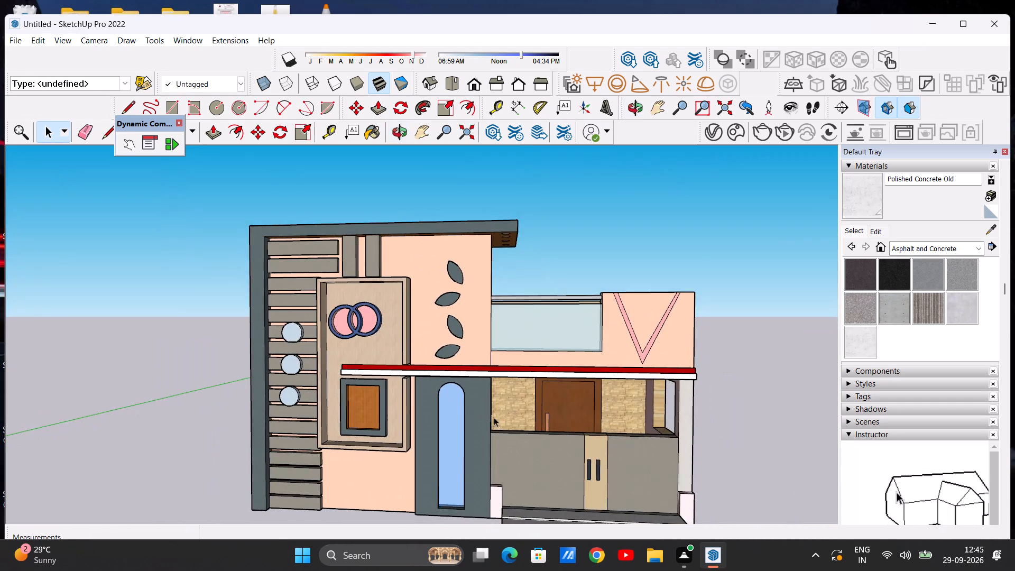
scroll(488, 403, down, 10)
scroll(514, 418, up, 7)
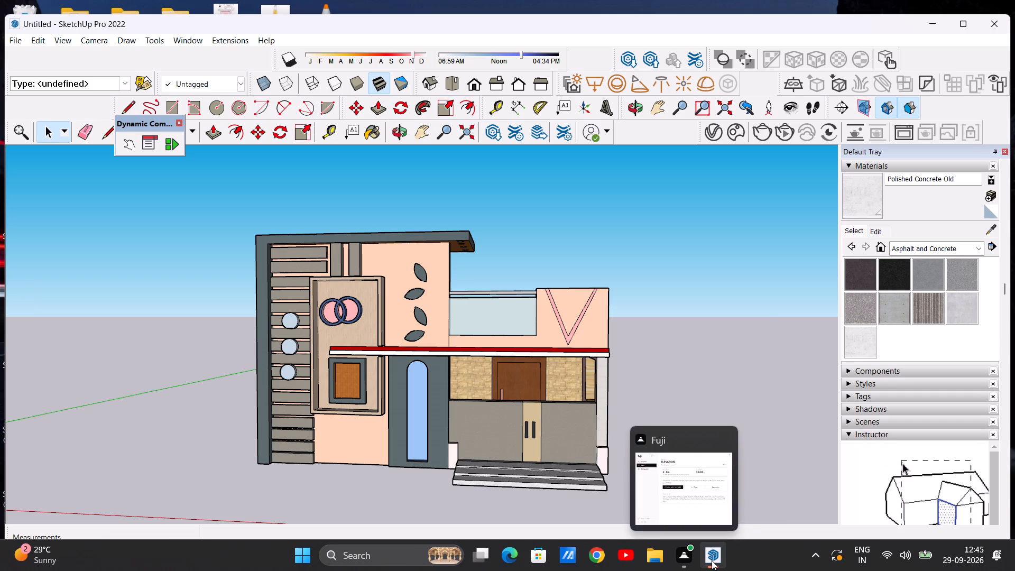
click(713, 496)
scroll(373, 319, down, 4)
scroll(344, 302, up, 9)
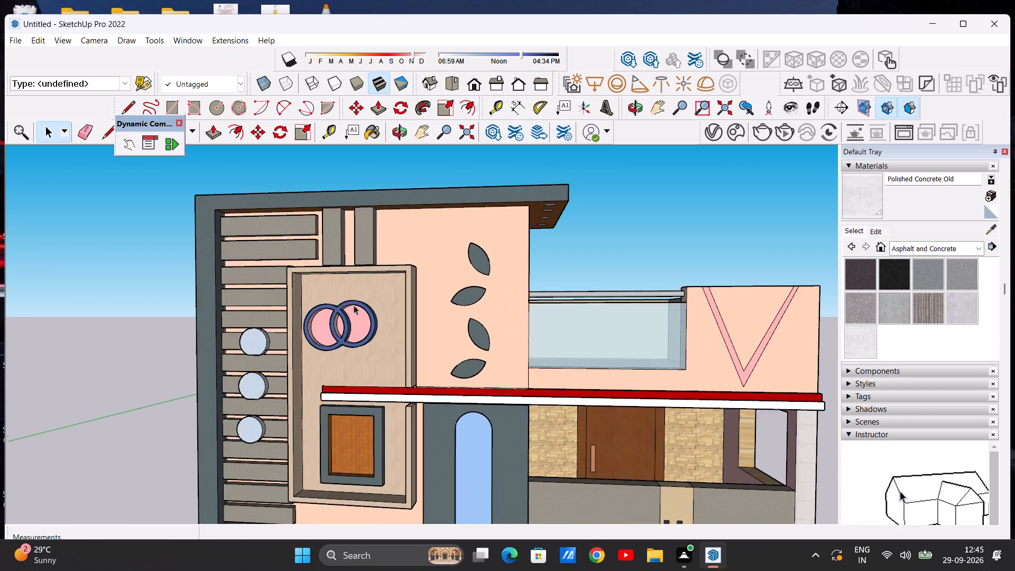
scroll(567, 345, down, 10)
middle_drag(354, 375, 424, 372)
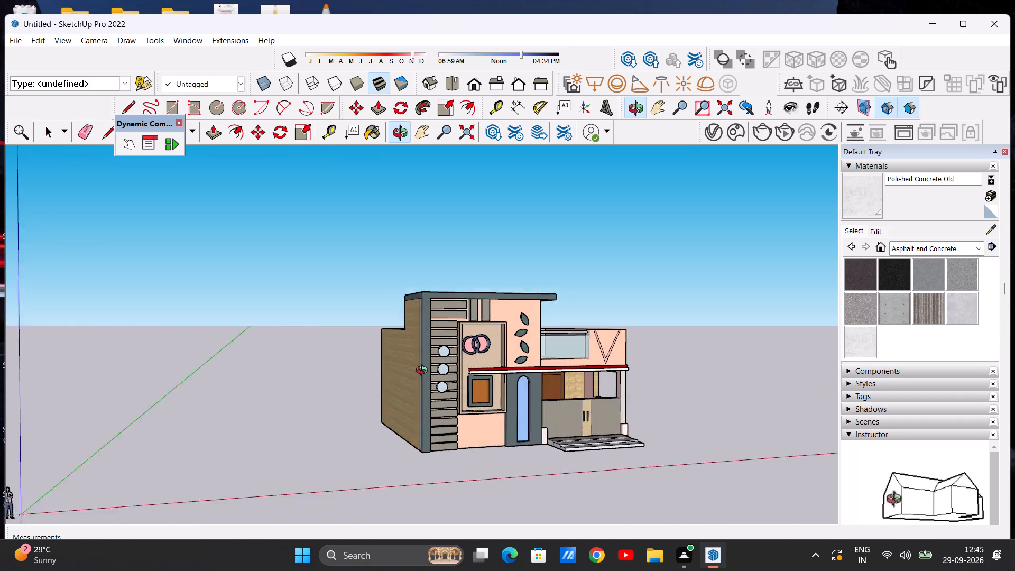
middle_drag(424, 372, 307, 370)
Paint the front face and upper rim of the top disc on the facade's horizontal strips with Polished Concrete Old.
scroll(408, 365, up, 2)
middle_drag(453, 384, 493, 389)
scroll(456, 357, up, 5)
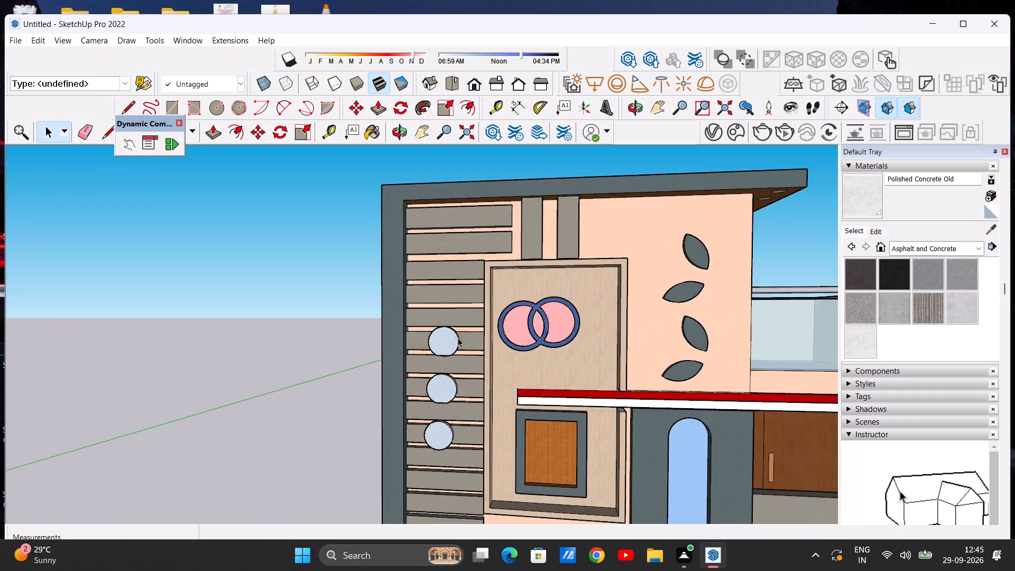
scroll(458, 338, up, 8)
middle_drag(463, 373, 576, 394)
scroll(524, 374, up, 1)
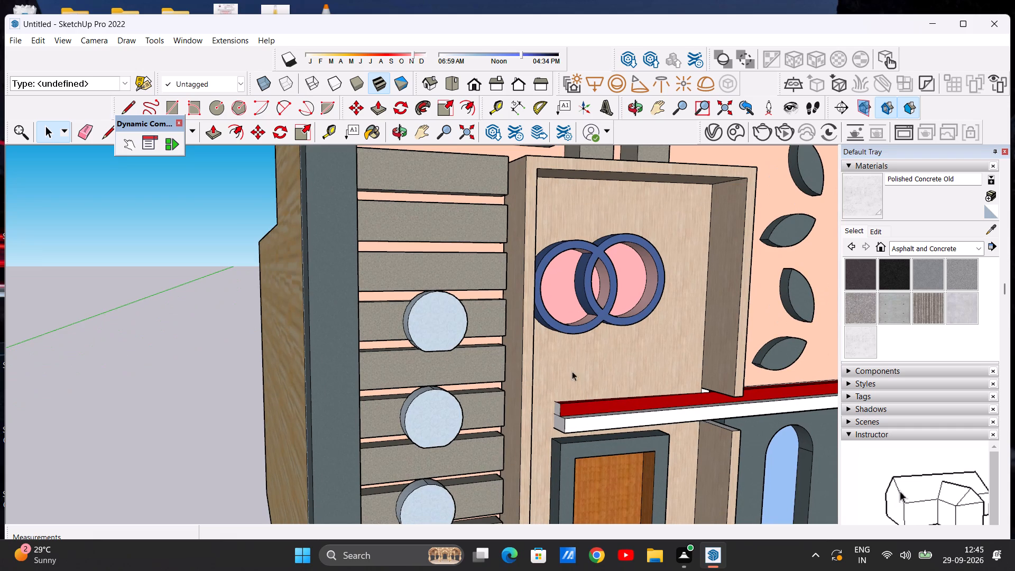
click(863, 338)
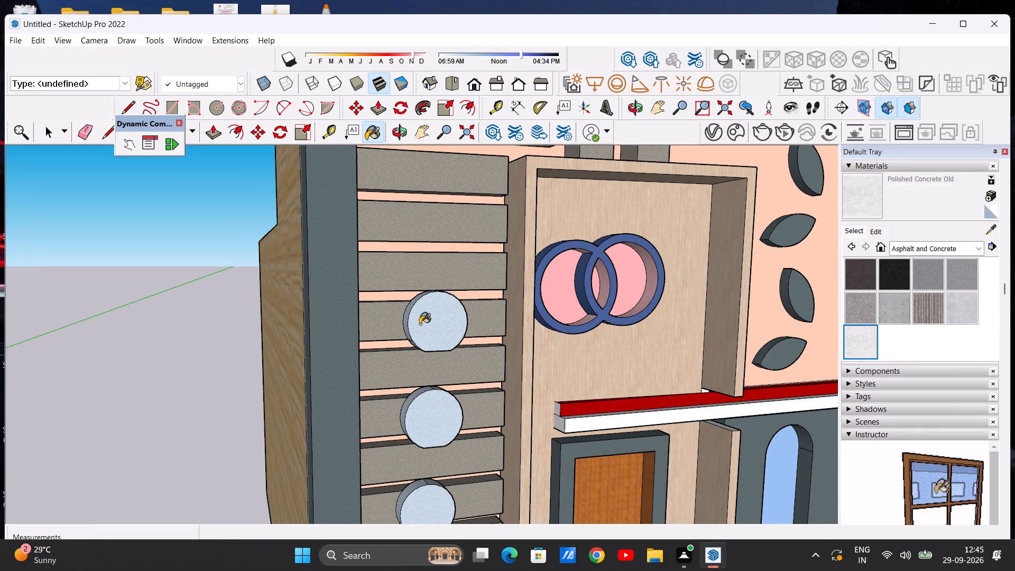
click(420, 324)
scroll(422, 324, up, 1)
middle_drag(423, 326, 454, 390)
scroll(461, 327, up, 6)
click(411, 308)
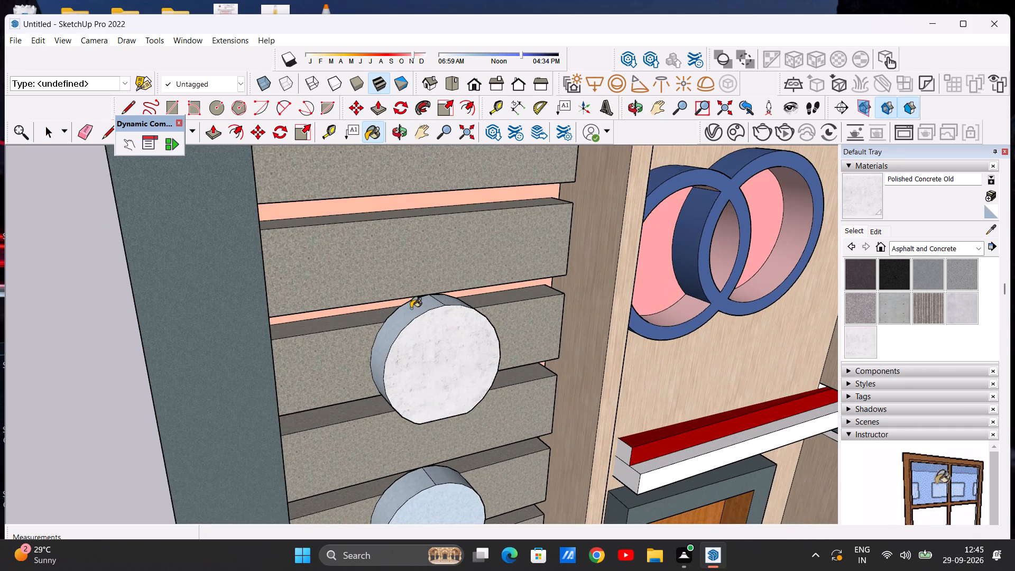
click(442, 302)
drag(449, 299, 445, 302)
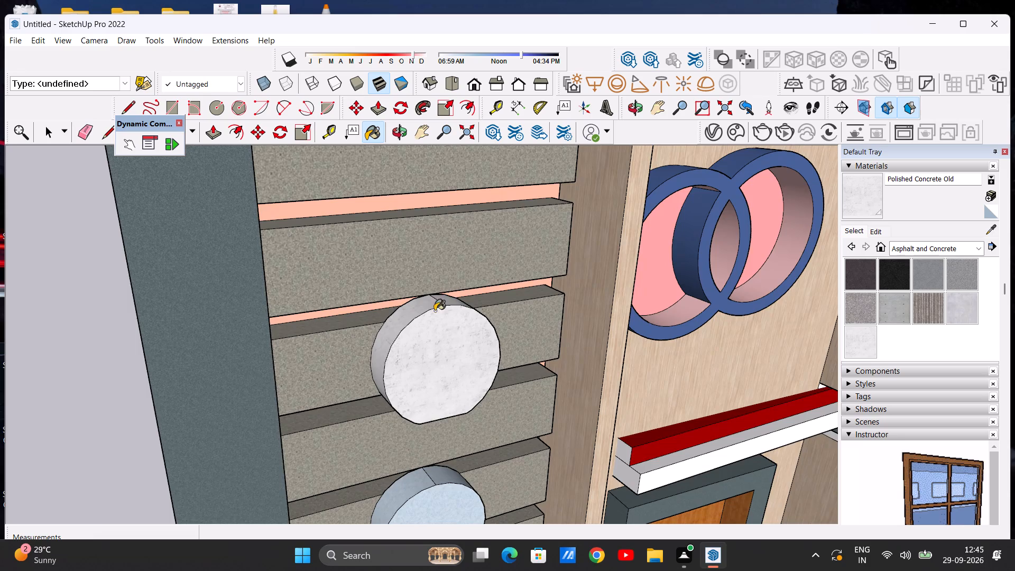
Paint the front face and upper rim of the middle disc on the horizontal strips with Polished Concrete Old.
scroll(429, 312, down, 7)
scroll(424, 389, up, 8)
click(433, 455)
click(403, 435)
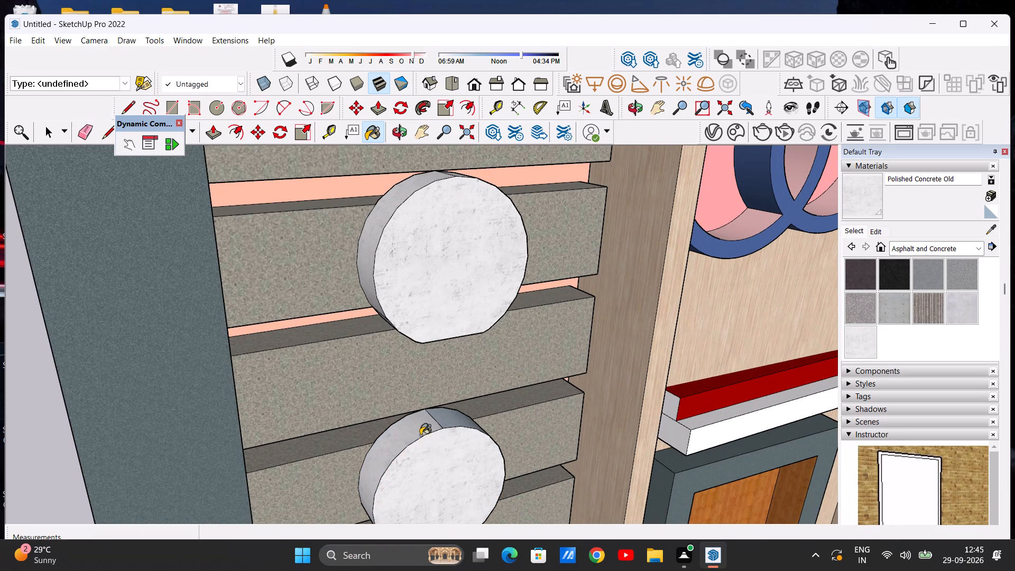
click(451, 420)
Paint the lower rim segments of the top disc on the horizontal strips with Polished Concrete Old.
scroll(403, 395, down, 7)
middle_drag(455, 413, 444, 236)
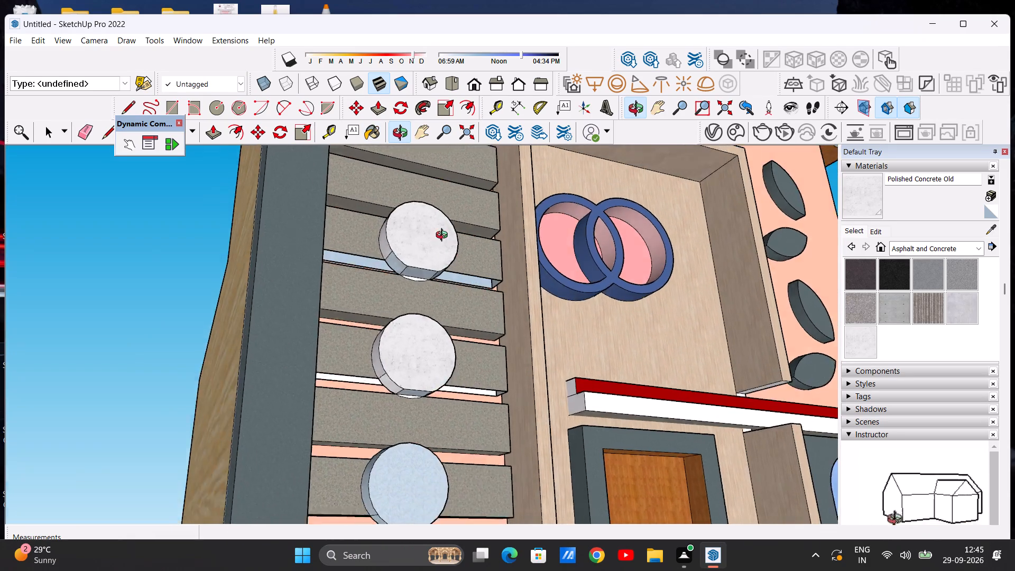
middle_drag(444, 236, 435, 215)
scroll(427, 251, up, 7)
click(407, 268)
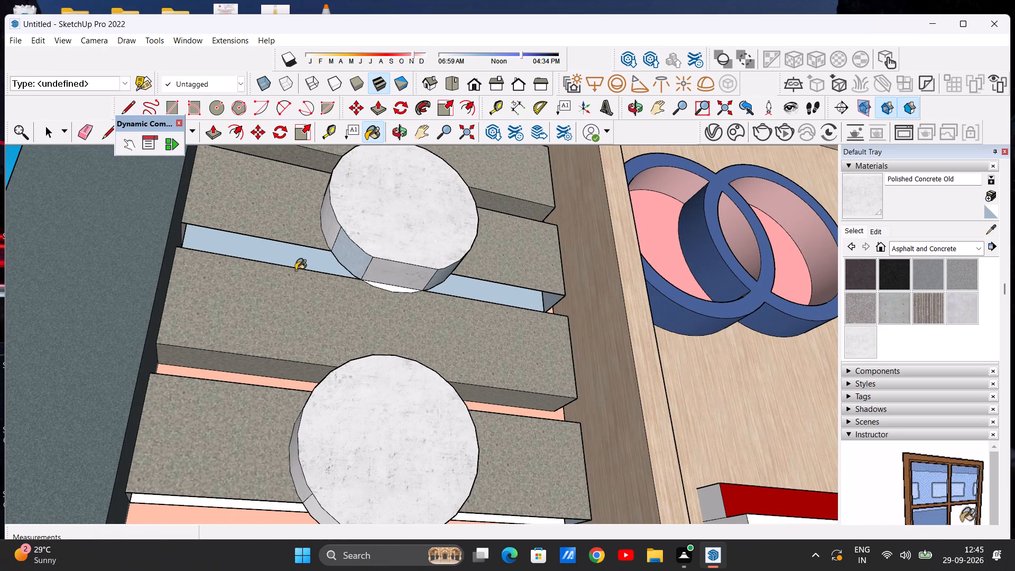
click(344, 249)
middle_drag(488, 293, 365, 273)
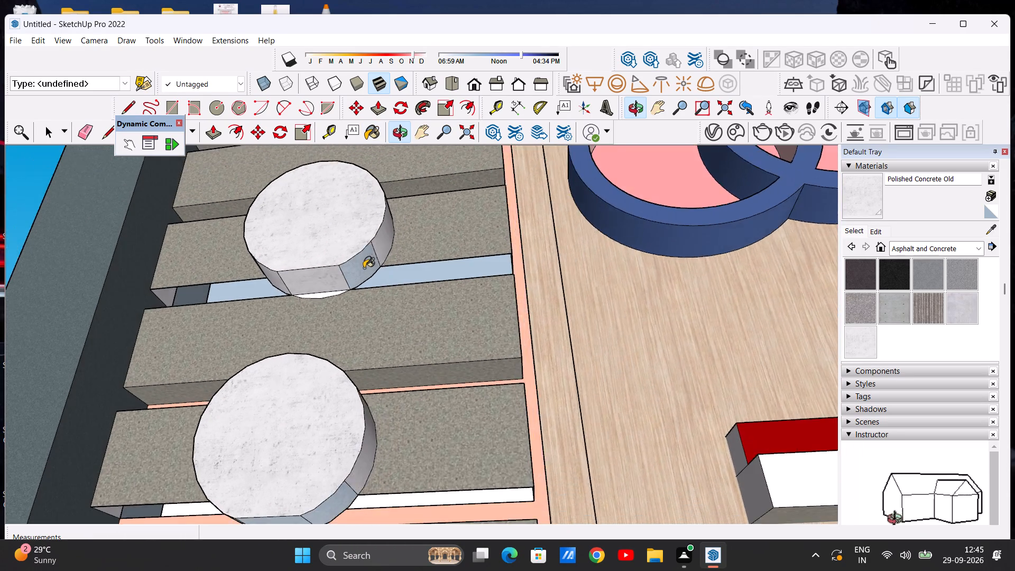
scroll(369, 258, up, 4)
click(359, 270)
scroll(401, 282, down, 12)
Paint the lower rim segments of the middle disc on the horizontal strips with Polished Concrete Old.
middle_drag(384, 393, 390, 345)
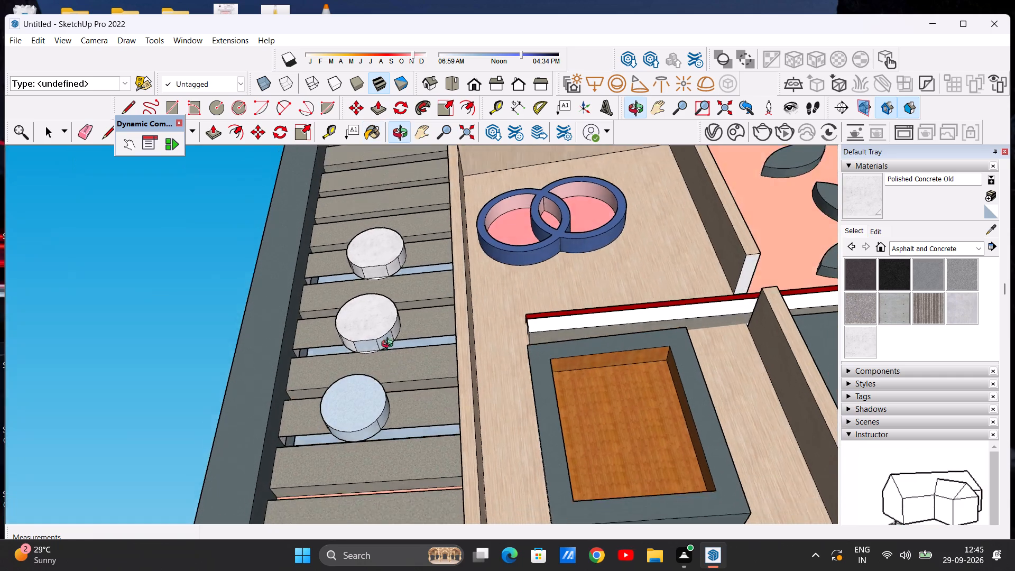
middle_drag(390, 345, 391, 337)
scroll(382, 329, up, 8)
click(383, 334)
click(354, 350)
scroll(361, 346, down, 3)
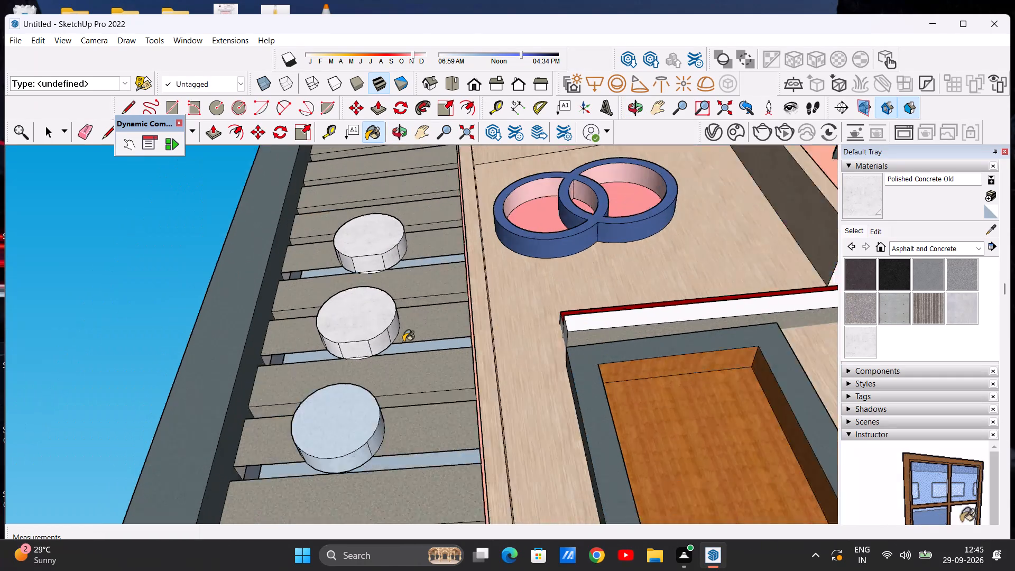
Paint the lower rim and front face of the bottom disc on the horizontal strips with Polished Concrete Old.
scroll(403, 342, down, 9)
middle_drag(343, 431, 373, 388)
scroll(375, 380, up, 7)
click(375, 379)
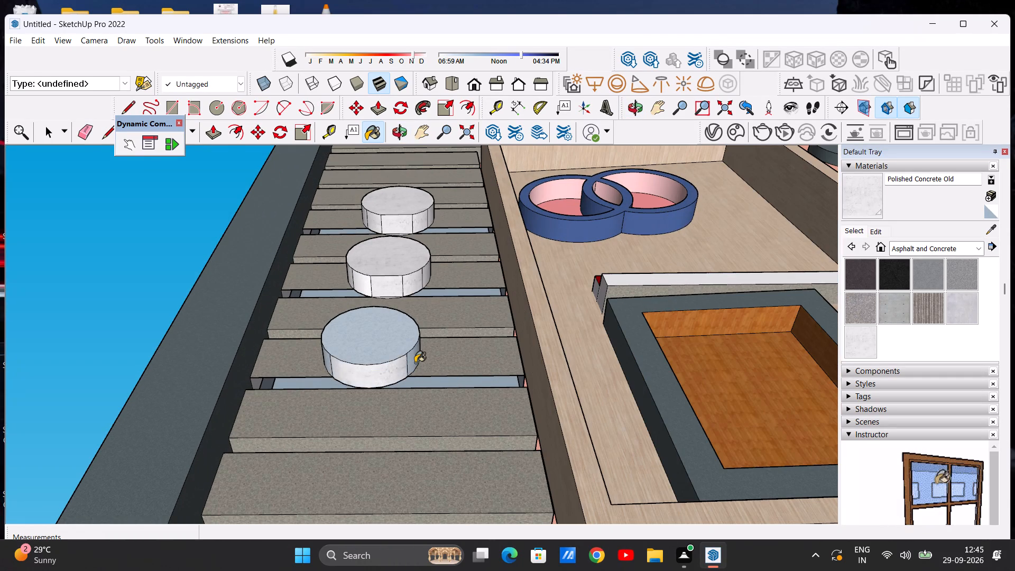
click(415, 363)
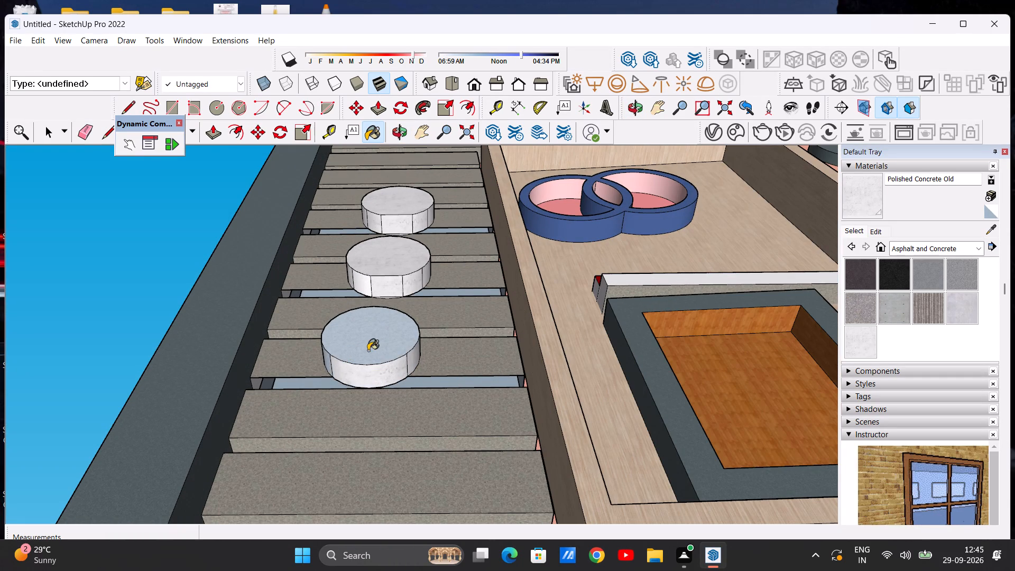
click(327, 363)
click(352, 343)
scroll(386, 372, down, 6)
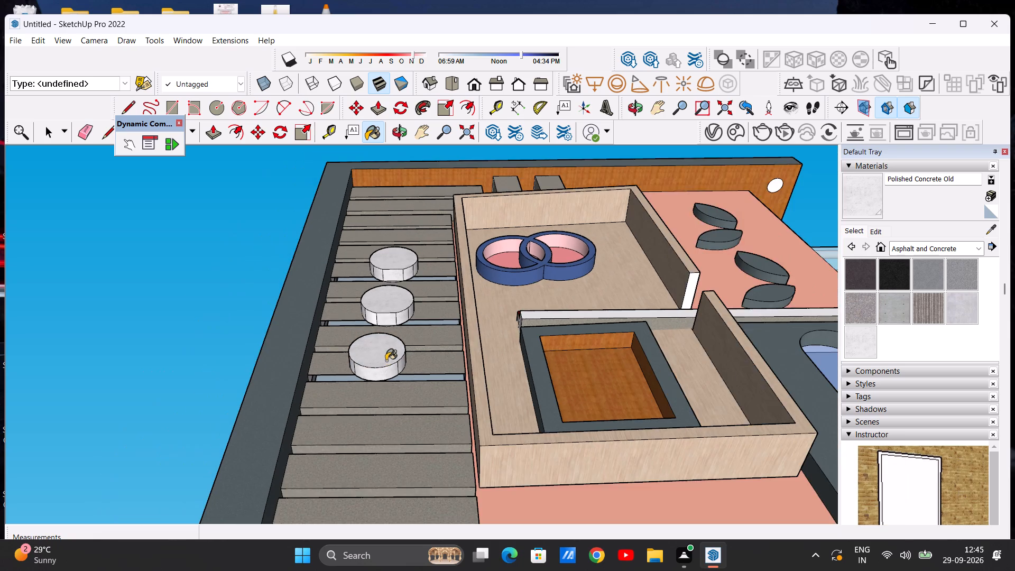
Paint the upper rim segments of the bottom disc with Polished Concrete Old and finish painting.
middle_drag(387, 346, 417, 570)
scroll(390, 482, up, 6)
middle_drag(394, 477, 401, 570)
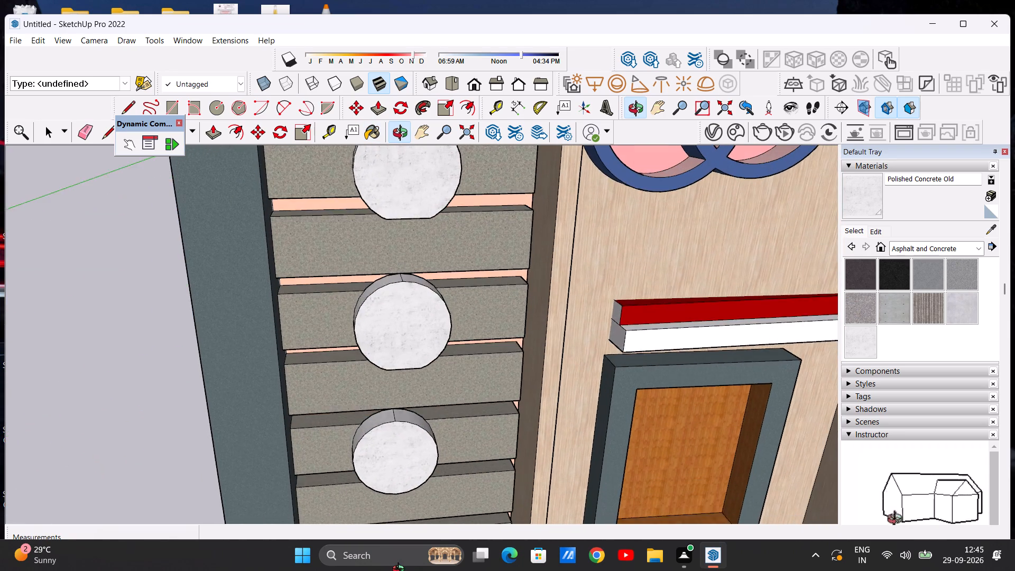
middle_drag(401, 570, 407, 570)
scroll(413, 404, up, 7)
click(389, 429)
click(343, 431)
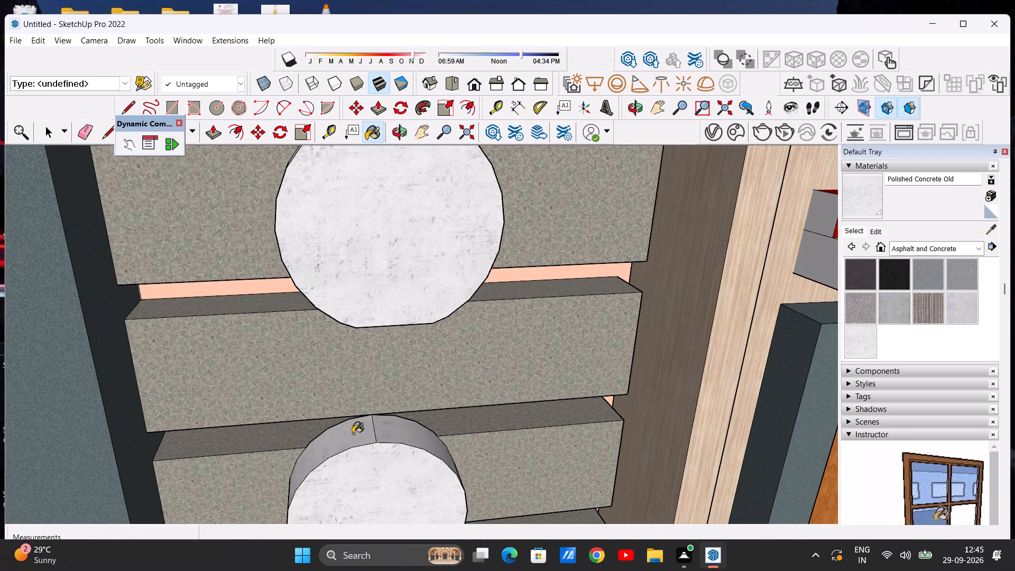
scroll(372, 429, down, 5)
scroll(372, 425, up, 1)
scroll(373, 420, down, 20)
scroll(373, 420, down, 1)
middle_drag(379, 462, 356, 398)
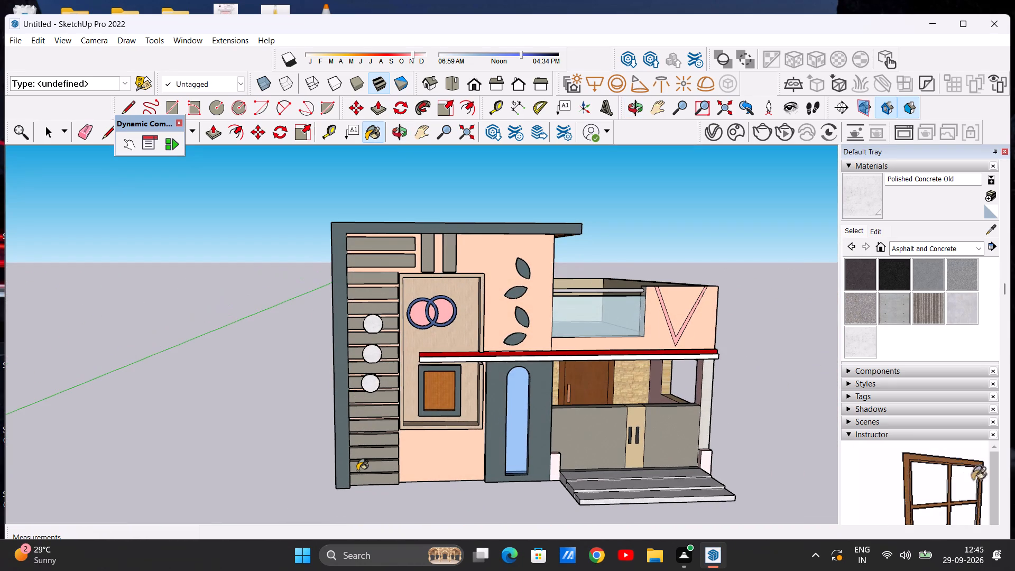
key(space)
Examine the whole front elevation and the terrace parapet, including in the standard Front view.
scroll(367, 415, down, 3)
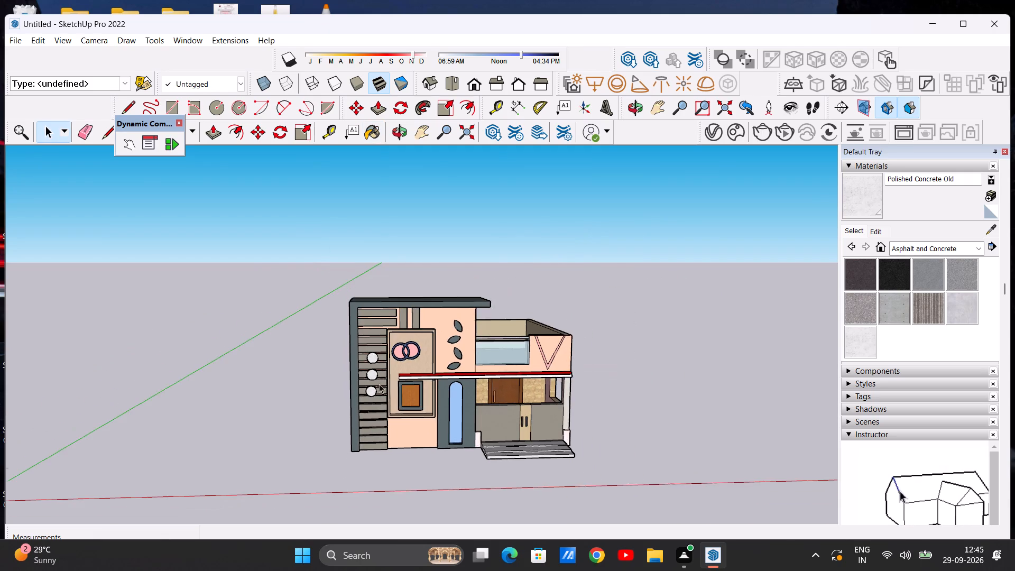
scroll(379, 384, down, 4)
middle_drag(408, 386, 377, 383)
scroll(472, 346, up, 3)
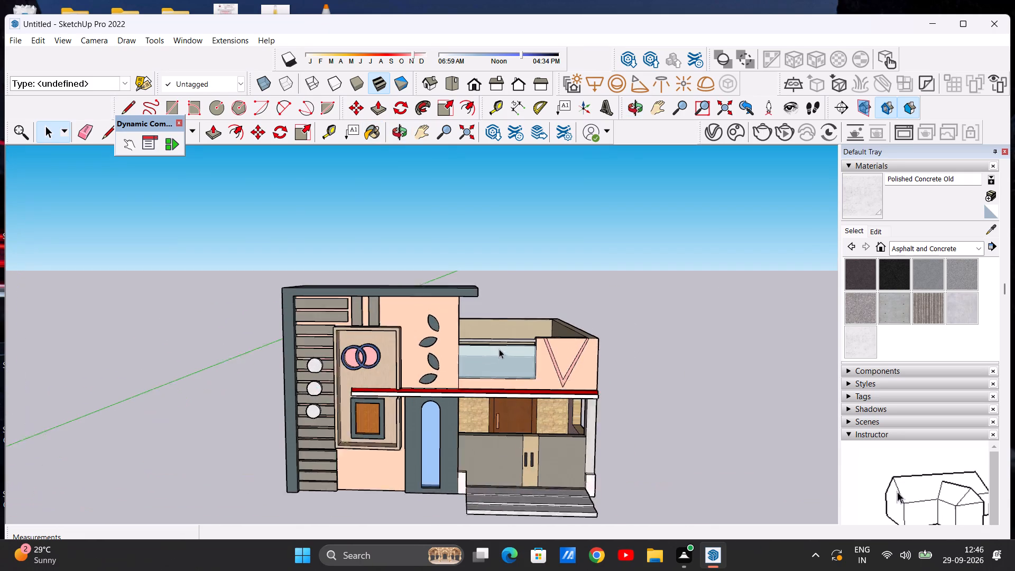
scroll(499, 349, up, 3)
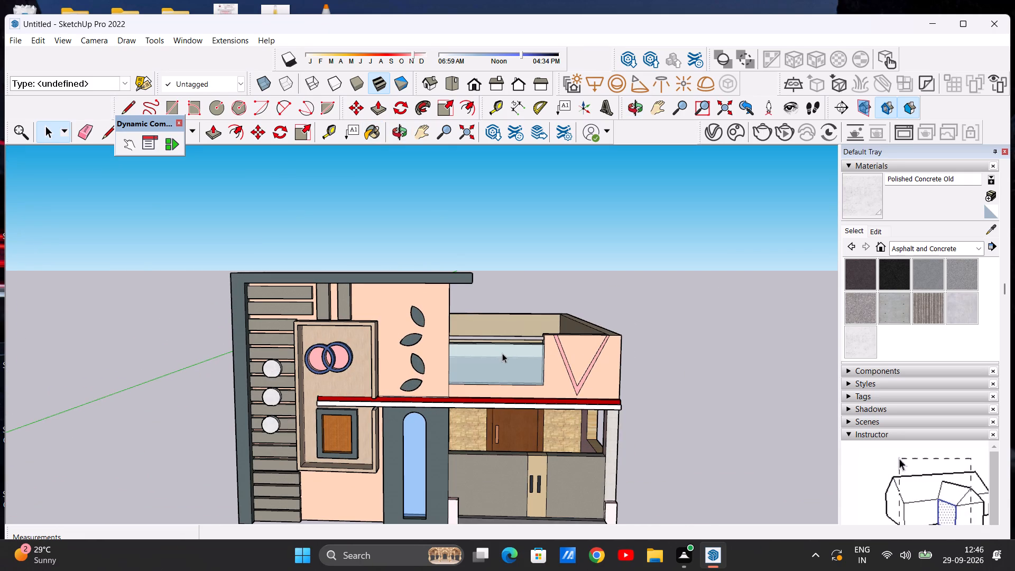
scroll(504, 294, down, 6)
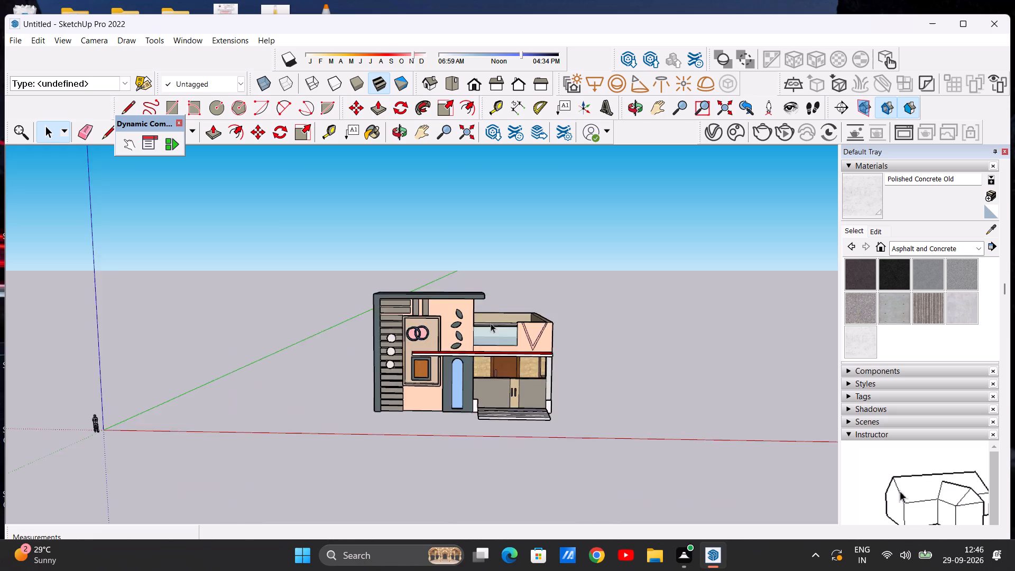
scroll(491, 323, down, 7)
scroll(451, 381, up, 20)
scroll(451, 381, up, 1)
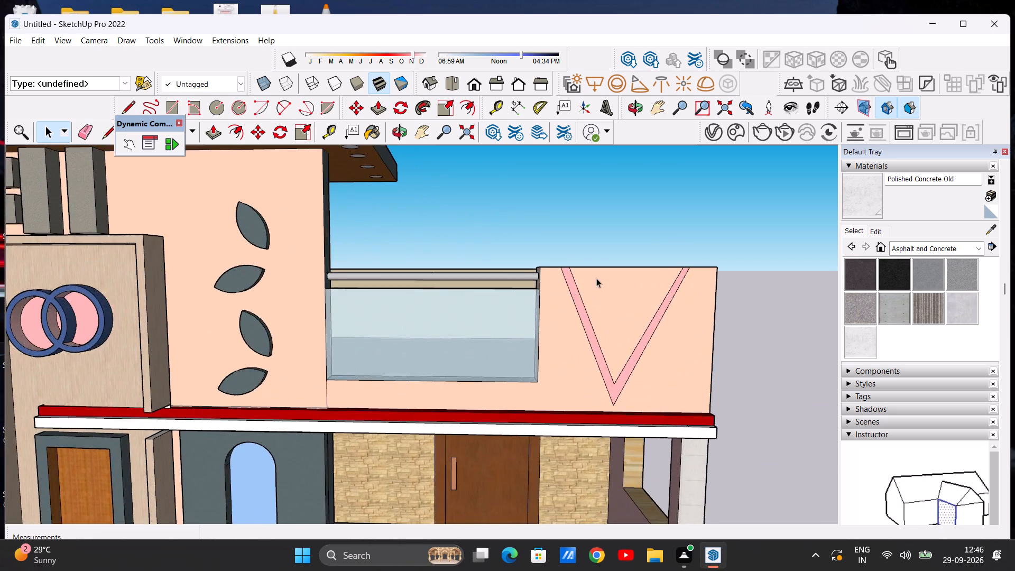
scroll(673, 282, down, 8)
click(472, 77)
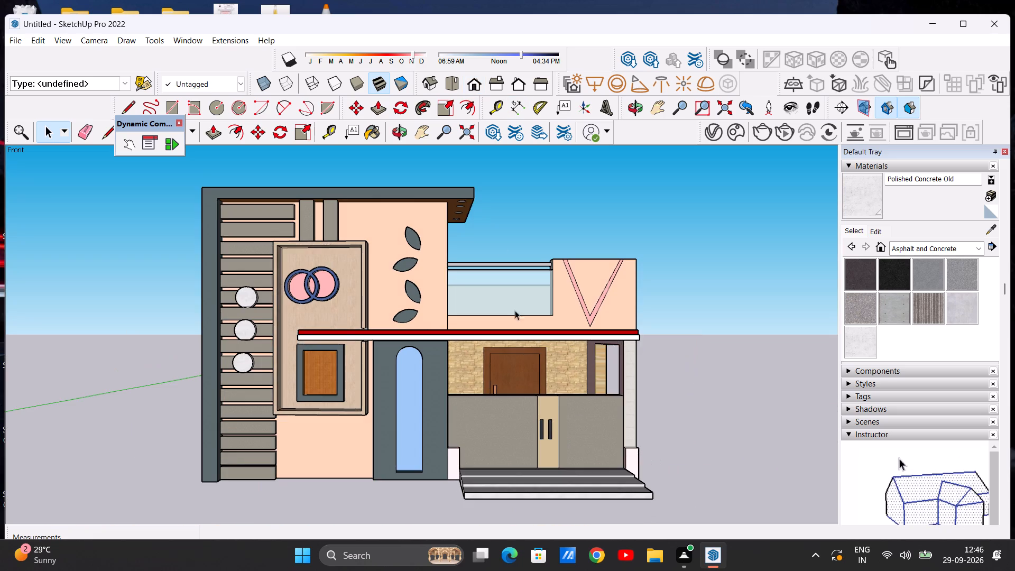
scroll(524, 375, down, 8)
scroll(496, 374, up, 8)
Examine the house's side wall and the porch interior through its side opening, ending with the overall front.
middle_drag(643, 399, 450, 410)
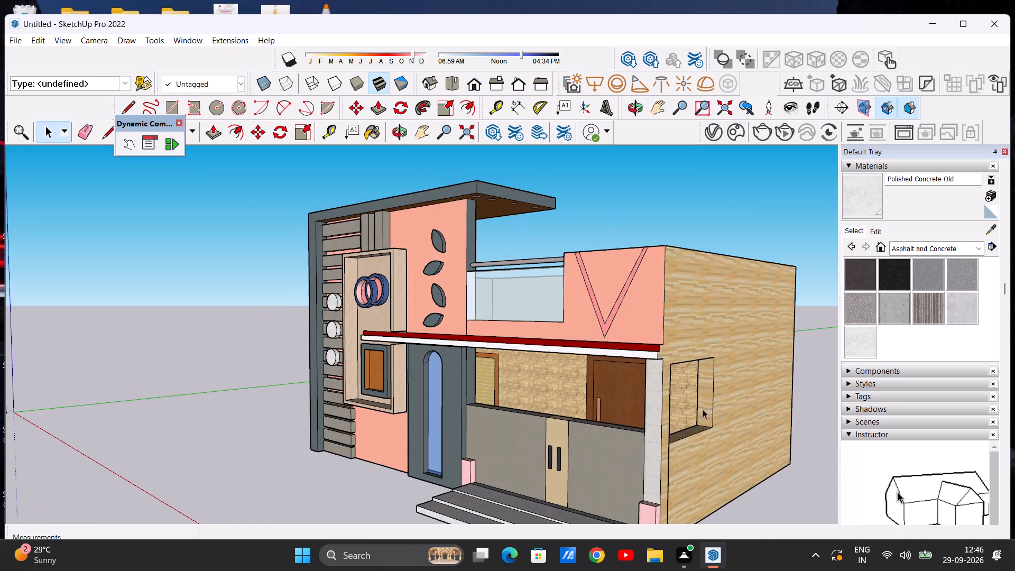
middle_drag(684, 408, 532, 408)
scroll(551, 391, down, 6)
middle_drag(539, 403, 534, 394)
scroll(541, 398, up, 12)
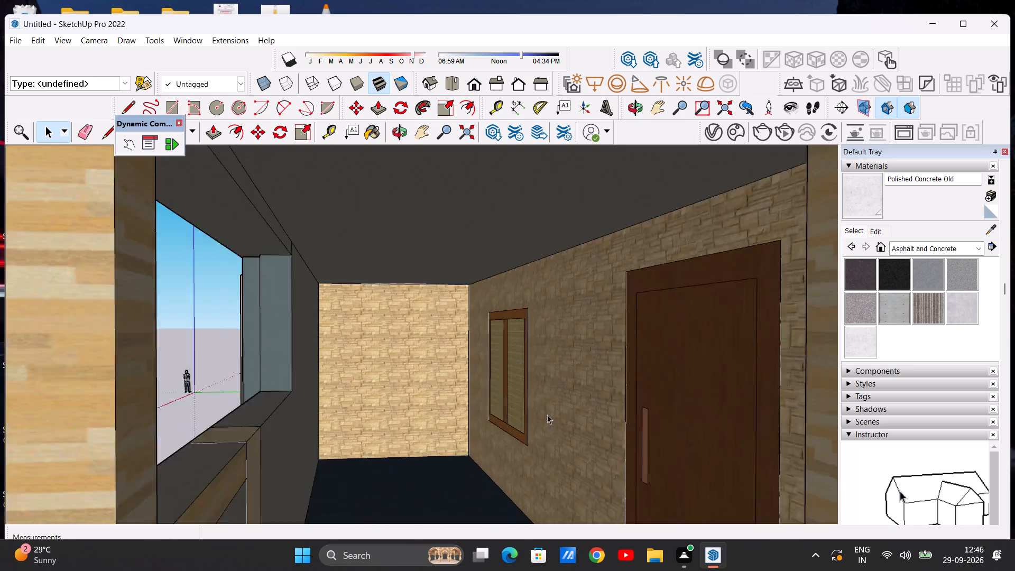
scroll(547, 415, up, 9)
scroll(552, 419, down, 20)
scroll(552, 419, down, 1)
scroll(560, 386, up, 1)
scroll(558, 390, down, 2)
middle_drag(543, 411, 700, 420)
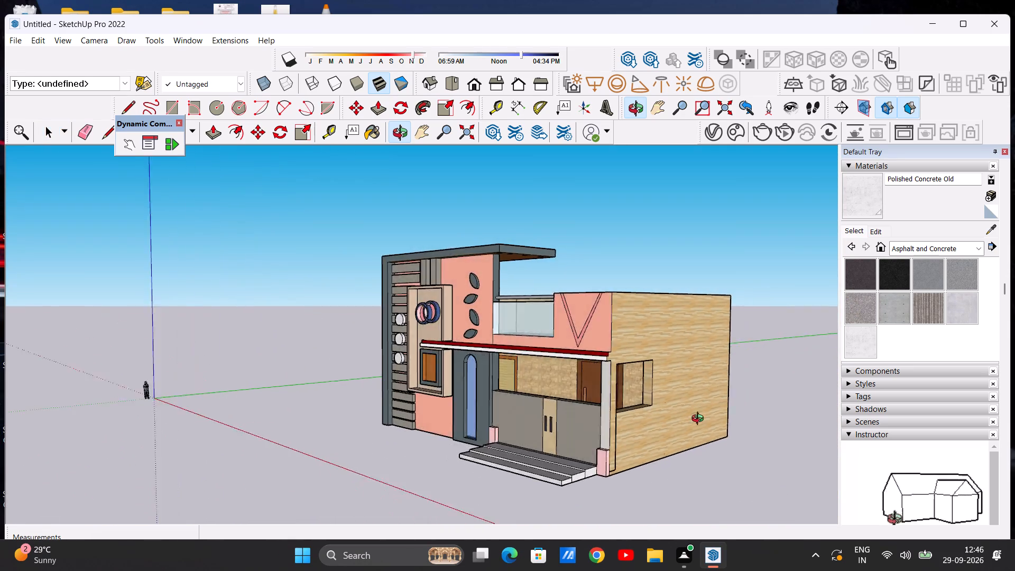
middle_drag(700, 420, 804, 417)
middle_drag(281, 436, 326, 487)
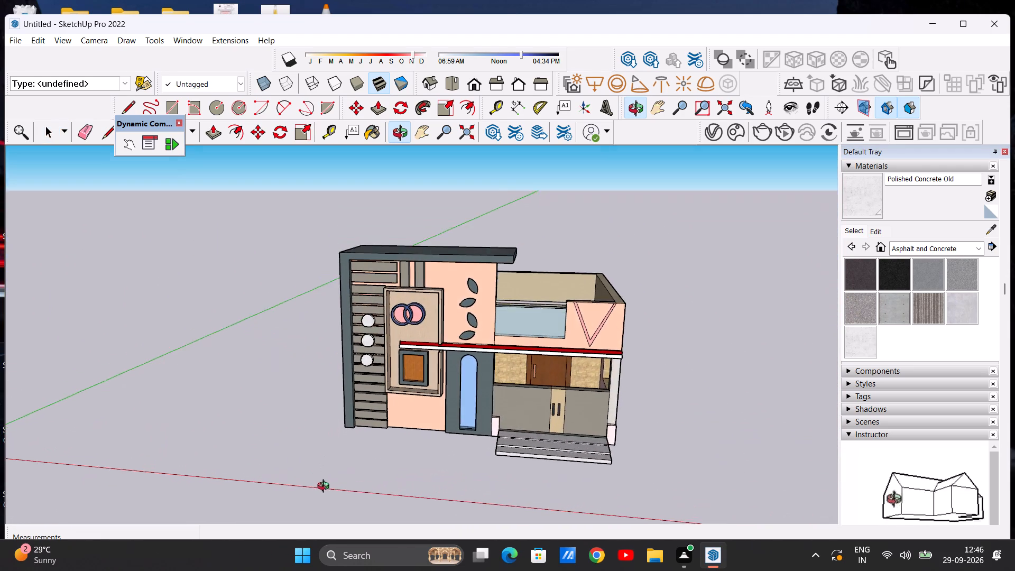
middle_drag(326, 487, 333, 508)
Examine the finishes around the facade's discs, rings and framed window, and the whole elevation in the standard Front view.
scroll(438, 358, up, 16)
scroll(340, 413, down, 6)
middle_drag(351, 416, 422, 315)
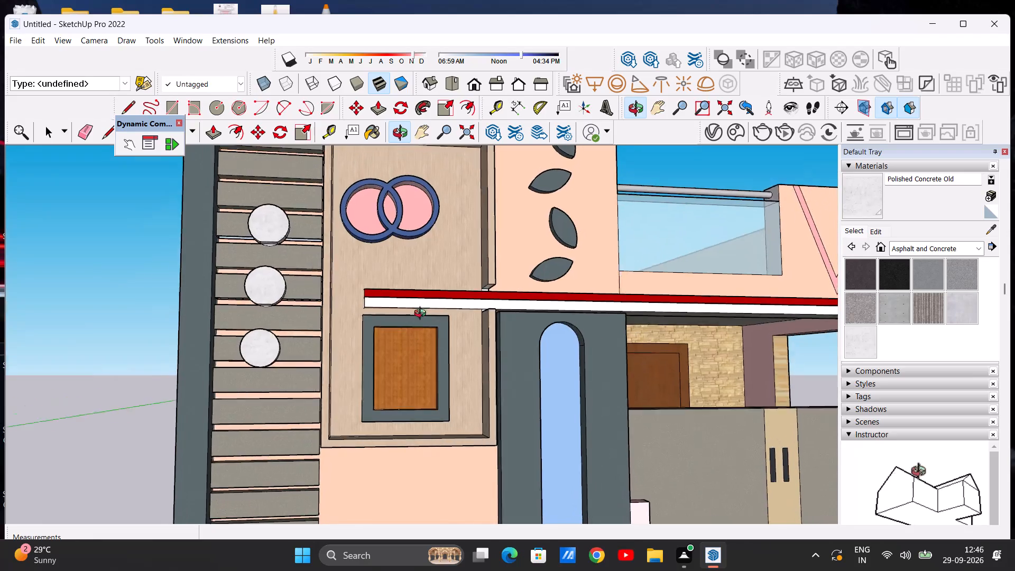
middle_drag(422, 315, 382, 355)
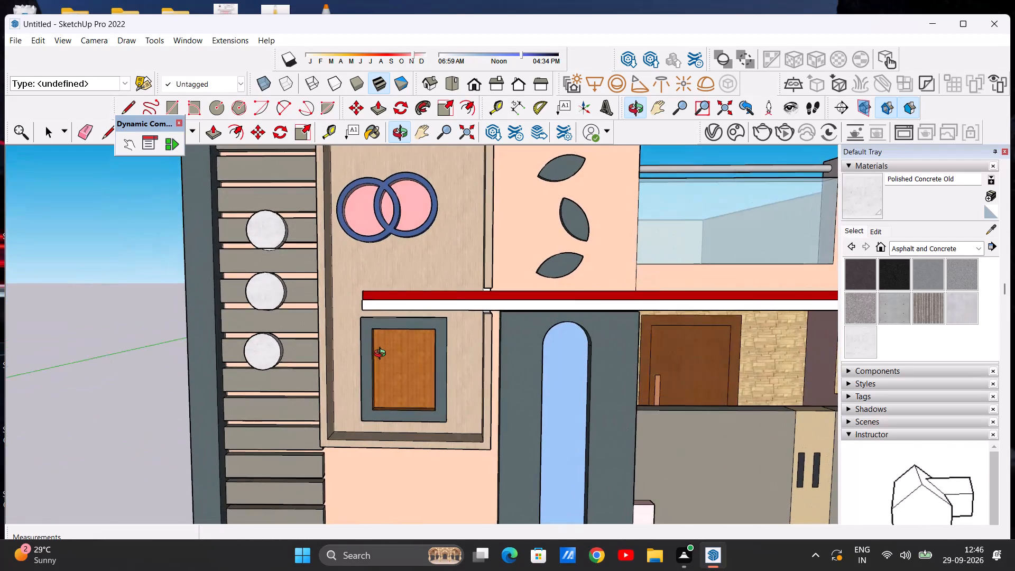
middle_drag(382, 355, 383, 355)
scroll(375, 390, down, 18)
scroll(451, 372, up, 7)
scroll(279, 403, down, 5)
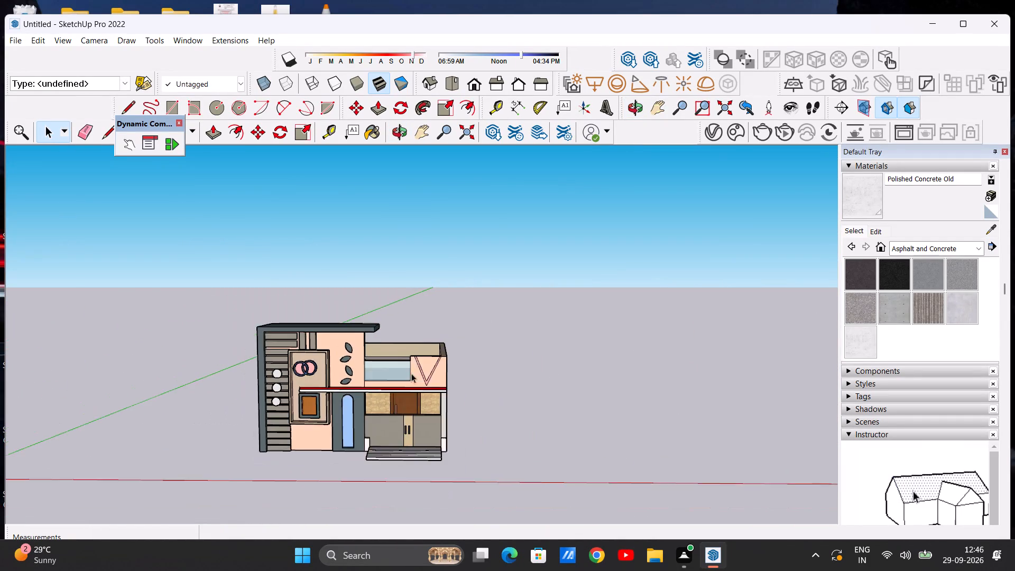
scroll(234, 404, up, 8)
scroll(256, 387, down, 5)
scroll(349, 362, up, 4)
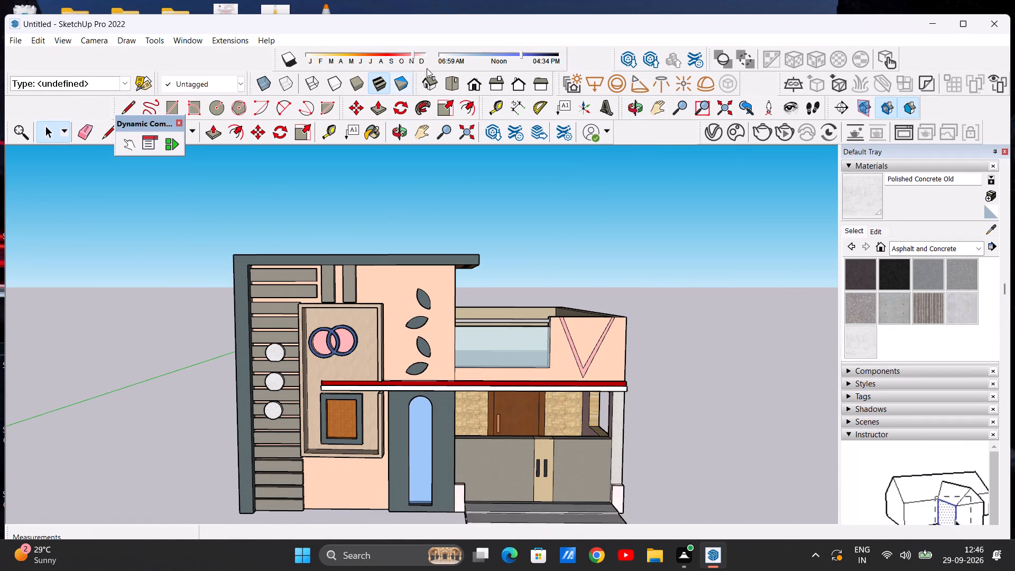
click(477, 84)
scroll(407, 227, down, 5)
scroll(379, 278, up, 7)
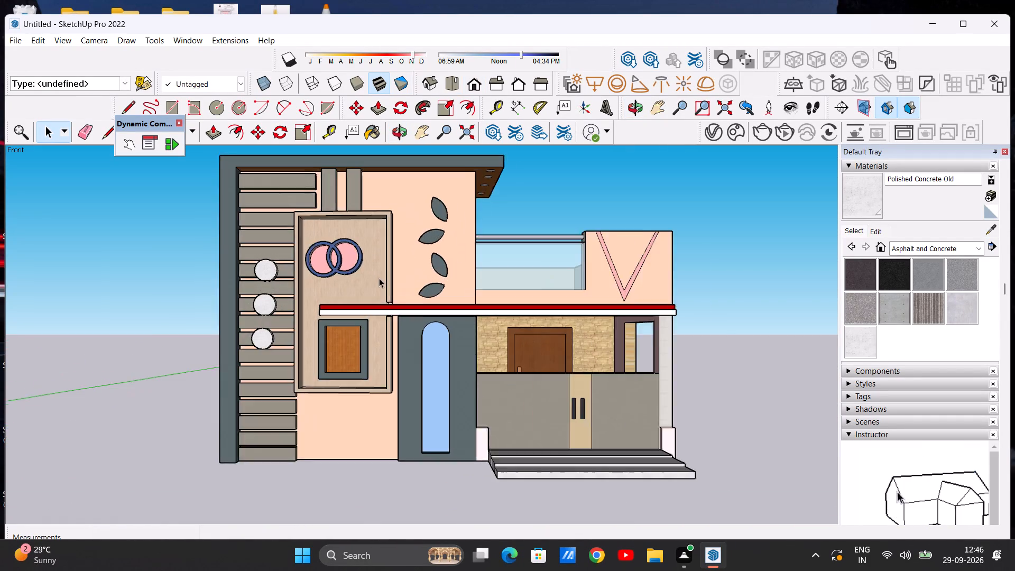
Examine the house's overall finishes from the front corner, the side wall and the front.
scroll(377, 278, down, 5)
middle_drag(254, 308, 158, 359)
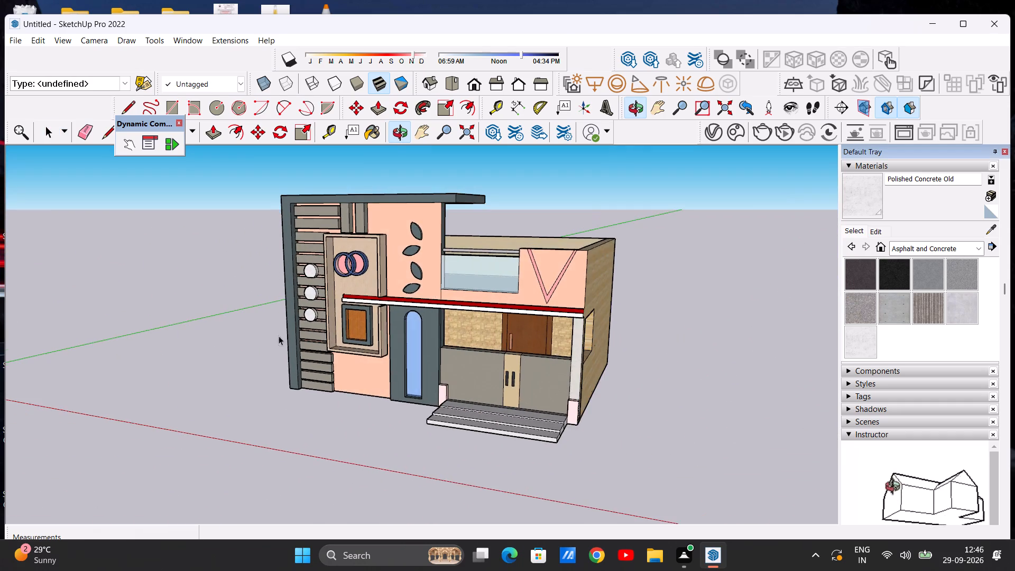
middle_drag(467, 305, 254, 272)
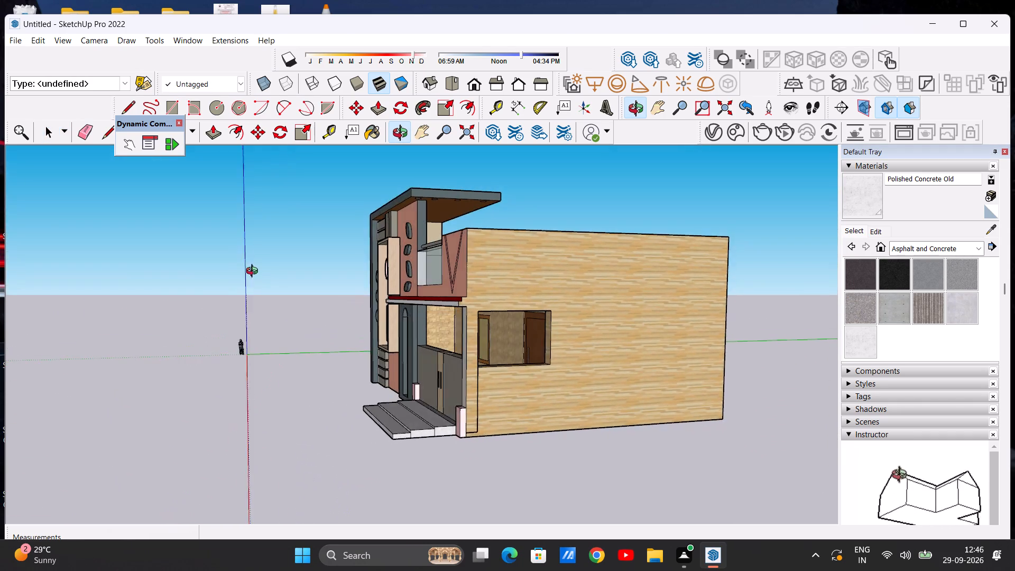
middle_drag(254, 272, 523, 285)
scroll(511, 317, down, 4)
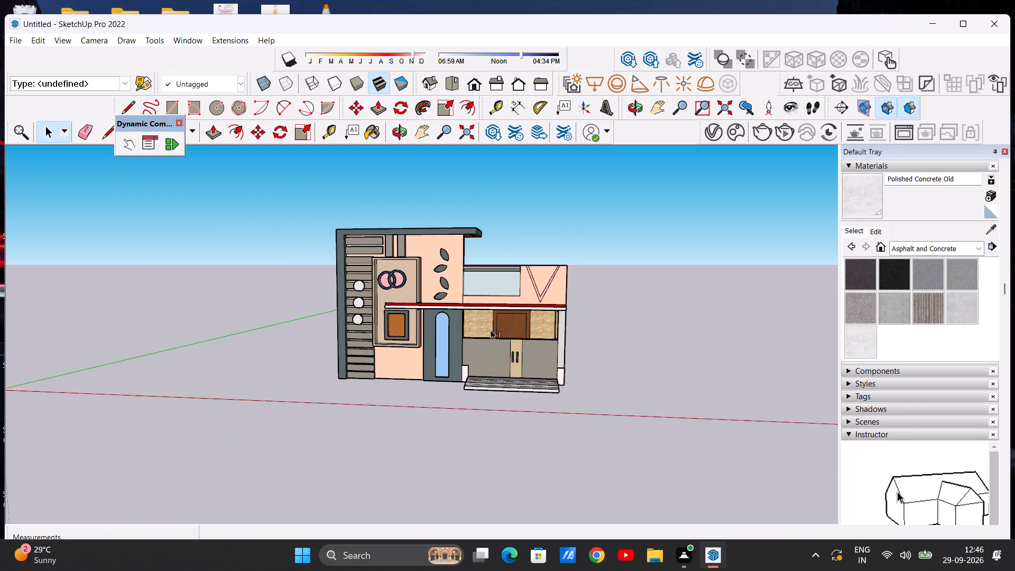
scroll(428, 341, up, 5)
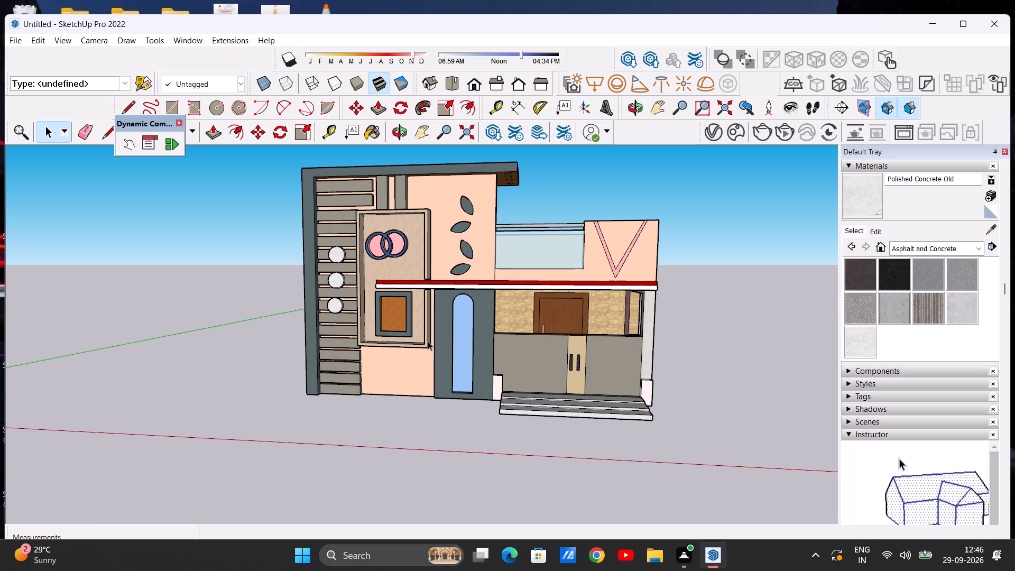
scroll(428, 341, down, 6)
scroll(376, 342, up, 7)
Examine the front facade up close around the framed window, canopy band, interlocking rings and arched panel.
scroll(439, 341, up, 2)
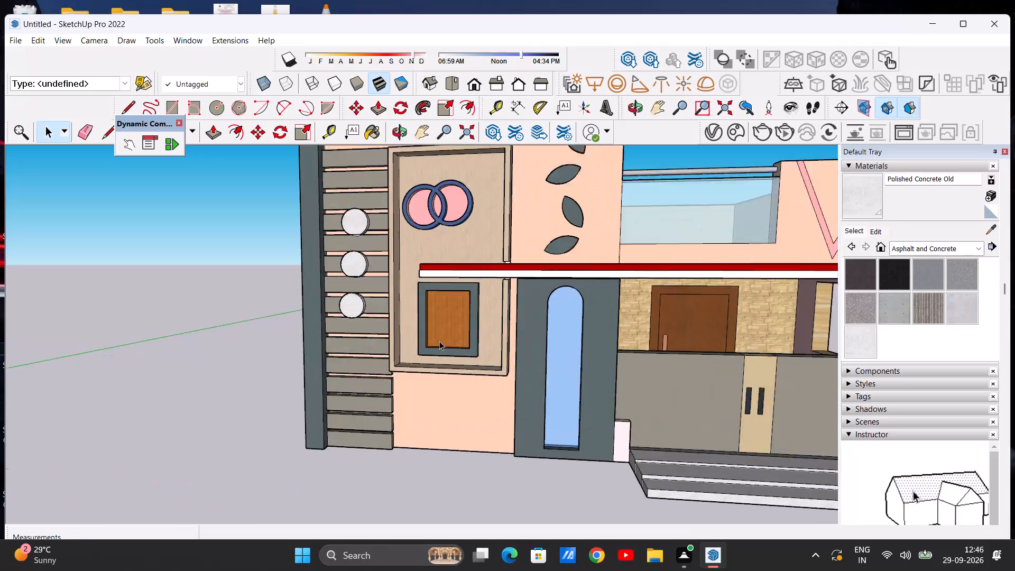
scroll(439, 341, up, 9)
middle_drag(427, 337, 447, 383)
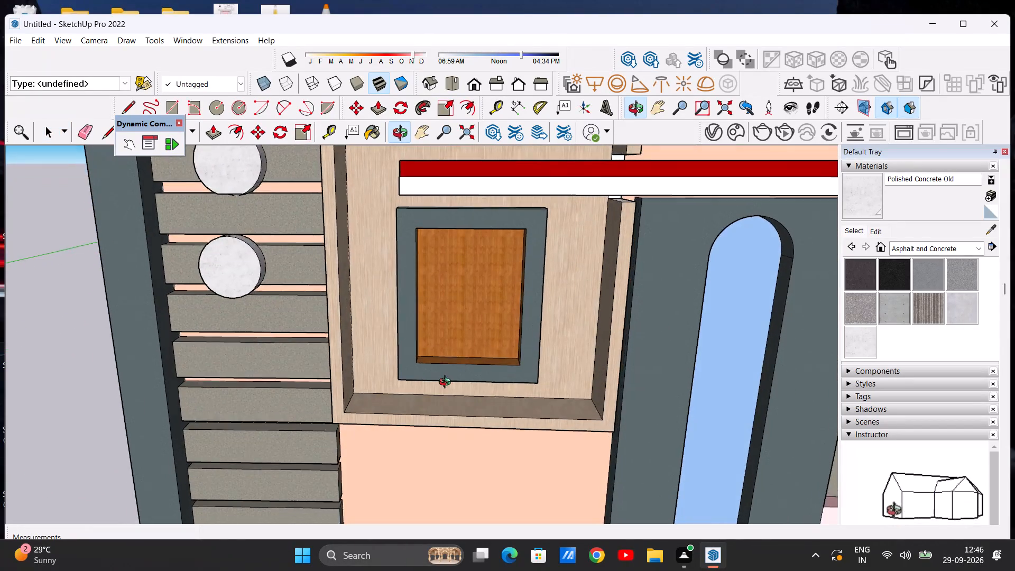
middle_drag(447, 383, 451, 317)
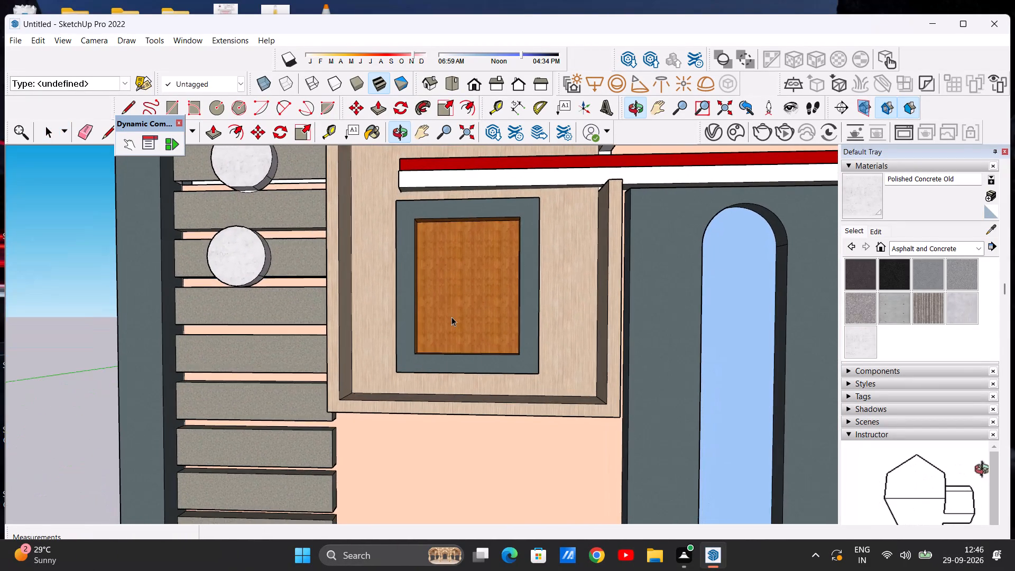
scroll(430, 334, down, 14)
middle_drag(459, 298, 459, 331)
scroll(454, 290, up, 5)
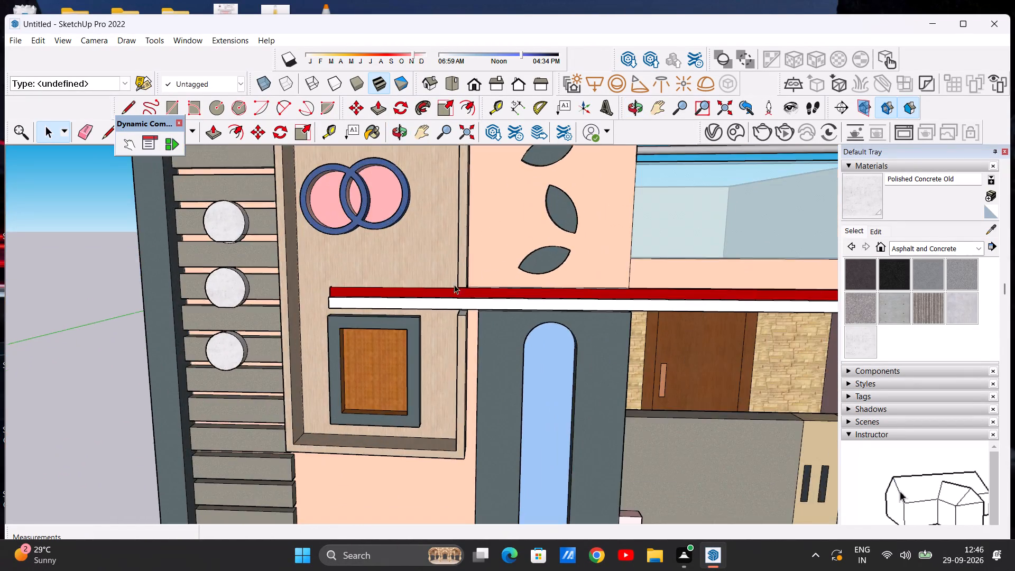
scroll(454, 284, up, 11)
scroll(382, 323, down, 20)
scroll(418, 330, up, 6)
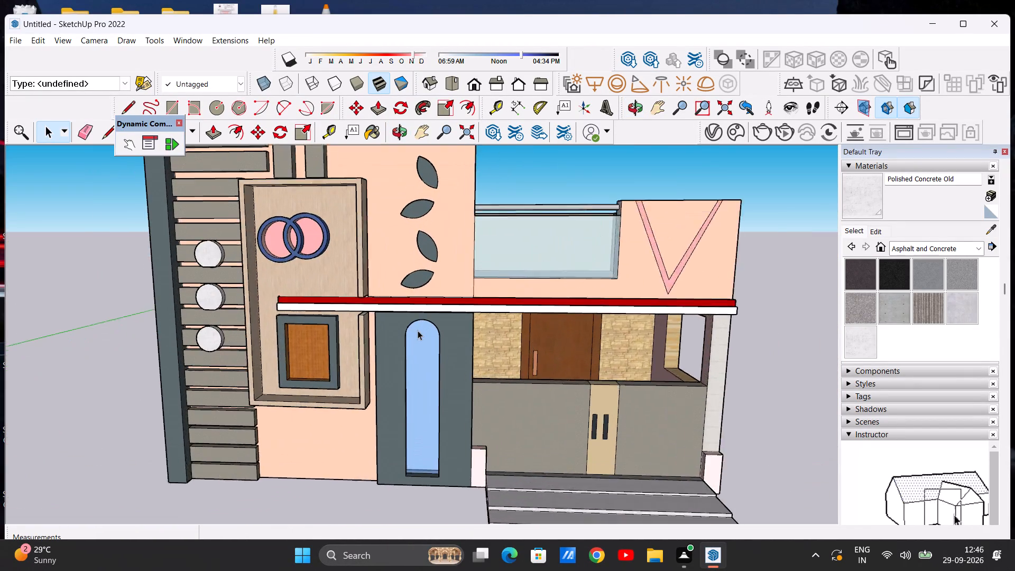
Paint the white inner face of the front parapet around the glass railing with Quartz Light Brown from Synthetic Surfaces.
scroll(418, 330, up, 2)
middle_drag(430, 389, 420, 335)
scroll(361, 365, down, 5)
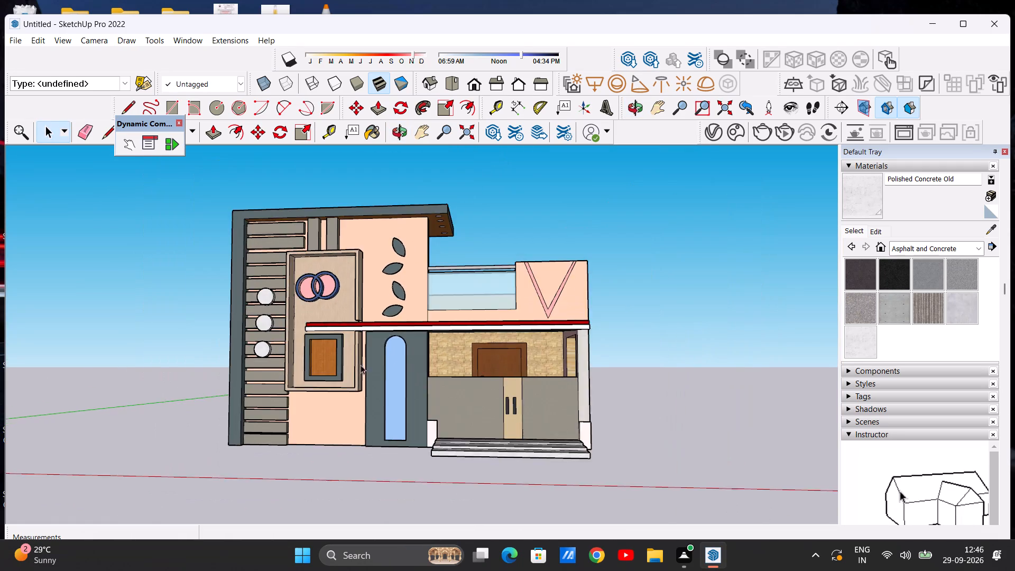
scroll(361, 365, down, 5)
scroll(297, 317, up, 8)
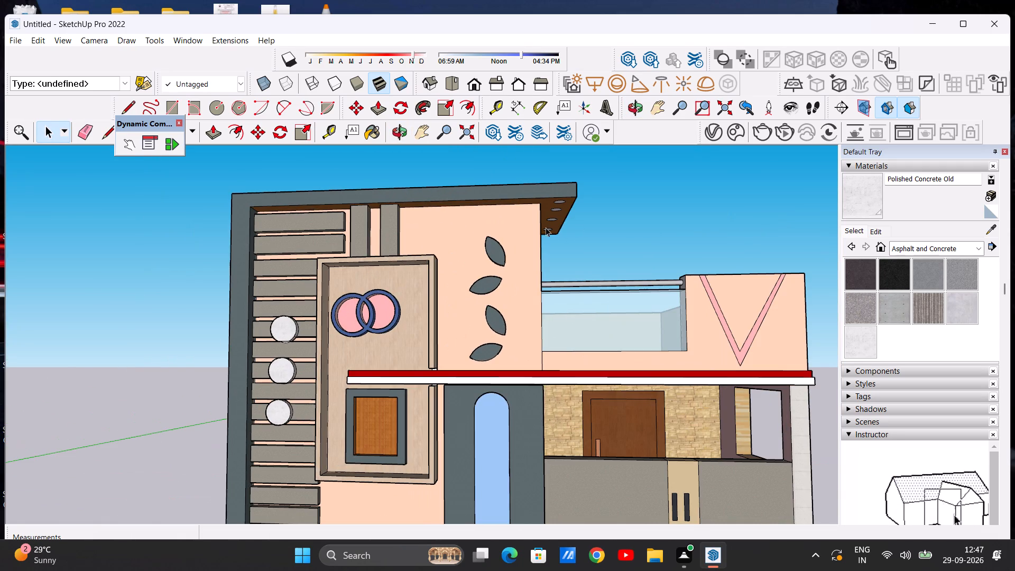
middle_drag(573, 233, 330, 258)
middle_drag(554, 259, 460, 275)
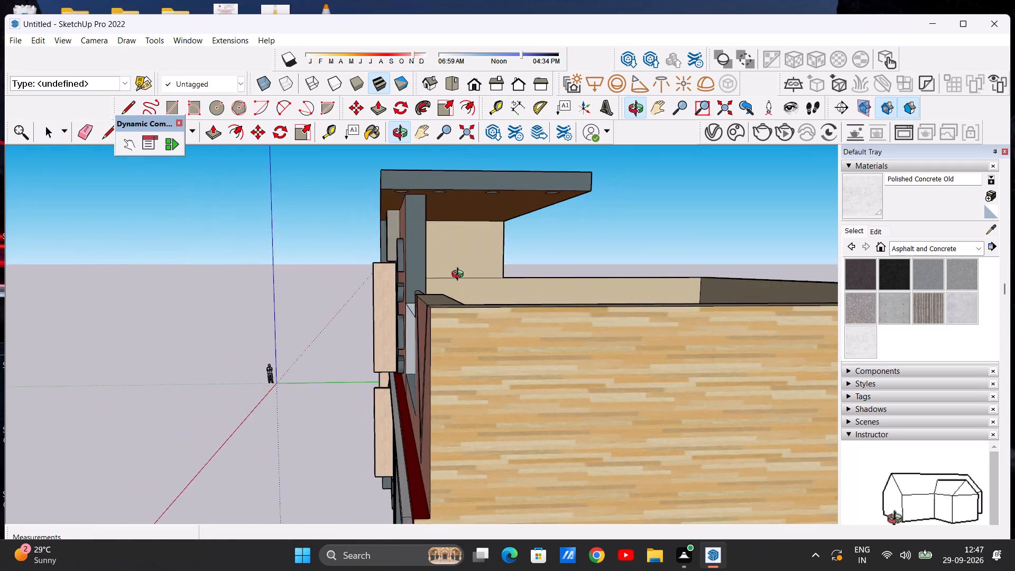
middle_drag(460, 275, 440, 279)
middle_drag(682, 269, 487, 296)
middle_drag(783, 292, 630, 293)
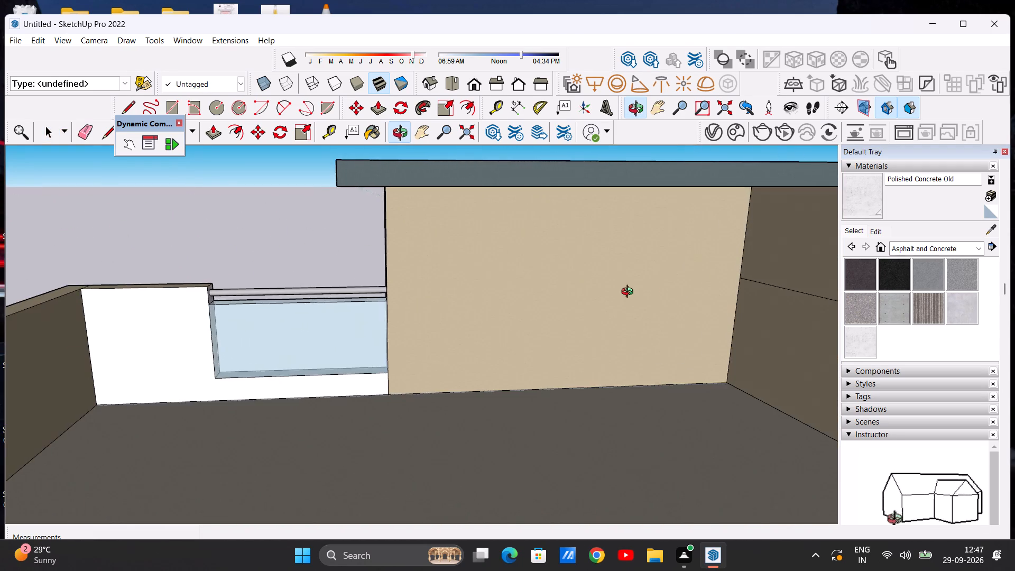
middle_drag(630, 293, 635, 291)
scroll(668, 289, down, 4)
scroll(430, 347, up, 4)
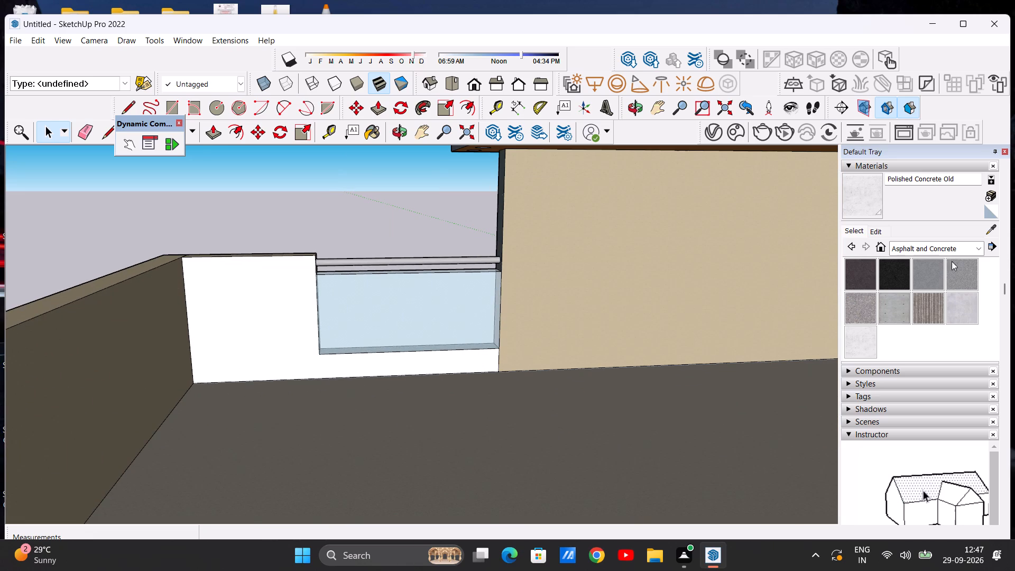
click(978, 247)
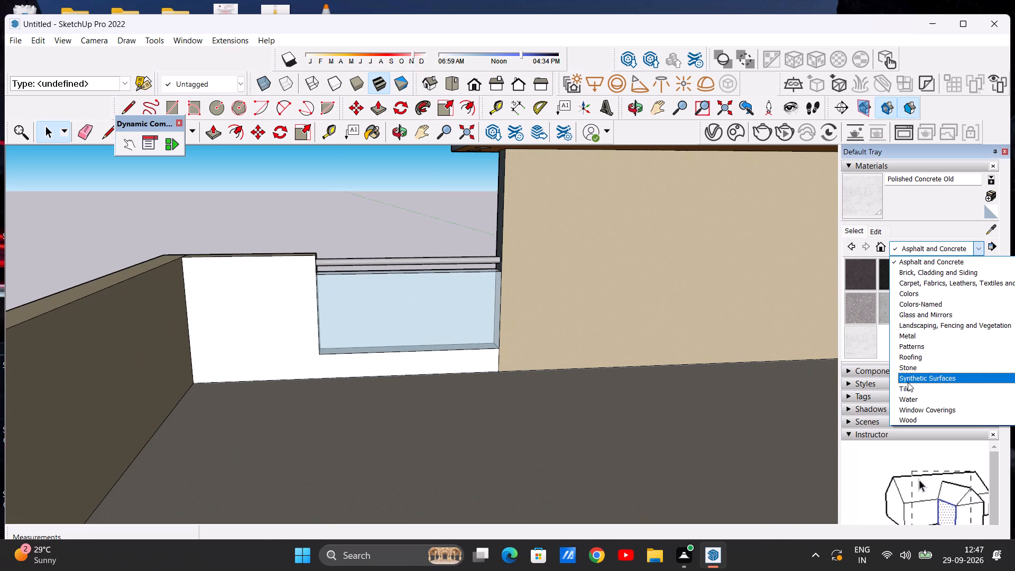
click(908, 381)
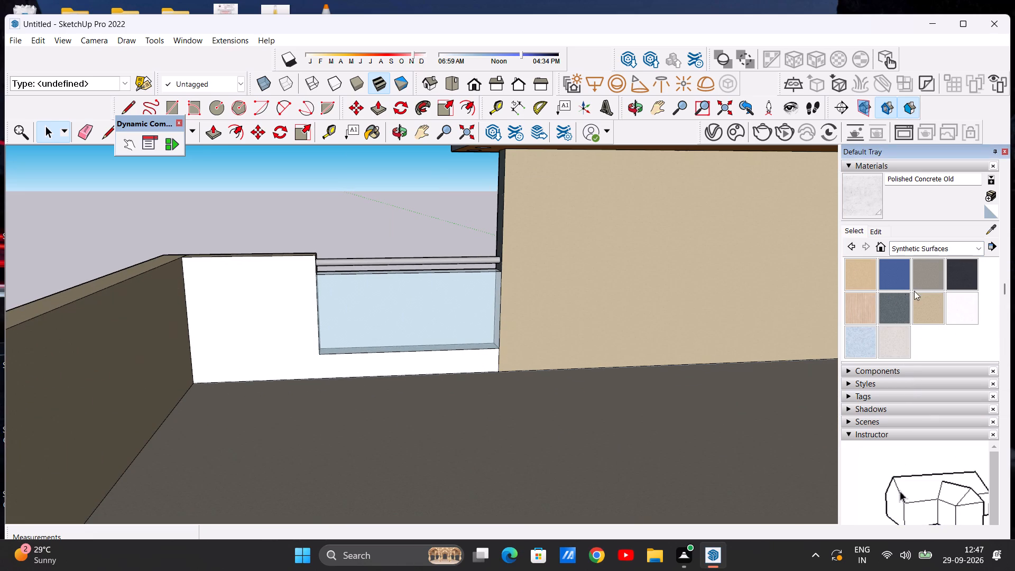
click(926, 300)
click(446, 367)
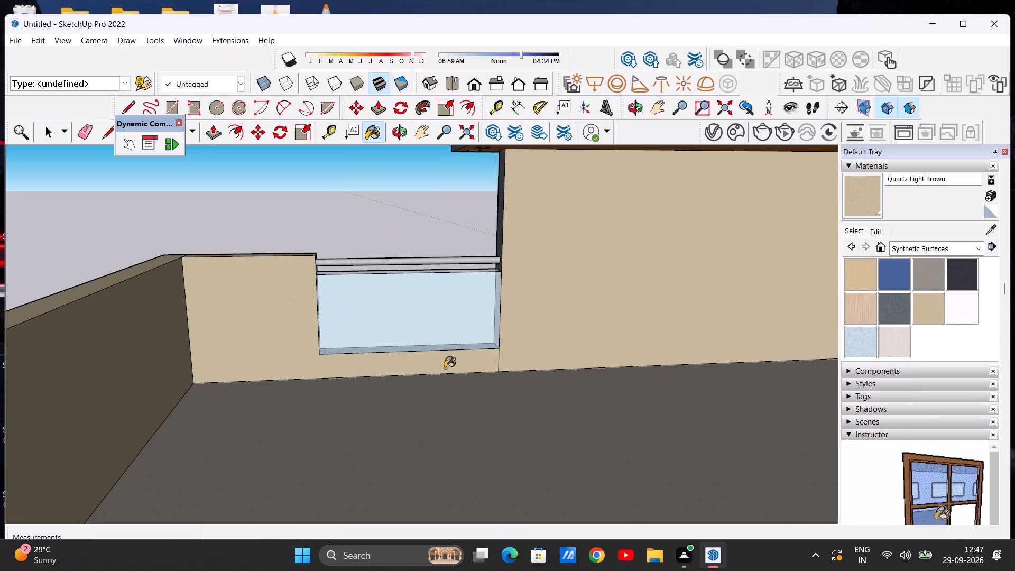
Apply Quartz Light Brown to the narrow end face of the wall beneath the roof slab.
scroll(441, 376, down, 4)
scroll(454, 376, up, 3)
scroll(511, 375, down, 2)
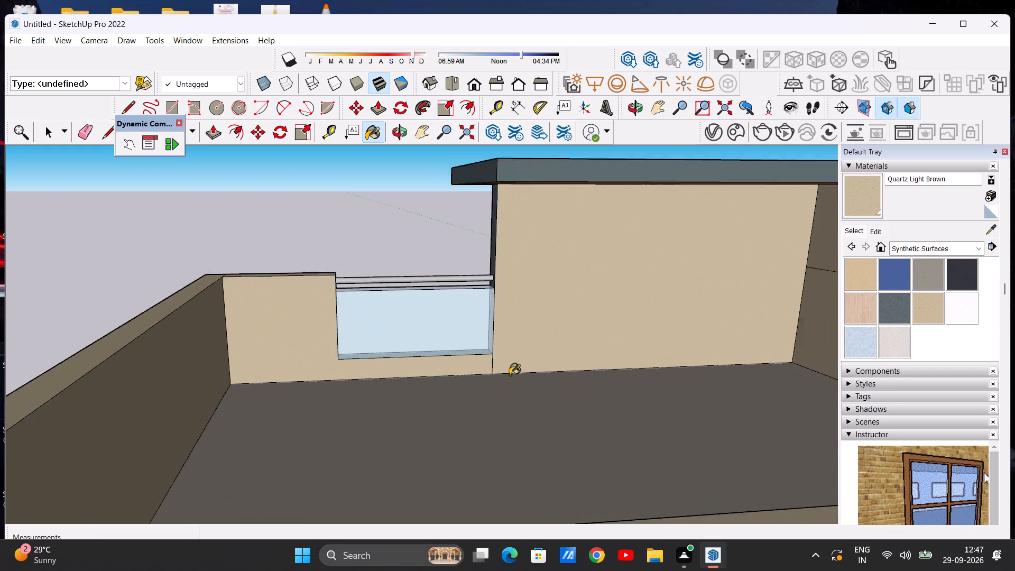
scroll(510, 375, down, 8)
scroll(710, 318, up, 11)
click(590, 334)
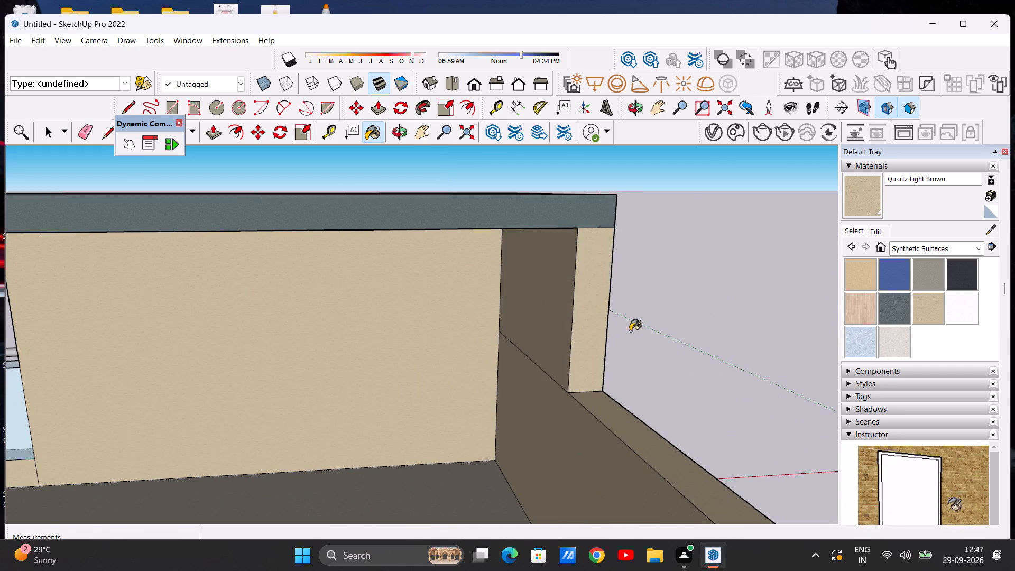
scroll(646, 328, down, 13)
middle_drag(627, 349, 582, 394)
scroll(604, 361, up, 7)
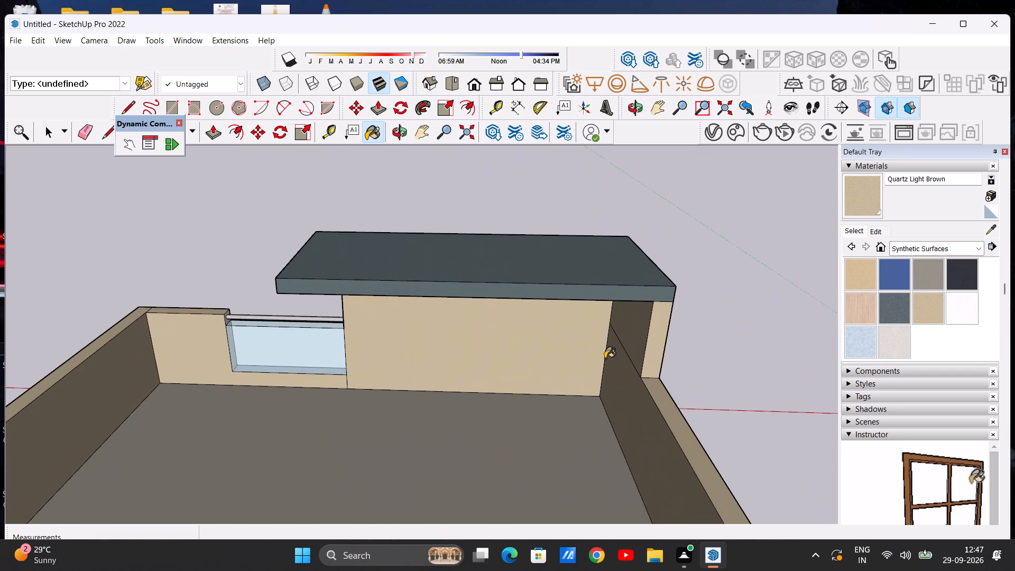
key(space)
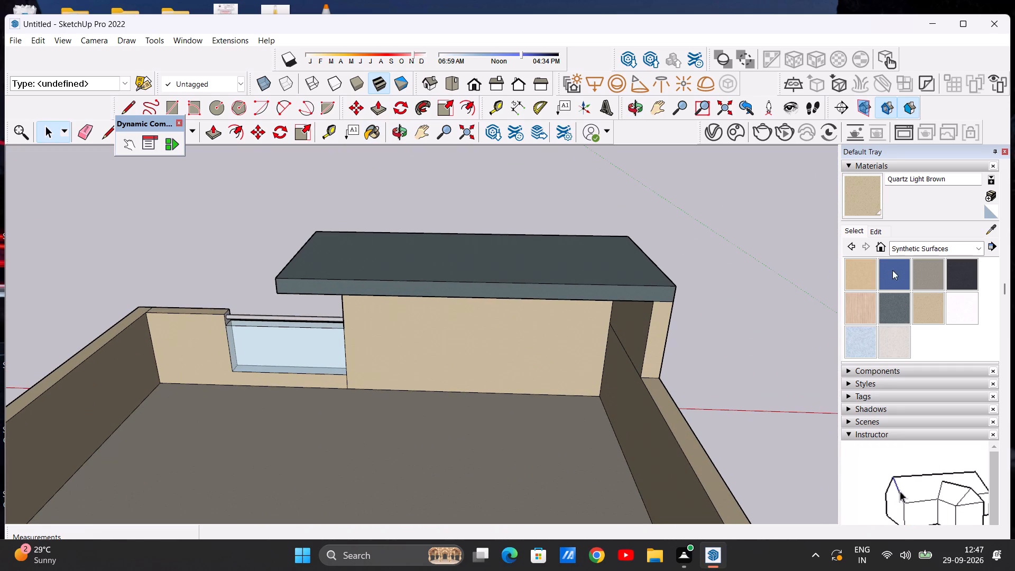
Browse the material collections and pick Vegetation Grass Artificial from Landscaping, Fencing and Vegetation.
click(976, 247)
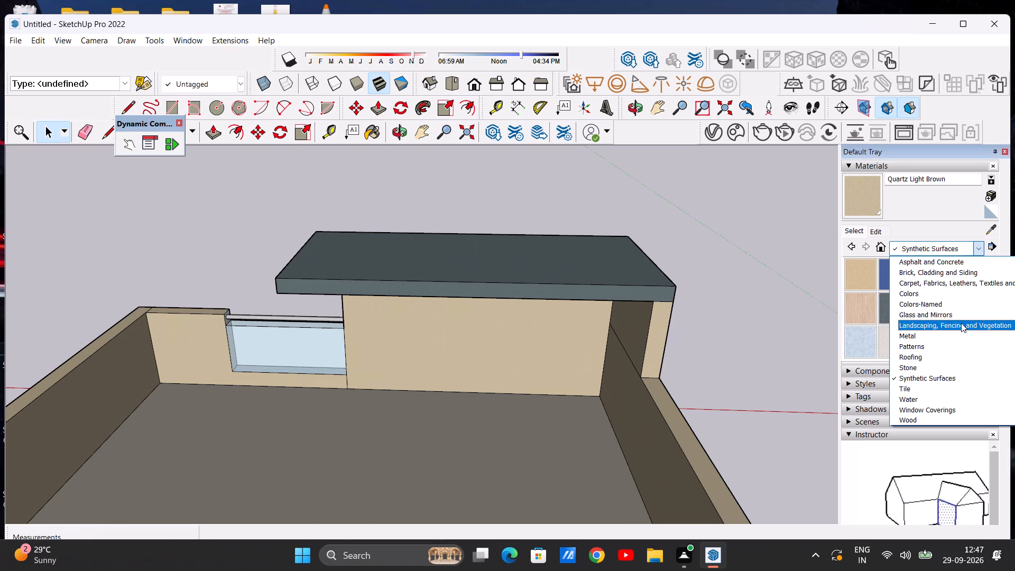
click(953, 302)
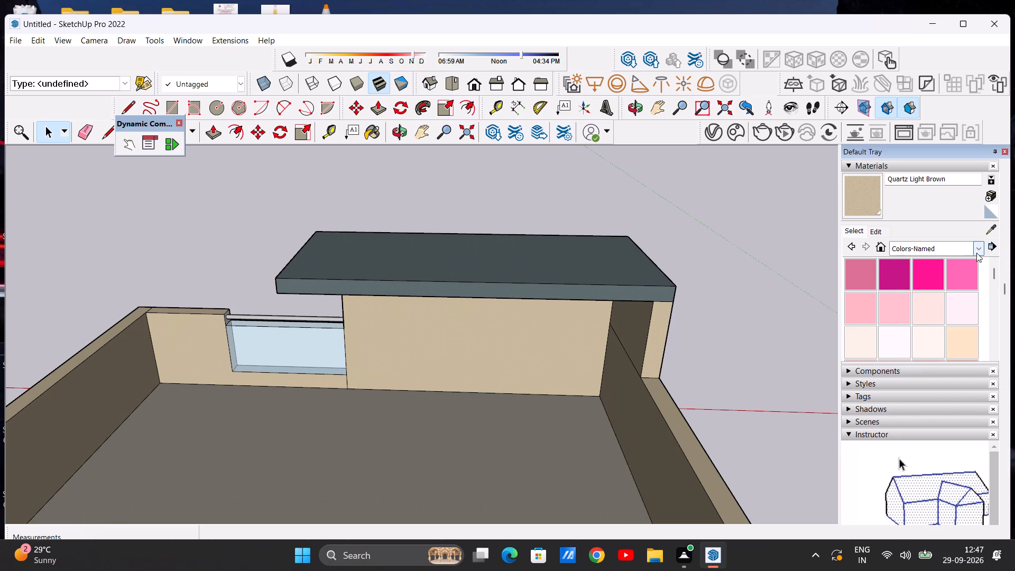
click(976, 253)
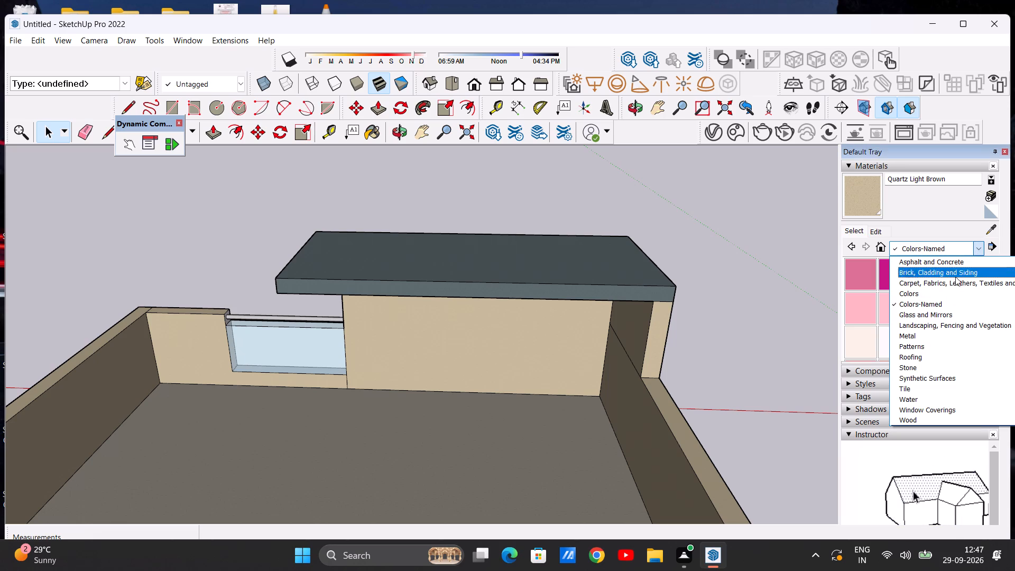
click(941, 333)
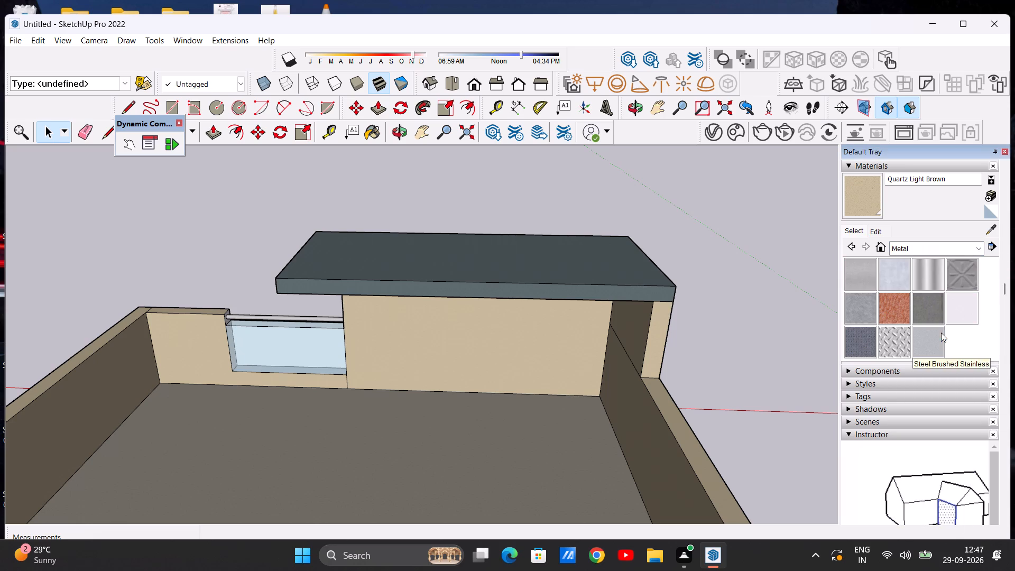
click(979, 250)
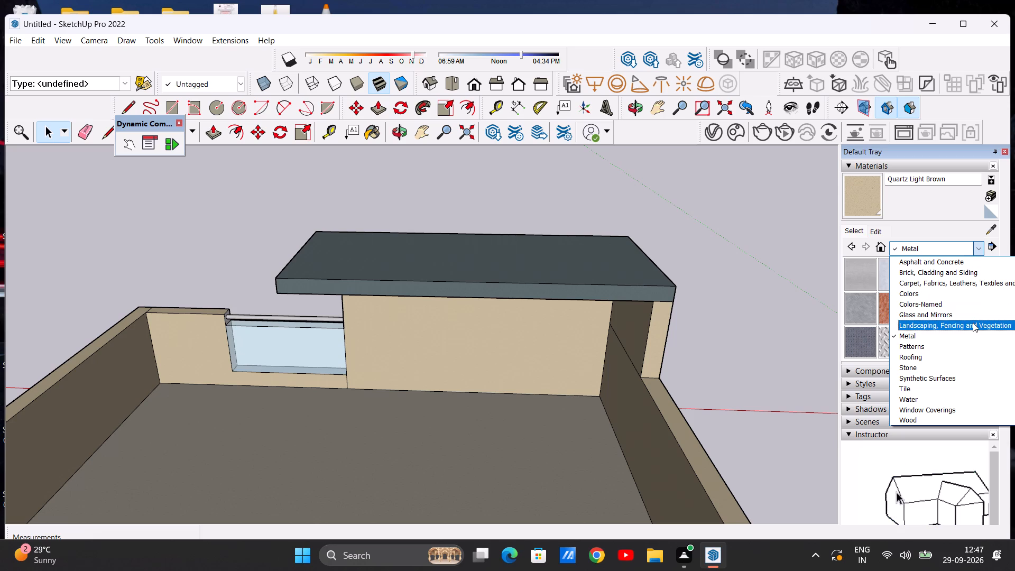
click(973, 323)
scroll(923, 323, down, 1)
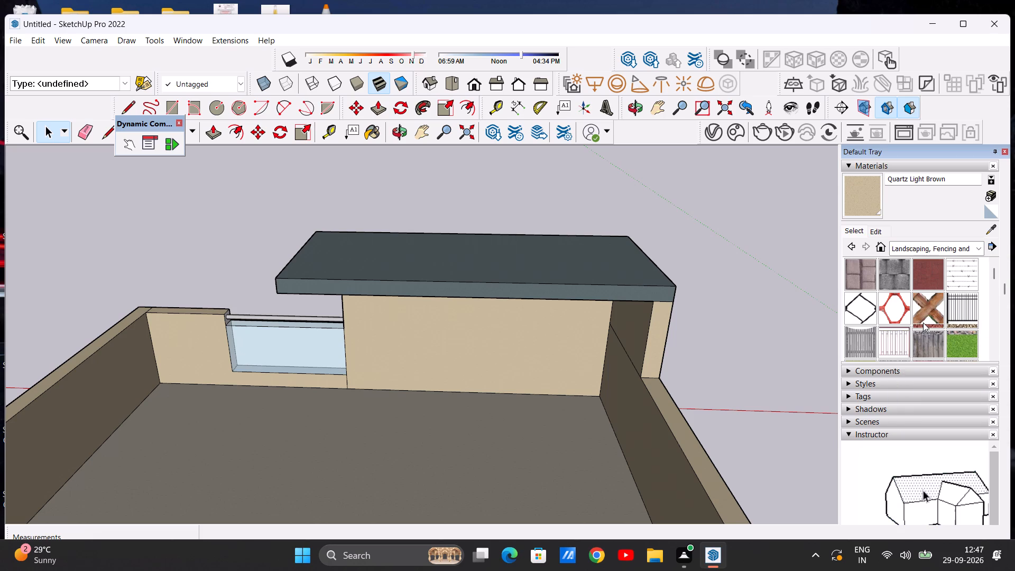
scroll(923, 323, down, 5)
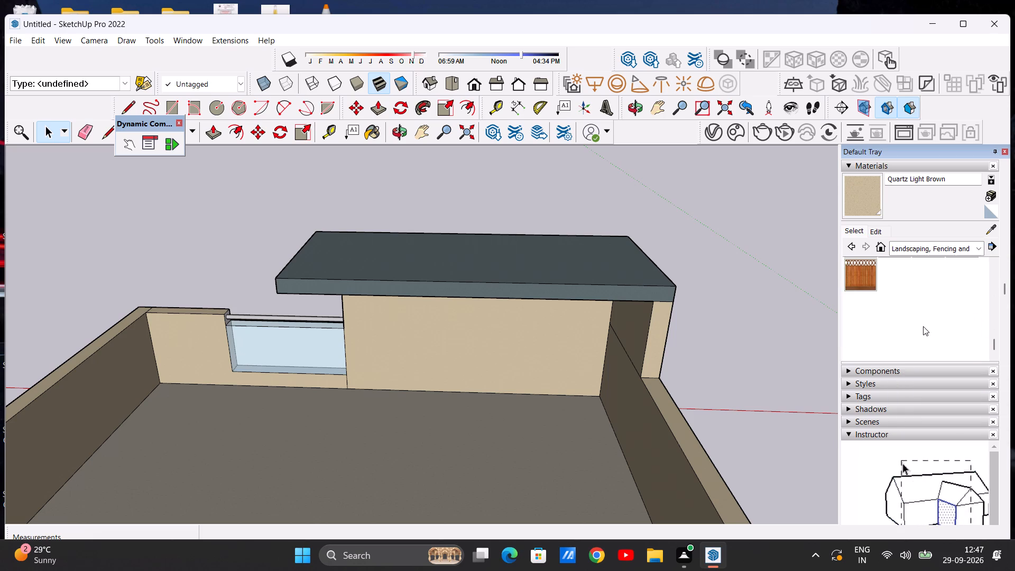
scroll(923, 326, down, 1)
scroll(923, 326, up, 2)
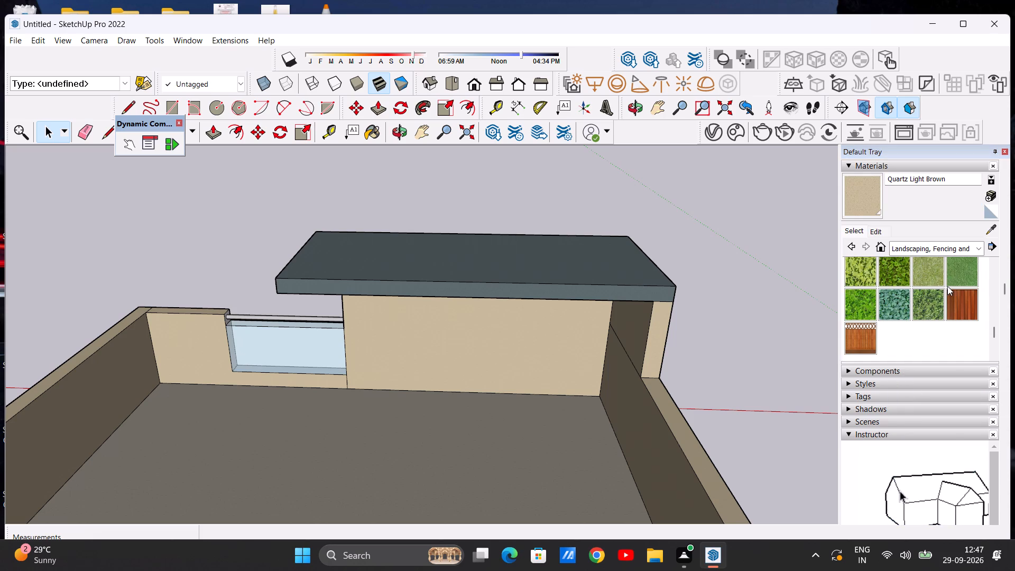
click(959, 273)
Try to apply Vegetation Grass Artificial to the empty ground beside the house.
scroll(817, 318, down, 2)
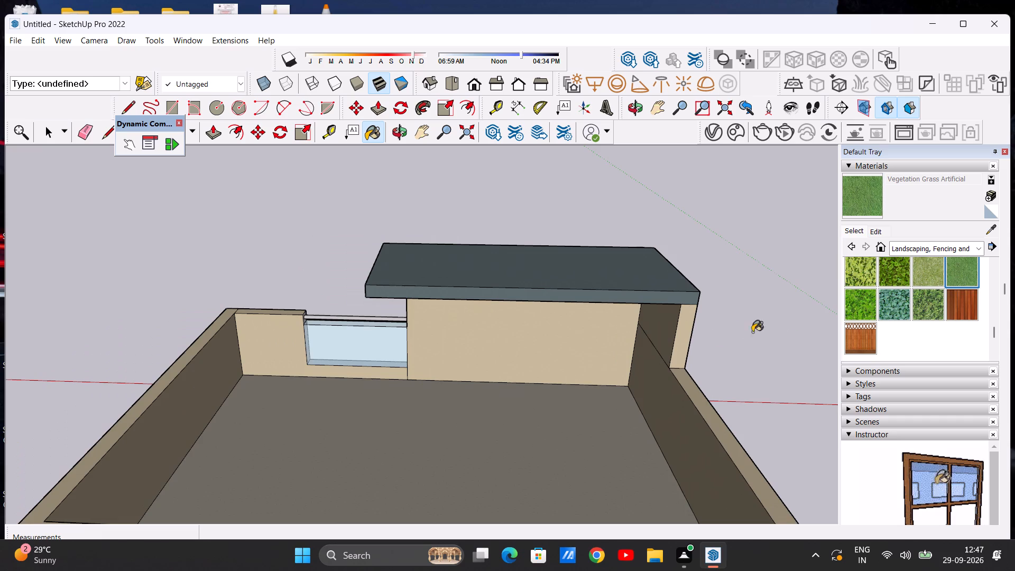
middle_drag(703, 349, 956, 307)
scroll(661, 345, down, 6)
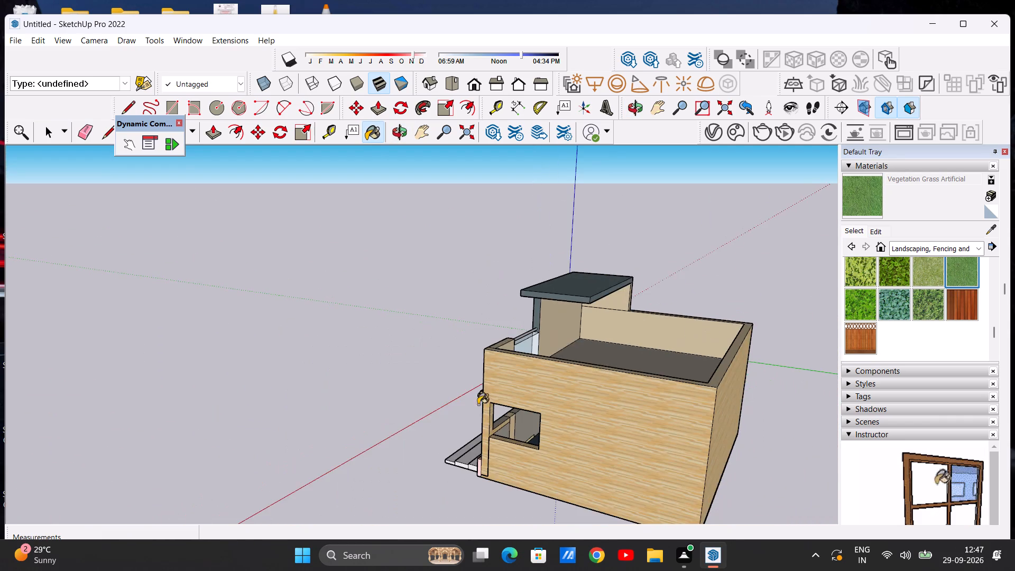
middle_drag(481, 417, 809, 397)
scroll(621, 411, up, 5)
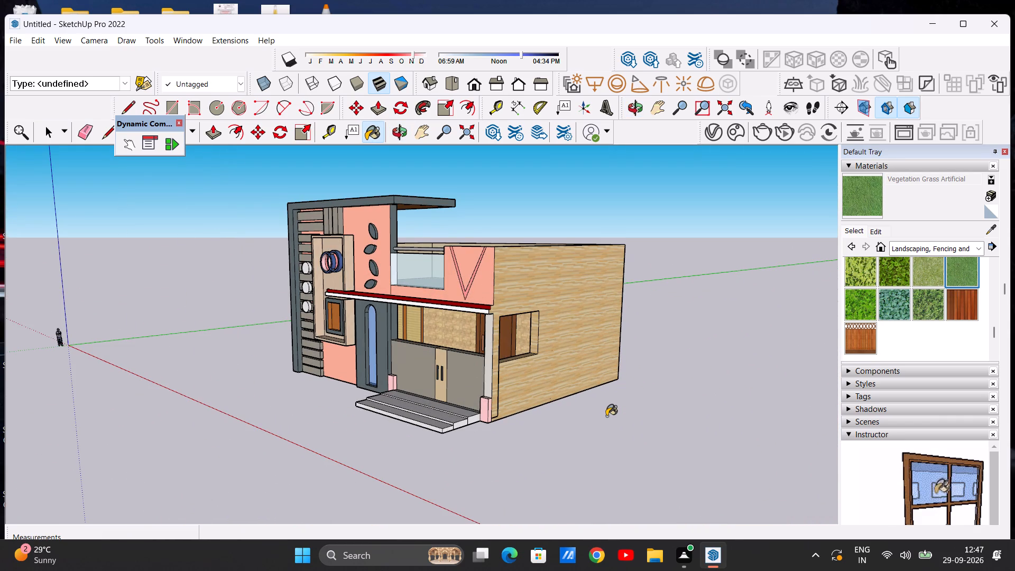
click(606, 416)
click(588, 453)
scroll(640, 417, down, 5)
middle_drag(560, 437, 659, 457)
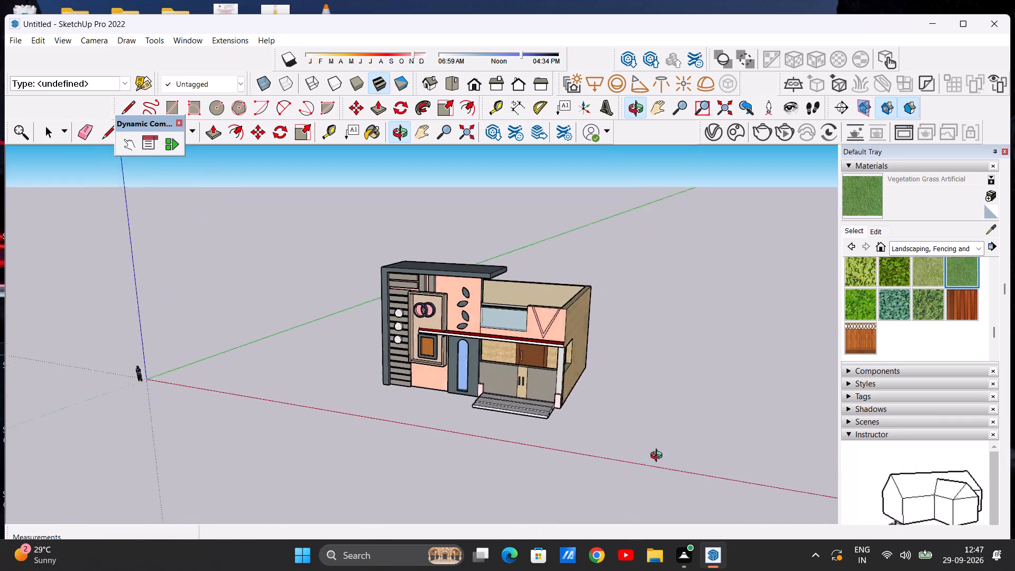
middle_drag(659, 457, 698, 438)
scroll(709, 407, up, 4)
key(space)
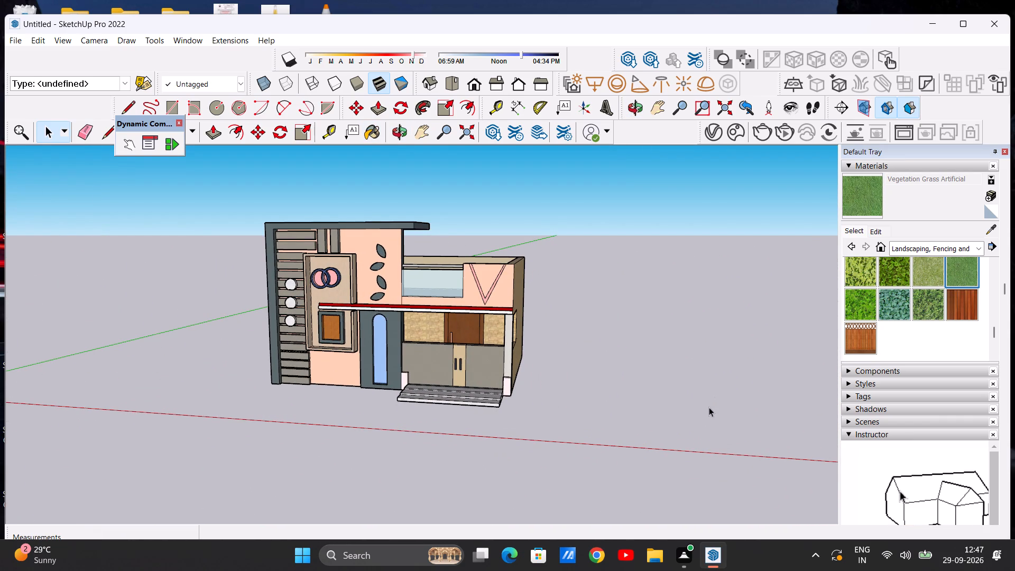
Draw a ground rectangle about 94 by 89 feet enclosing the house footprint and the front steps.
click(451, 79)
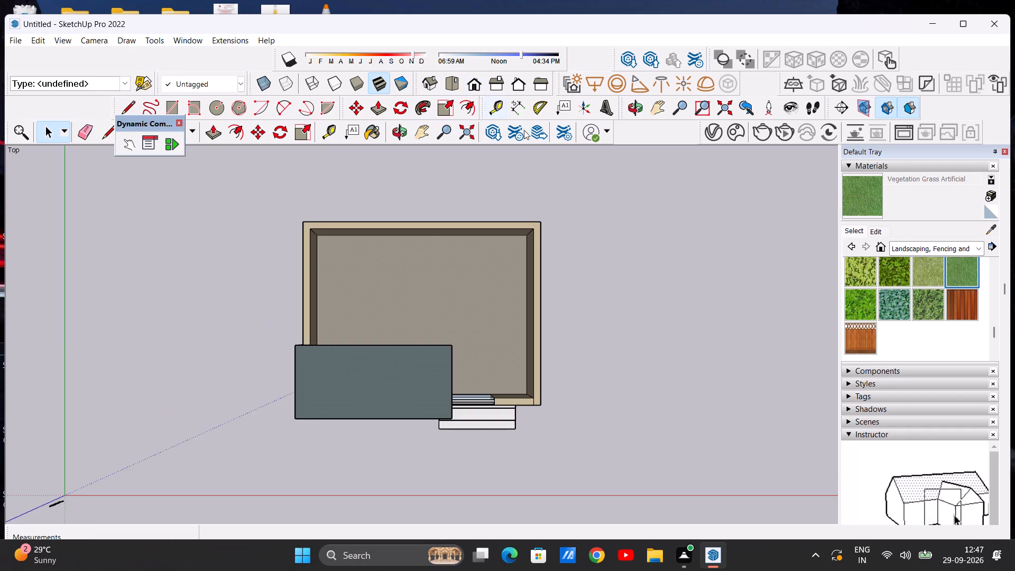
scroll(526, 162, down, 4)
scroll(510, 276, up, 3)
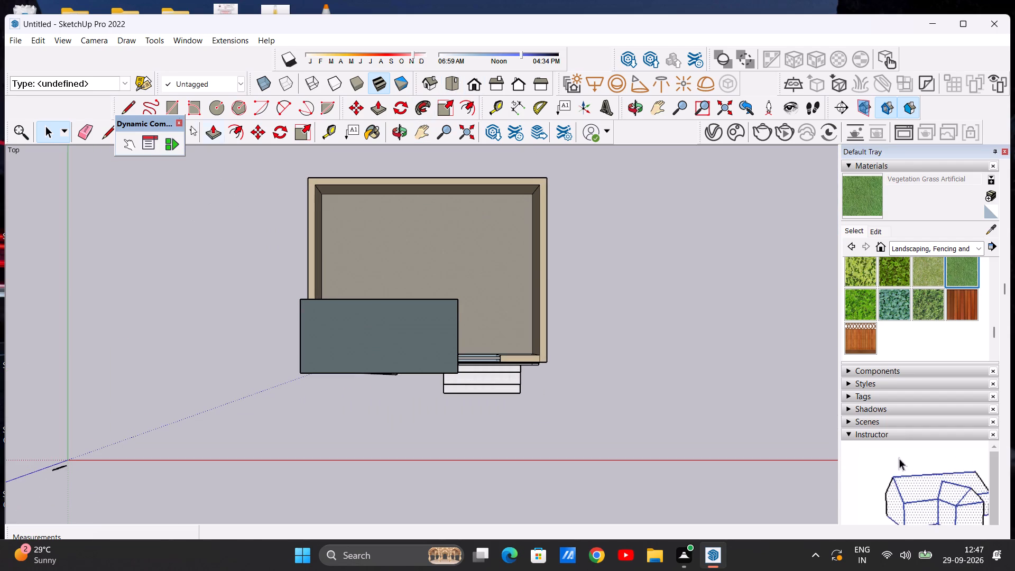
click(173, 108)
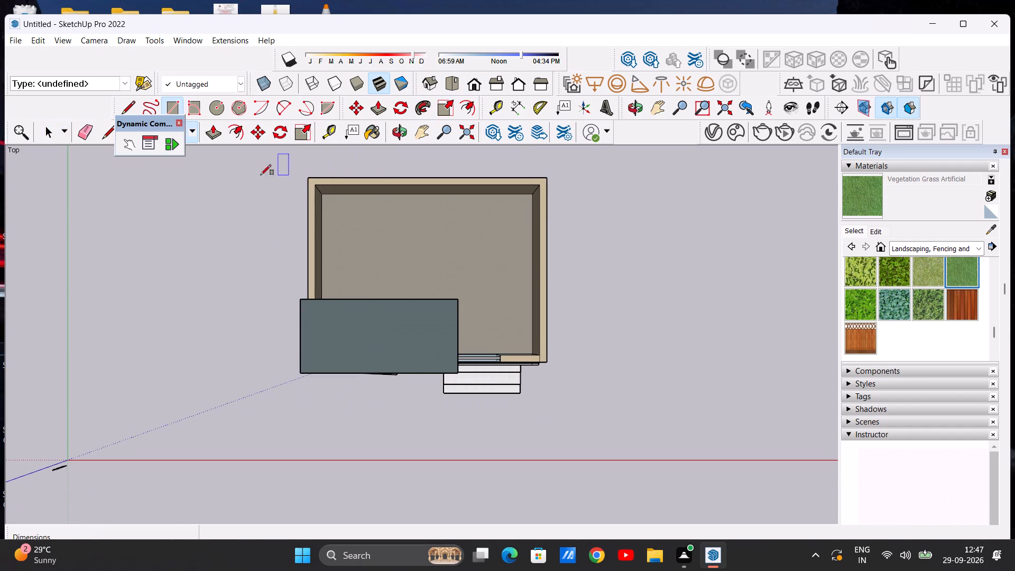
click(284, 162)
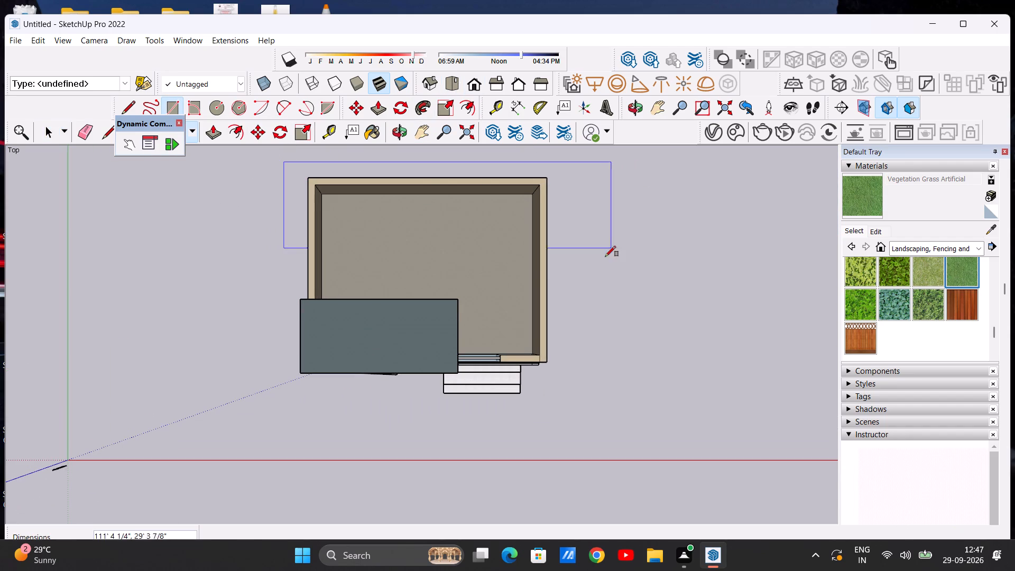
click(561, 423)
key(space)
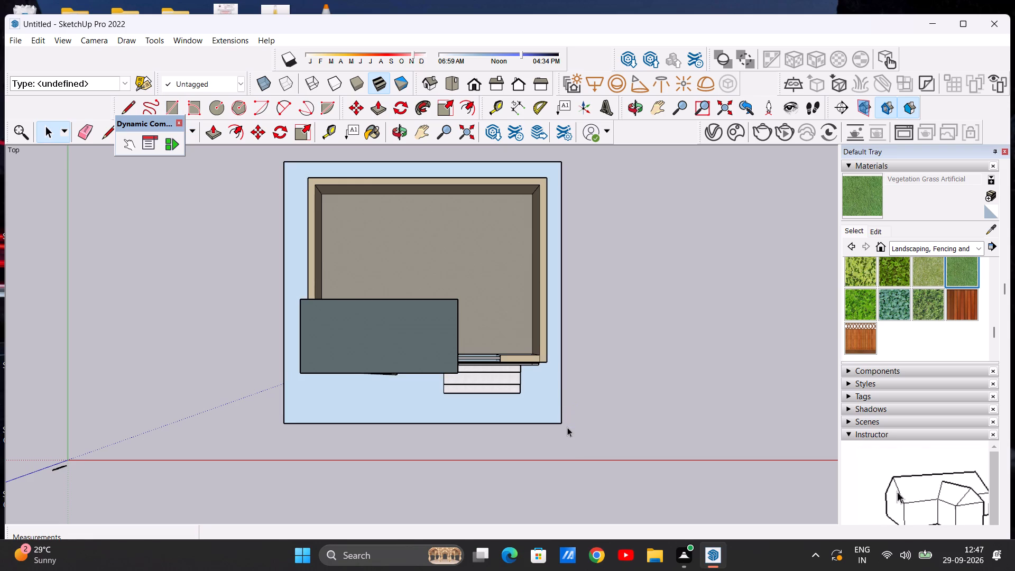
Paint the ground rectangle around the house with Vegetation Grass Artificial.
middle_drag(559, 388, 566, 193)
scroll(465, 564, down, 4)
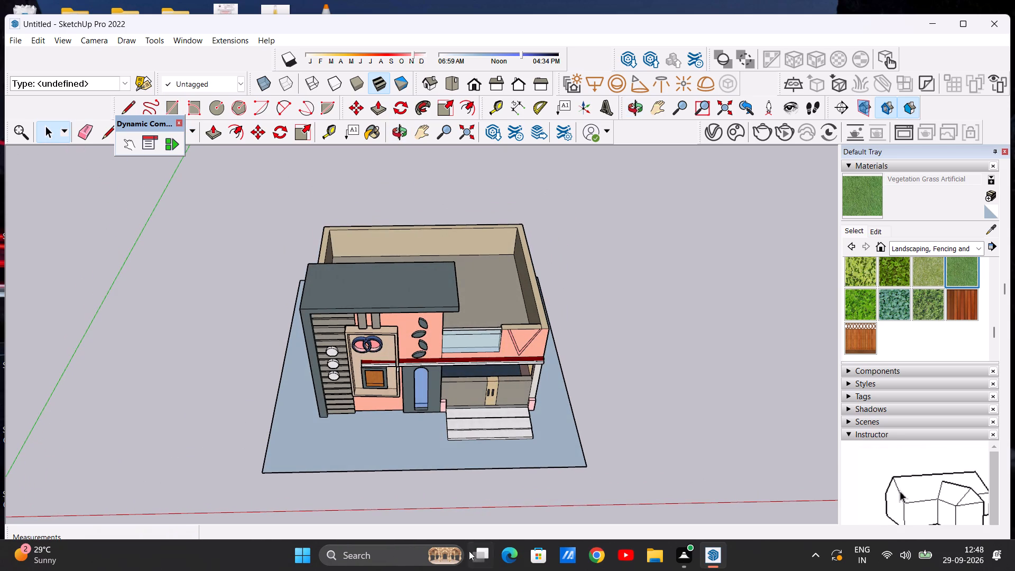
scroll(573, 452, up, 3)
scroll(568, 435, down, 6)
scroll(571, 427, up, 6)
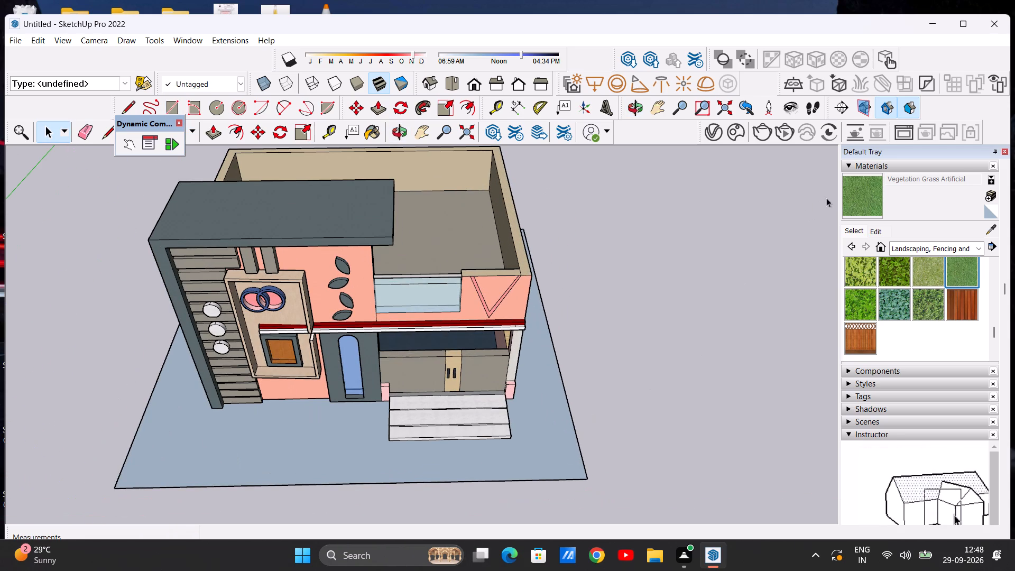
click(864, 192)
click(543, 454)
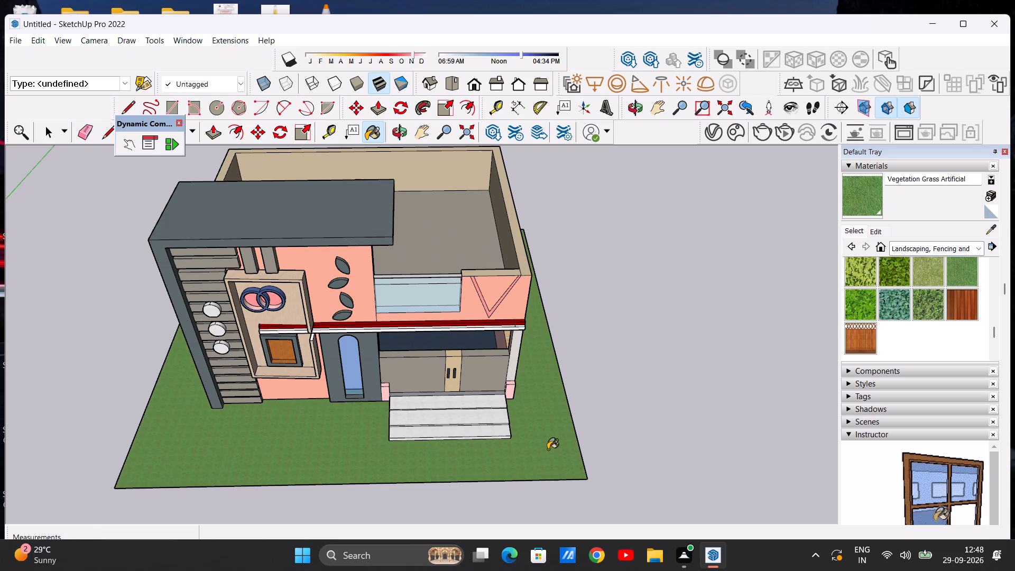
Examine the grass ground along the facade's base and the front steps.
scroll(552, 445, down, 3)
scroll(340, 468, up, 20)
scroll(412, 468, down, 12)
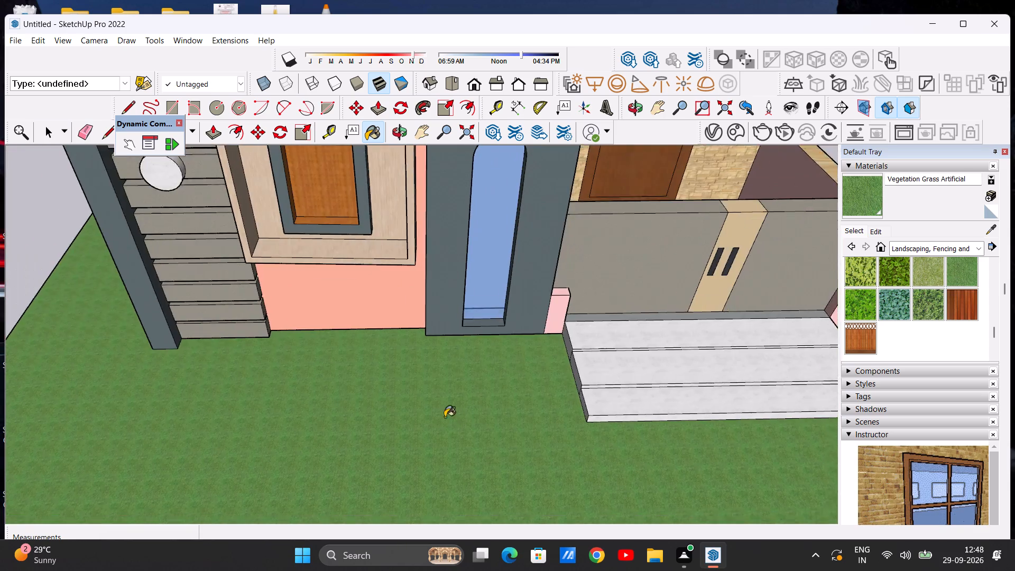
scroll(445, 417, down, 12)
middle_drag(426, 434, 413, 327)
scroll(422, 425, up, 10)
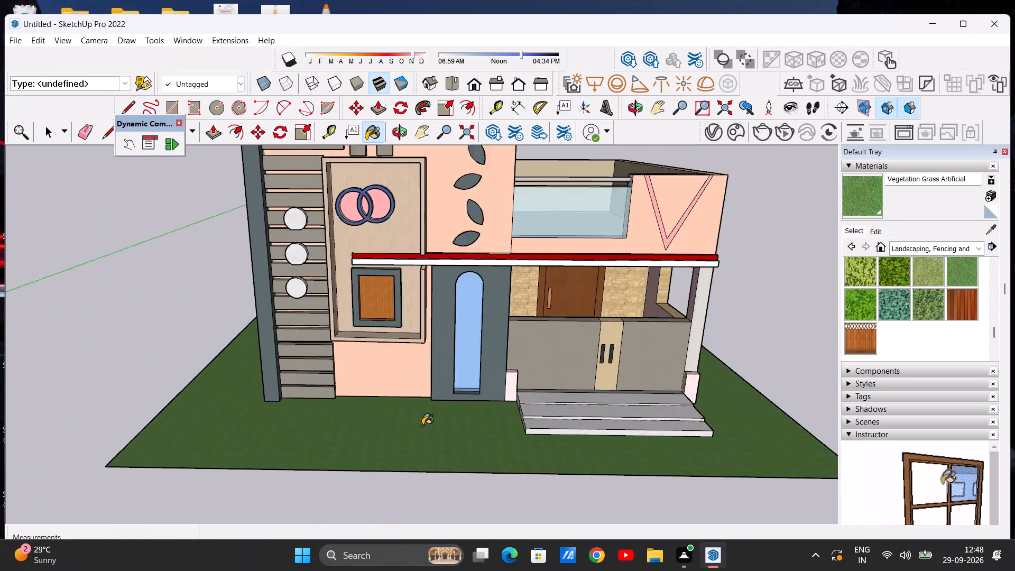
Examine the house and its grass ground plane from the front, the side and the rear.
scroll(422, 425, up, 4)
scroll(422, 420, down, 20)
middle_drag(538, 422, 408, 475)
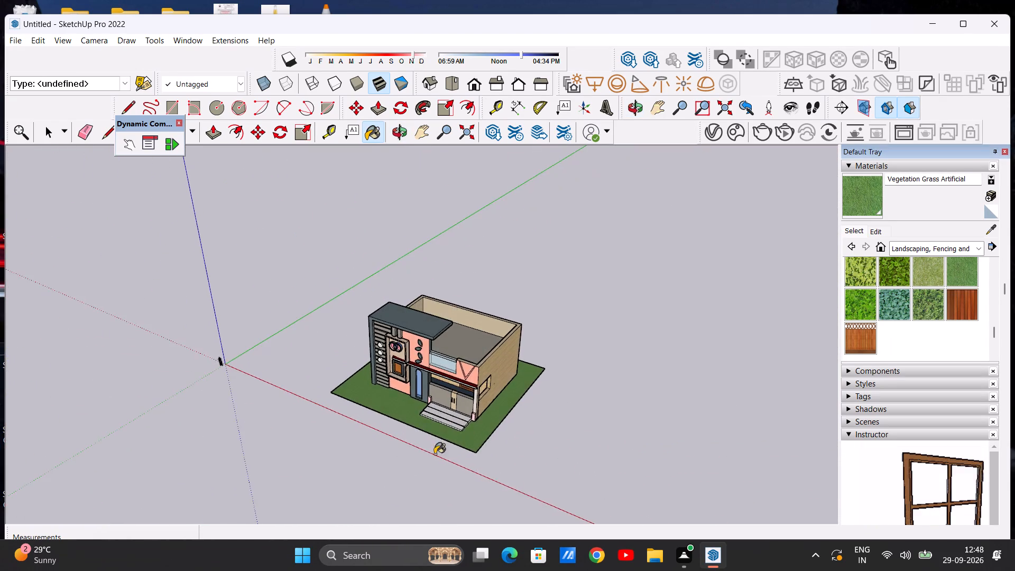
scroll(472, 430, up, 20)
scroll(496, 443, down, 15)
middle_drag(399, 456, 442, 455)
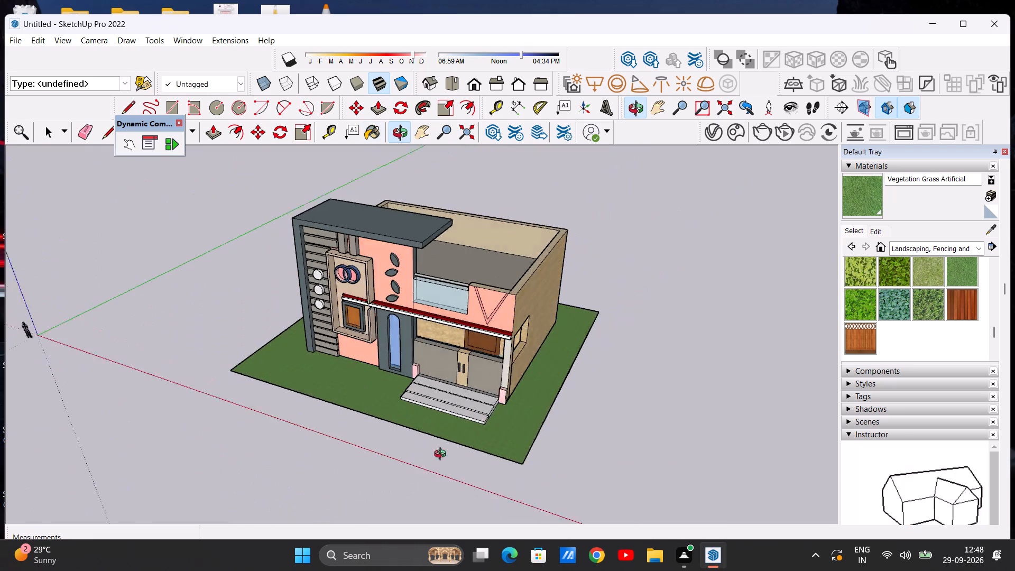
middle_drag(442, 455, 334, 502)
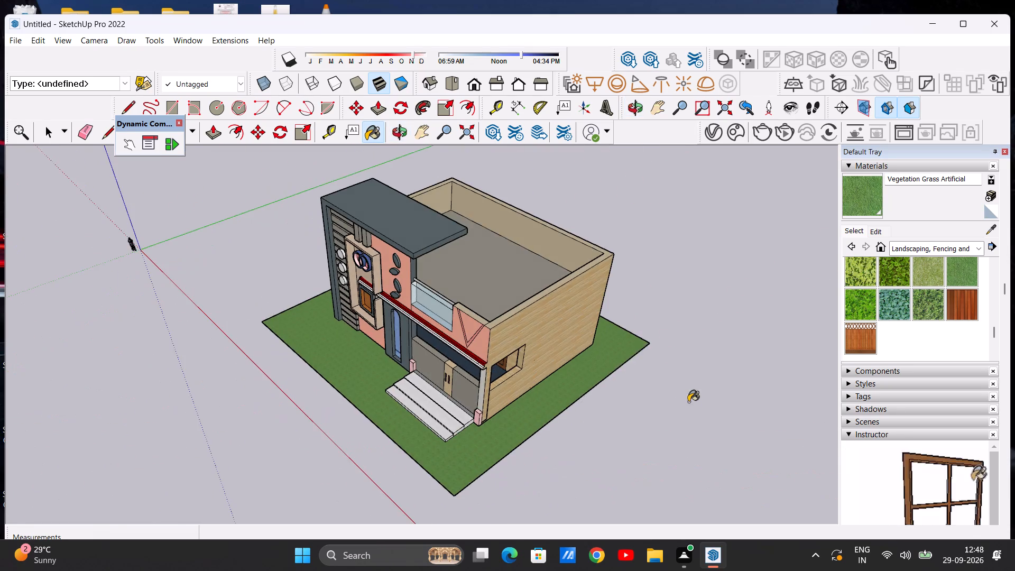
middle_drag(688, 402, 470, 422)
middle_drag(675, 427, 546, 379)
middle_drag(774, 390, 550, 394)
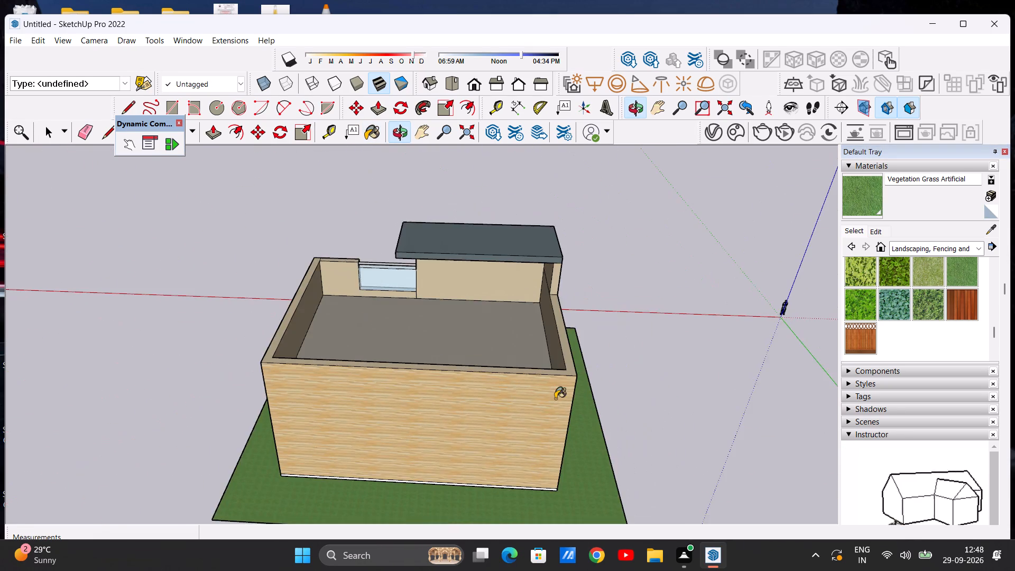
middle_drag(767, 381, 573, 384)
middle_drag(723, 358, 528, 372)
middle_drag(779, 334, 549, 344)
middle_drag(620, 343, 526, 346)
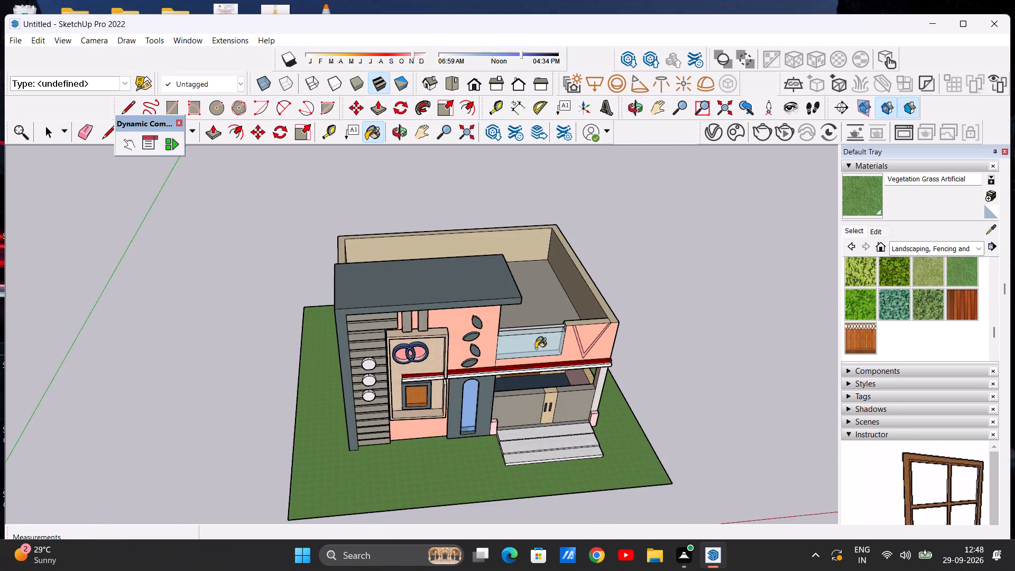
scroll(536, 350, down, 6)
scroll(570, 393, up, 8)
middle_drag(604, 432, 552, 360)
scroll(545, 381, down, 6)
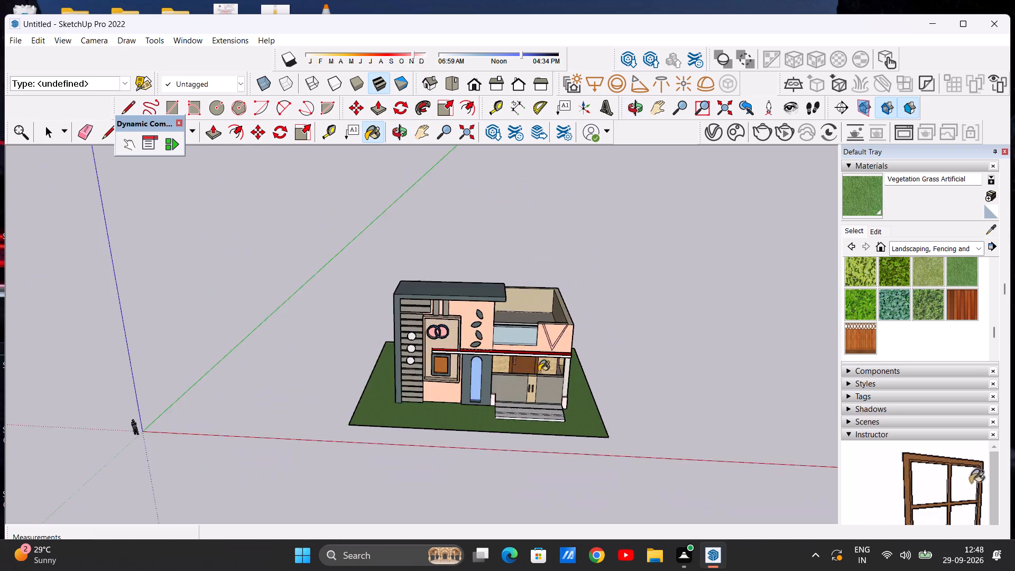
scroll(539, 372, down, 5)
scroll(590, 413, up, 9)
key(space)
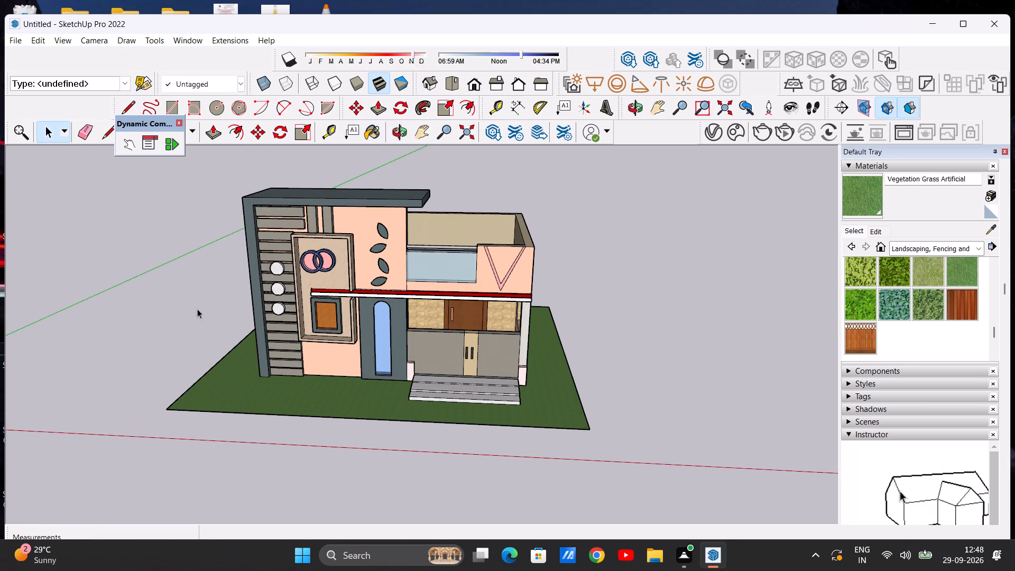
Examine the facade in the standard Front view and the grass ground from a raised front angle.
click(471, 84)
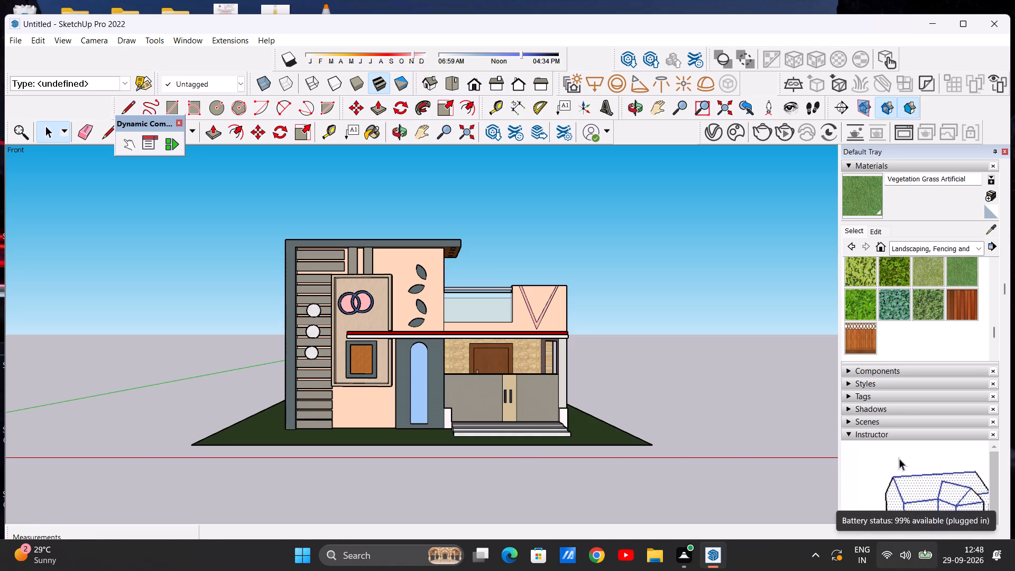
scroll(689, 570, up, 6)
scroll(695, 570, down, 4)
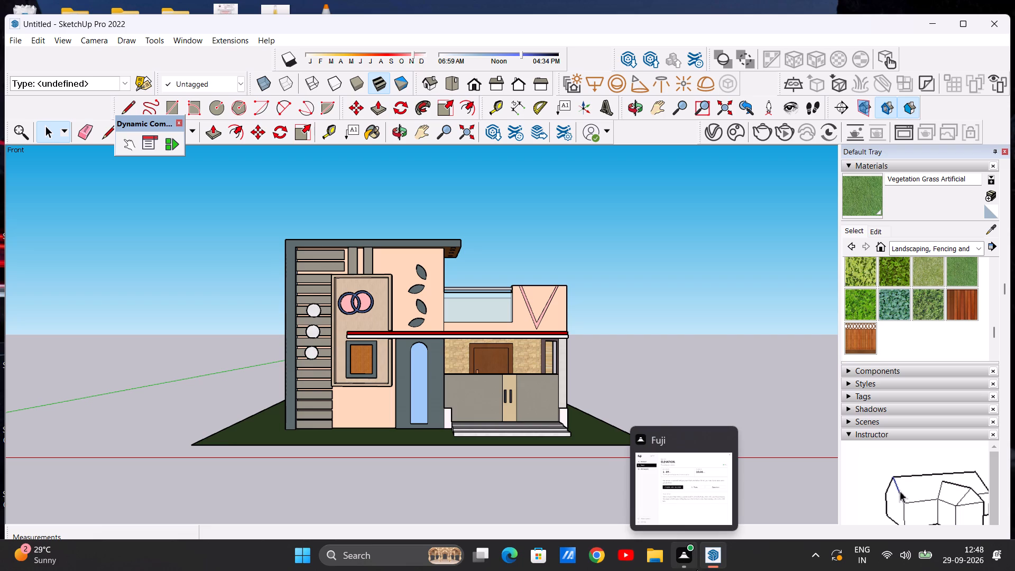
scroll(576, 397, up, 5)
scroll(697, 412, down, 6)
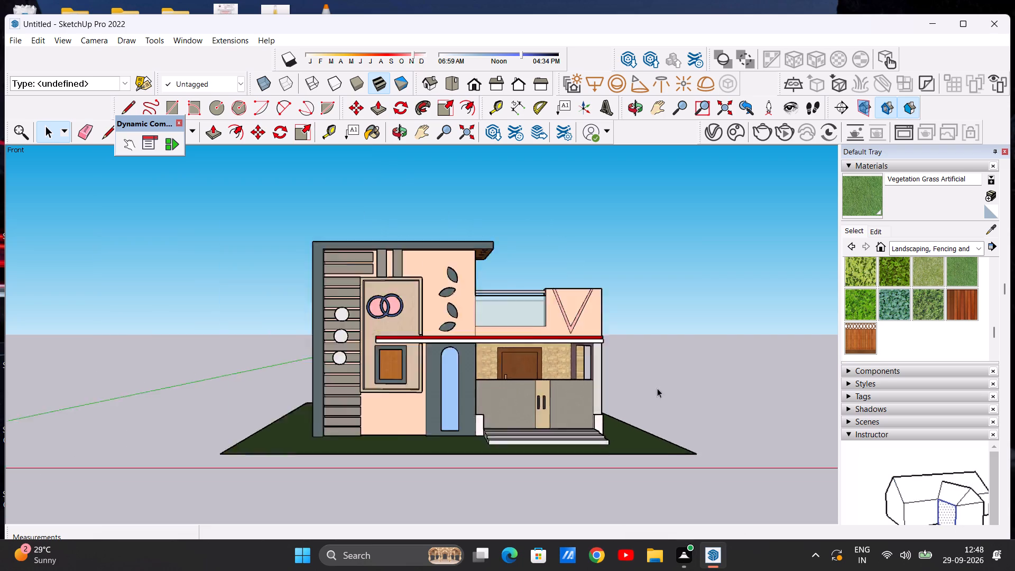
scroll(657, 388, down, 4)
middle_drag(506, 480, 482, 570)
scroll(530, 430, up, 8)
scroll(626, 417, down, 6)
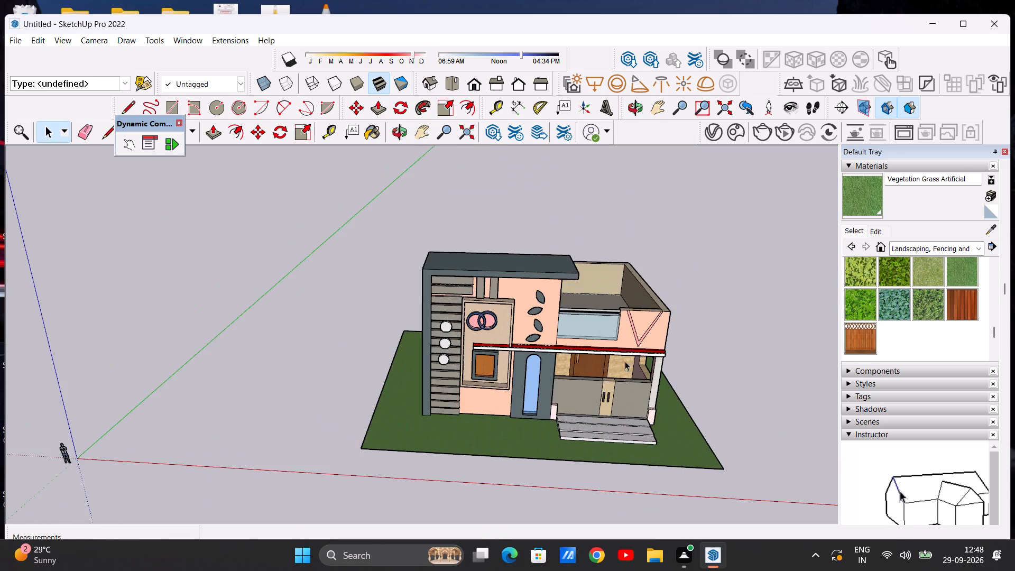
scroll(625, 361, down, 5)
middle_drag(615, 372, 625, 487)
scroll(647, 407, up, 5)
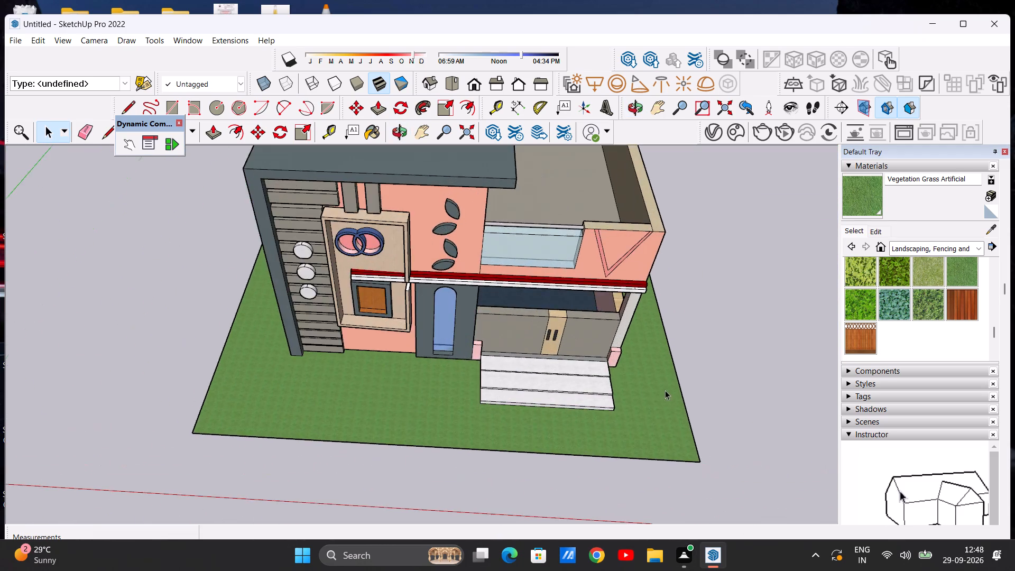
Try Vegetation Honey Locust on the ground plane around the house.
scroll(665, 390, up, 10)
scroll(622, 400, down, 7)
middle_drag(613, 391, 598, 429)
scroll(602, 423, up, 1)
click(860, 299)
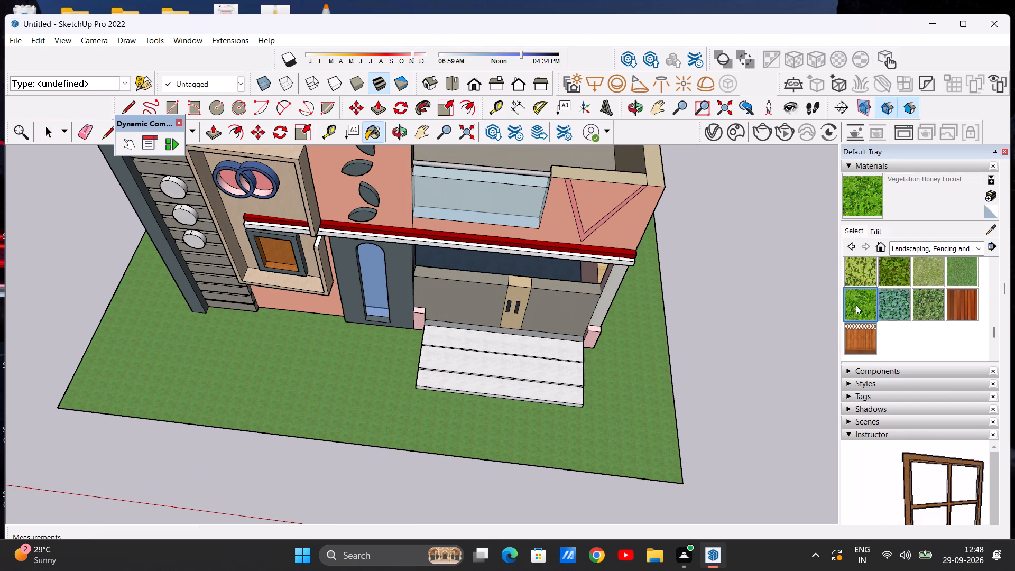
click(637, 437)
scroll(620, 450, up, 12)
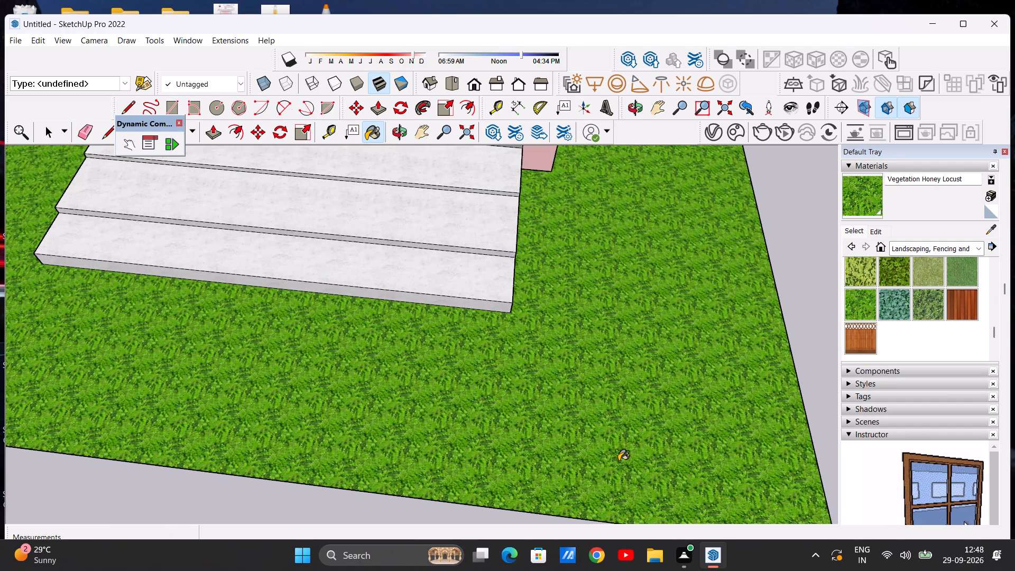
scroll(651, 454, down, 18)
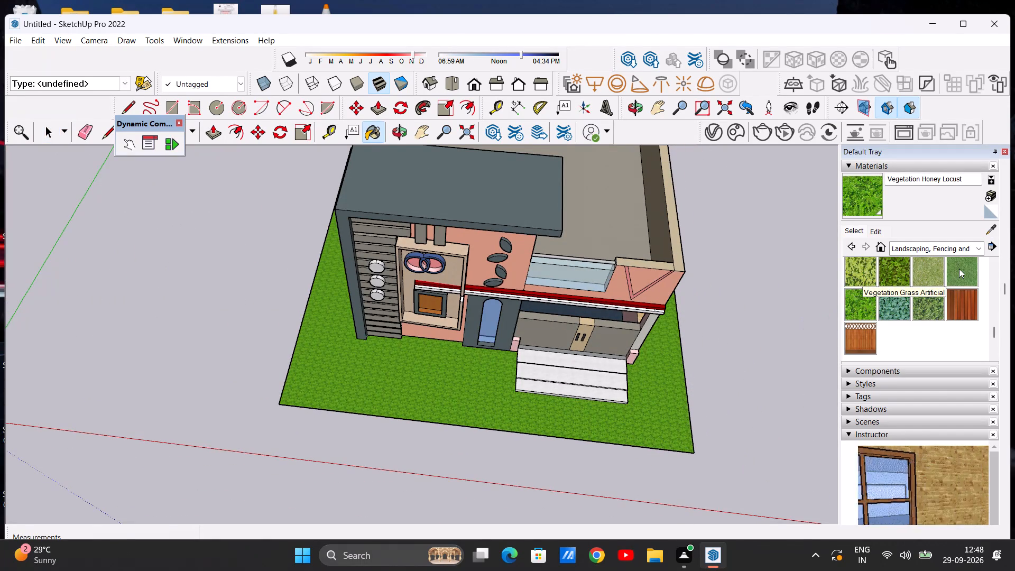
Repaint the ground plane around the house with Vegetation Grass Artificial.
click(959, 269)
click(644, 419)
scroll(666, 389, down, 5)
scroll(596, 435, up, 6)
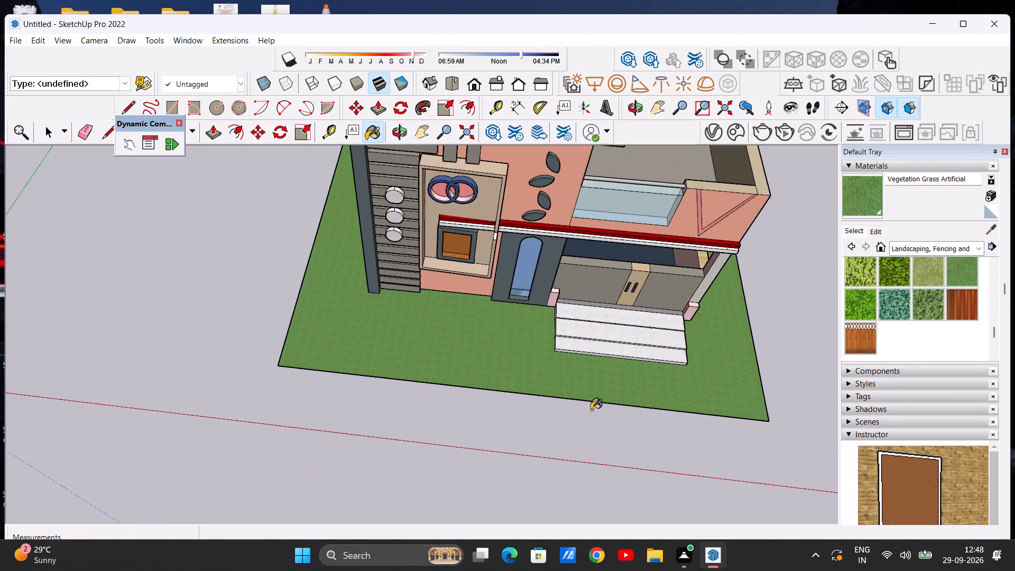
scroll(591, 410, up, 9)
scroll(658, 383, down, 13)
middle_drag(671, 402, 674, 335)
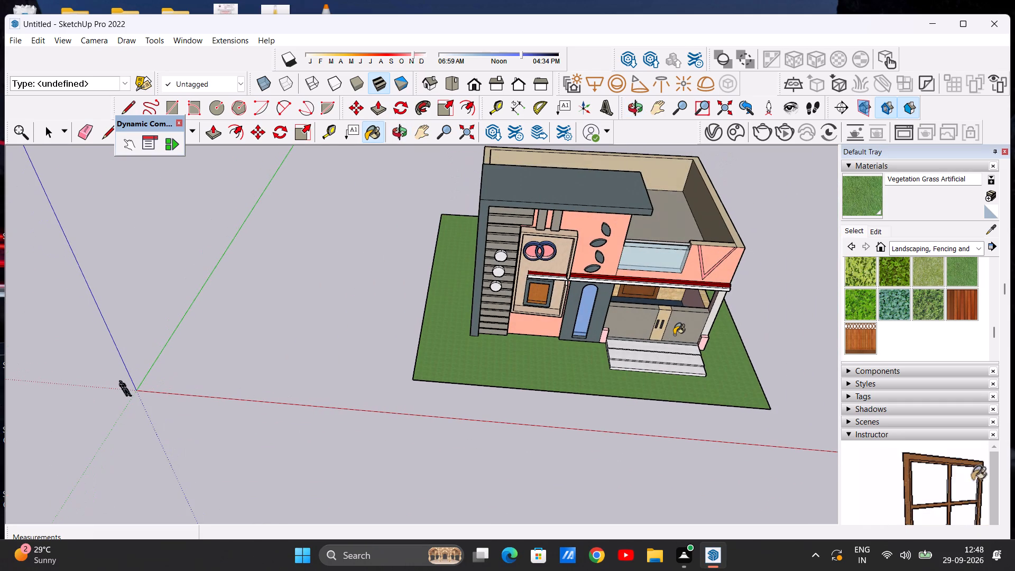
key(space)
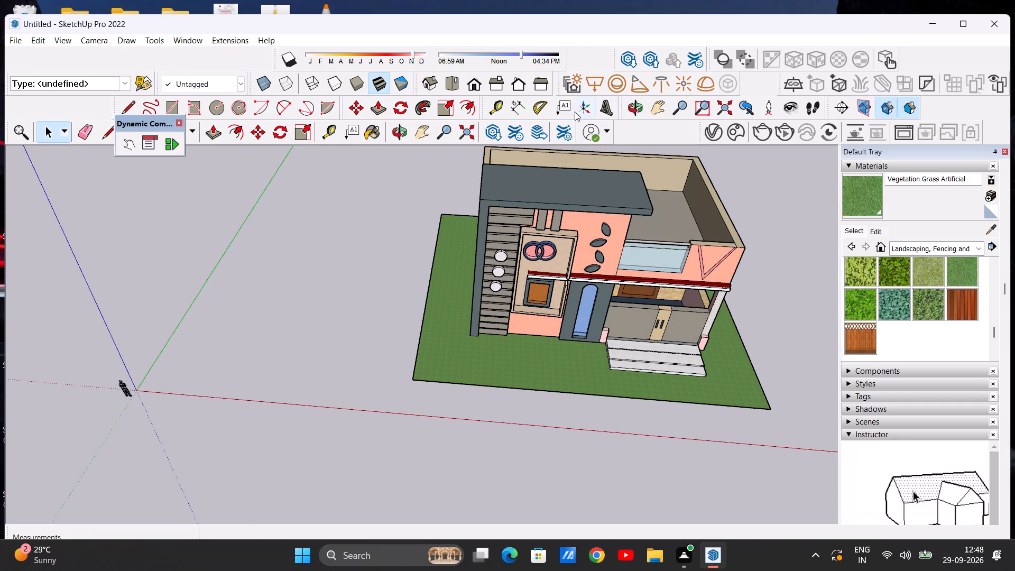
Examine the facade, front steps and grass ground in the standard Front view and from raised front angles.
click(474, 83)
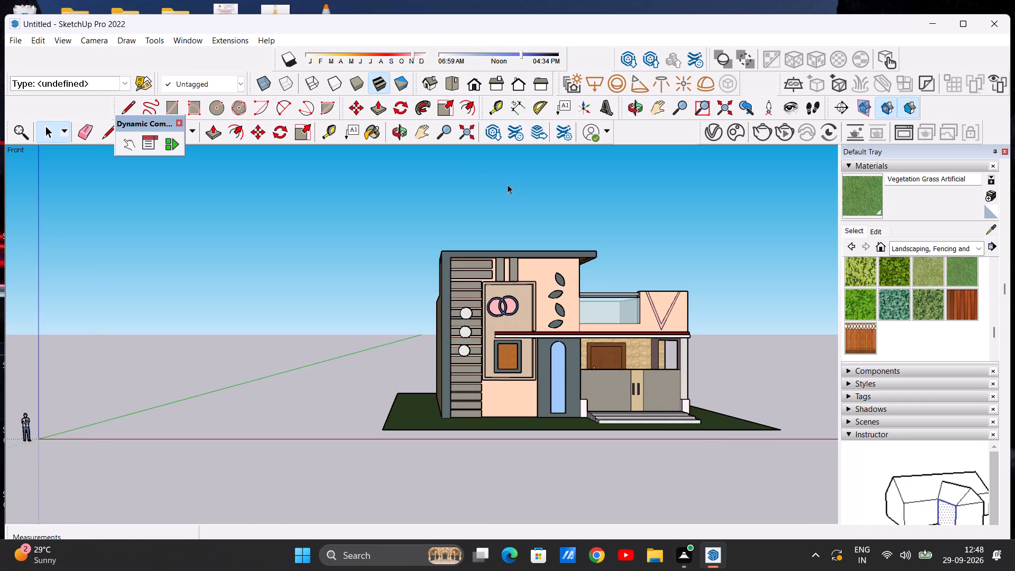
scroll(531, 197, down, 5)
scroll(652, 360, up, 6)
middle_drag(611, 316, 610, 393)
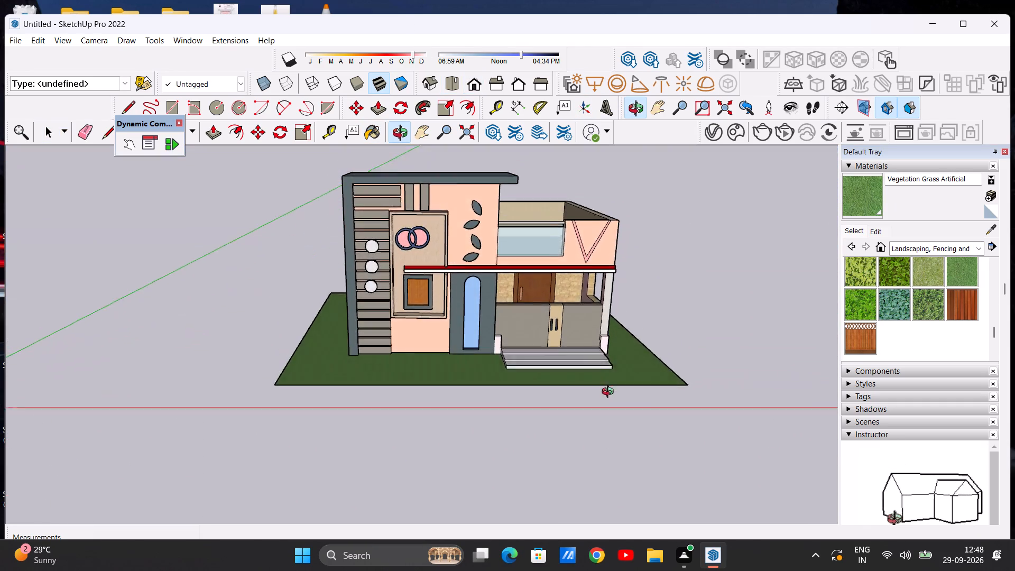
middle_drag(610, 393, 589, 428)
scroll(636, 380, up, 14)
scroll(657, 370, down, 9)
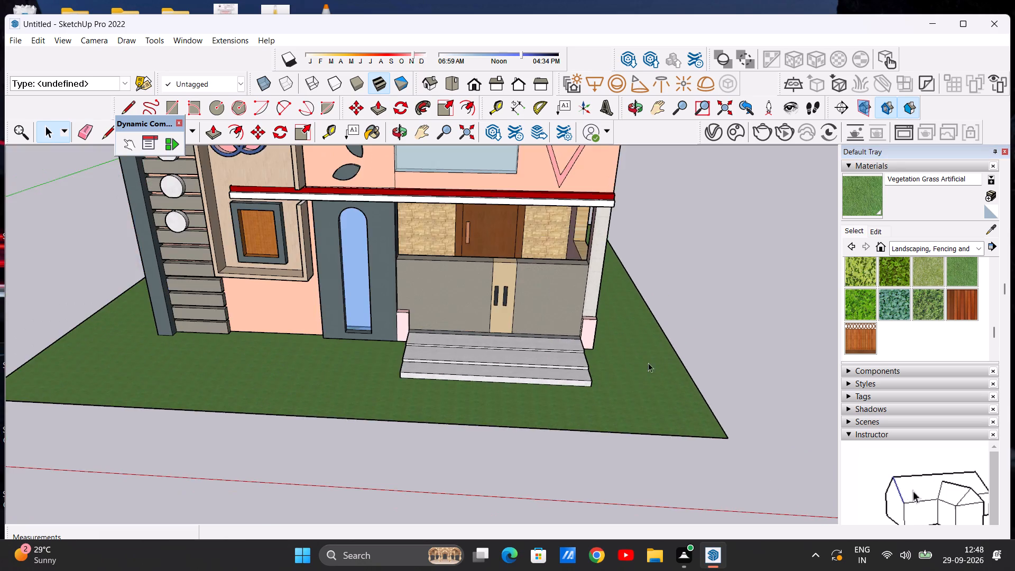
scroll(594, 384, up, 8)
scroll(641, 374, down, 19)
scroll(632, 356, up, 6)
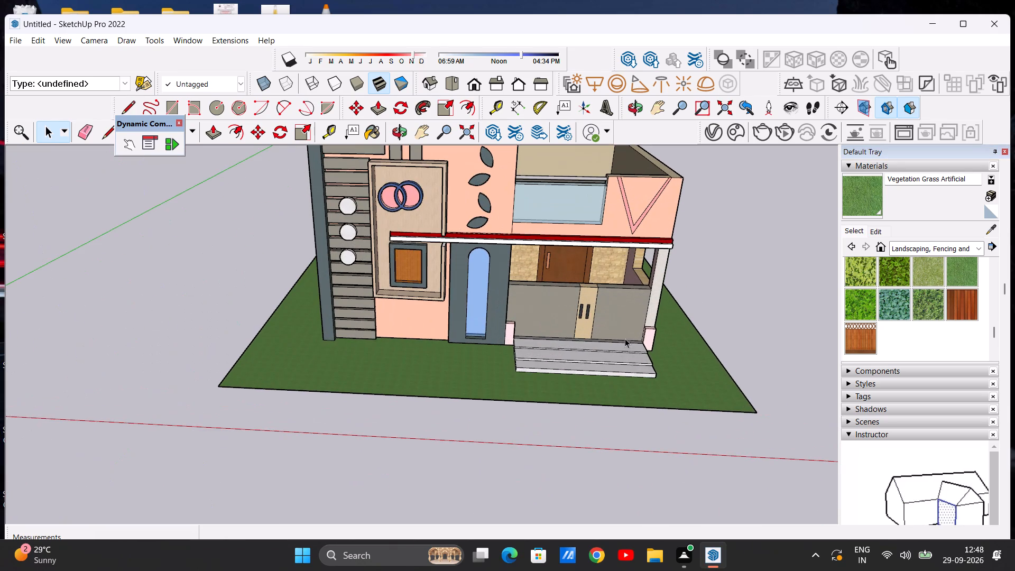
click(473, 83)
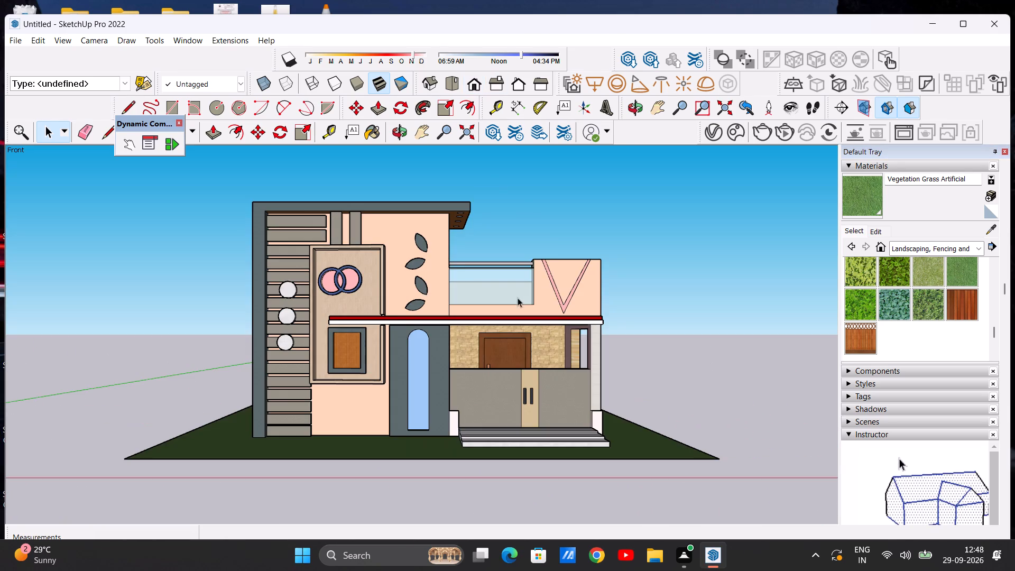
scroll(537, 290, down, 6)
scroll(521, 310, up, 6)
scroll(662, 279, down, 6)
middle_drag(671, 324, 667, 374)
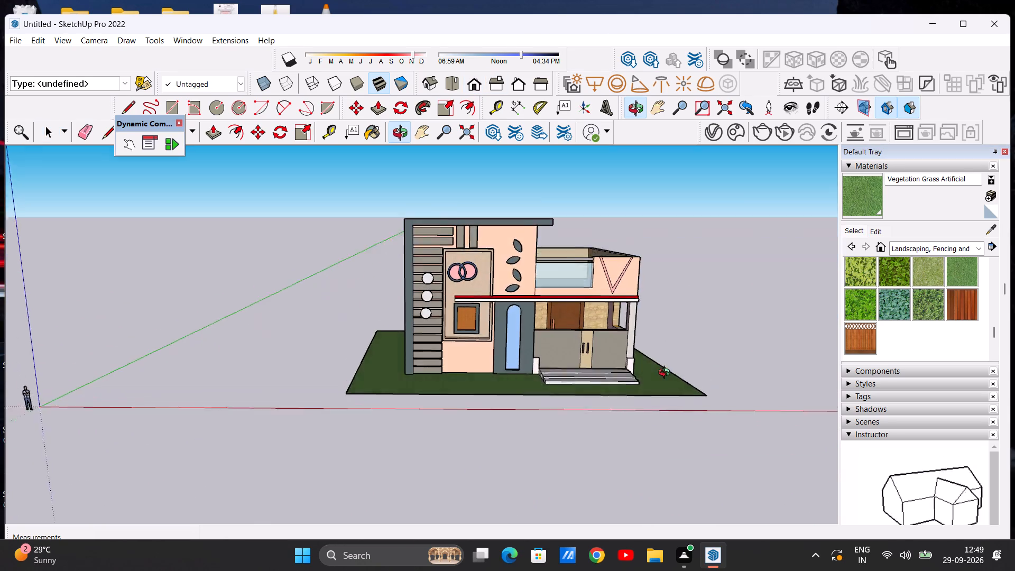
middle_drag(667, 374, 637, 418)
scroll(663, 384, up, 6)
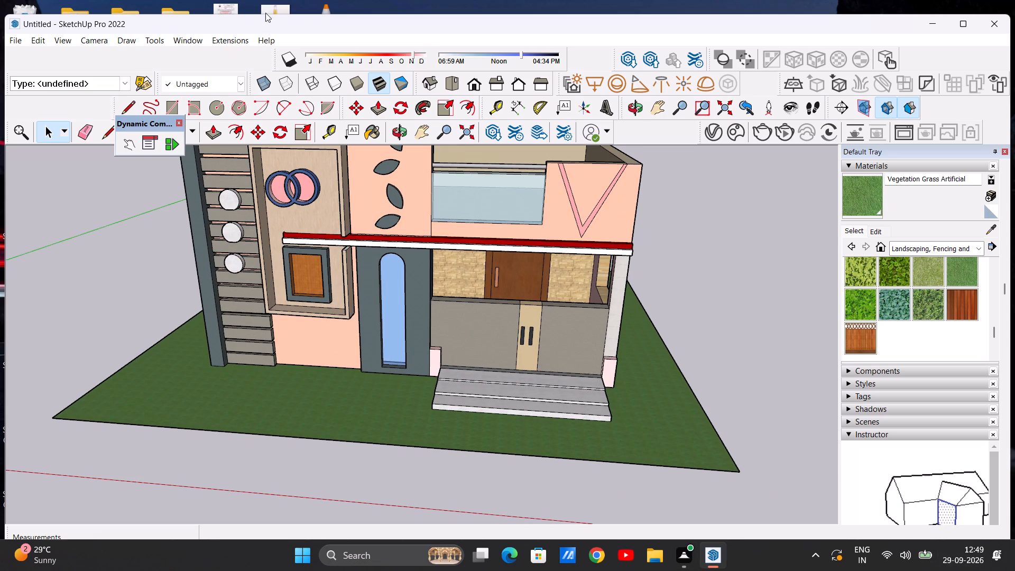
Examine the ground plane's underside and the porch ceiling from below.
scroll(398, 312, down, 6)
scroll(420, 337, up, 6)
middle_drag(479, 257, 473, 244)
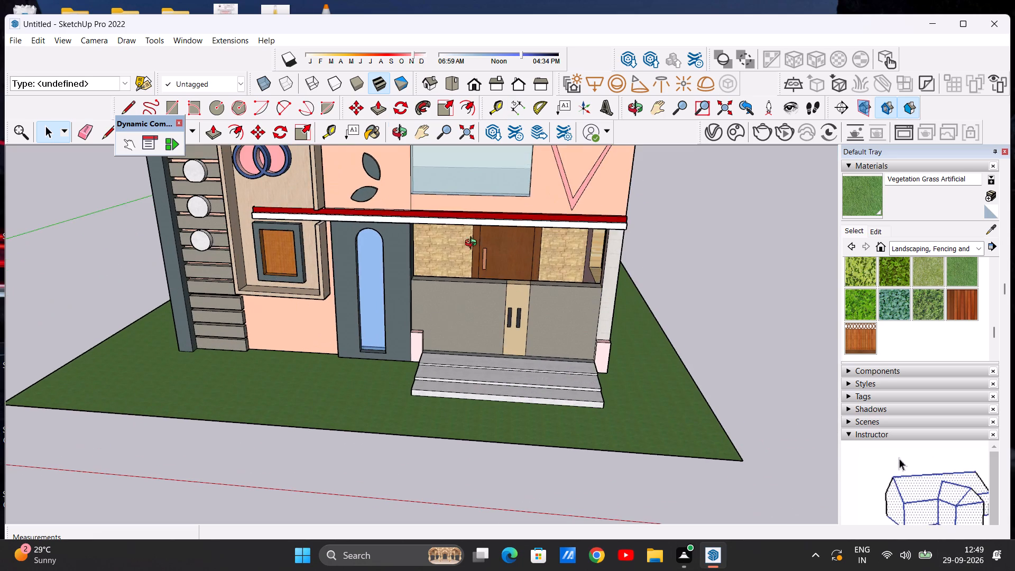
middle_drag(473, 244, 513, 105)
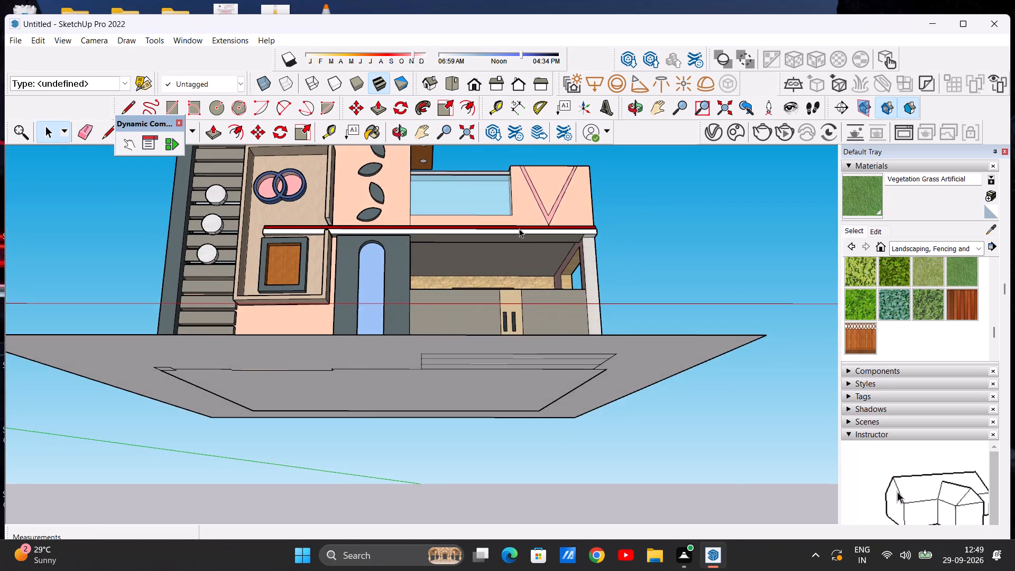
scroll(513, 246, up, 14)
scroll(547, 238, down, 19)
middle_drag(504, 245, 472, 412)
scroll(540, 346, down, 5)
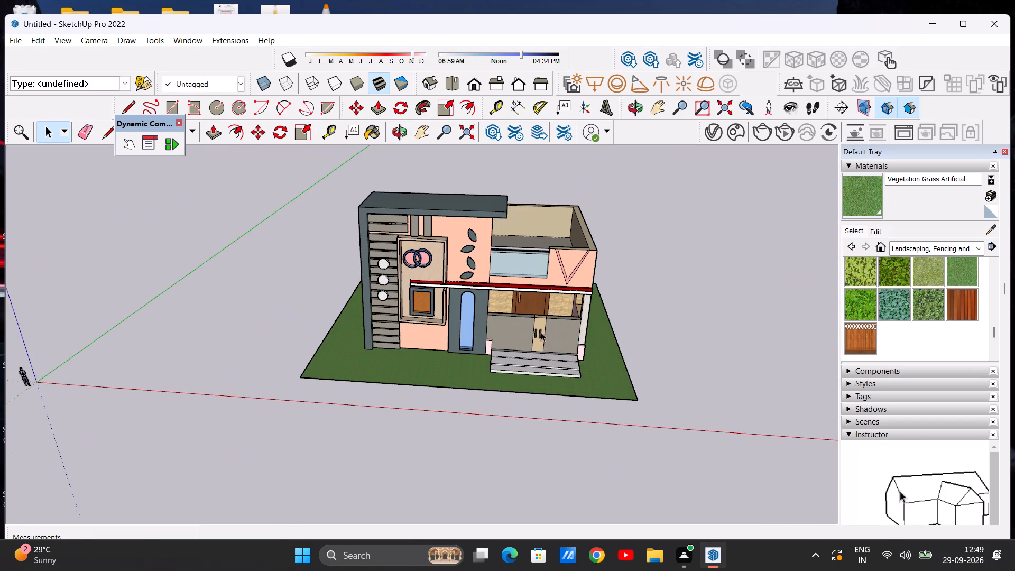
Examine the facade details, the porch with its front steps, and the side wall with the window opening.
scroll(465, 260, up, 4)
middle_drag(478, 323, 486, 285)
scroll(487, 287, up, 1)
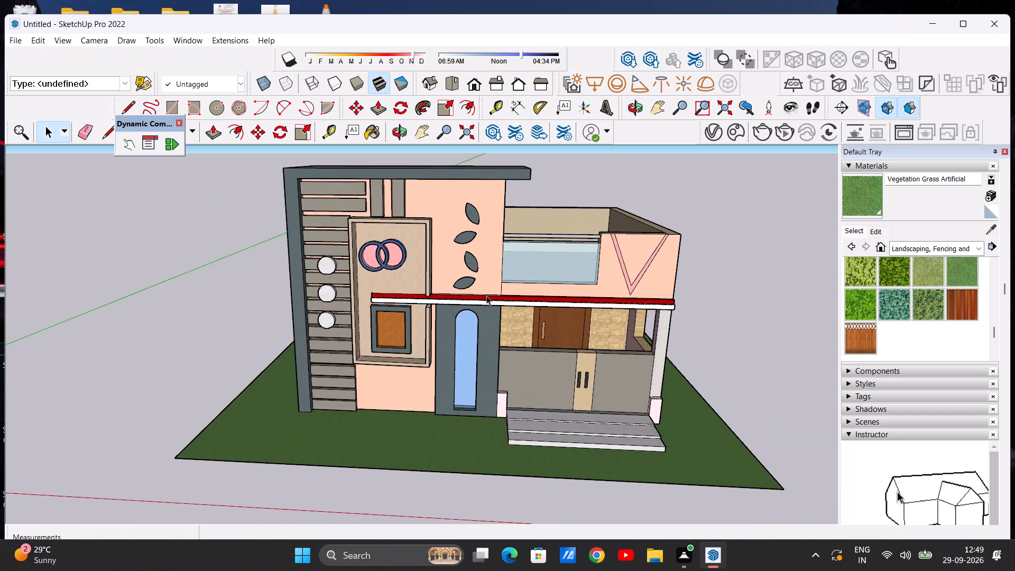
scroll(485, 326, down, 4)
scroll(485, 287, up, 7)
scroll(466, 280, down, 6)
scroll(492, 282, up, 6)
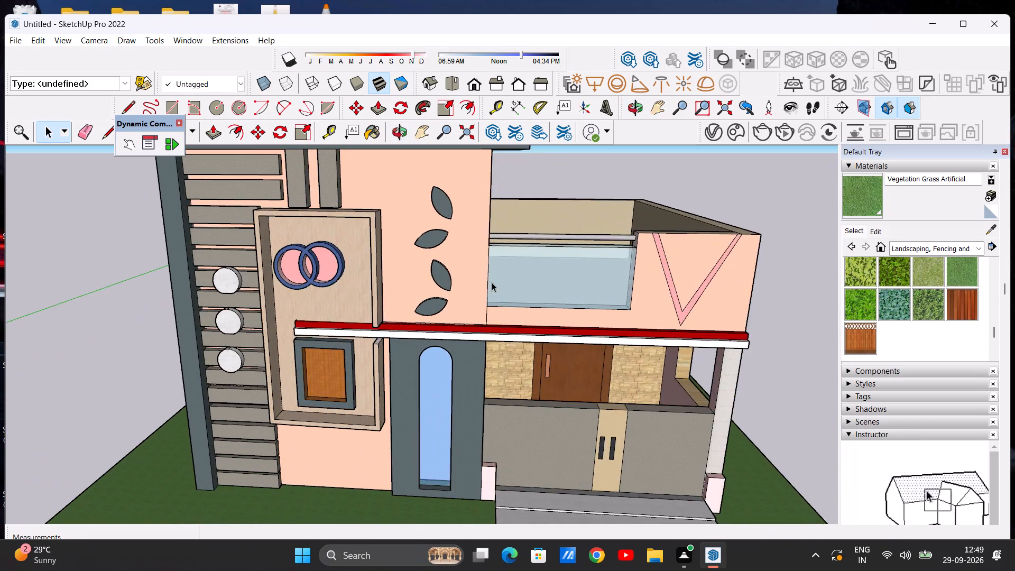
scroll(487, 278, down, 4)
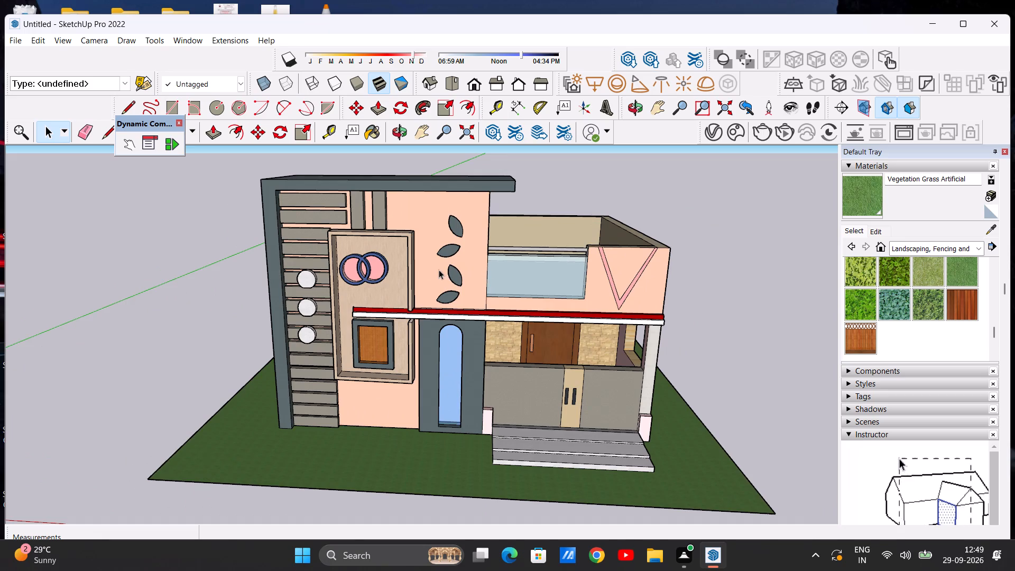
scroll(422, 267, down, 2)
scroll(416, 352, up, 5)
scroll(411, 333, down, 4)
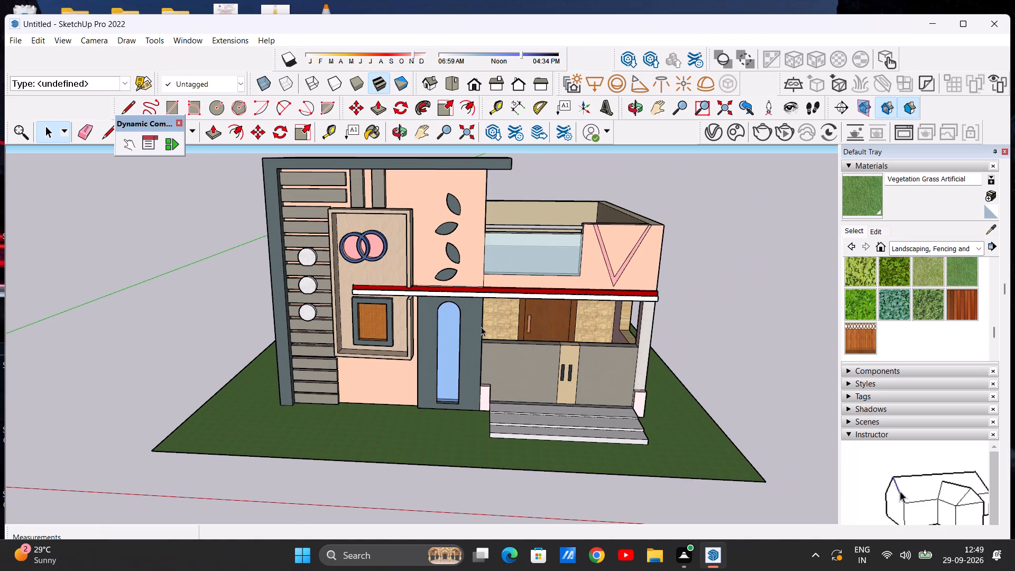
scroll(484, 349, up, 1)
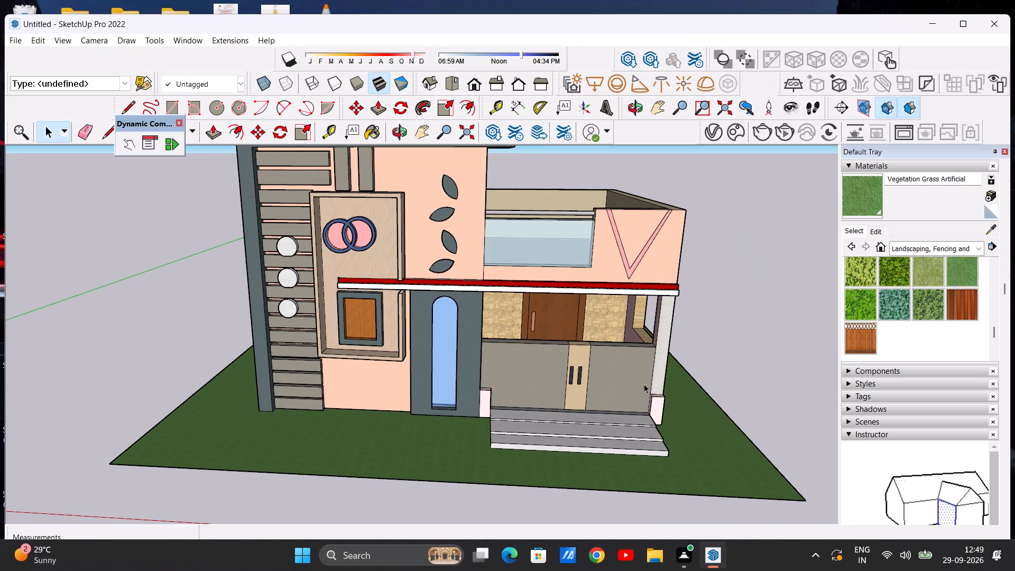
scroll(517, 389, up, 4)
middle_drag(599, 372, 628, 417)
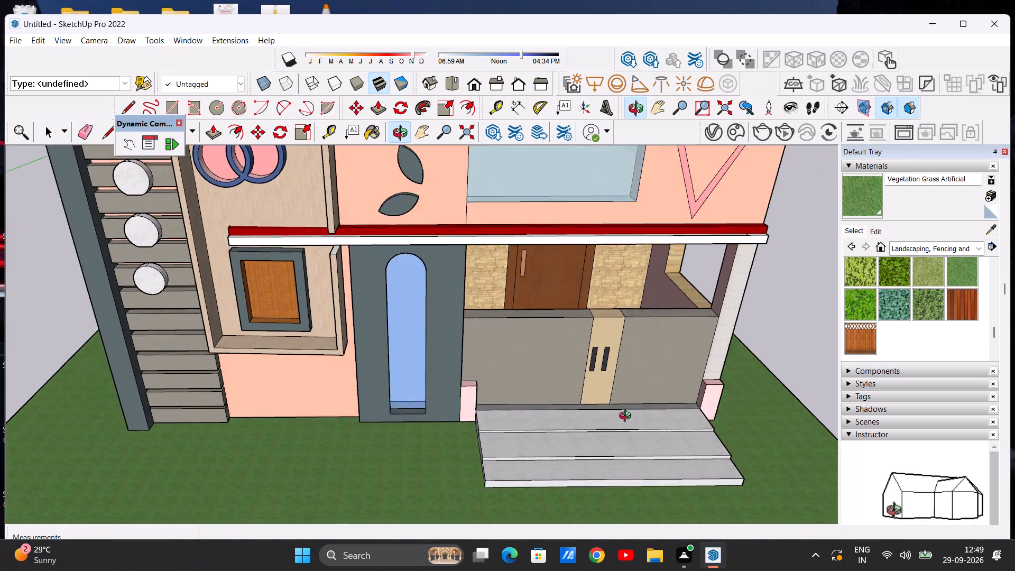
middle_drag(628, 417, 264, 409)
middle_drag(476, 439, 381, 380)
scroll(413, 383, down, 6)
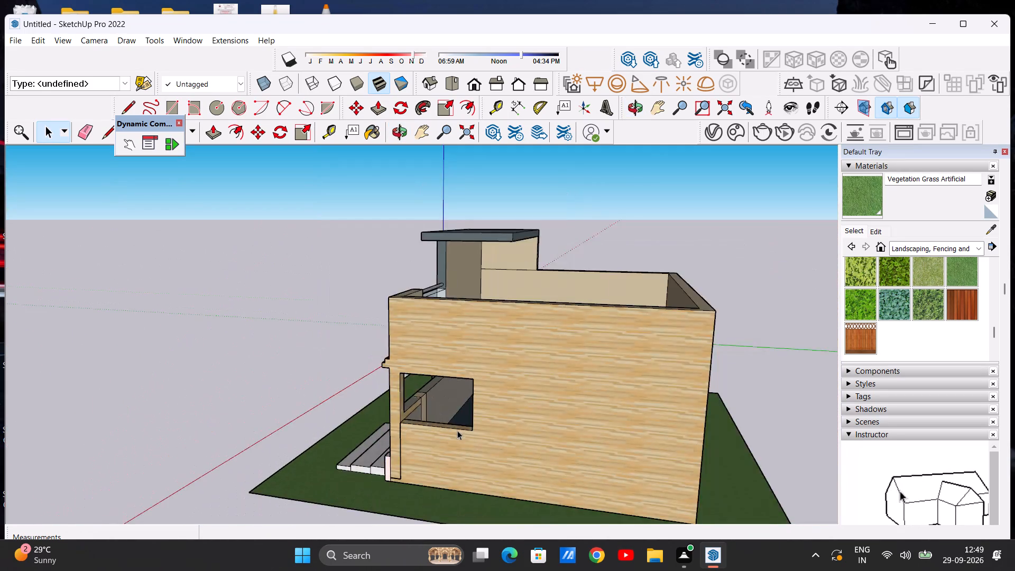
Examine the porch's half wall and front steps up close, then the whole house from a raised front angle.
middle_drag(454, 430, 384, 416)
scroll(378, 403, up, 20)
scroll(378, 403, up, 3)
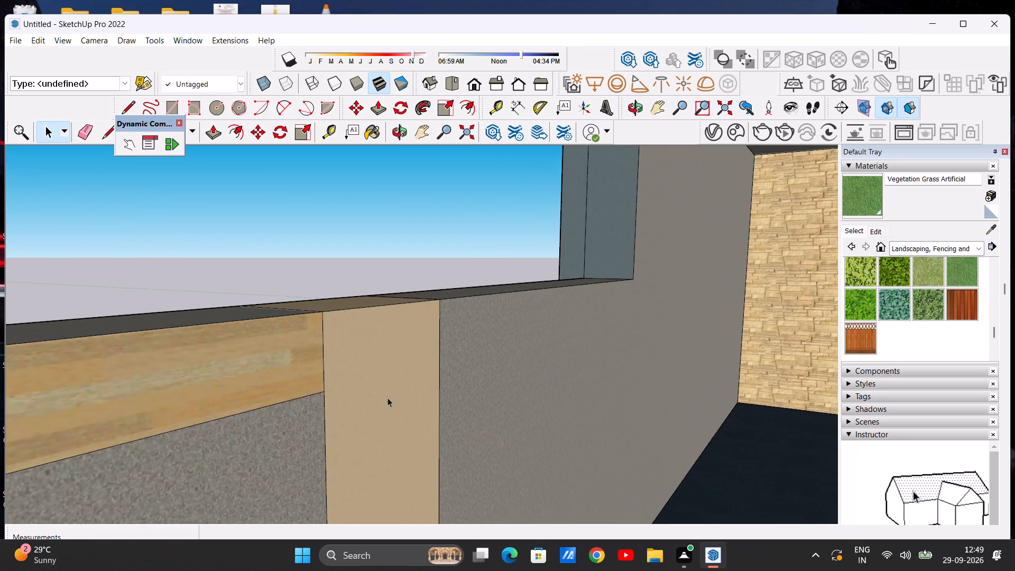
scroll(526, 388, down, 11)
middle_drag(453, 377, 669, 380)
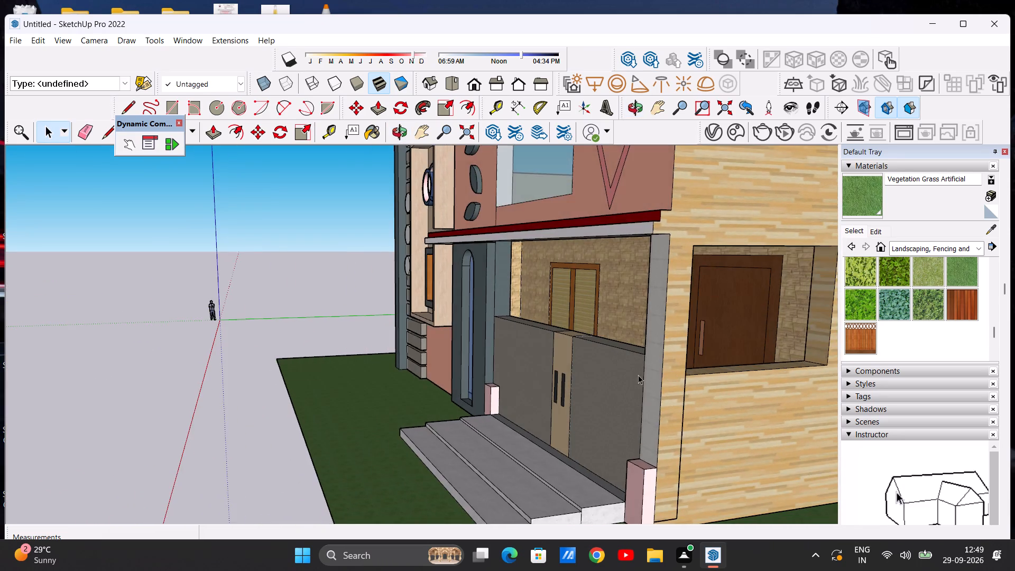
middle_drag(521, 377, 797, 453)
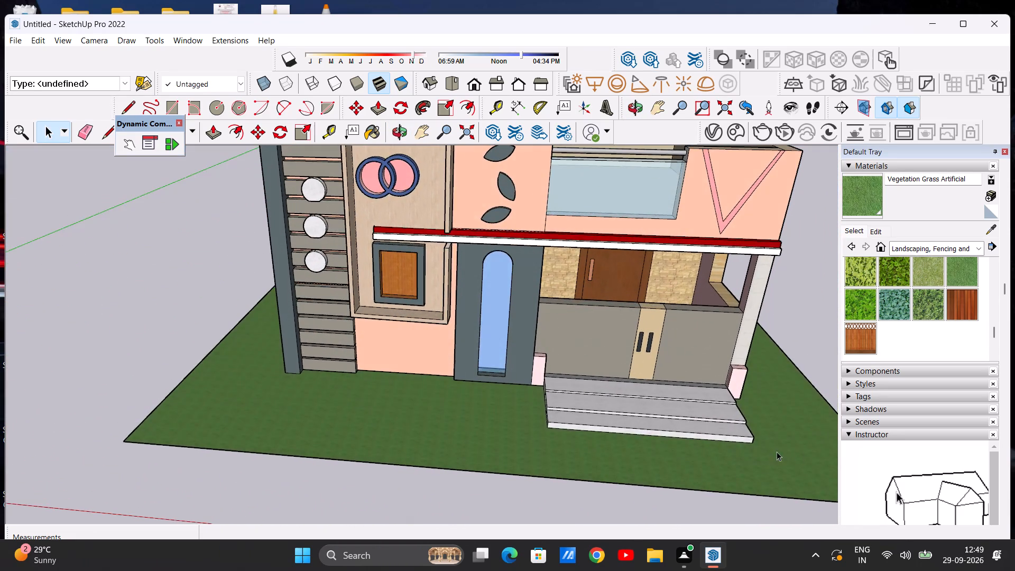
scroll(557, 404, down, 8)
middle_drag(583, 420, 587, 397)
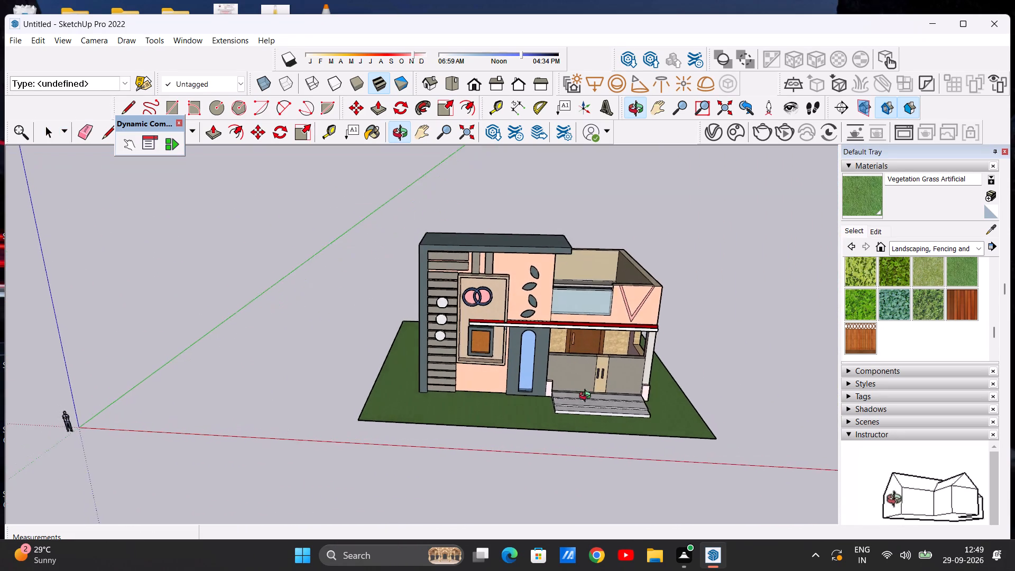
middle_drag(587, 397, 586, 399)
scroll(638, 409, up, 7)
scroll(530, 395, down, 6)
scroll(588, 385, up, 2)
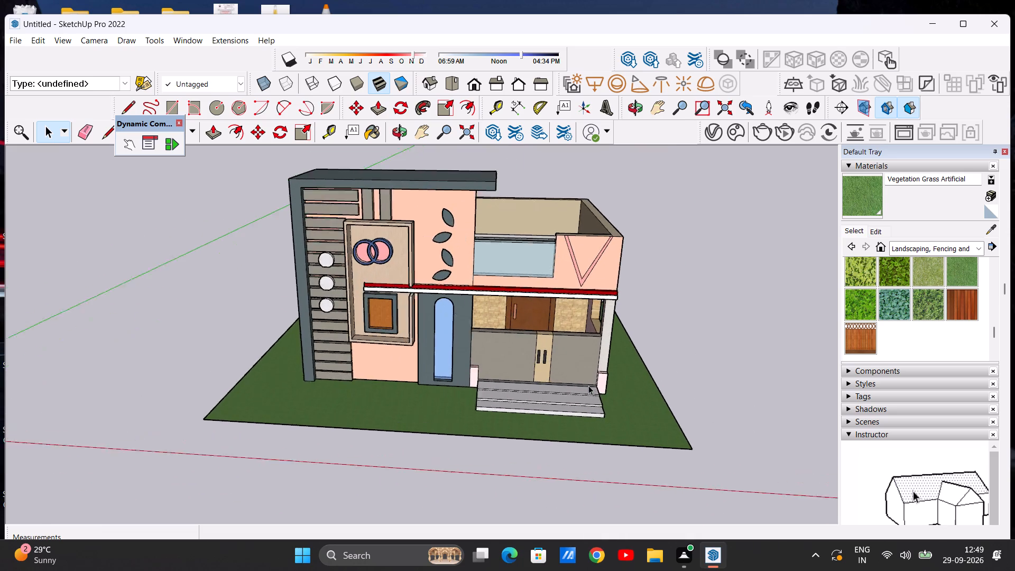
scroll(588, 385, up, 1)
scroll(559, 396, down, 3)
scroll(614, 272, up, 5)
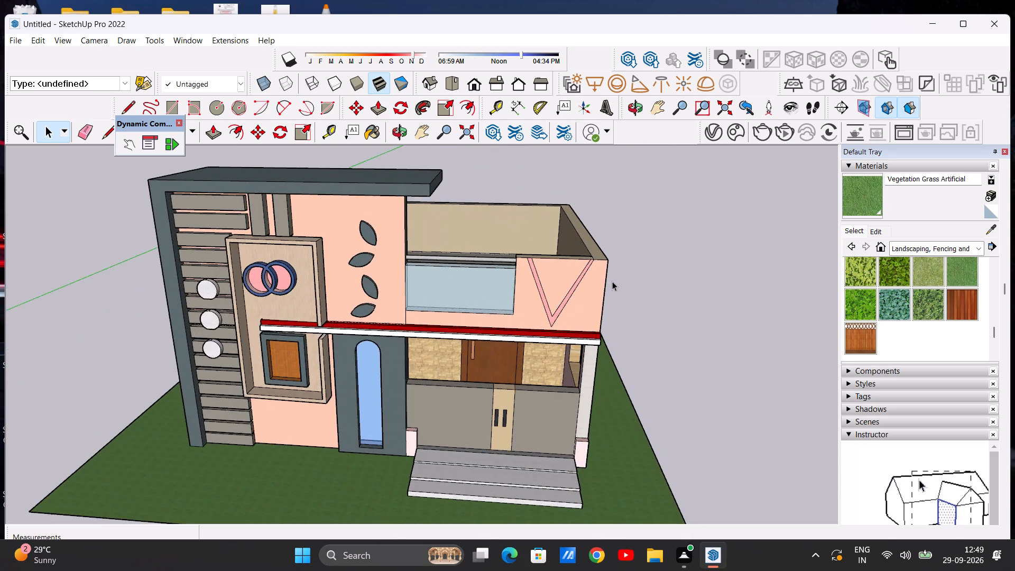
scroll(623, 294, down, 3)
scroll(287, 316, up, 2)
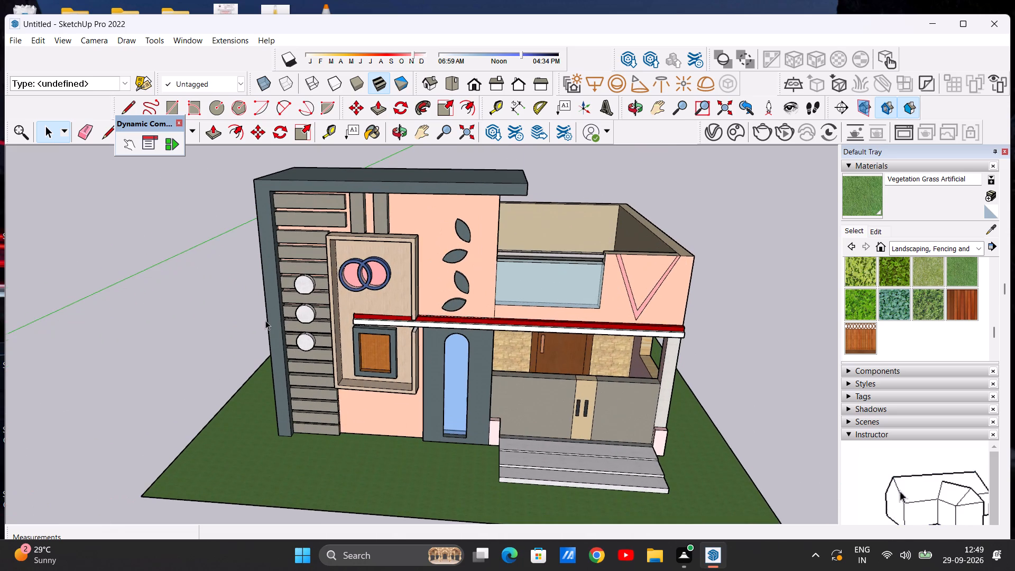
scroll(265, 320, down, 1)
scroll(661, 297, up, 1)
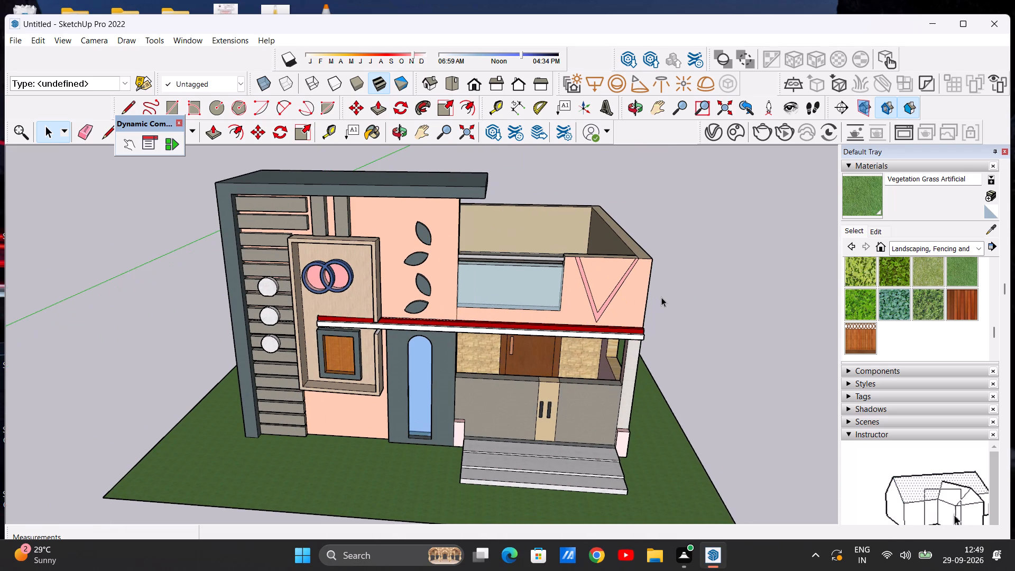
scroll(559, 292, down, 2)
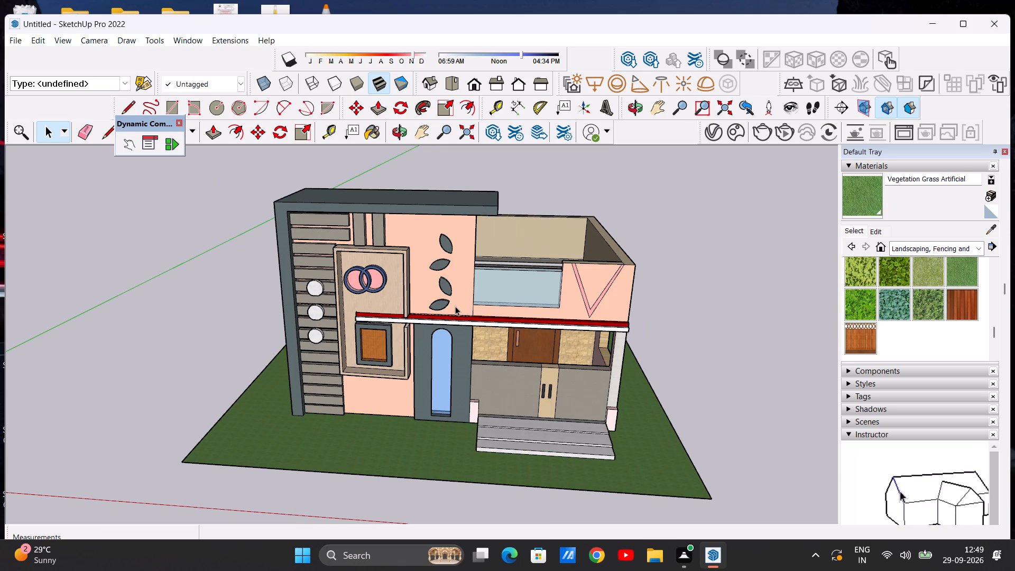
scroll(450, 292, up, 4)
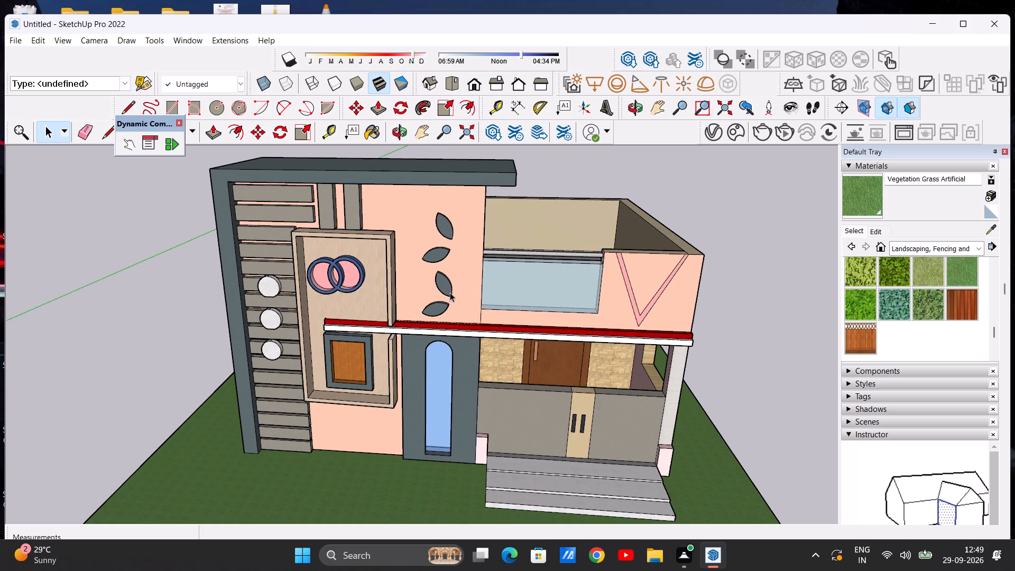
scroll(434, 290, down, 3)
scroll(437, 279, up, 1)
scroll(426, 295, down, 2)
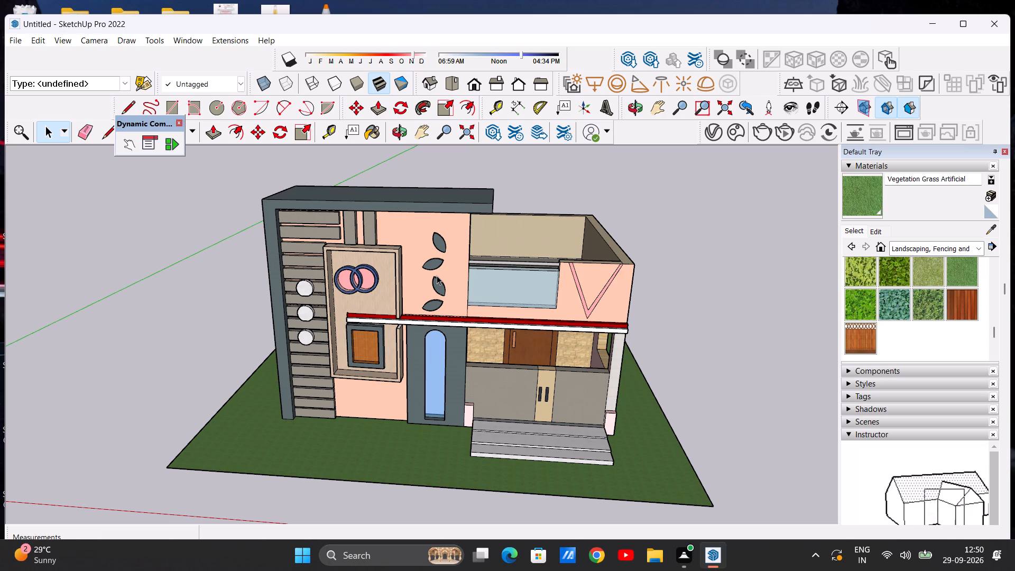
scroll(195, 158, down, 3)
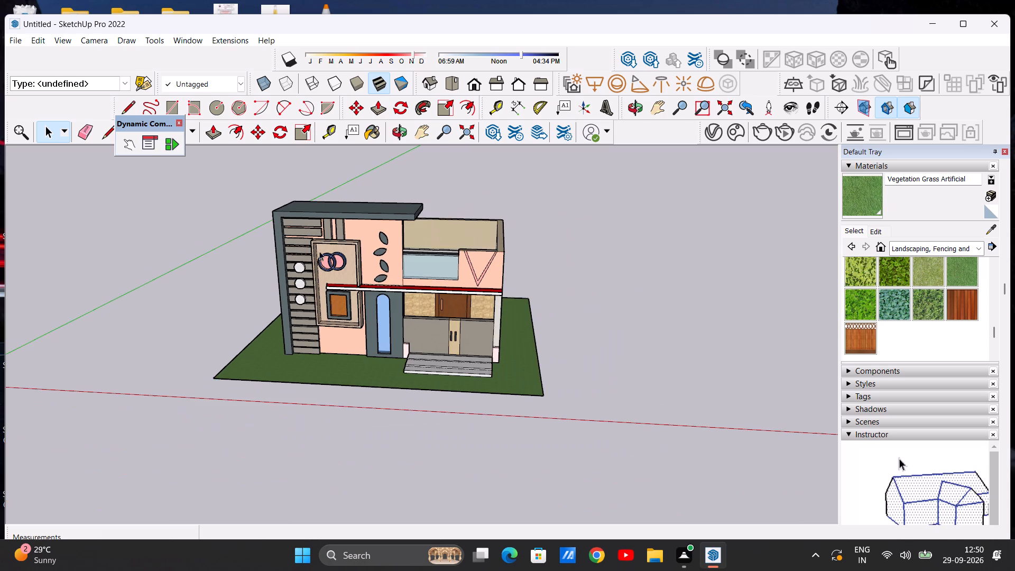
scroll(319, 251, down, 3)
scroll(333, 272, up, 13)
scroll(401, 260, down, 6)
Examine both side walls, the roof terrace behind its parapet, and the facade and ground plane from below.
middle_drag(253, 279, 419, 285)
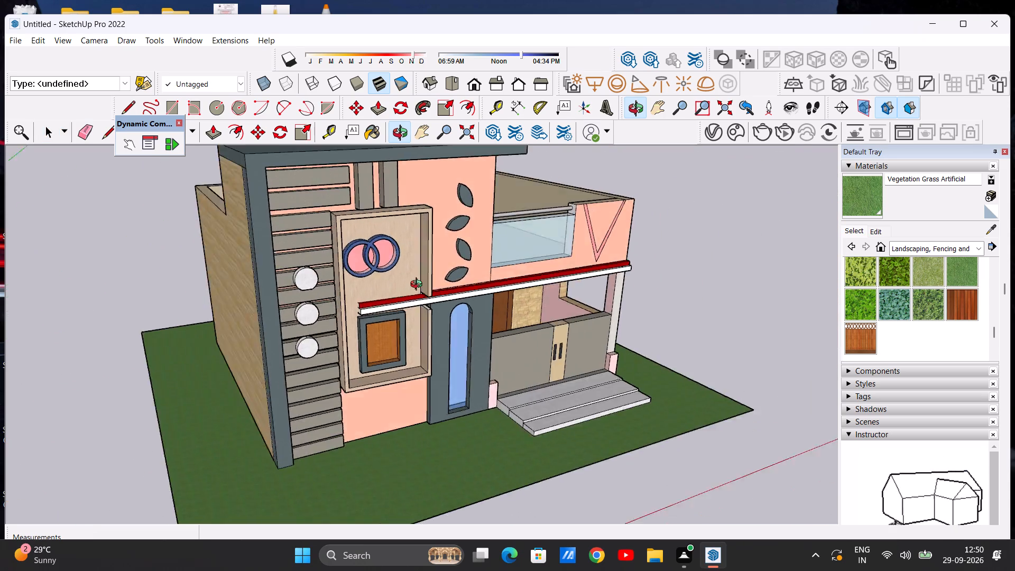
middle_drag(419, 285, 158, 285)
middle_drag(496, 366, 198, 369)
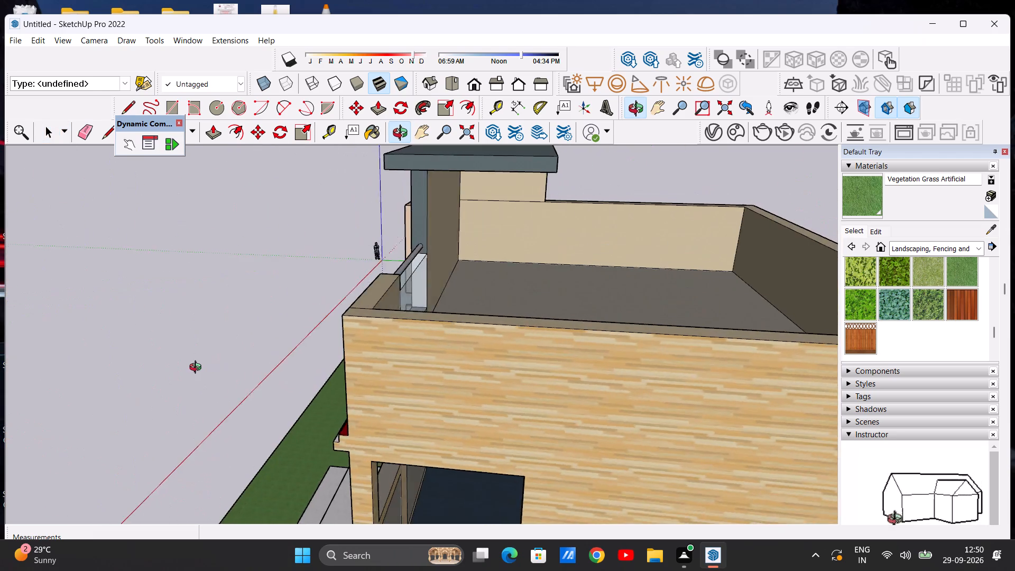
middle_drag(198, 369, 612, 235)
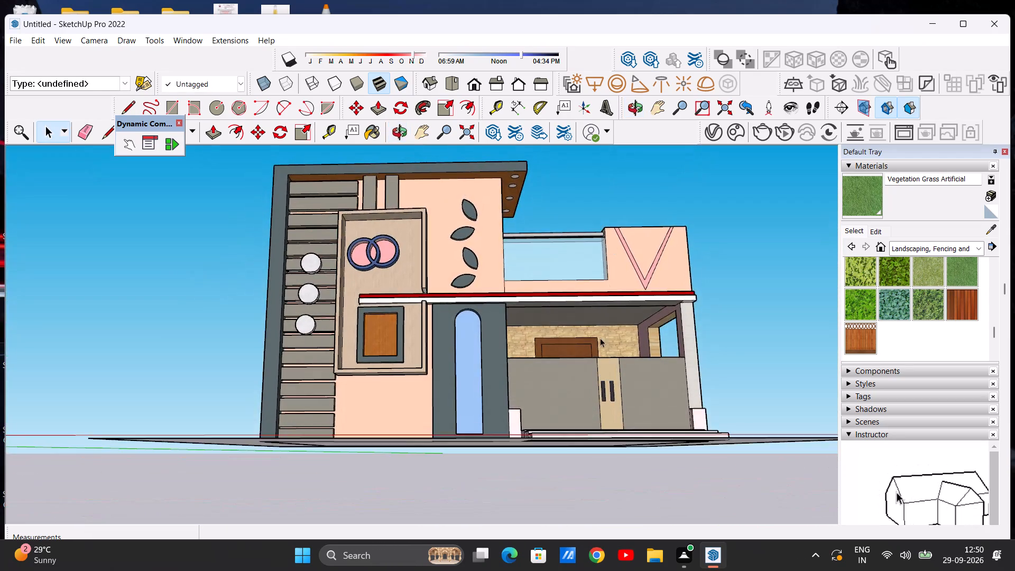
middle_drag(600, 338, 589, 292)
scroll(585, 305, up, 15)
scroll(564, 316, down, 9)
scroll(562, 313, up, 1)
scroll(562, 313, down, 10)
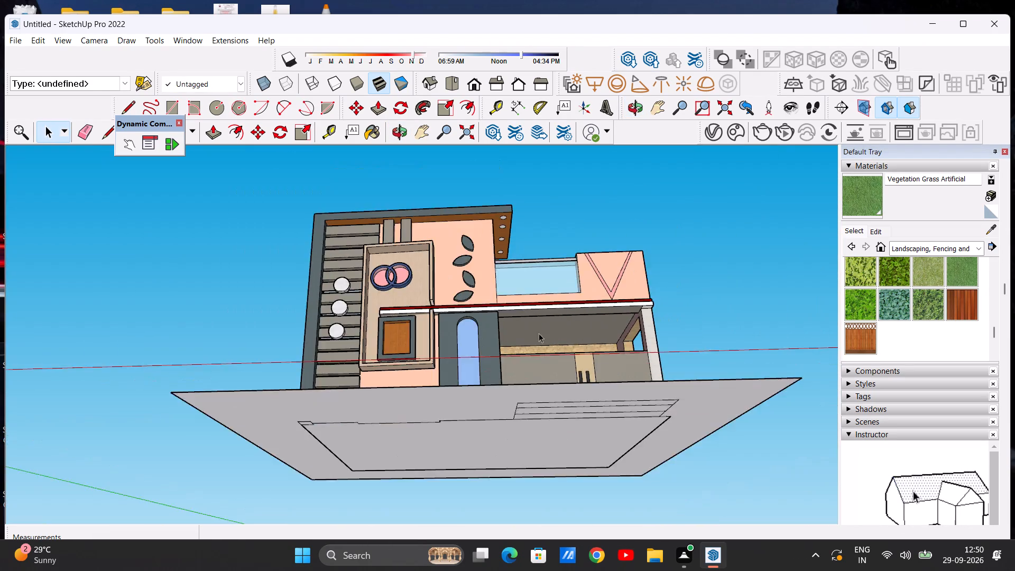
middle_drag(533, 339, 522, 519)
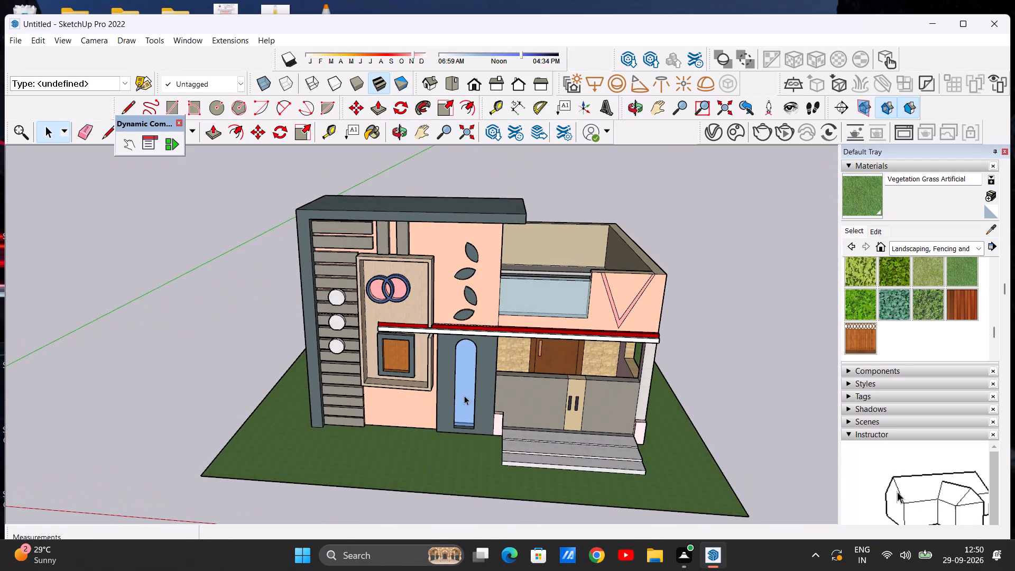
Examine the porch entrance, the side wall and the stone-clad porch interior through the side window opening.
scroll(464, 382, up, 6)
scroll(433, 356, down, 9)
scroll(568, 353, up, 10)
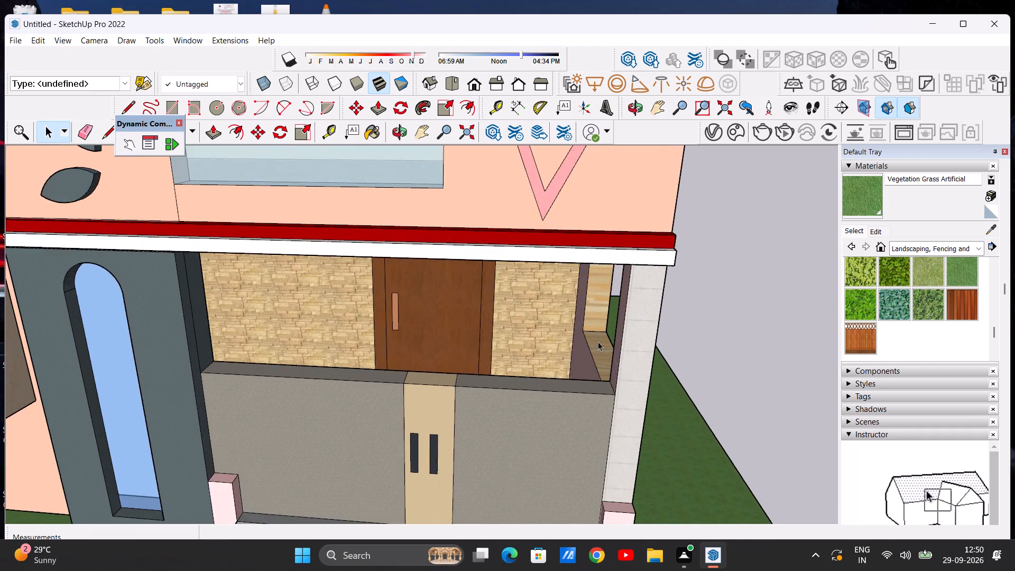
scroll(593, 341, down, 12)
middle_drag(616, 352, 277, 317)
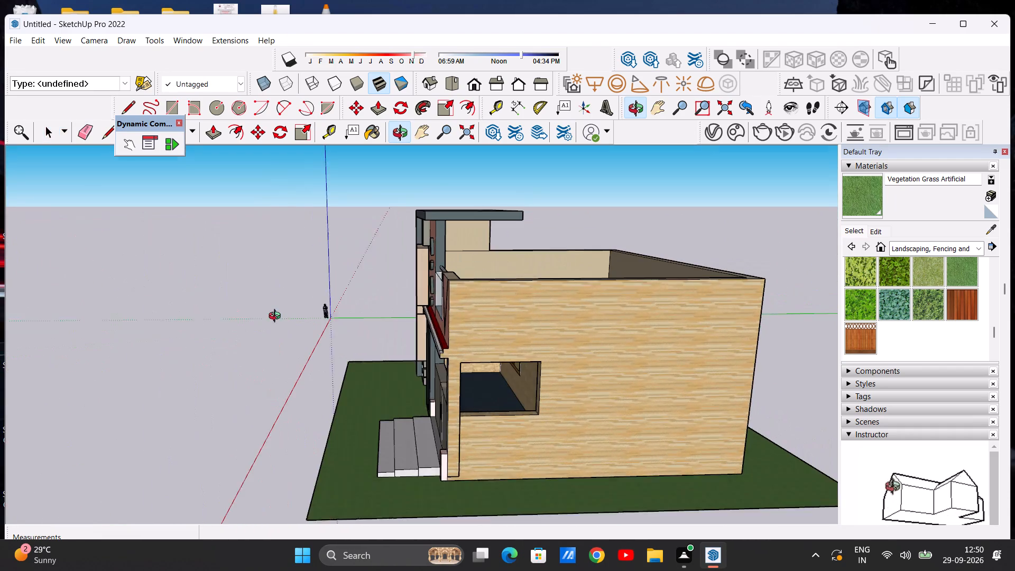
middle_drag(277, 317, 274, 318)
scroll(549, 343, up, 19)
scroll(495, 412, up, 7)
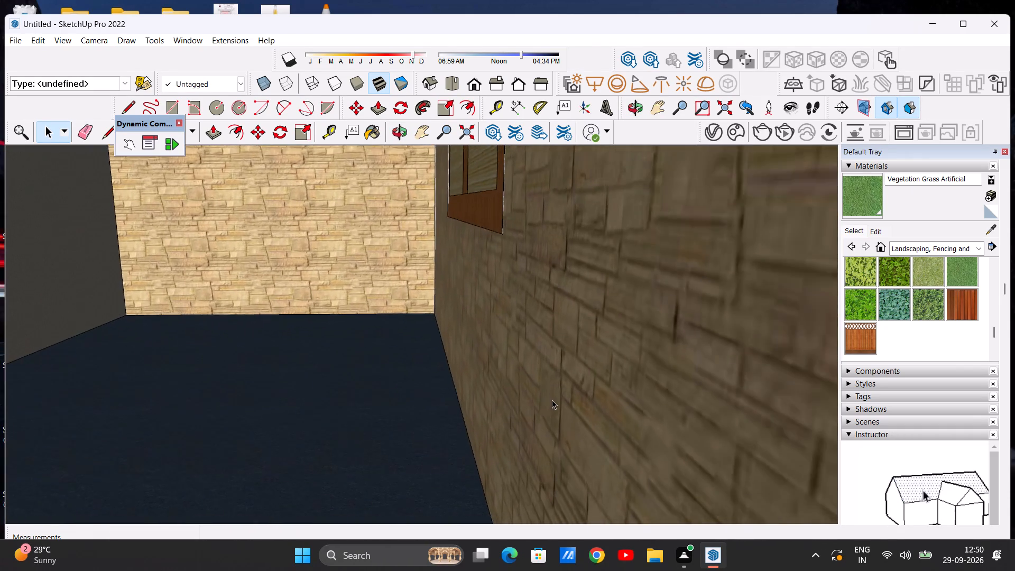
scroll(552, 400, up, 2)
scroll(547, 399, down, 20)
scroll(547, 399, down, 8)
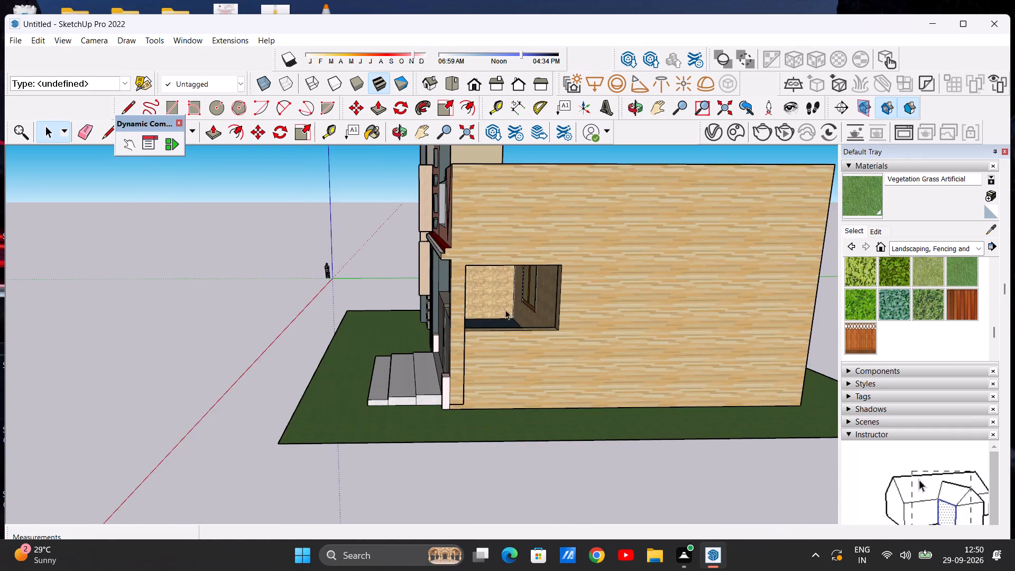
scroll(505, 310, down, 3)
Examine the facade, front steps and grass ground from raised front angles and in the standard Front view.
middle_drag(411, 330, 693, 340)
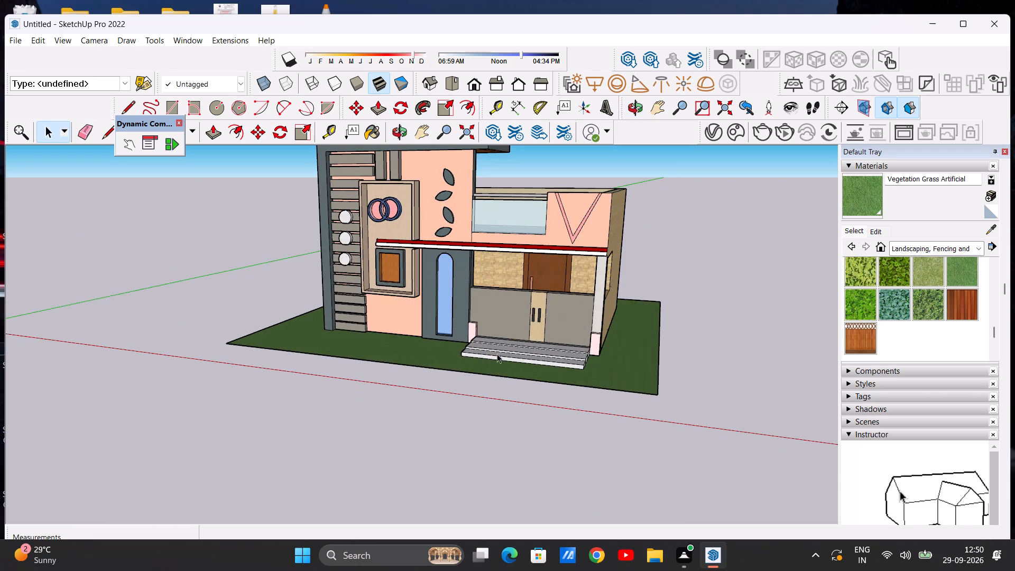
middle_drag(536, 358, 617, 401)
scroll(483, 393, down, 4)
scroll(449, 292, up, 8)
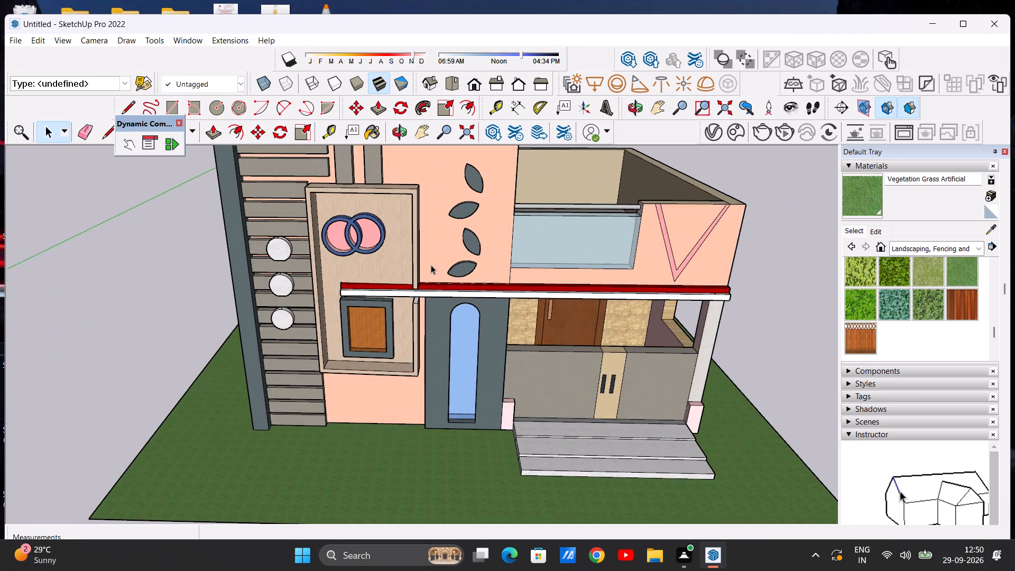
middle_drag(427, 404, 428, 364)
scroll(462, 406, down, 4)
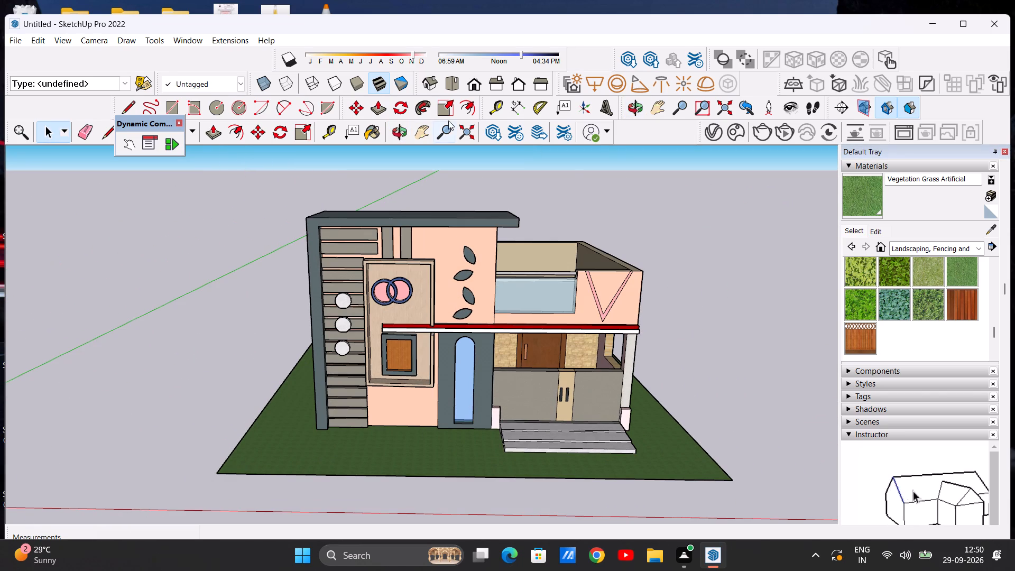
click(473, 81)
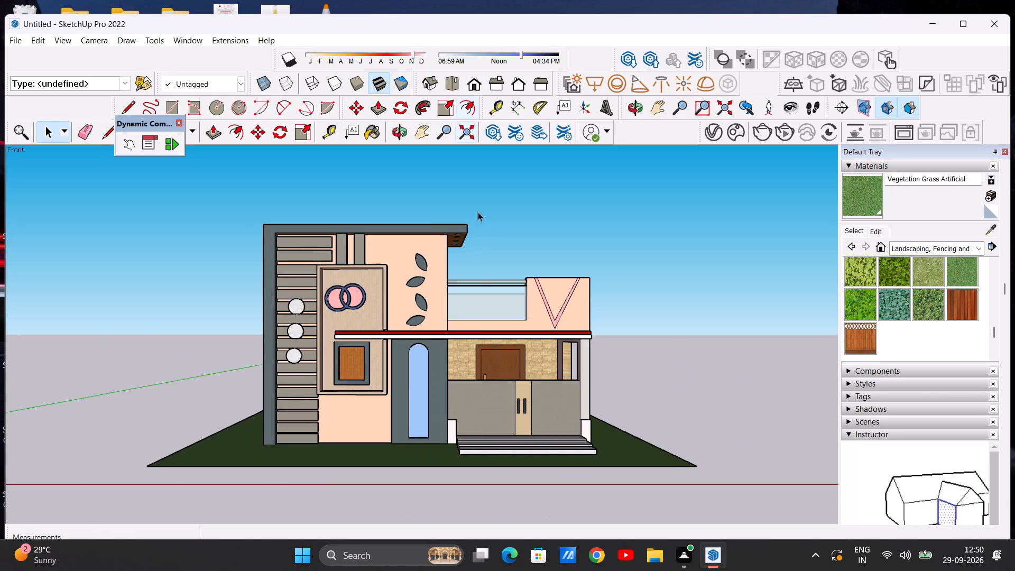
scroll(473, 344, up, 4)
scroll(476, 313, down, 4)
middle_drag(463, 427, 462, 433)
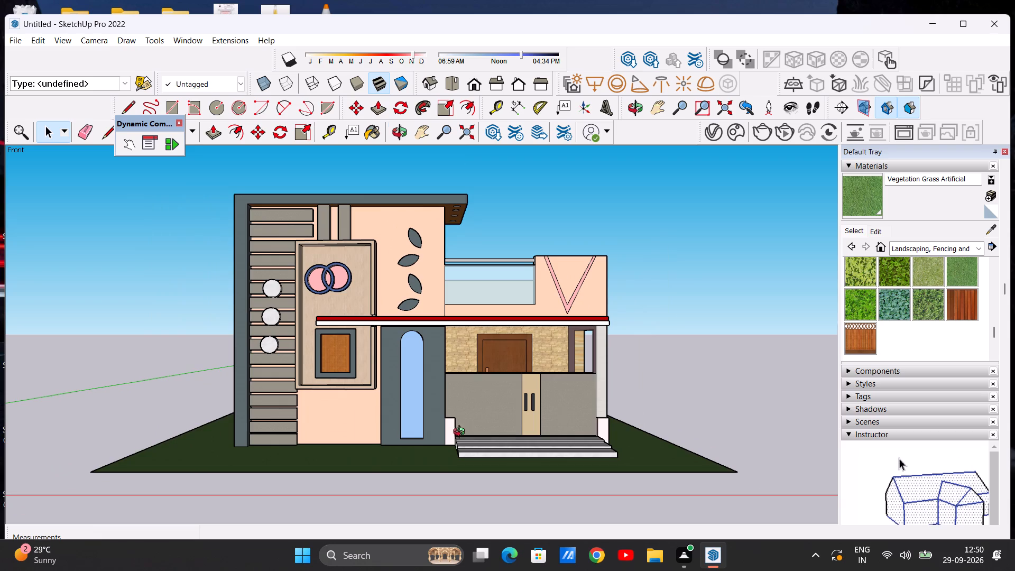
middle_drag(462, 433, 448, 494)
scroll(496, 358, up, 3)
scroll(503, 380, down, 3)
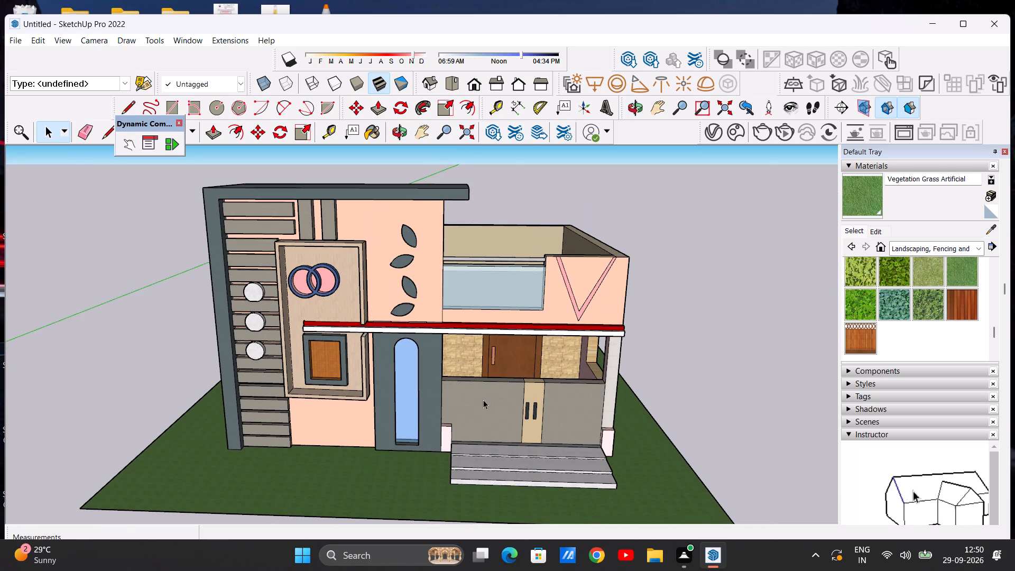
middle_drag(483, 400, 483, 393)
scroll(468, 291, up, 5)
scroll(468, 294, down, 8)
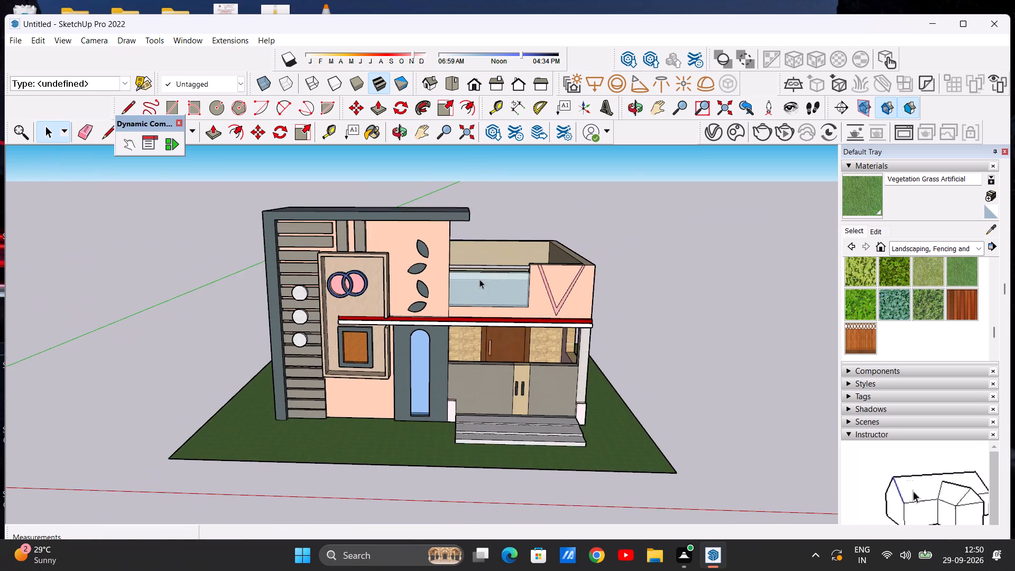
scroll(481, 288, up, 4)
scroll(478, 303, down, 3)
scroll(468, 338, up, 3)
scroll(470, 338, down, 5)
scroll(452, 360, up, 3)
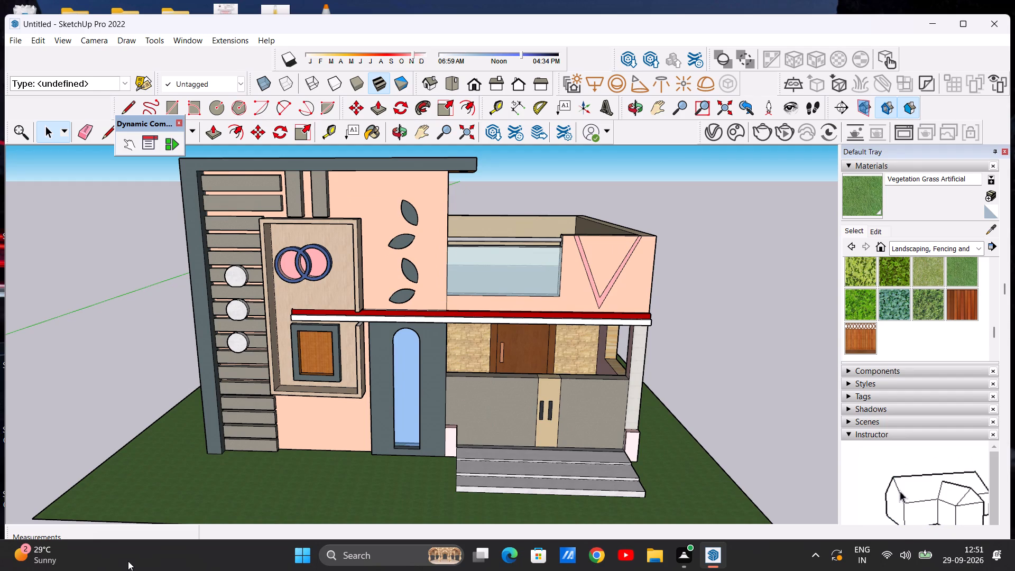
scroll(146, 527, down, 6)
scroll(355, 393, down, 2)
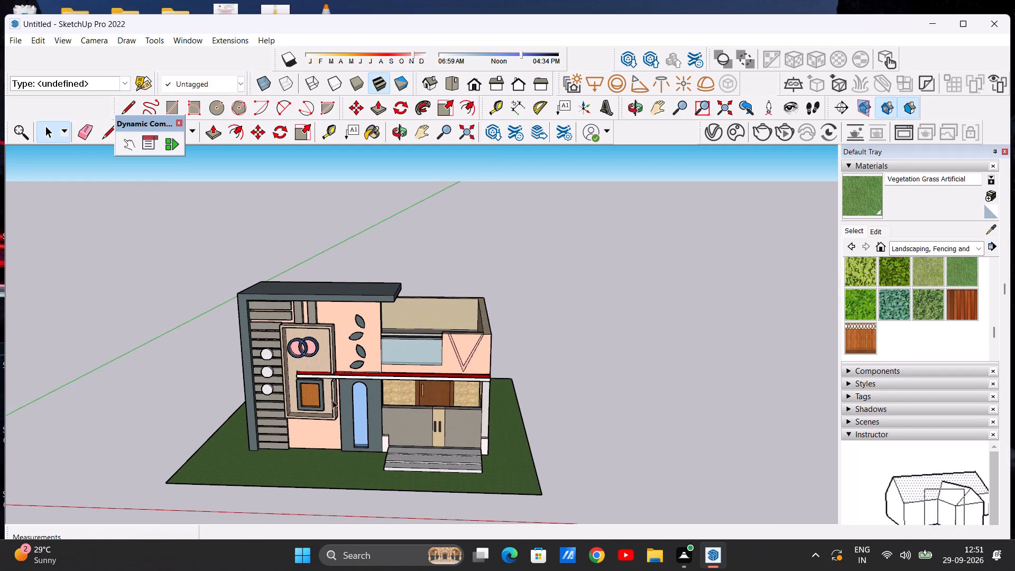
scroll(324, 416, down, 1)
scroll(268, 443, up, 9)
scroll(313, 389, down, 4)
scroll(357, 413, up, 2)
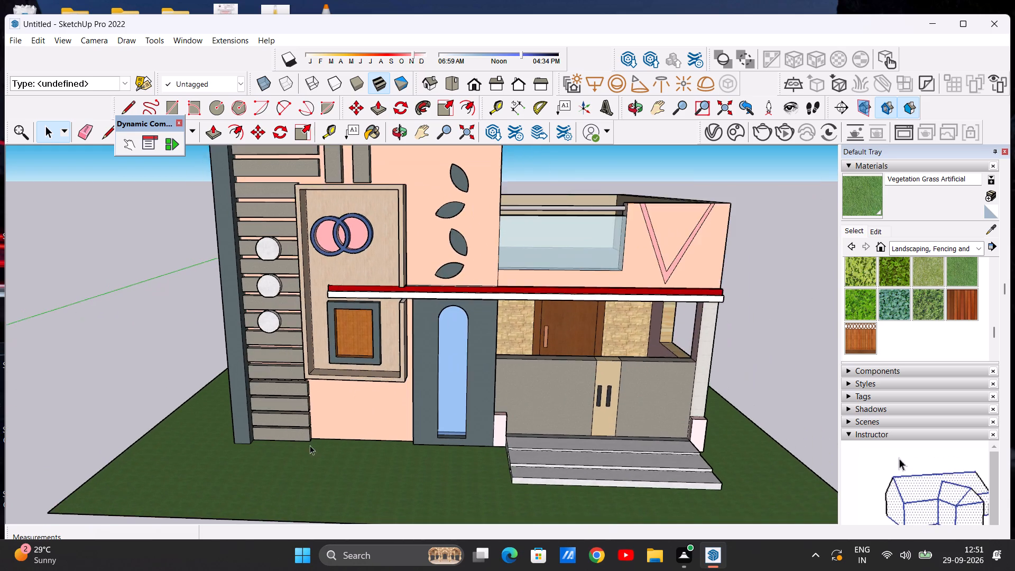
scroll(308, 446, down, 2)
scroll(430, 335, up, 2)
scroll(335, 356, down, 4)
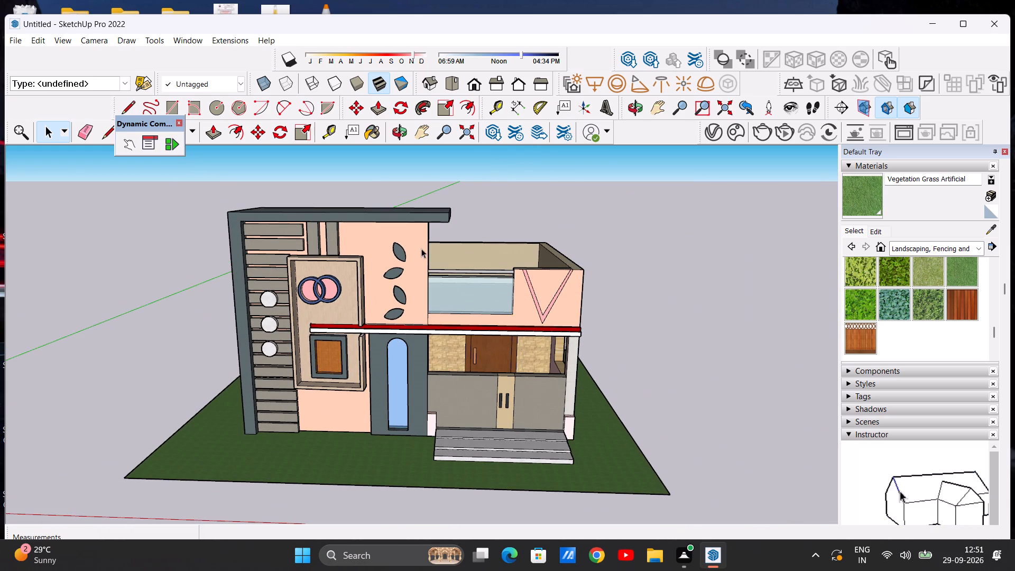
Review the finished facade in the standard Front view and from a slightly raised front angle.
click(476, 86)
scroll(458, 294, up, 4)
scroll(428, 247, down, 7)
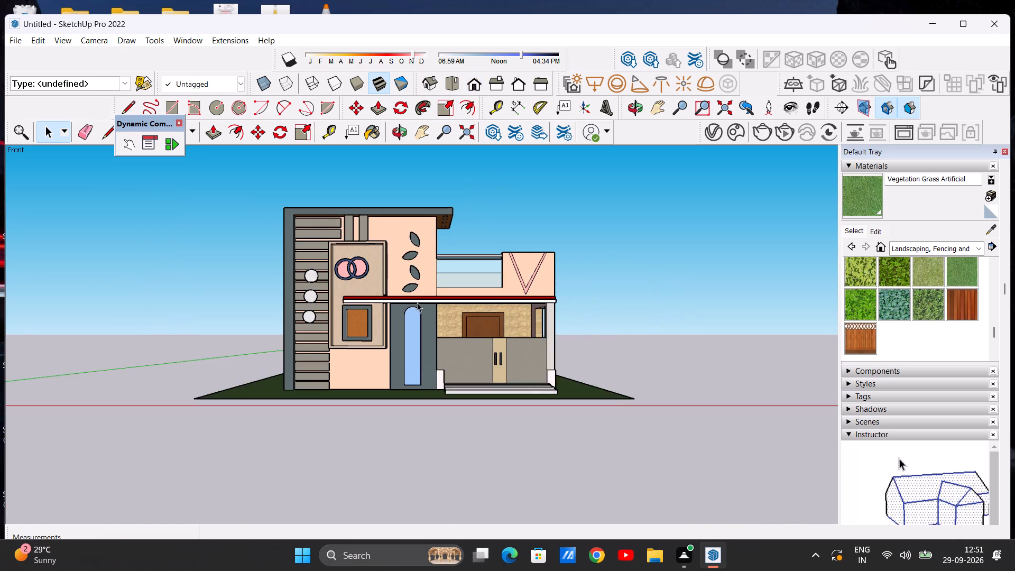
scroll(417, 302, up, 1)
middle_drag(414, 316, 403, 381)
scroll(512, 304, up, 4)
scroll(442, 307, down, 3)
scroll(387, 271, up, 1)
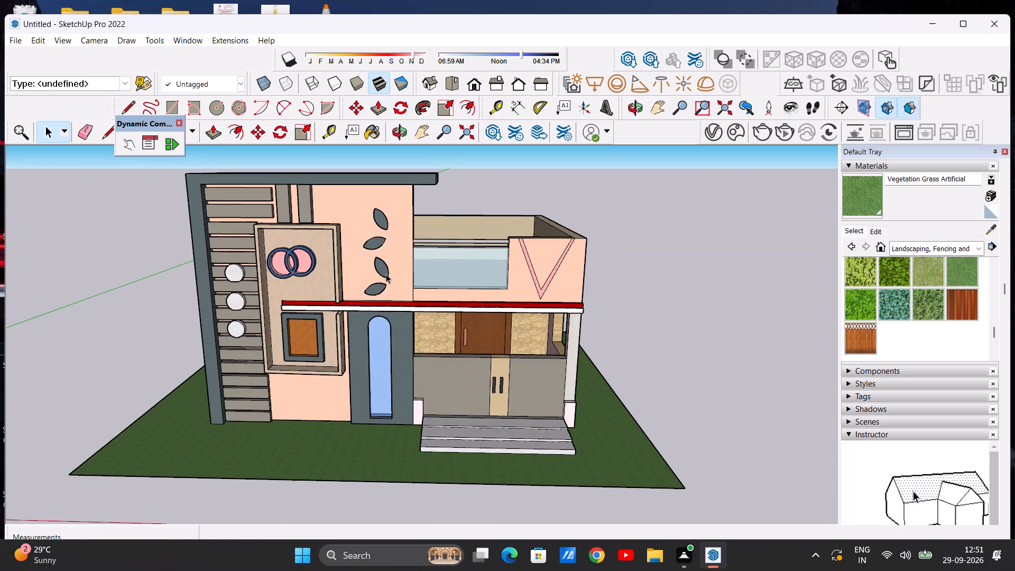
scroll(386, 274, up, 2)
scroll(385, 278, down, 4)
scroll(404, 237, up, 1)
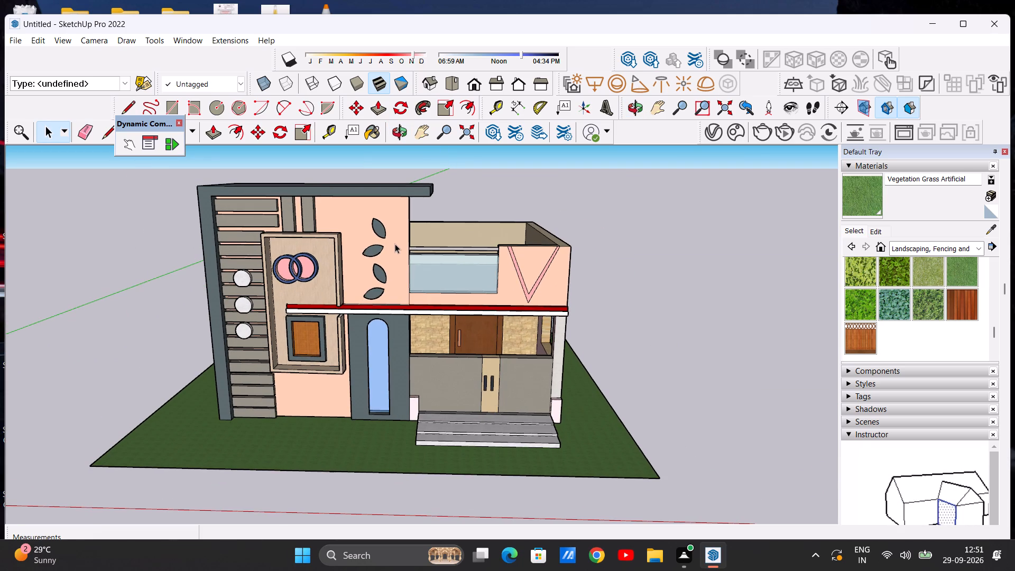
Examine the finished front facade, roof terrace and grass ground from slightly raised front angles.
scroll(399, 247, up, 2)
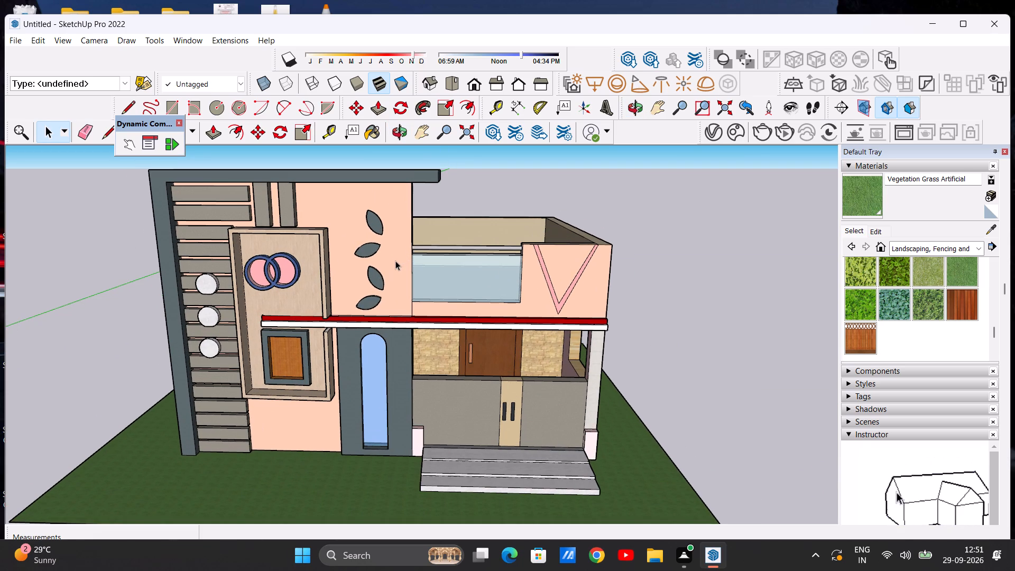
scroll(392, 268, down, 1)
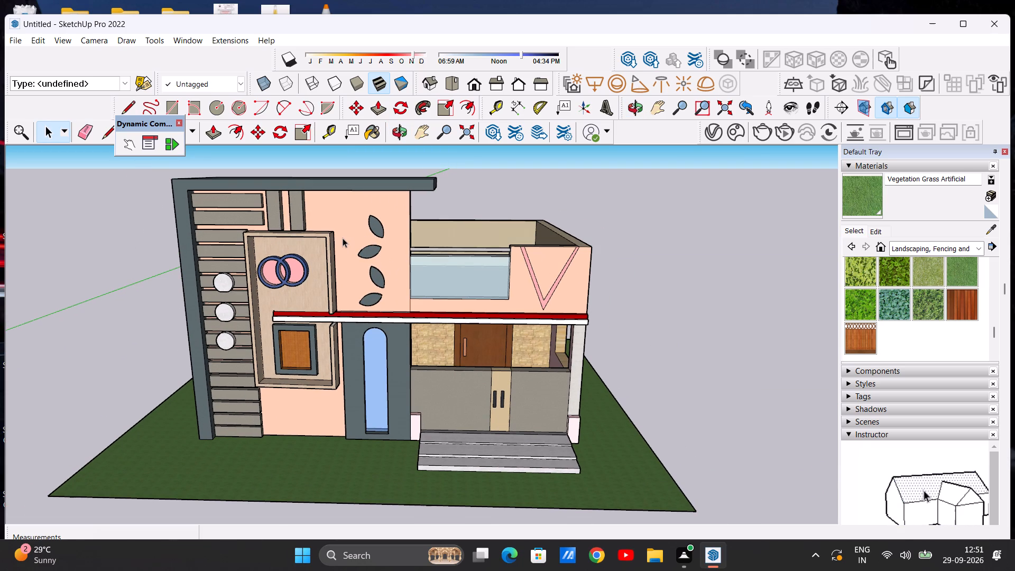
middle_drag(342, 230, 346, 254)
scroll(368, 218, up, 1)
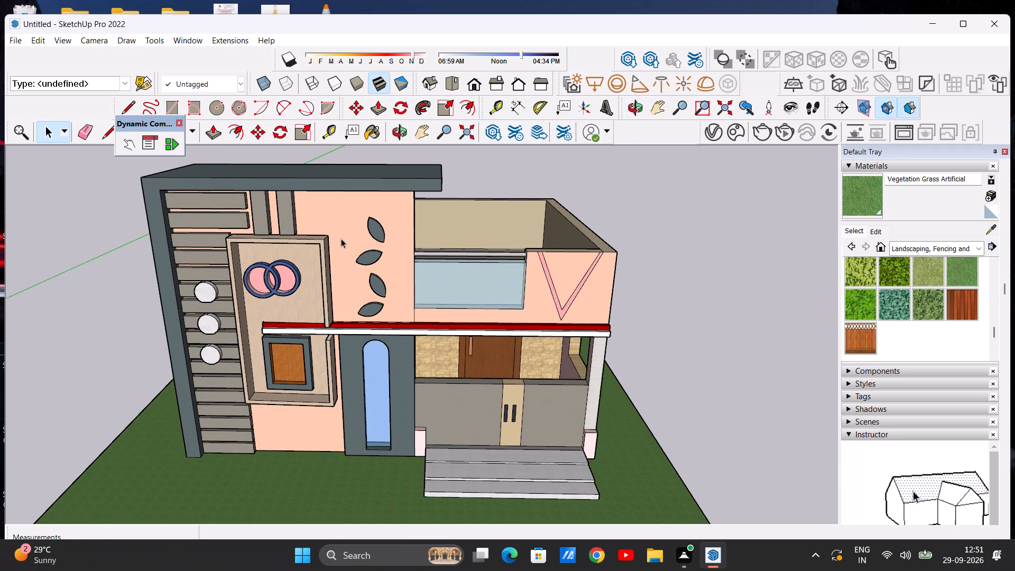
scroll(342, 238, down, 1)
scroll(381, 225, up, 1)
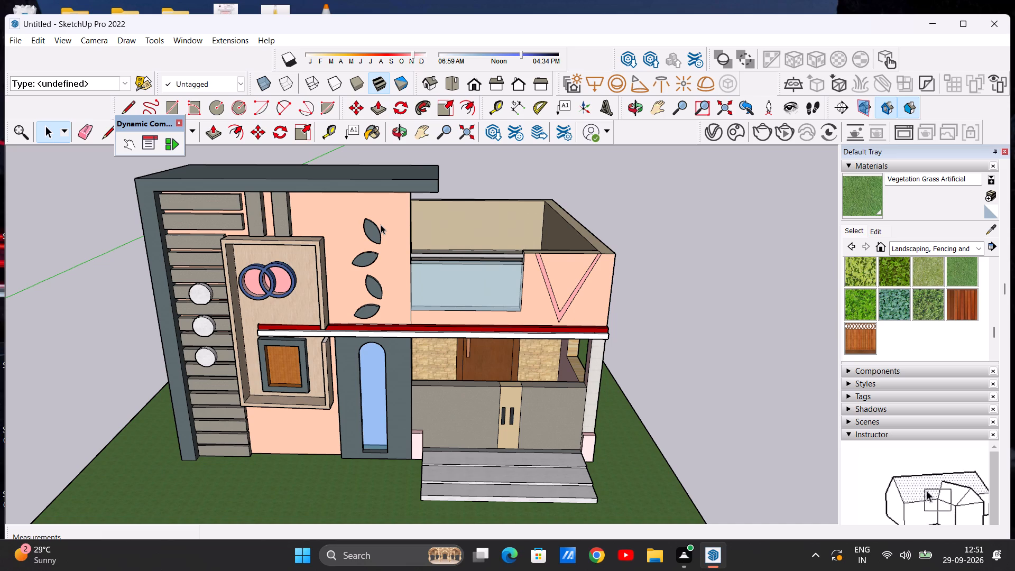
scroll(348, 254, down, 1)
scroll(357, 264, up, 1)
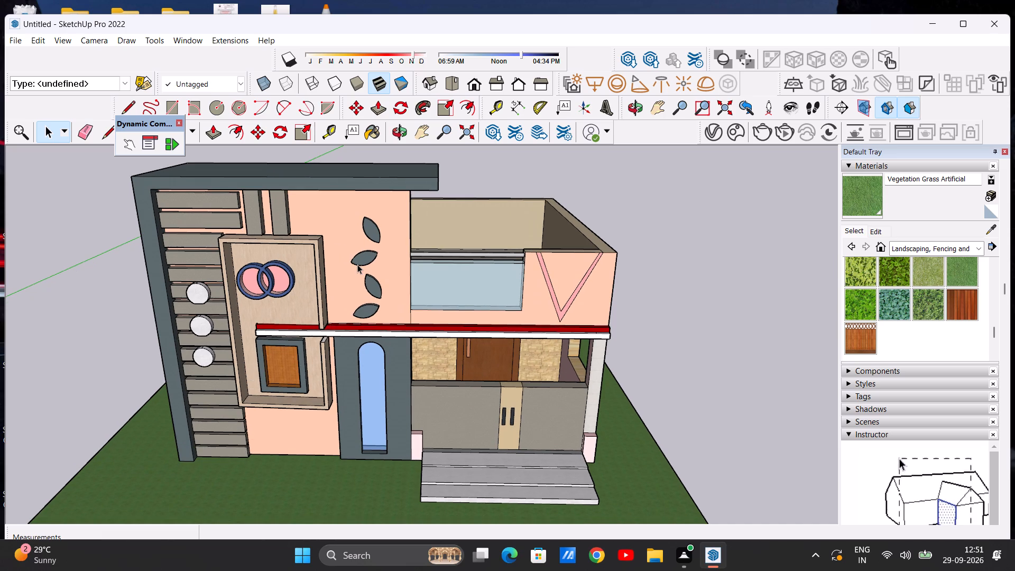
Draw a rectangle about 1' 5" wide and 2' 3" high on the wall between the red band and the balcony glass.
scroll(357, 264, up, 1)
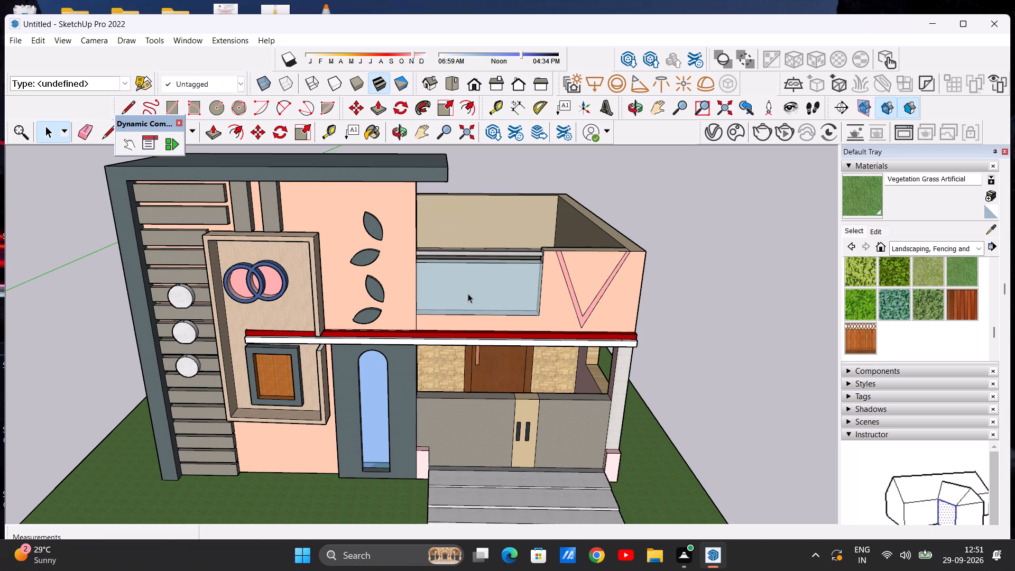
scroll(466, 328, up, 5)
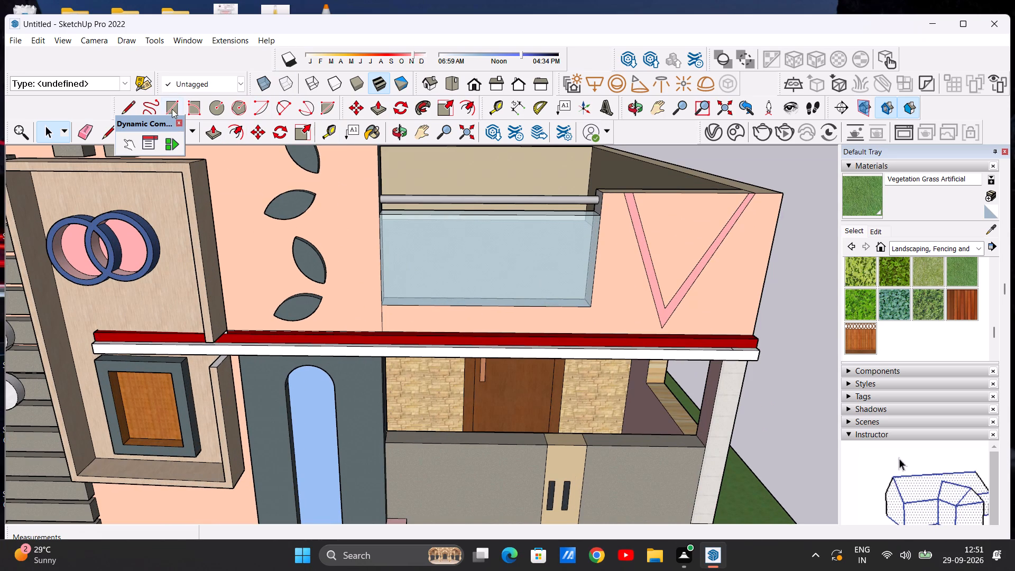
click(166, 103)
scroll(556, 322, up, 6)
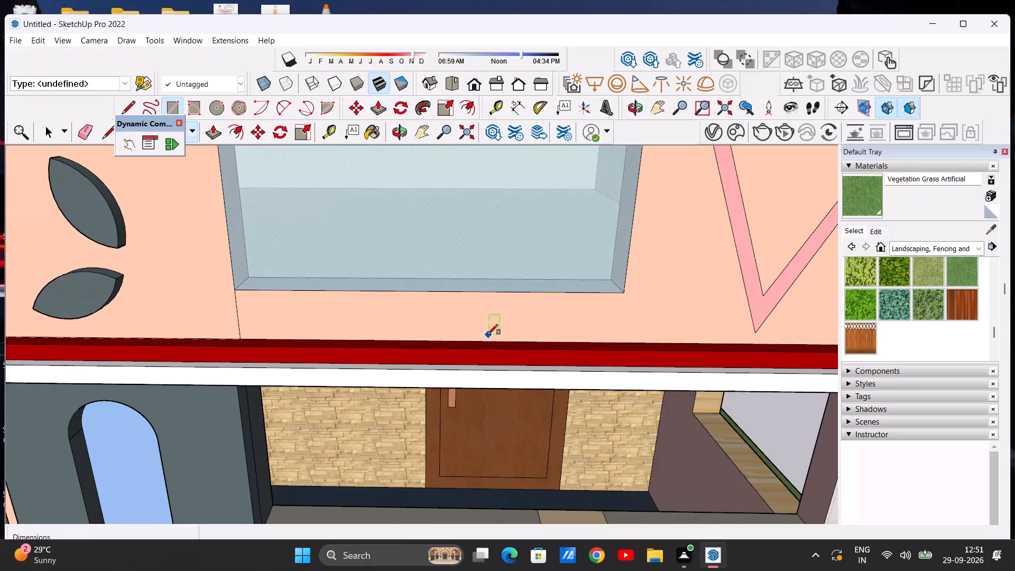
scroll(481, 343, up, 6)
click(478, 340)
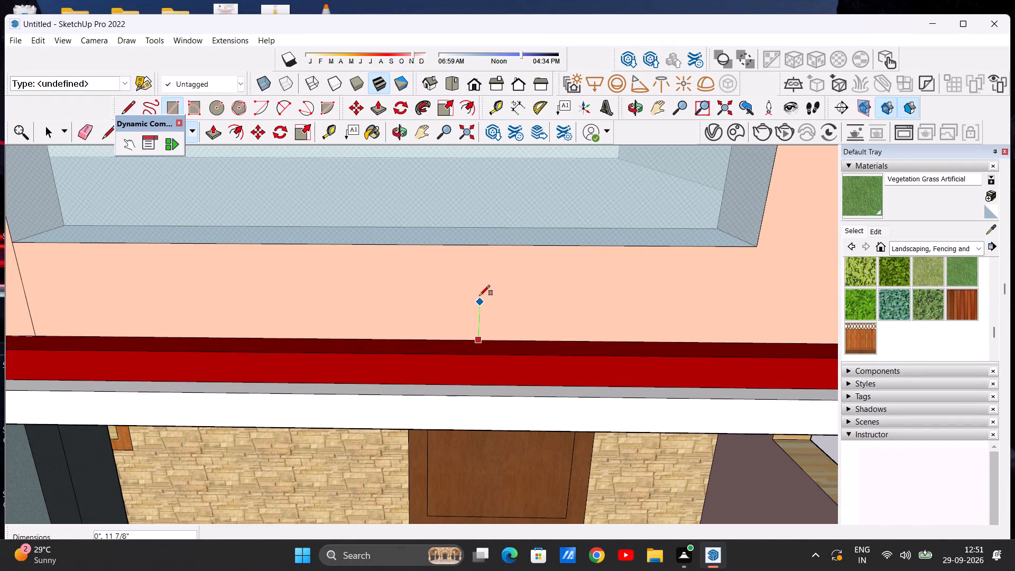
click(547, 248)
key(space)
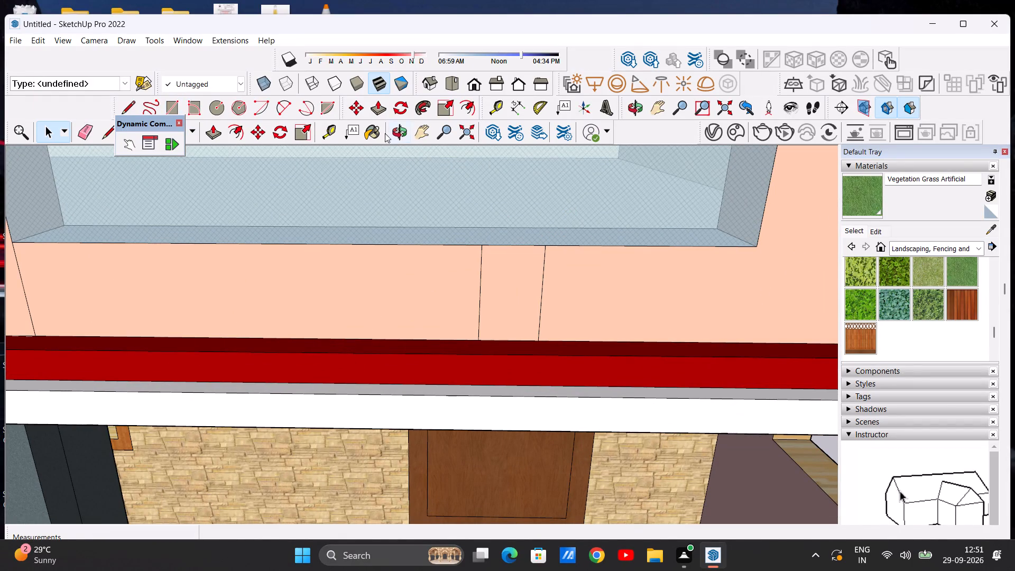
Draw a second rectangle about 1' 6" wide and 2' 3" high to the left of the first, beneath the balcony glass.
click(176, 107)
scroll(333, 206, down, 10)
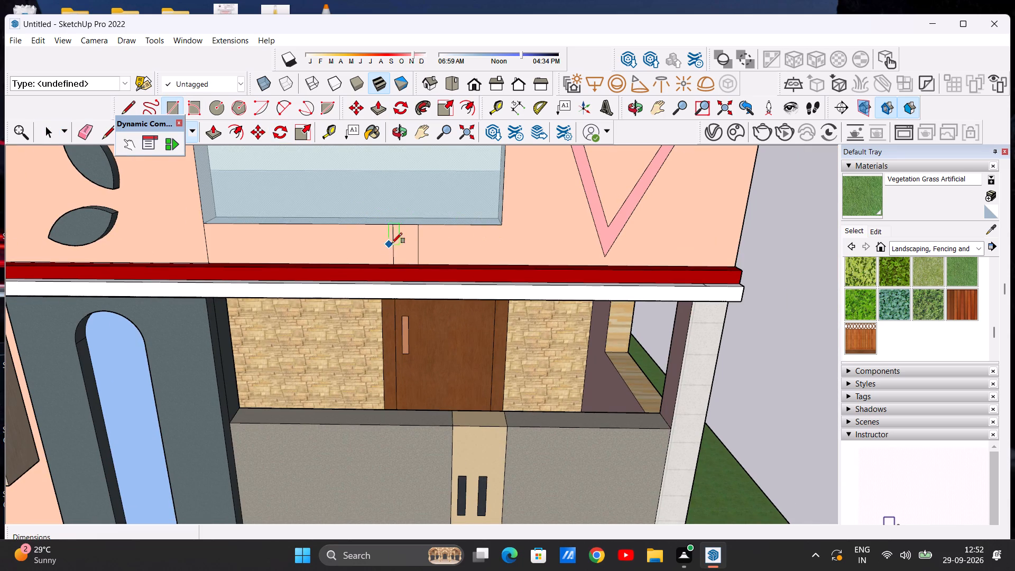
scroll(453, 232, down, 5)
scroll(403, 240, up, 11)
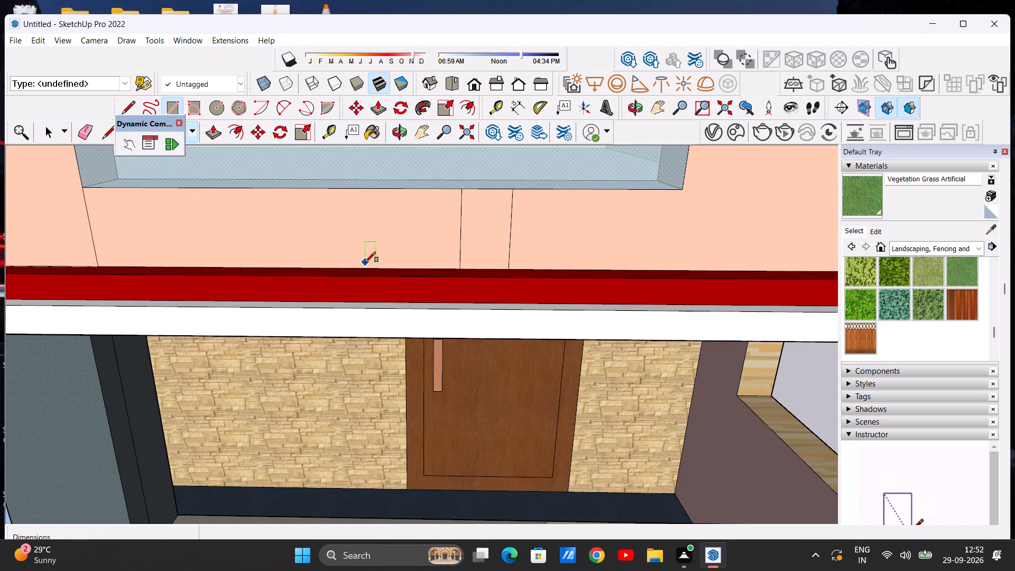
click(363, 270)
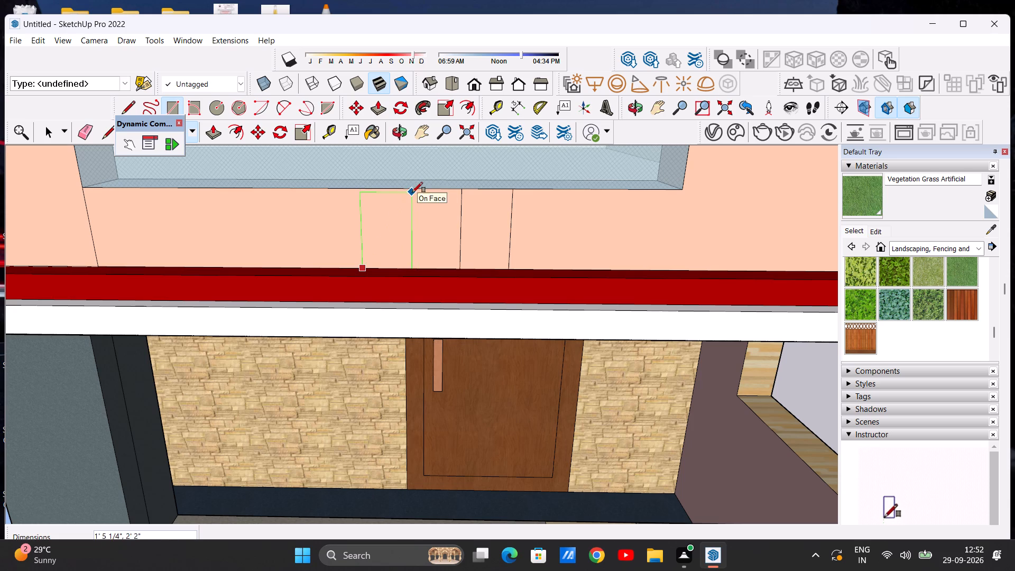
click(416, 190)
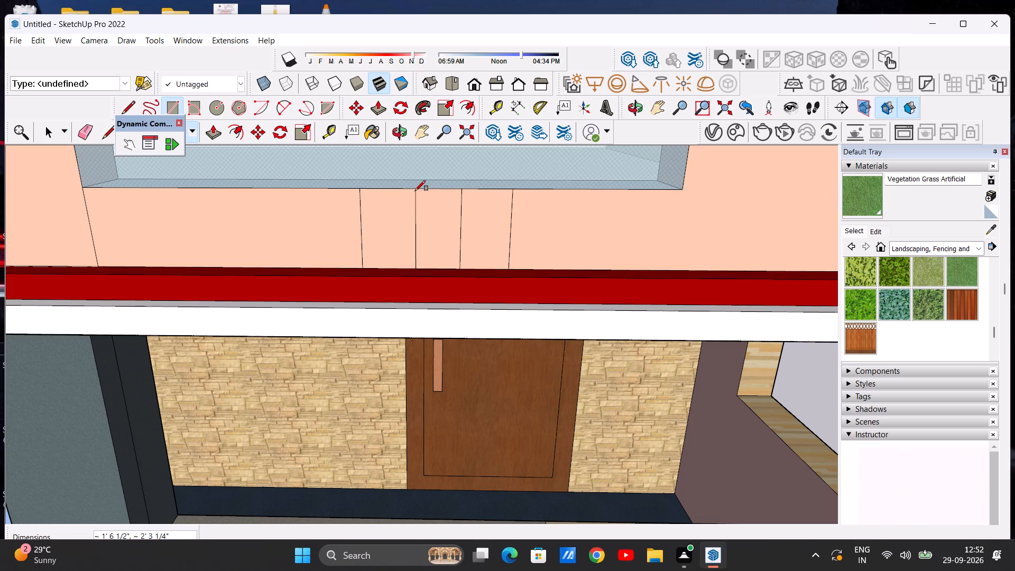
key(space)
Draw a third rectangle about 1' 9" wide and 2' 3" high further left, spanning from the glass edge to the red band.
scroll(383, 241, down, 11)
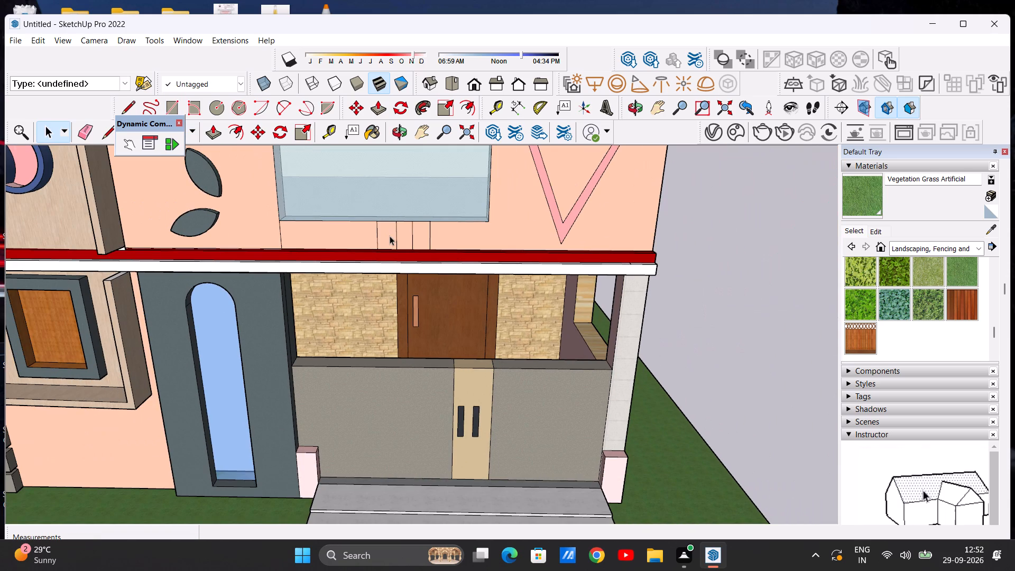
scroll(459, 238, down, 5)
scroll(379, 231, up, 13)
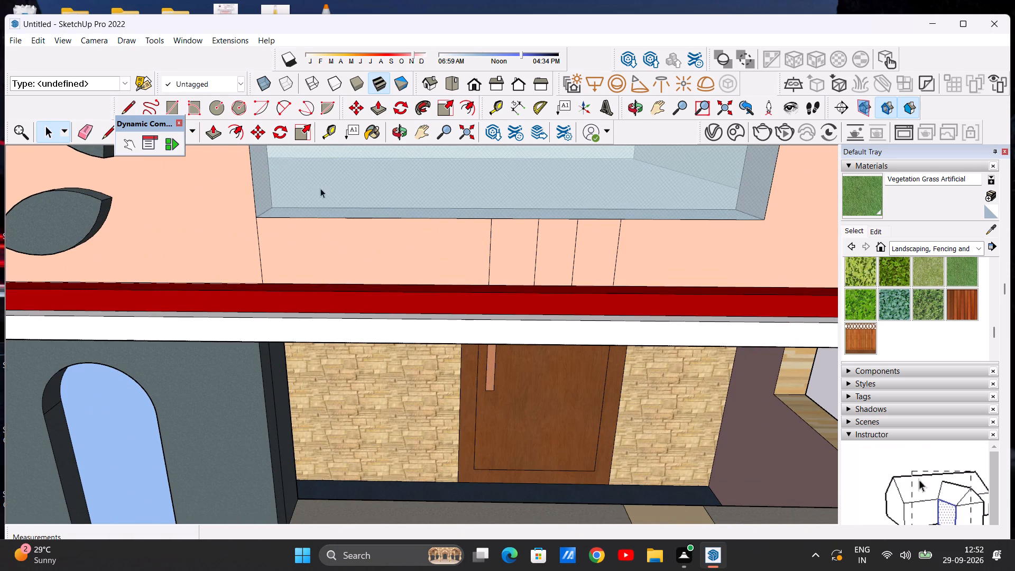
click(172, 108)
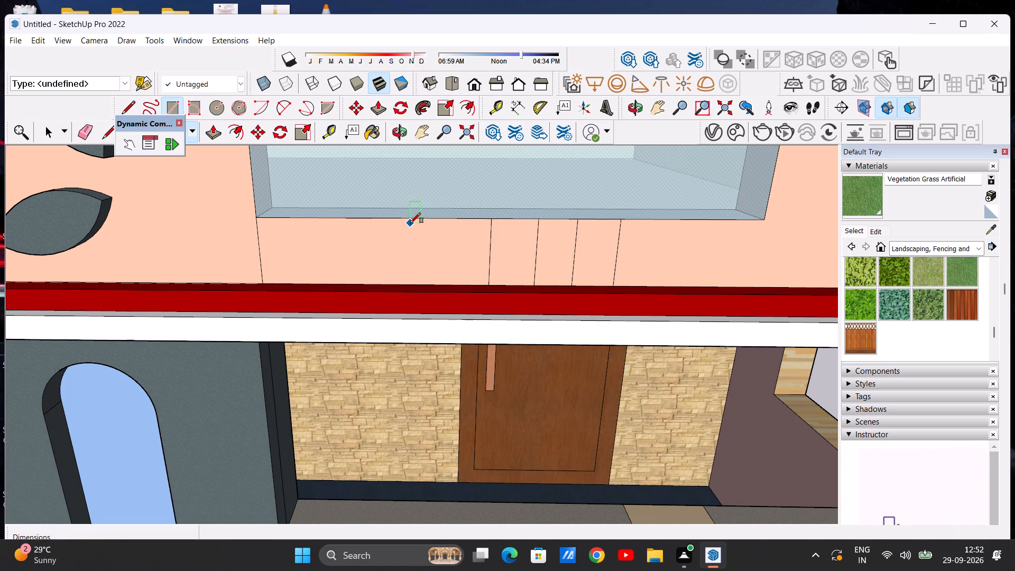
click(403, 221)
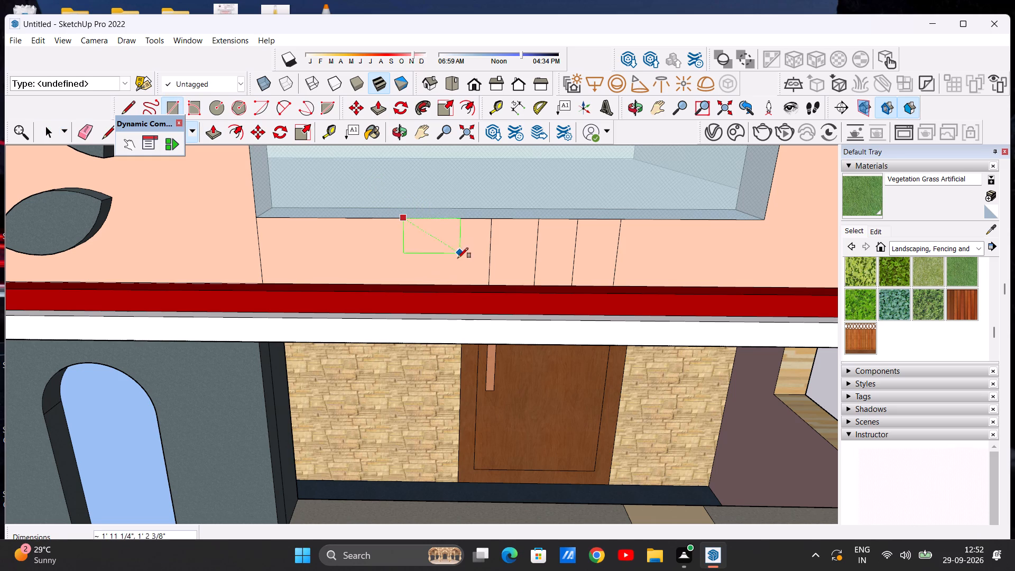
click(454, 284)
key(space)
Push/Pull the three rectangles below the balcony glass outward 10 5/16" to form projecting blocks.
scroll(507, 224, down, 2)
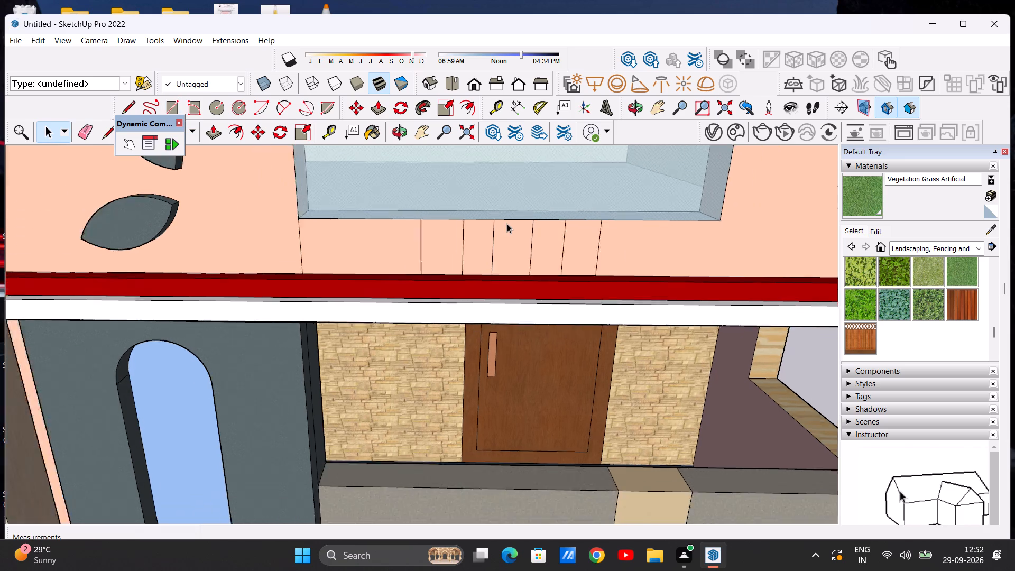
scroll(507, 224, down, 5)
middle_drag(451, 240, 515, 266)
scroll(494, 237, up, 2)
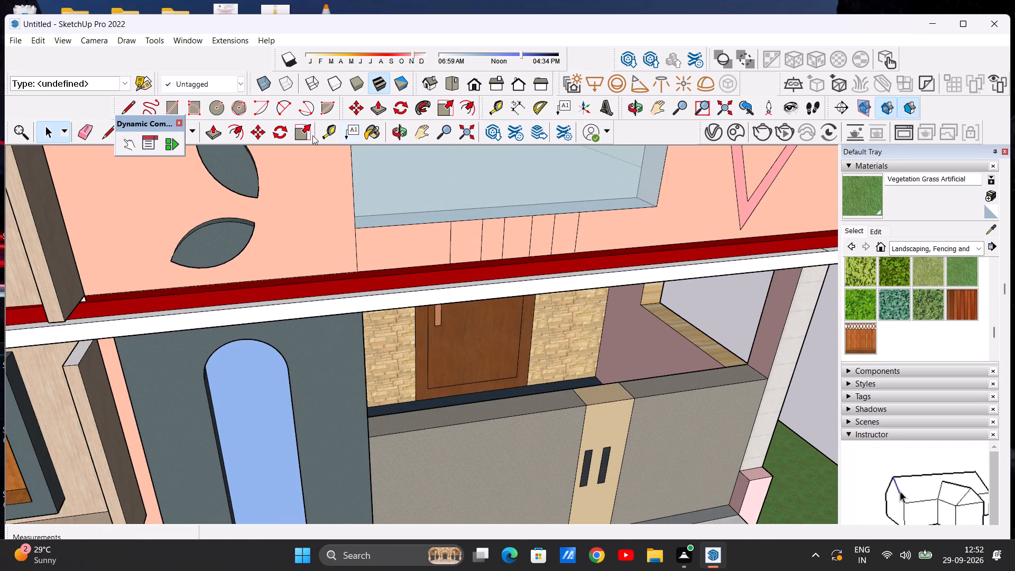
click(208, 133)
scroll(456, 225, up, 4)
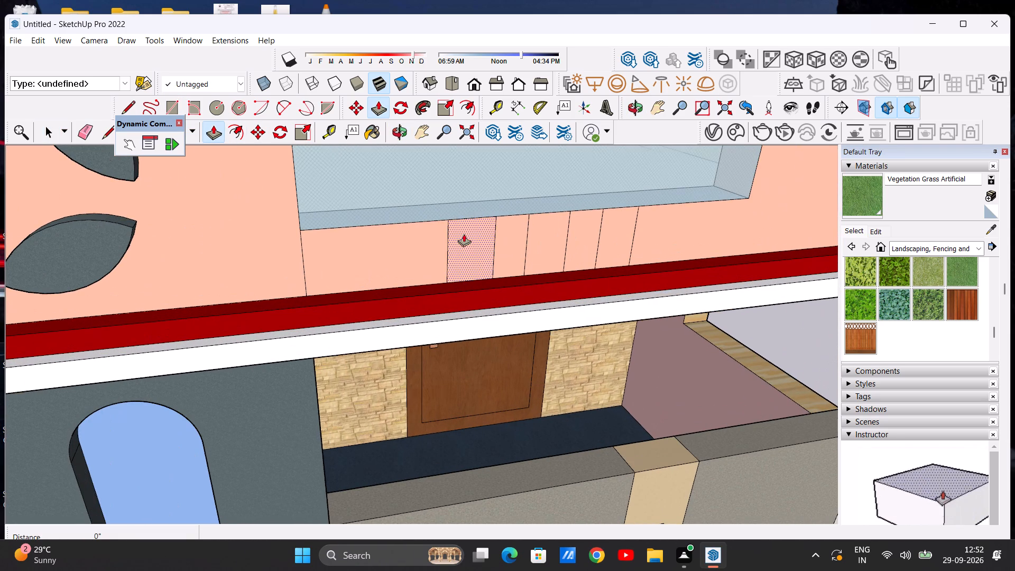
click(467, 237)
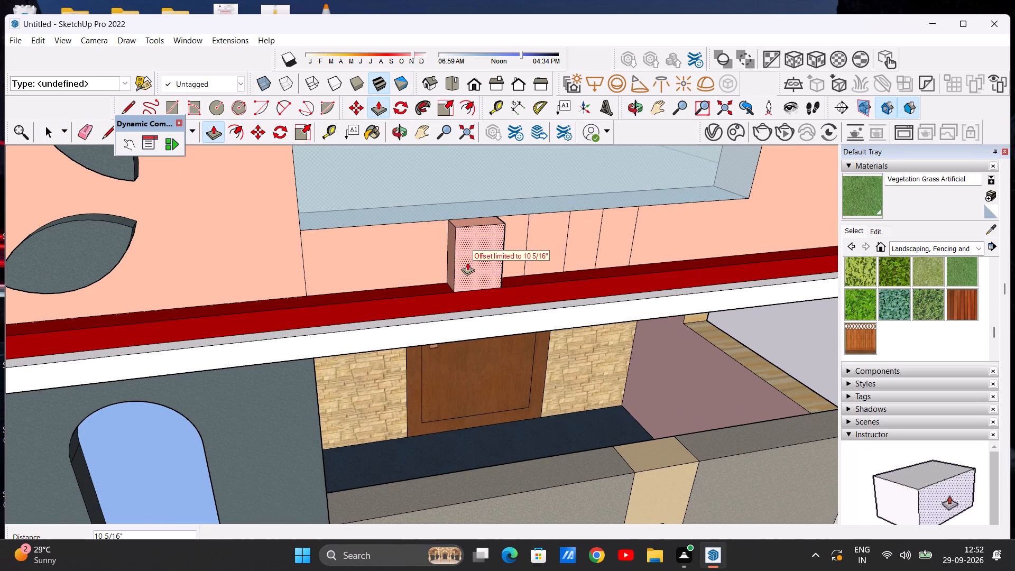
click(467, 262)
click(541, 233)
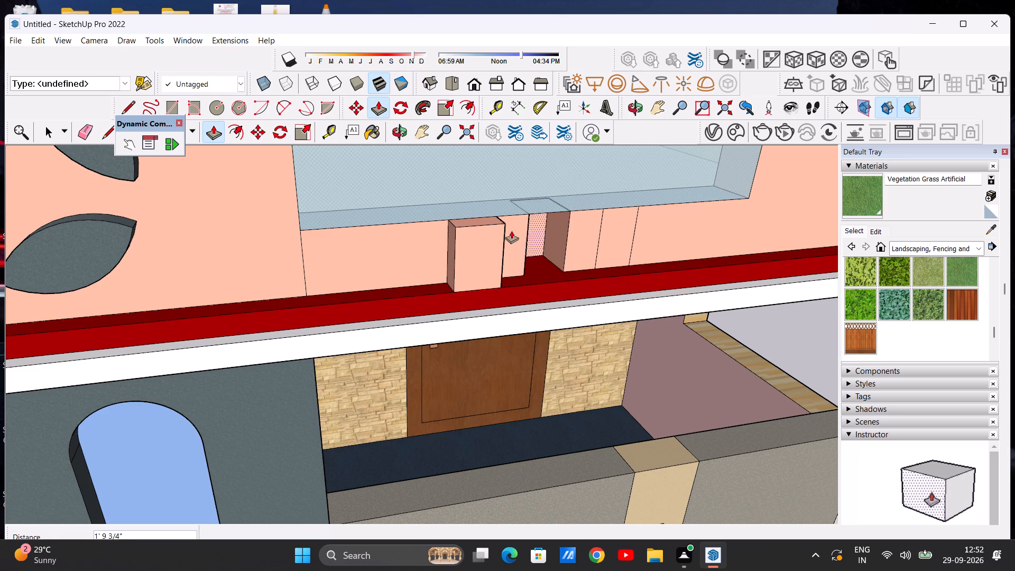
click(506, 223)
click(613, 219)
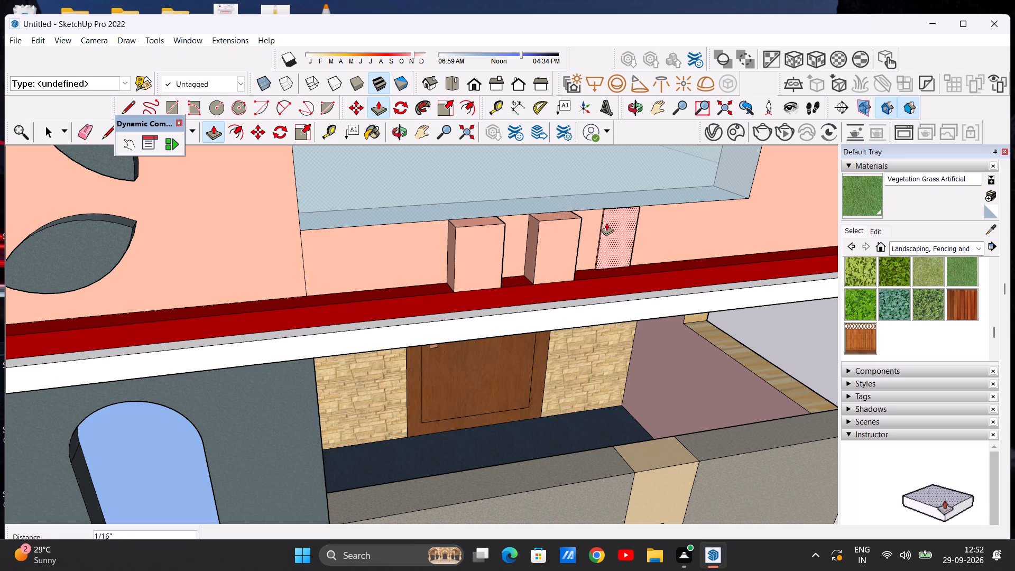
click(578, 219)
key(space)
Examine the three projecting blocks below the balcony glass from oblique angles and within the whole facade.
scroll(596, 216, down, 12)
middle_drag(540, 238, 612, 236)
scroll(552, 217, up, 8)
scroll(538, 230, down, 14)
middle_drag(539, 234, 463, 199)
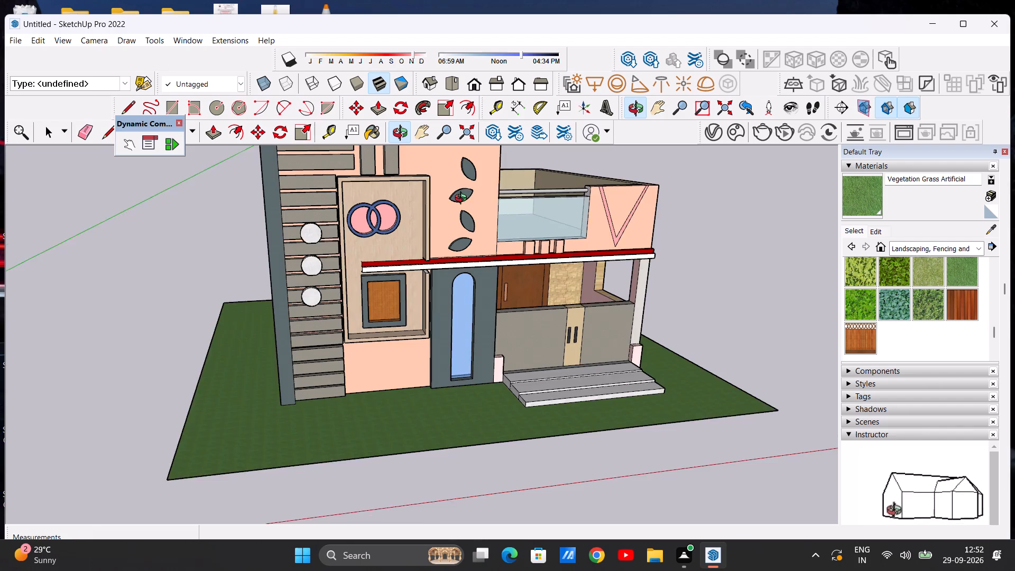
middle_drag(463, 199, 503, 215)
scroll(520, 218, up, 15)
middle_drag(481, 269, 515, 330)
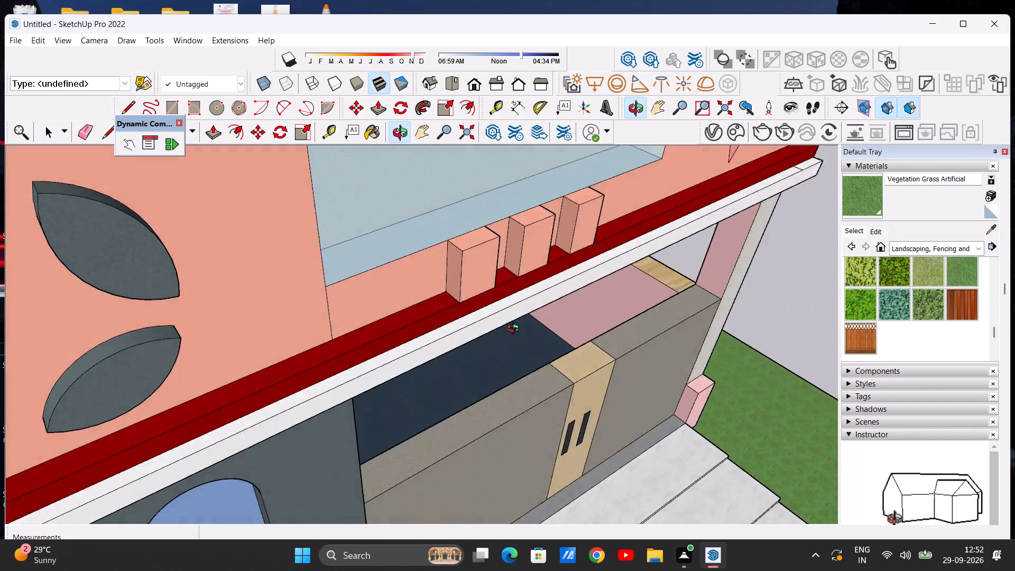
middle_drag(515, 330, 491, 266)
scroll(449, 291, down, 11)
scroll(486, 280, up, 11)
scroll(468, 286, down, 7)
scroll(460, 308, up, 5)
scroll(446, 278, down, 5)
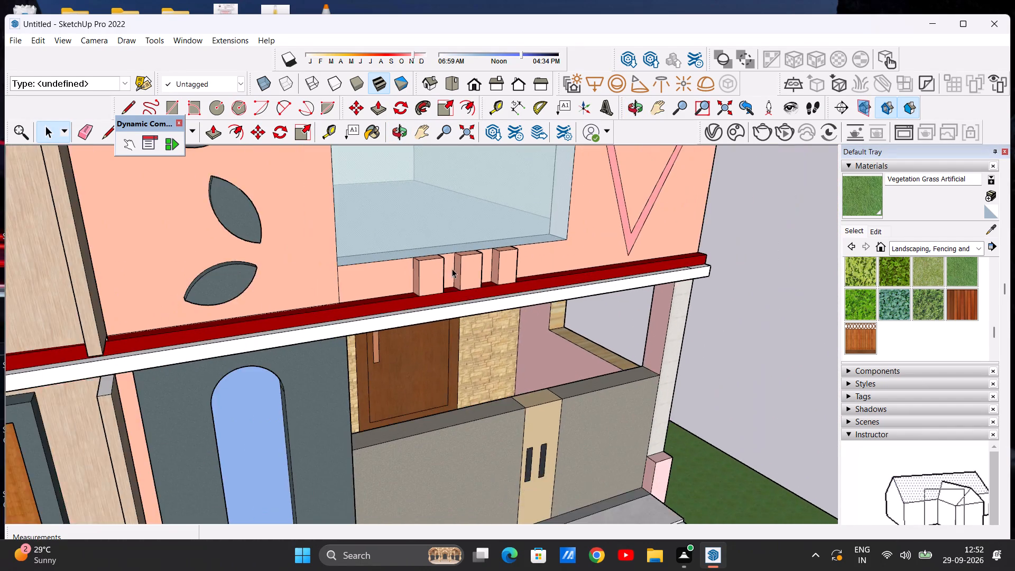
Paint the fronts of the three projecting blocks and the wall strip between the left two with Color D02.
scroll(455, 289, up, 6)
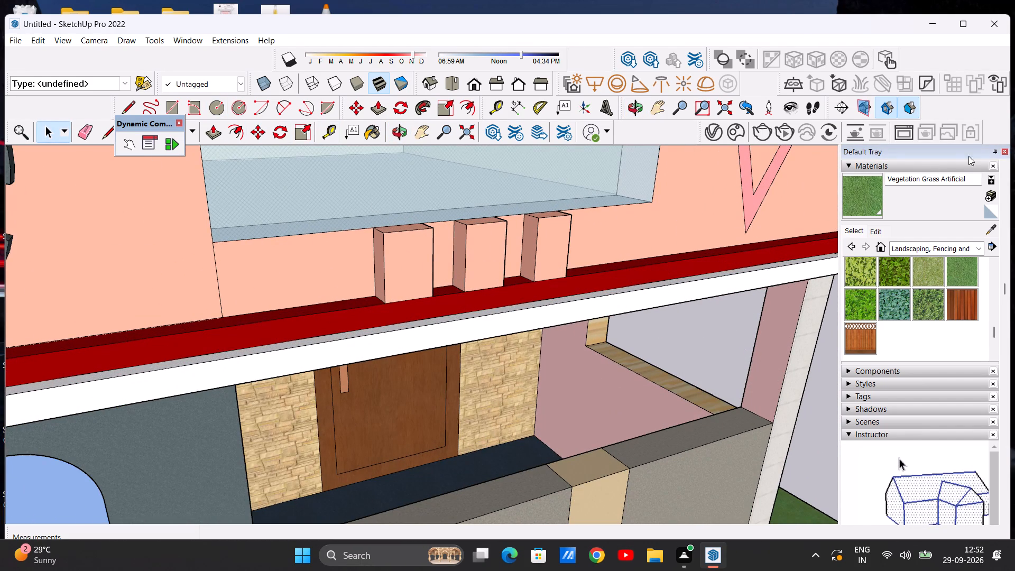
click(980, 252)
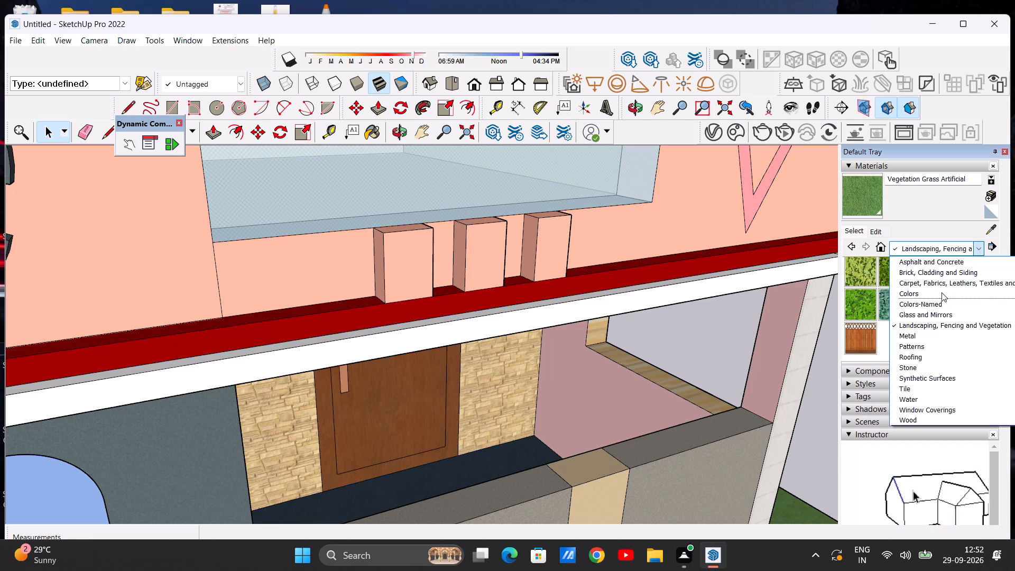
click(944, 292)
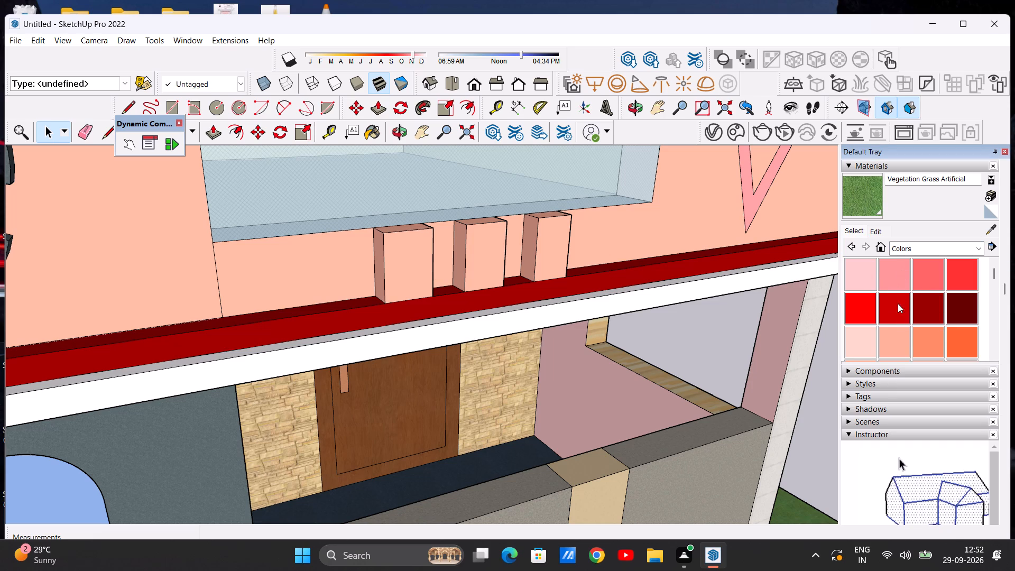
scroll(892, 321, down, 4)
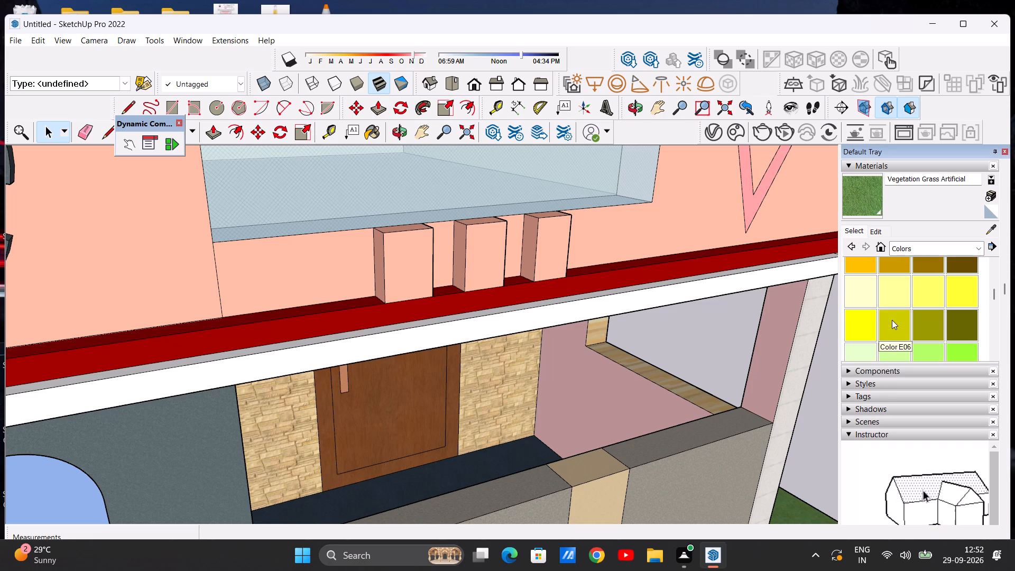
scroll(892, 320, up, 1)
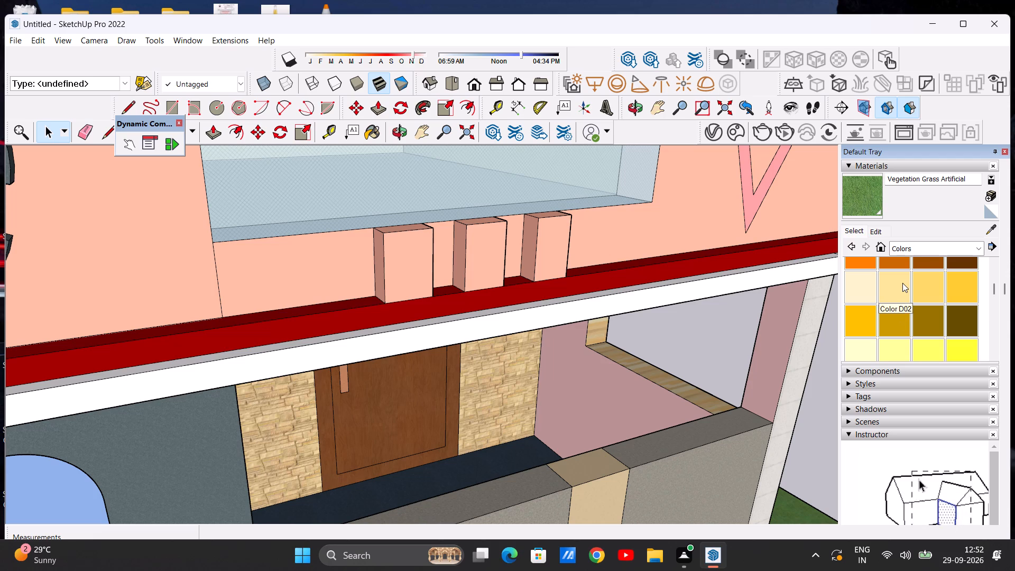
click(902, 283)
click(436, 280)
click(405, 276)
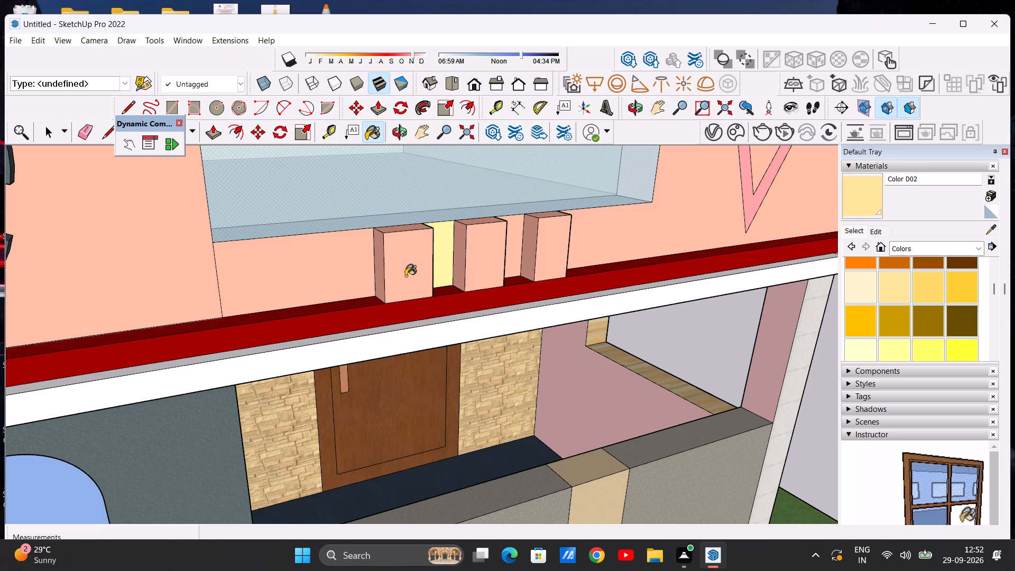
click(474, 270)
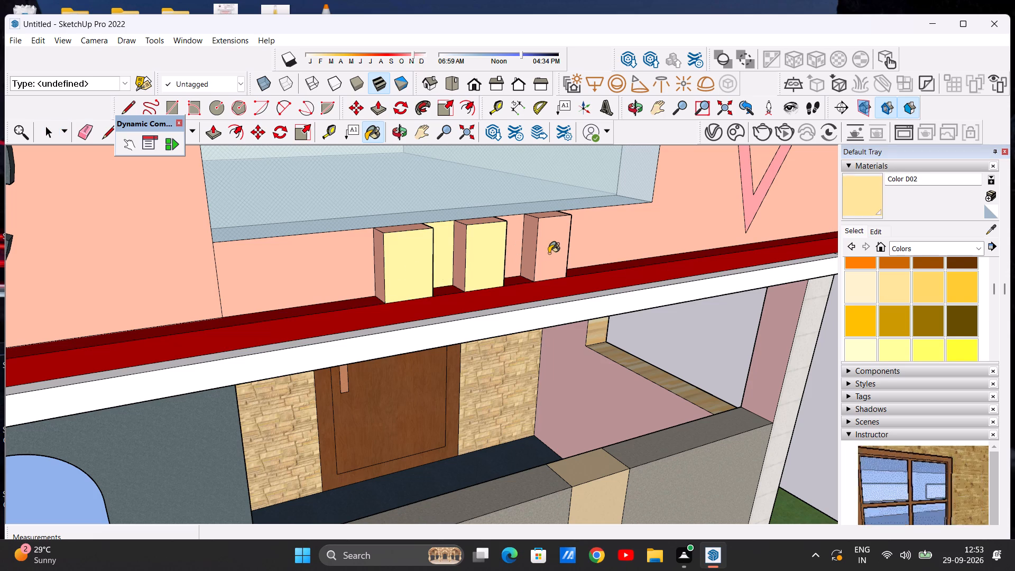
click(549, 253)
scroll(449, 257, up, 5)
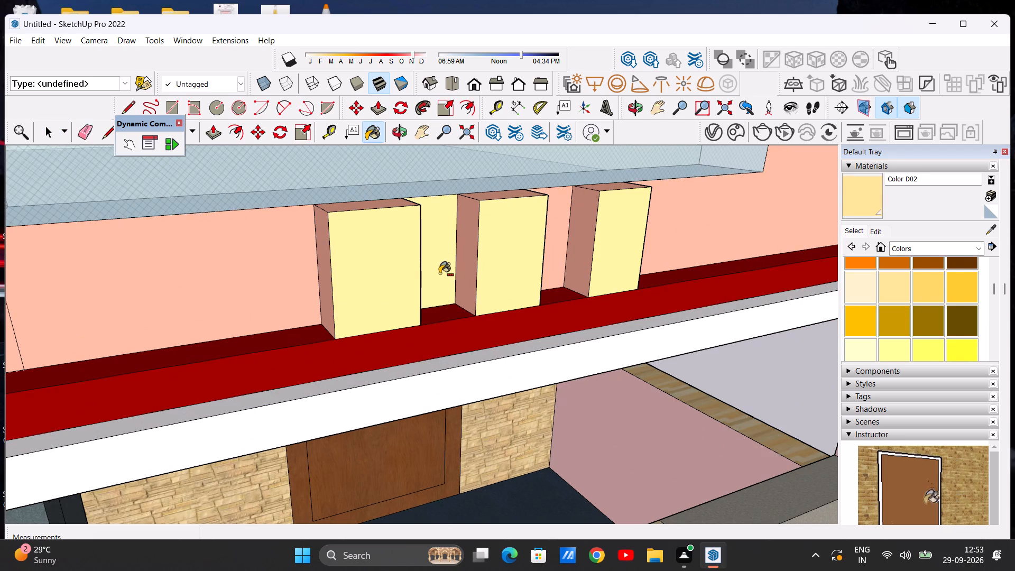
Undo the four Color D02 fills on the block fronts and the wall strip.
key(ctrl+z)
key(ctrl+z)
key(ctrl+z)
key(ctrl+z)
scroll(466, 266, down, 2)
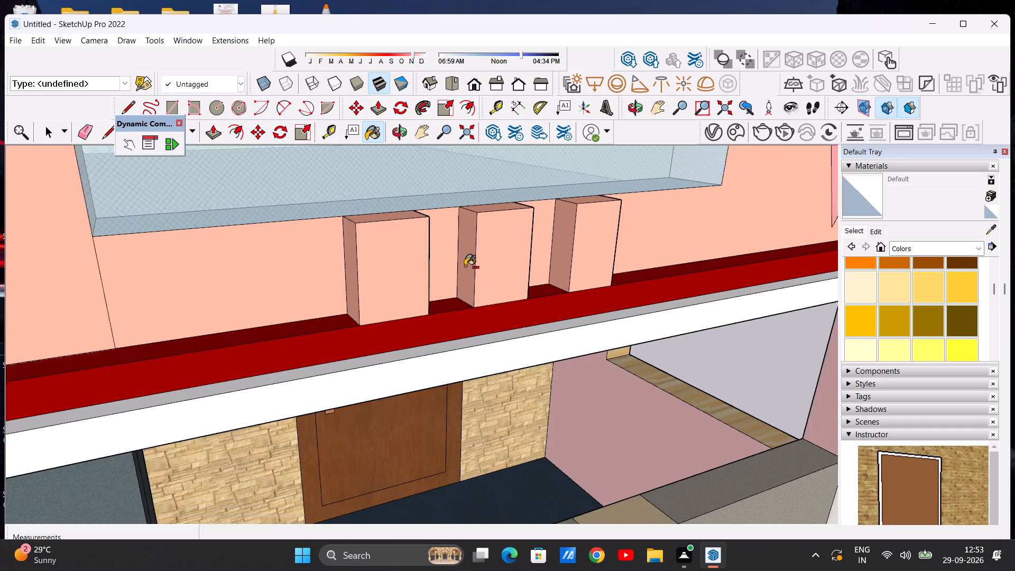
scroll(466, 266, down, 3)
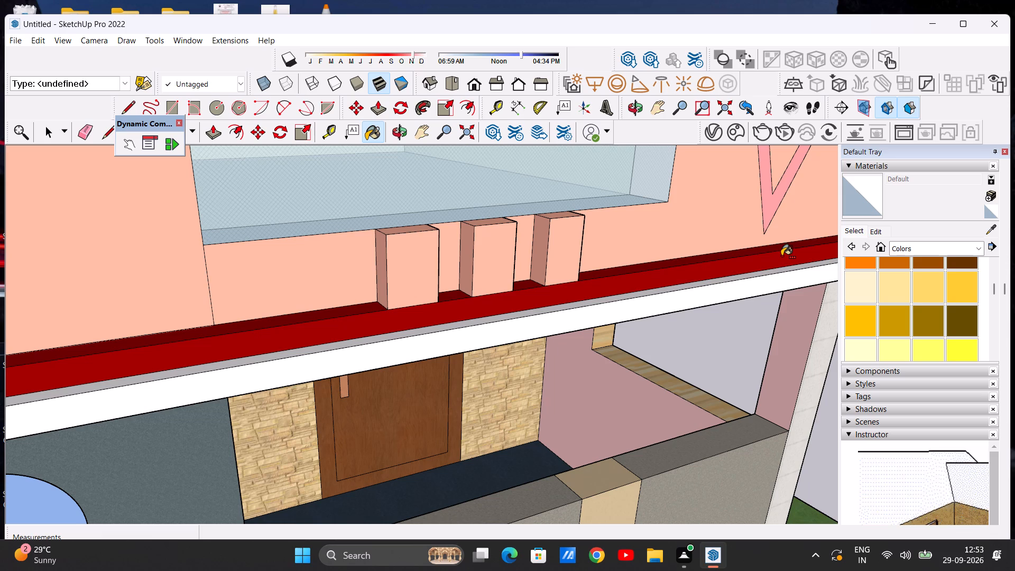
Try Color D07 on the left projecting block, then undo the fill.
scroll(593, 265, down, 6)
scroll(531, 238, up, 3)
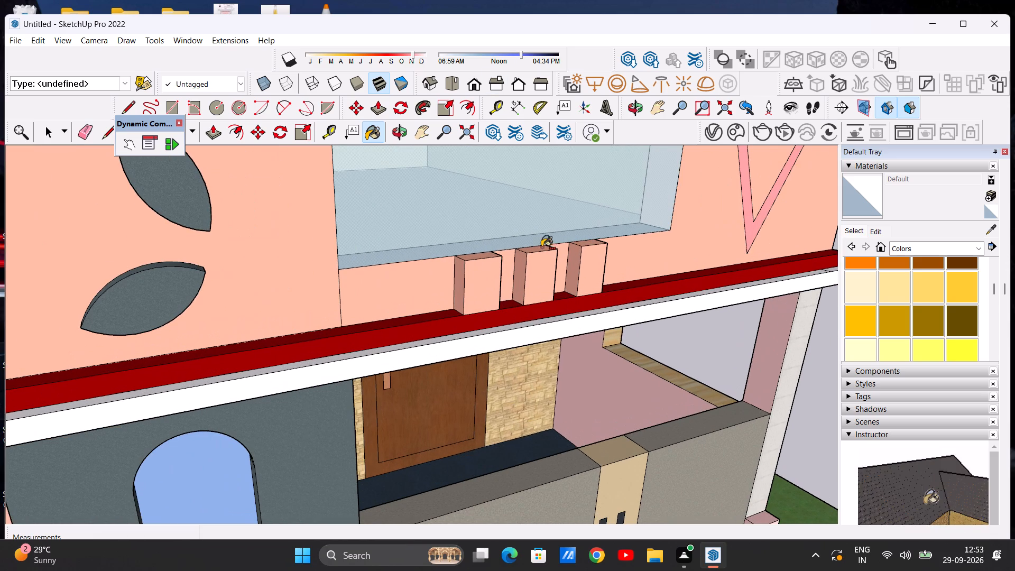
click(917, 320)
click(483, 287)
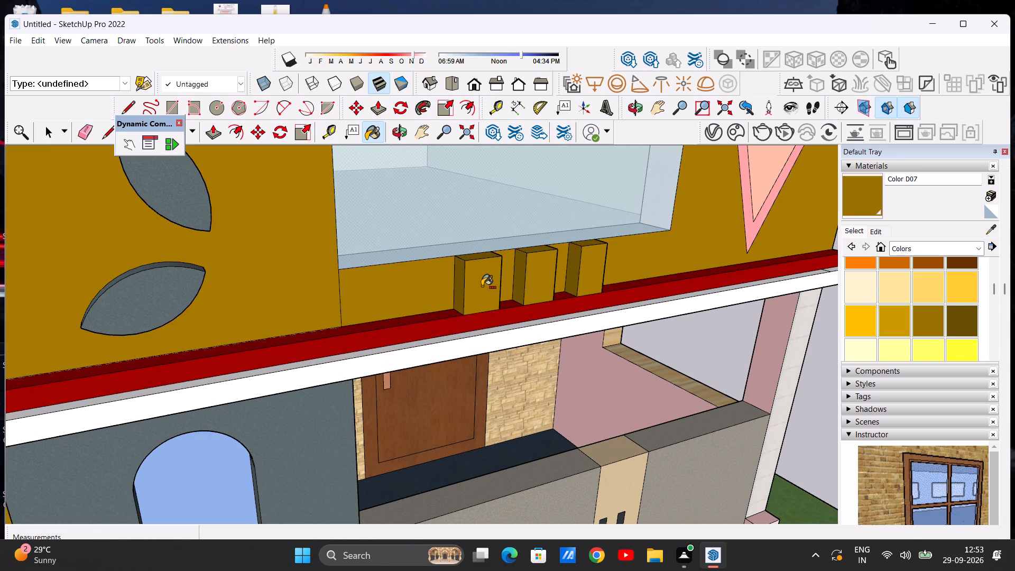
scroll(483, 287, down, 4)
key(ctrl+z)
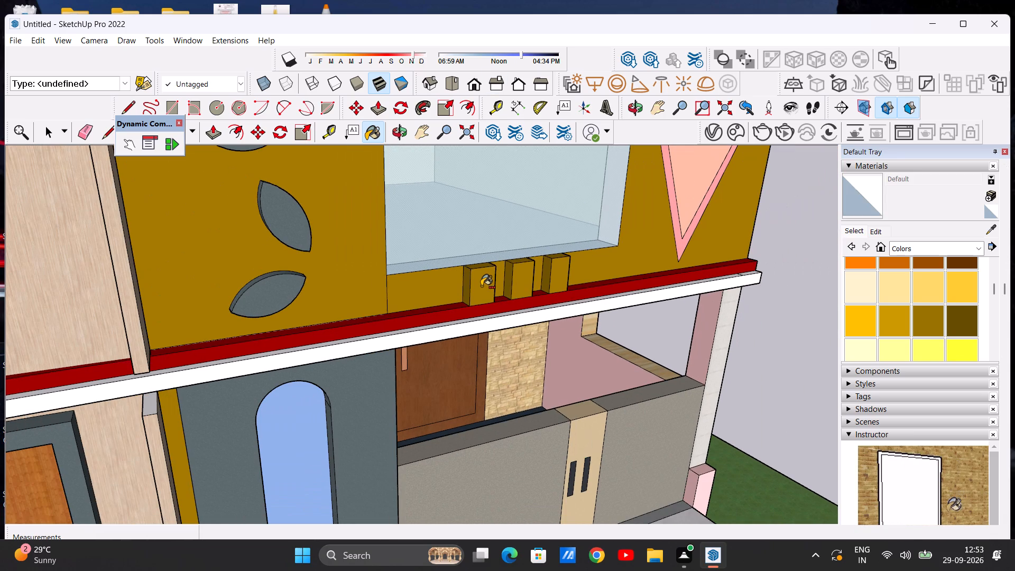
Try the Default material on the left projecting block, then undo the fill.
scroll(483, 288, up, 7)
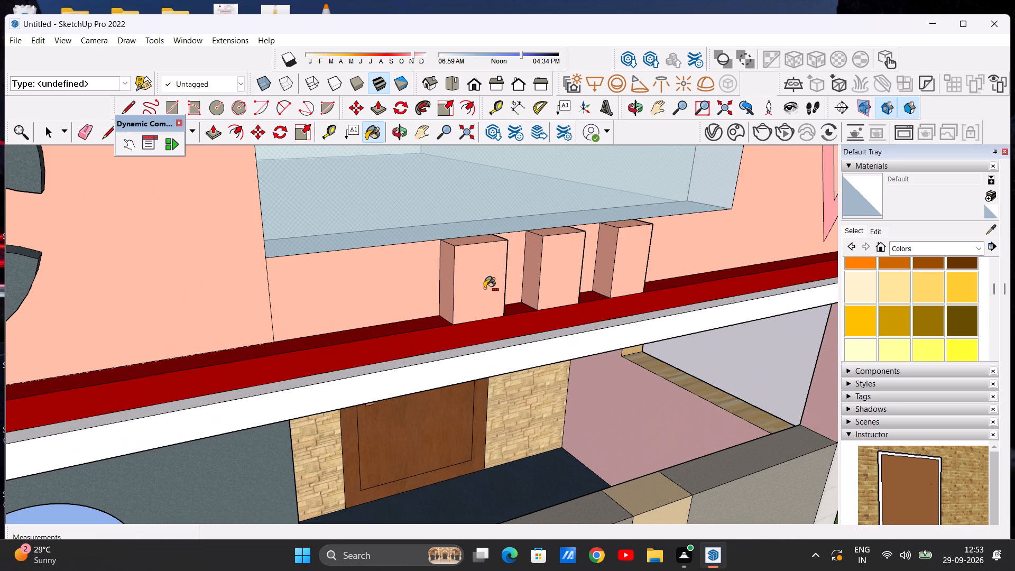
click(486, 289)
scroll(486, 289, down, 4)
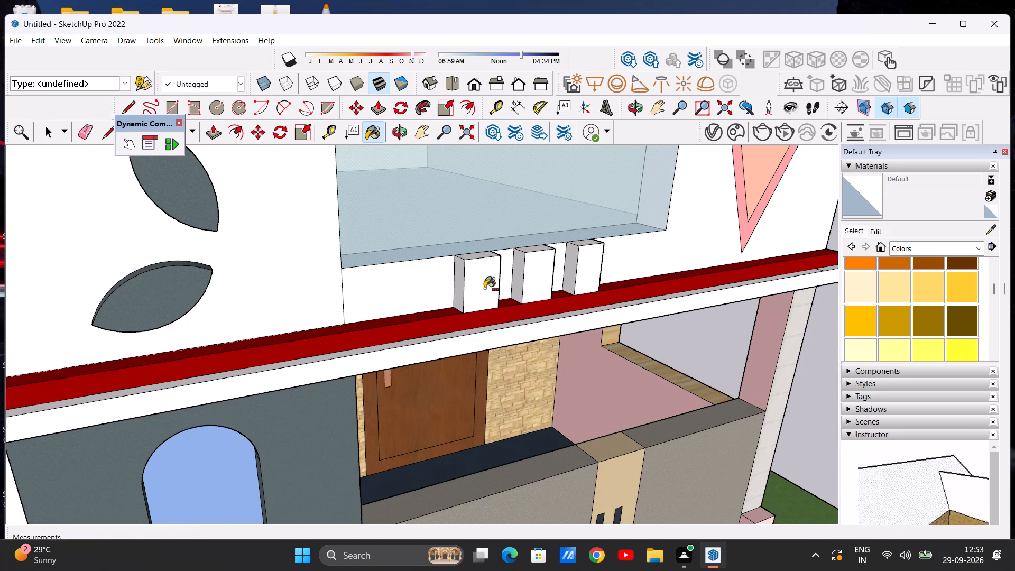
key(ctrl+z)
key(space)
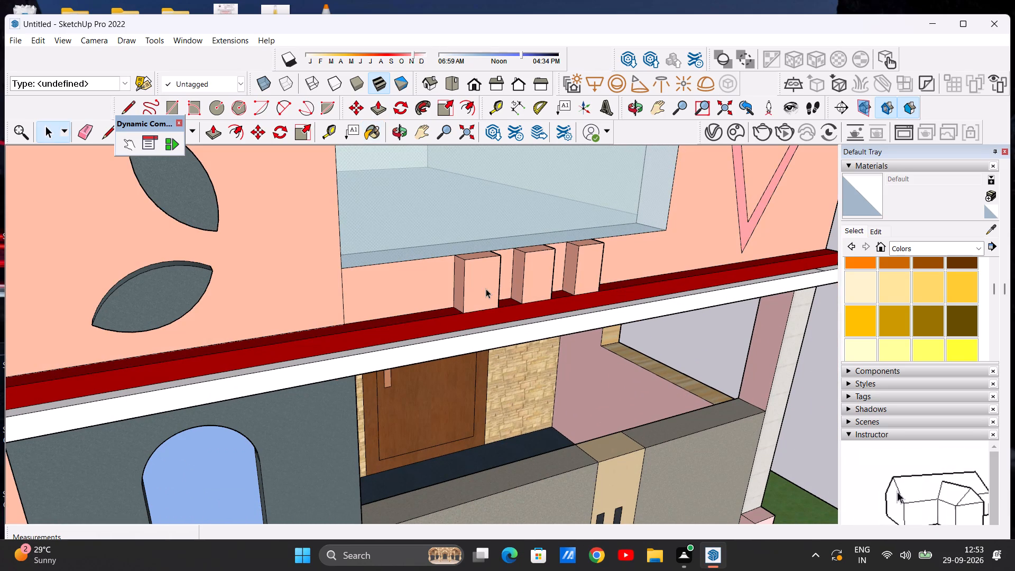
Examine the three projecting blocks within the whole front facade.
scroll(527, 116, down, 20)
scroll(527, 116, down, 7)
middle_drag(556, 263, 404, 226)
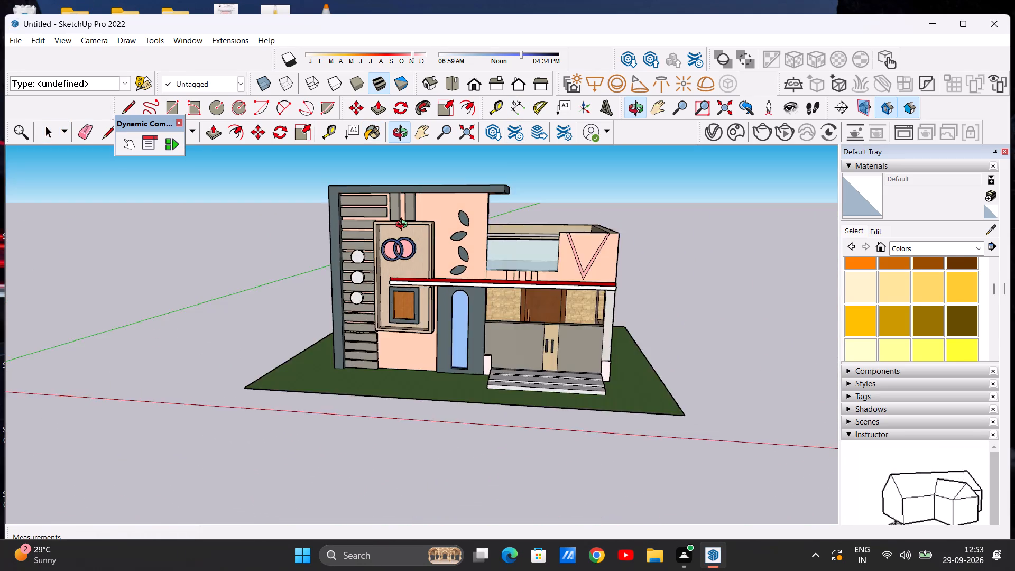
middle_drag(404, 226, 426, 203)
scroll(487, 273, up, 7)
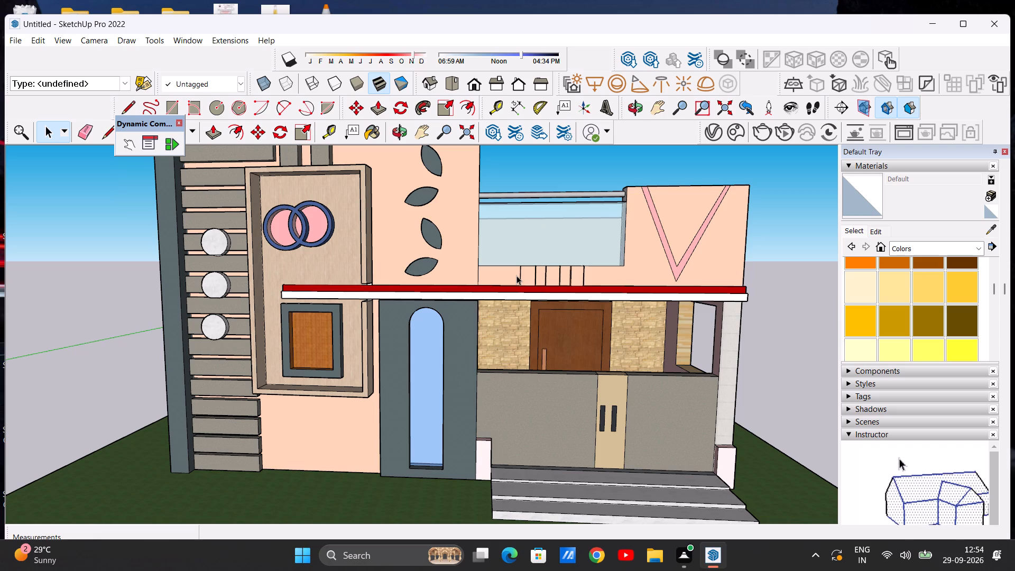
scroll(428, 285, down, 6)
scroll(433, 287, up, 7)
scroll(388, 252, down, 5)
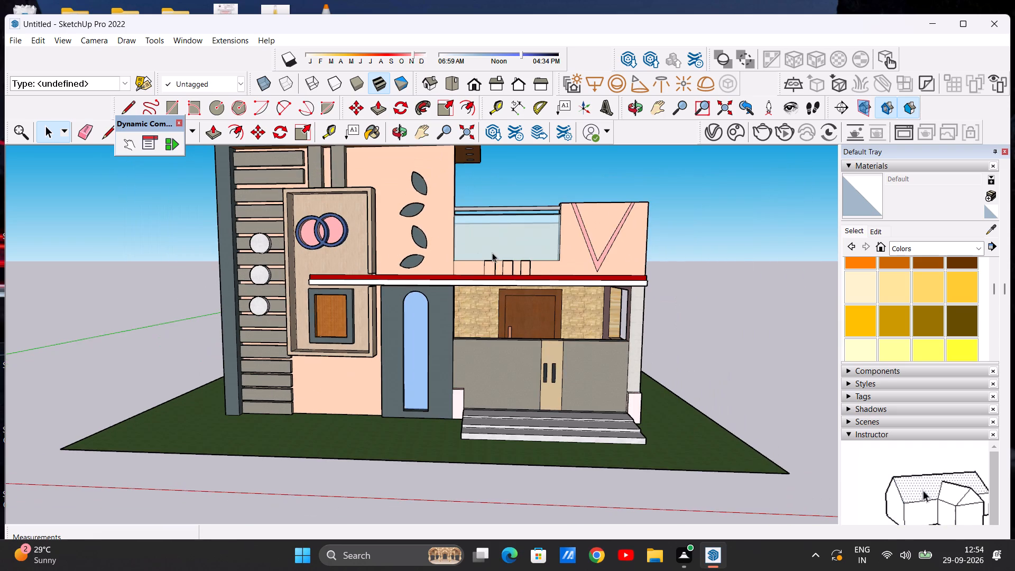
scroll(461, 268, up, 14)
Paint the front faces of the three projecting blocks below the balcony glass with Color D01.
middle_drag(479, 291, 556, 367)
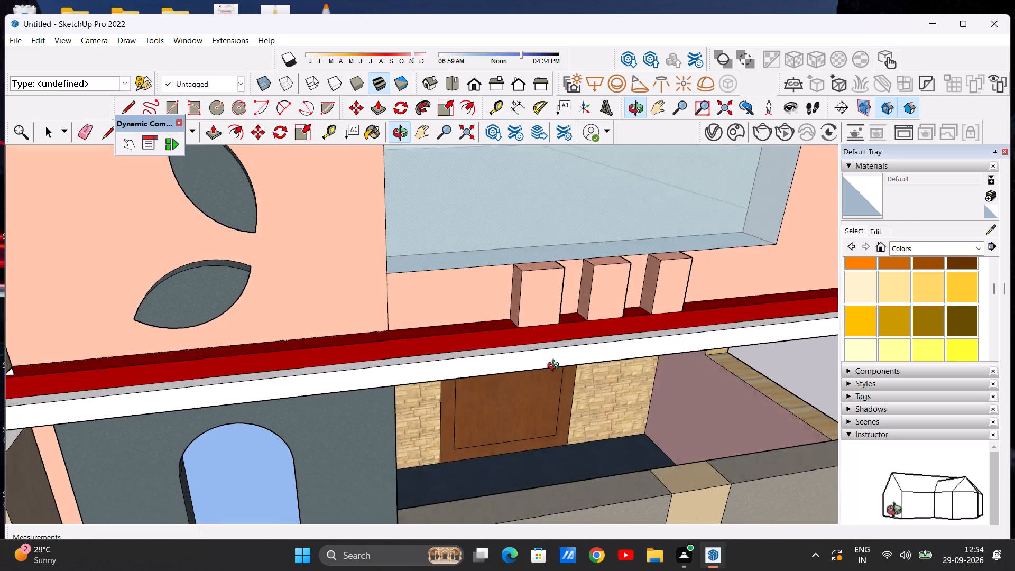
middle_drag(556, 367, 526, 383)
scroll(534, 304, up, 6)
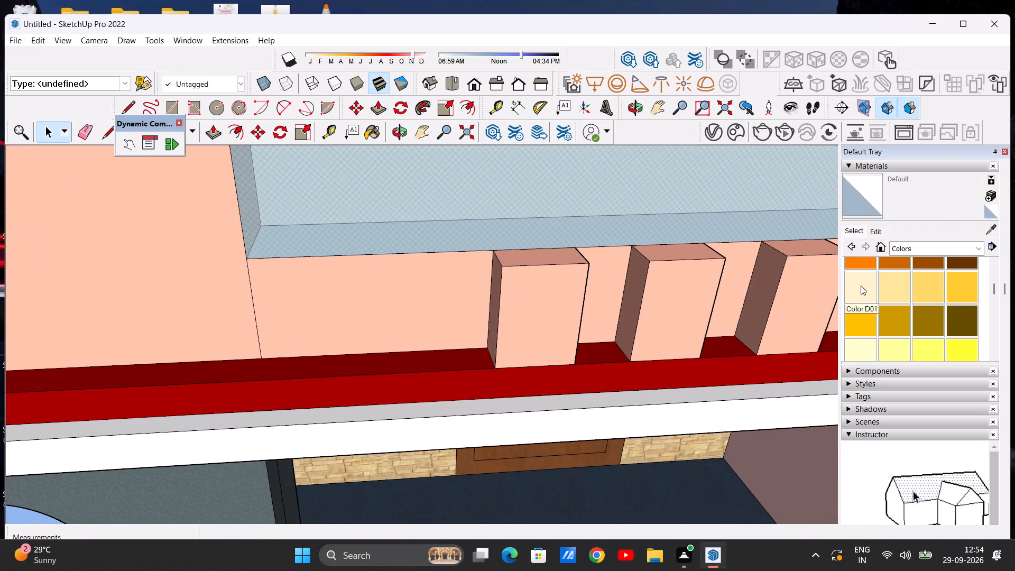
click(861, 285)
click(541, 331)
scroll(504, 314, down, 6)
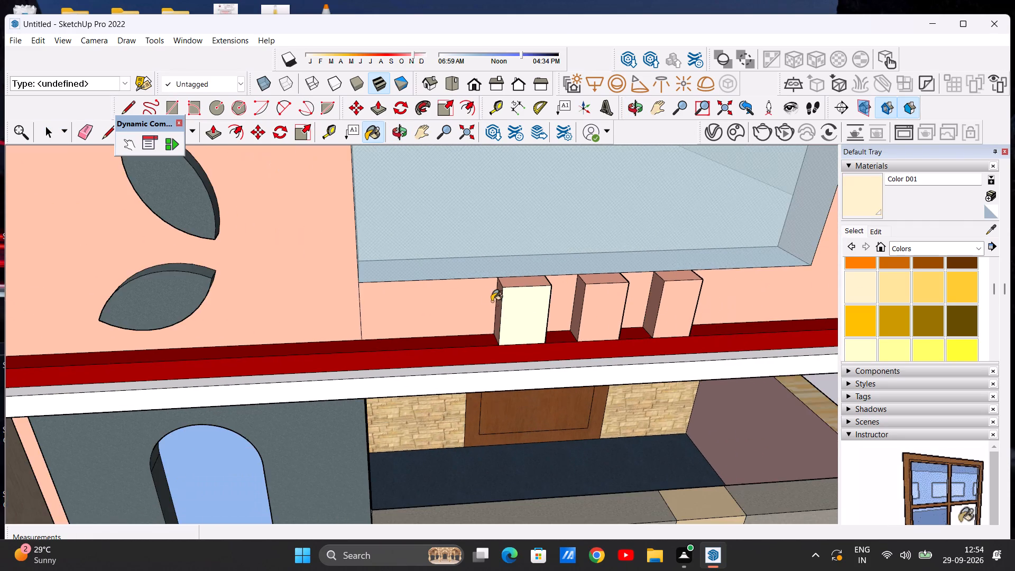
scroll(574, 312, up, 6)
click(607, 309)
click(758, 308)
scroll(628, 316, down, 5)
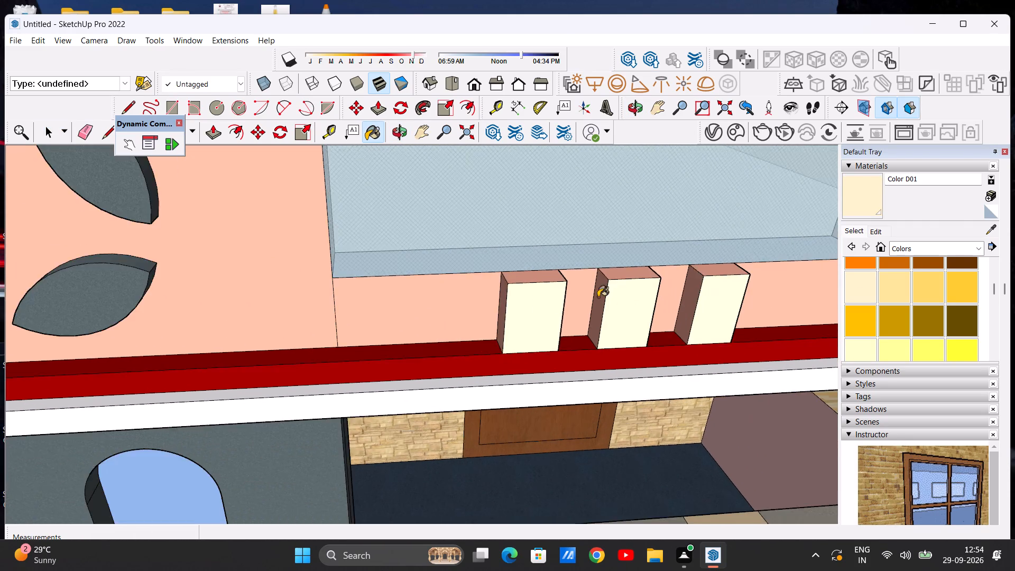
Paint the left side faces of the three projecting blocks with Color D01.
scroll(598, 297, down, 4)
middle_drag(587, 326, 547, 261)
scroll(576, 372, down, 9)
scroll(567, 354, up, 8)
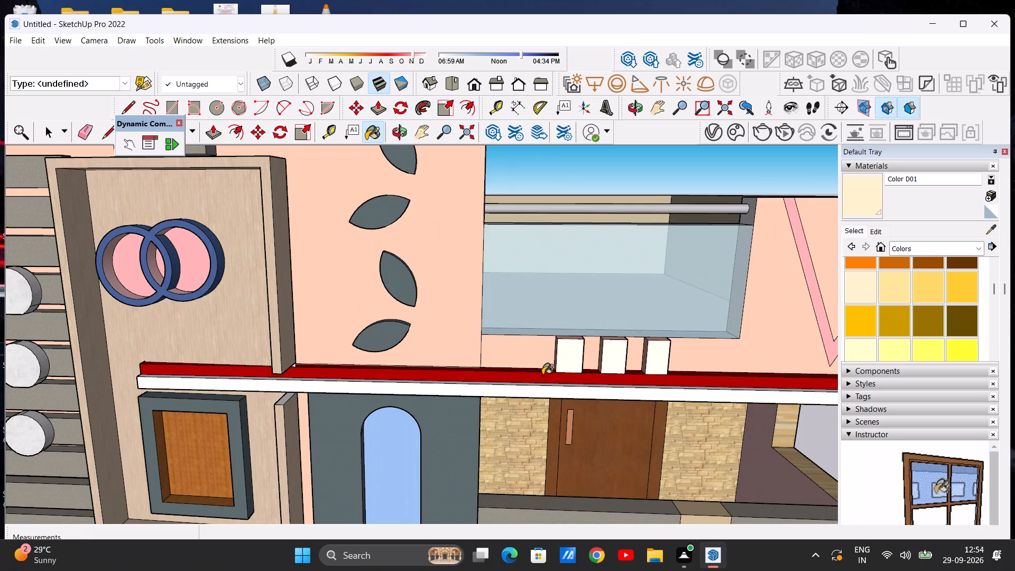
middle_drag(542, 375, 738, 326)
scroll(605, 344, up, 6)
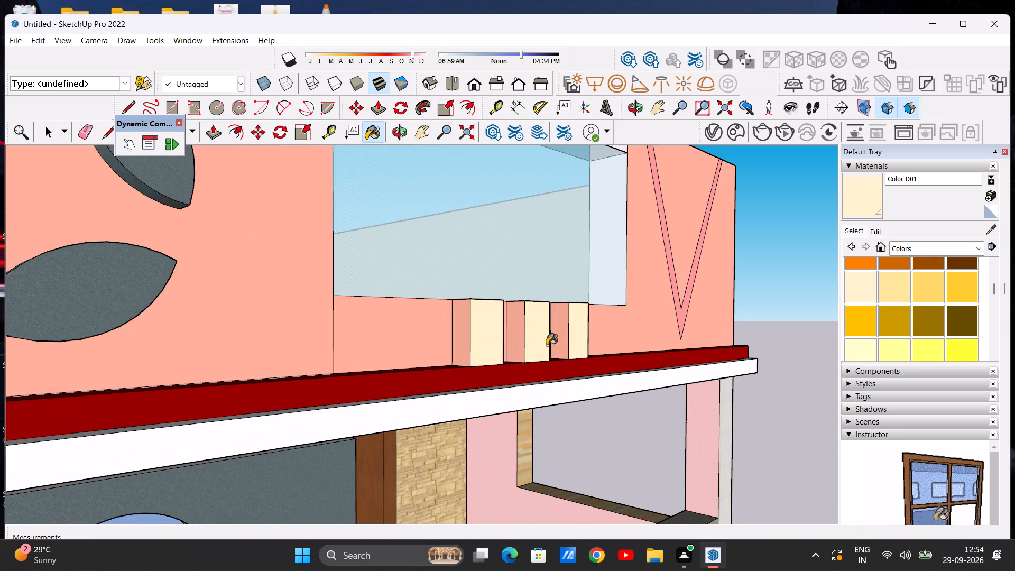
scroll(523, 339, up, 6)
click(408, 344)
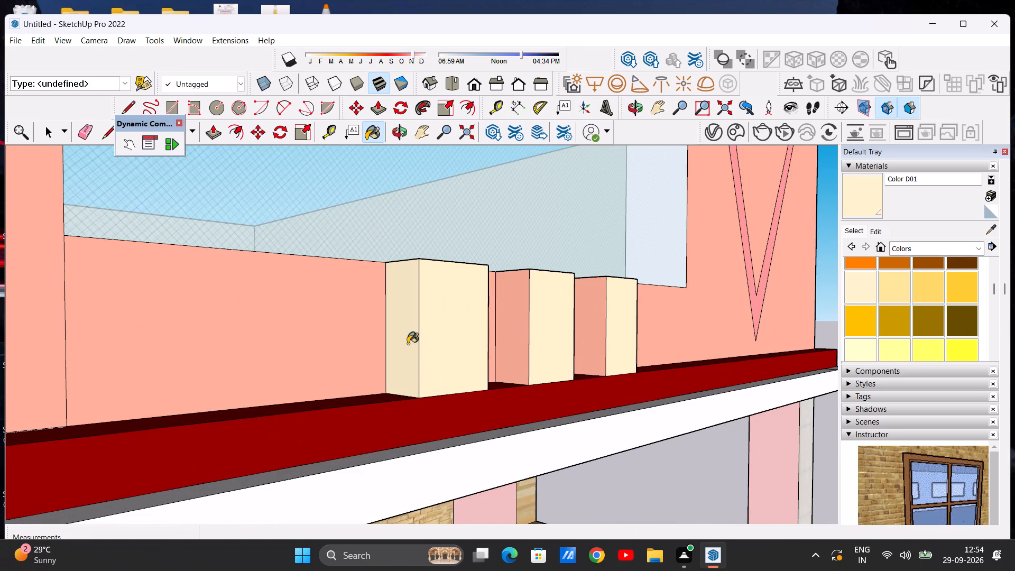
scroll(408, 344, down, 6)
scroll(479, 324, up, 5)
click(471, 328)
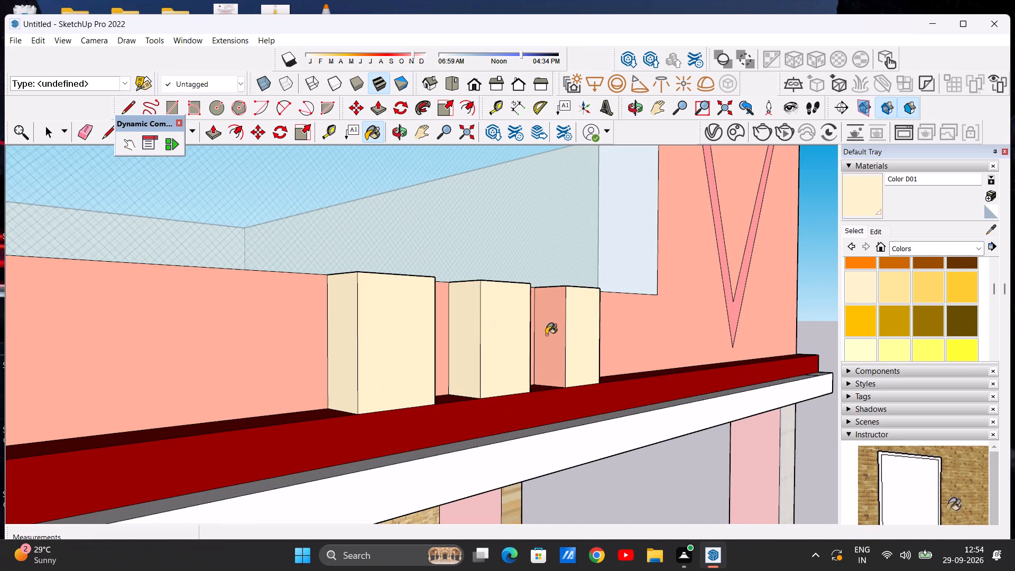
click(550, 334)
Paint the right side faces of the three projecting blocks with Color D01.
scroll(473, 328, down, 9)
middle_drag(523, 335, 462, 336)
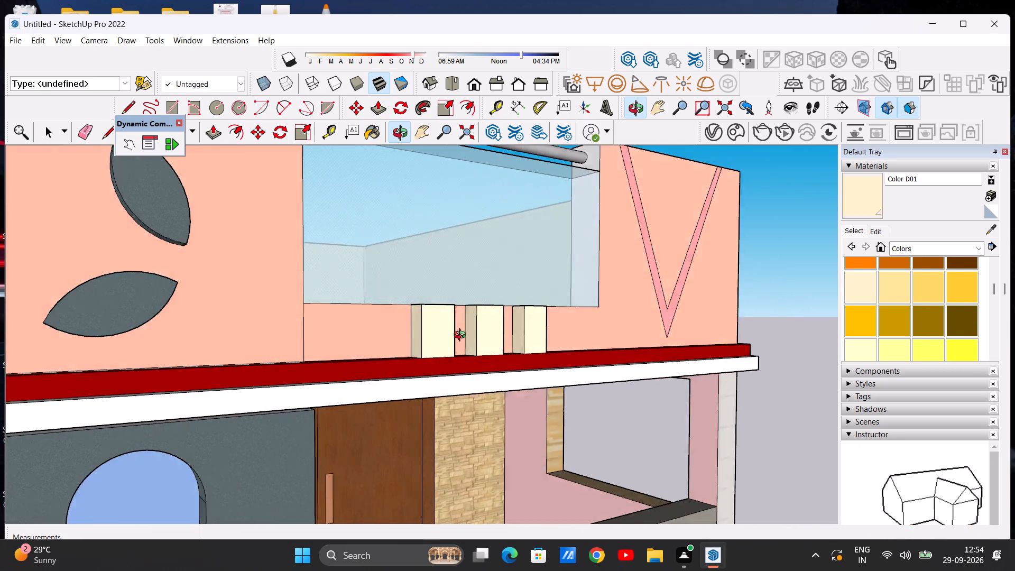
middle_drag(462, 336, 229, 340)
scroll(542, 346, up, 5)
click(556, 334)
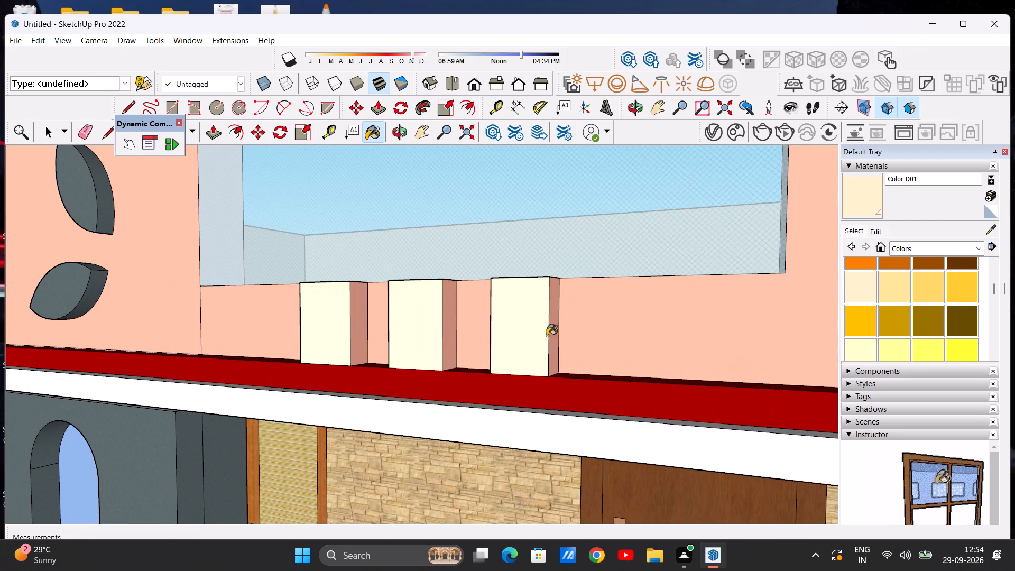
click(445, 334)
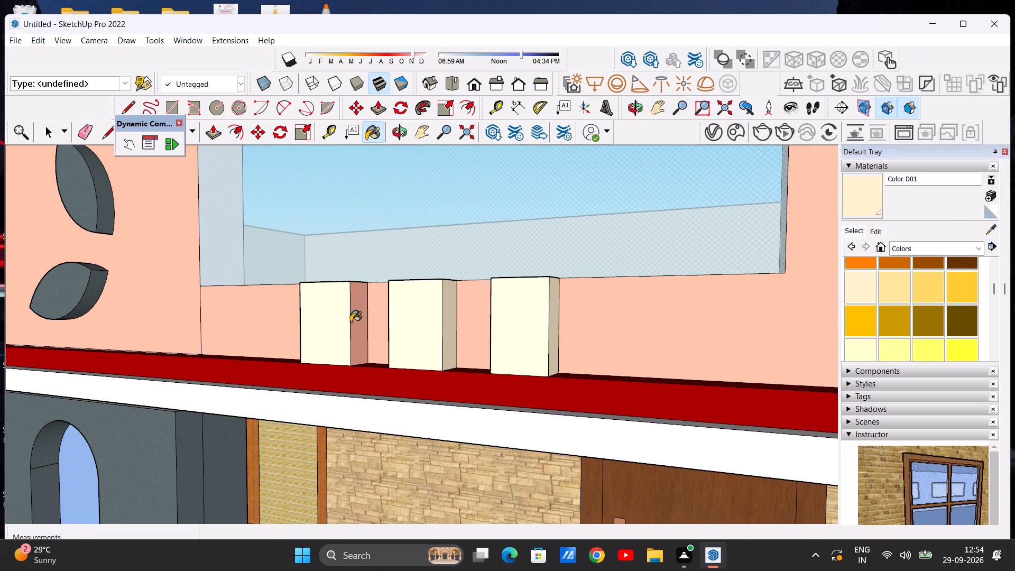
click(350, 322)
scroll(401, 331, down, 1)
scroll(369, 320, up, 6)
click(355, 316)
scroll(385, 328, down, 6)
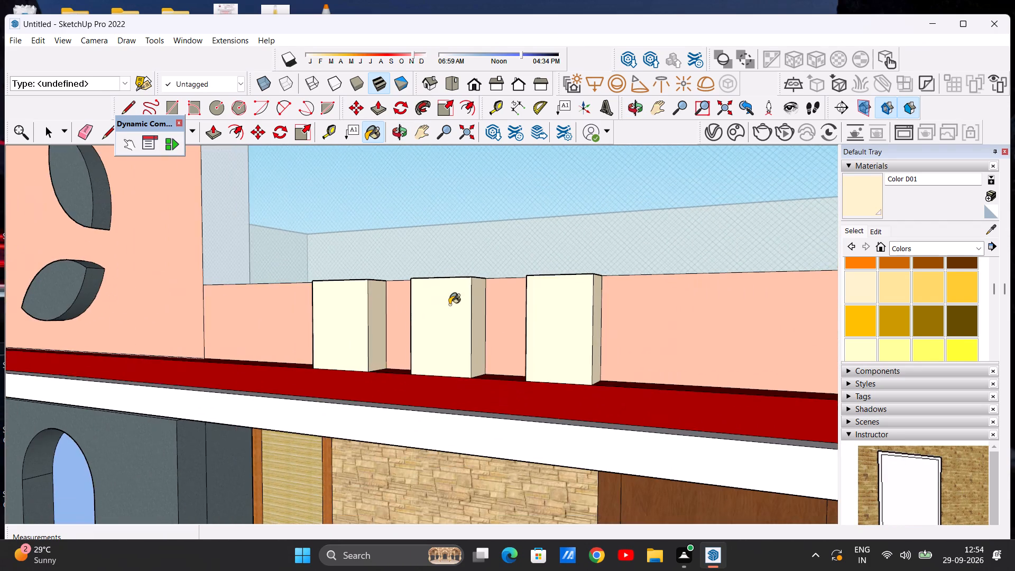
Paint the top faces of the three projecting blocks with Color D01.
scroll(449, 305, down, 1)
middle_drag(470, 330, 516, 444)
scroll(402, 393, up, 5)
click(384, 363)
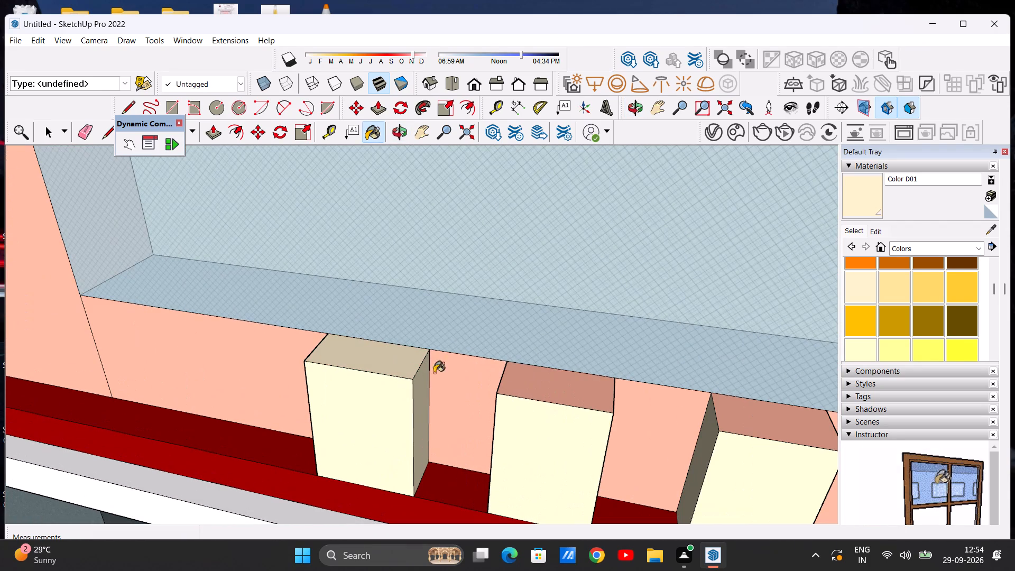
click(546, 386)
click(742, 421)
scroll(553, 351, down, 14)
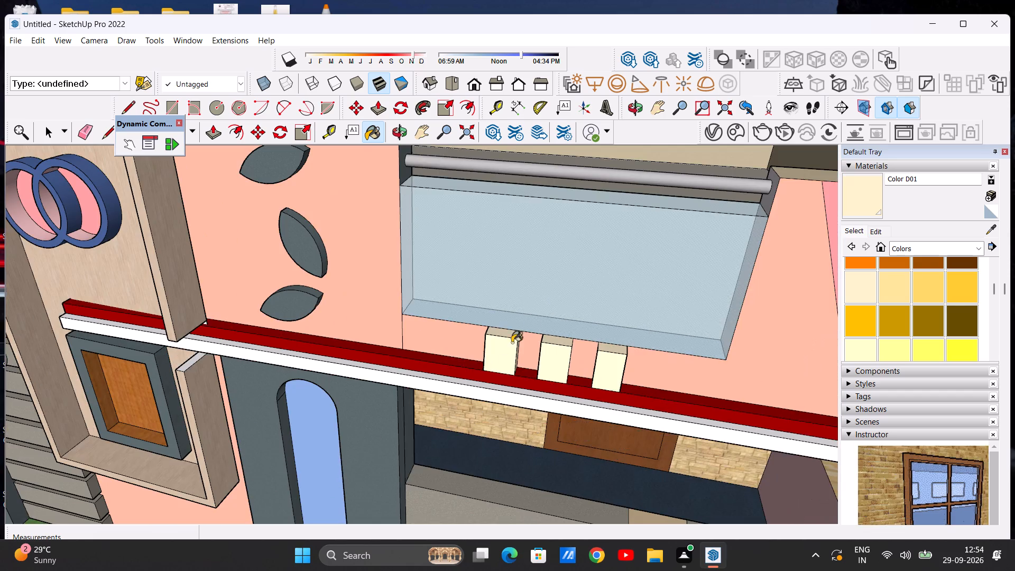
middle_drag(513, 411, 568, 356)
scroll(536, 361, down, 20)
scroll(571, 353, up, 1)
middle_drag(571, 353, 576, 307)
scroll(576, 307, up, 9)
key(space)
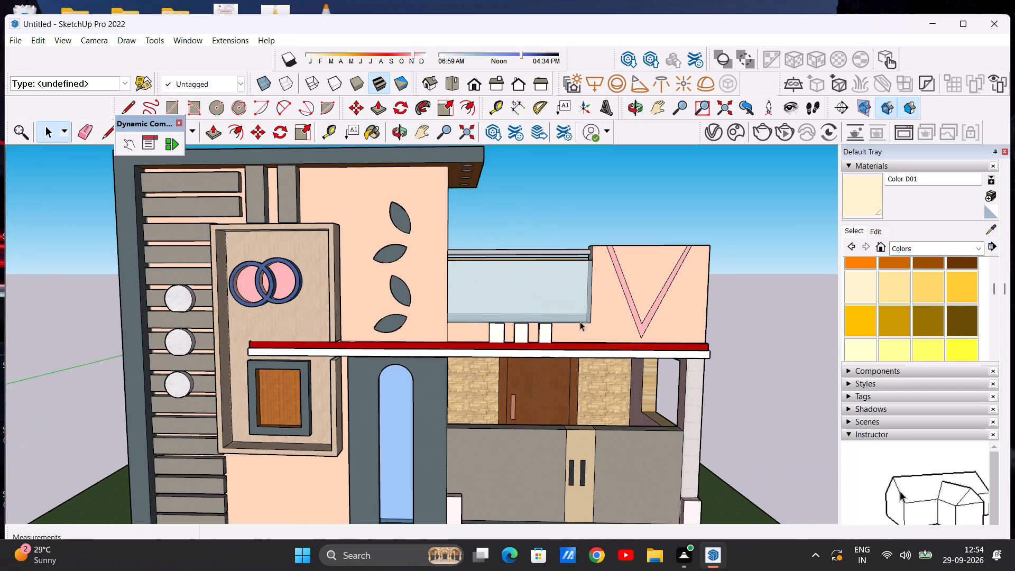
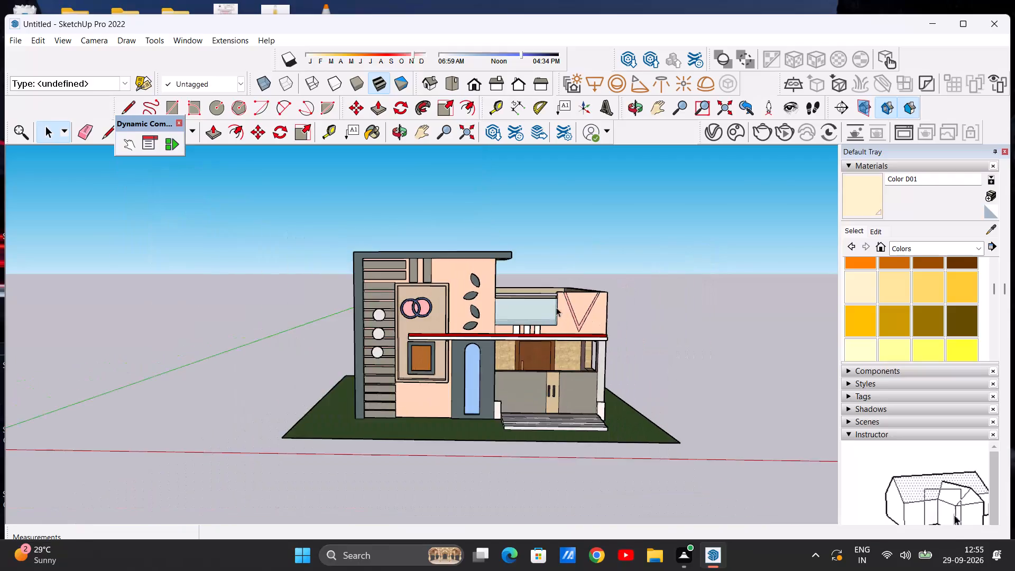
Examine the whole front facade and the three painted blocks below the balcony glass.
scroll(553, 316, up, 13)
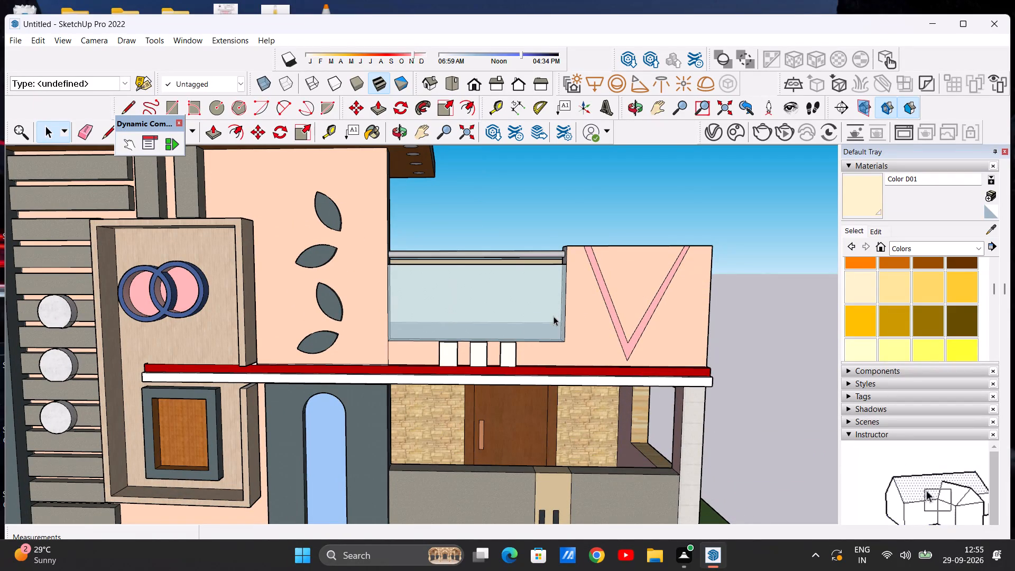
scroll(578, 358, down, 10)
scroll(577, 340, up, 10)
scroll(606, 355, down, 4)
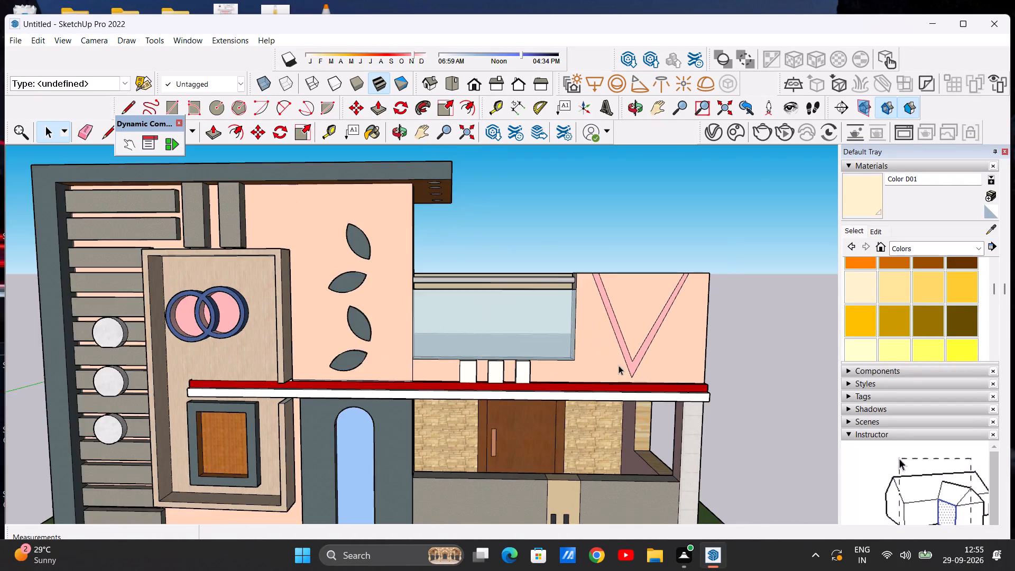
scroll(614, 339, up, 2)
scroll(622, 305, down, 12)
scroll(624, 359, up, 10)
scroll(630, 311, down, 10)
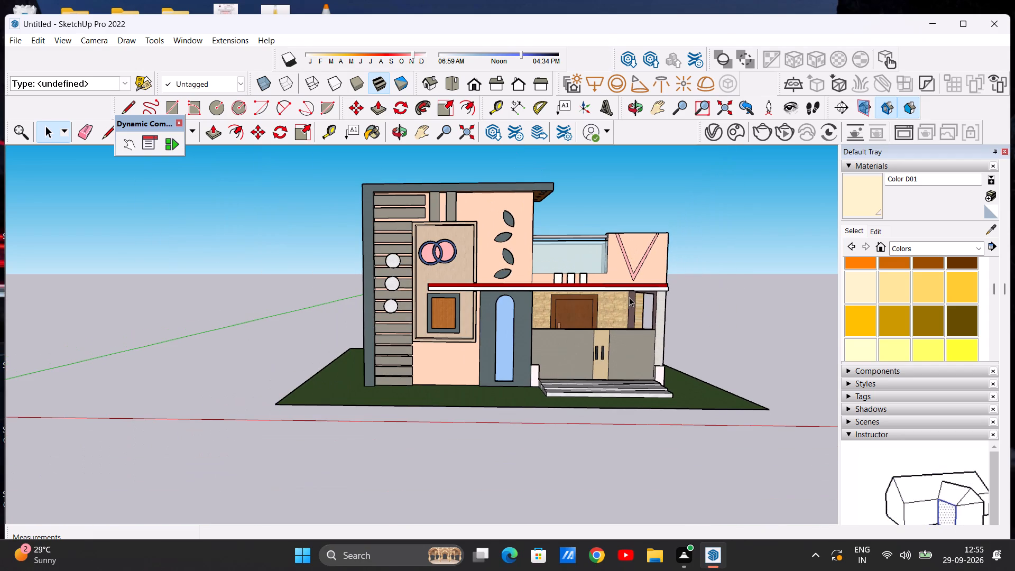
scroll(629, 297, down, 6)
scroll(604, 278, up, 16)
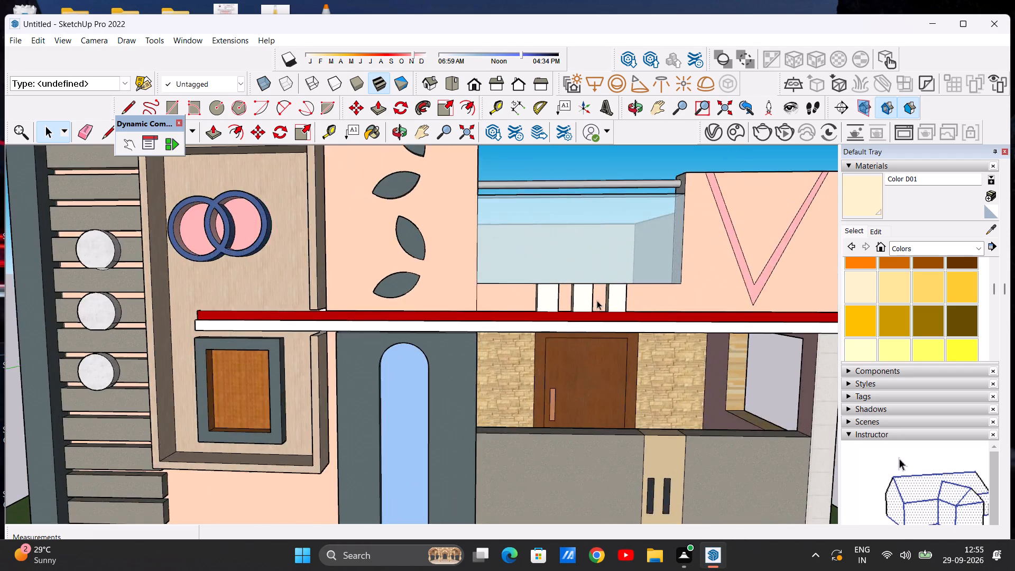
scroll(595, 305, down, 9)
middle_drag(591, 312, 594, 335)
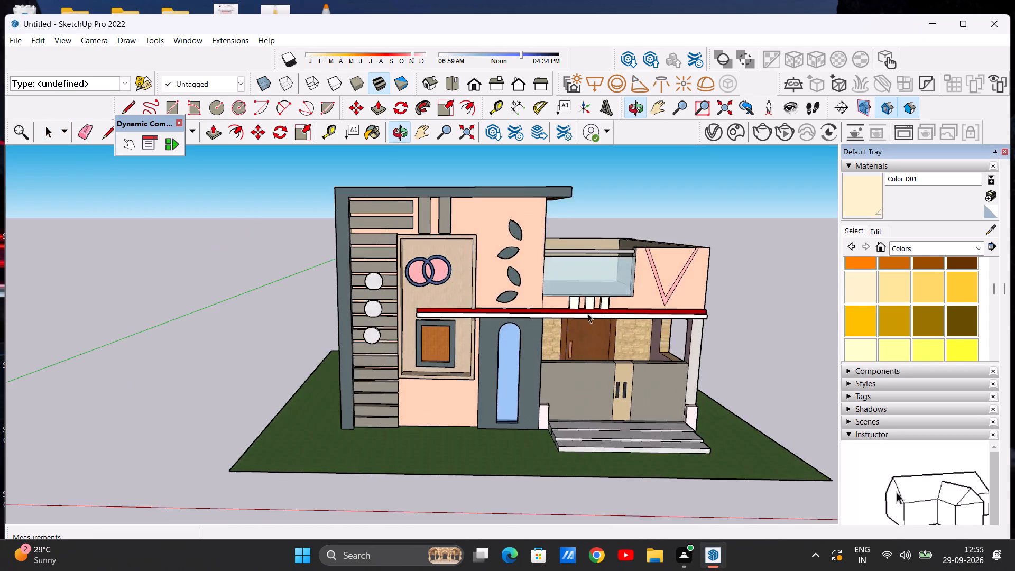
scroll(569, 324, down, 7)
middle_drag(592, 365, 581, 419)
scroll(603, 343, up, 7)
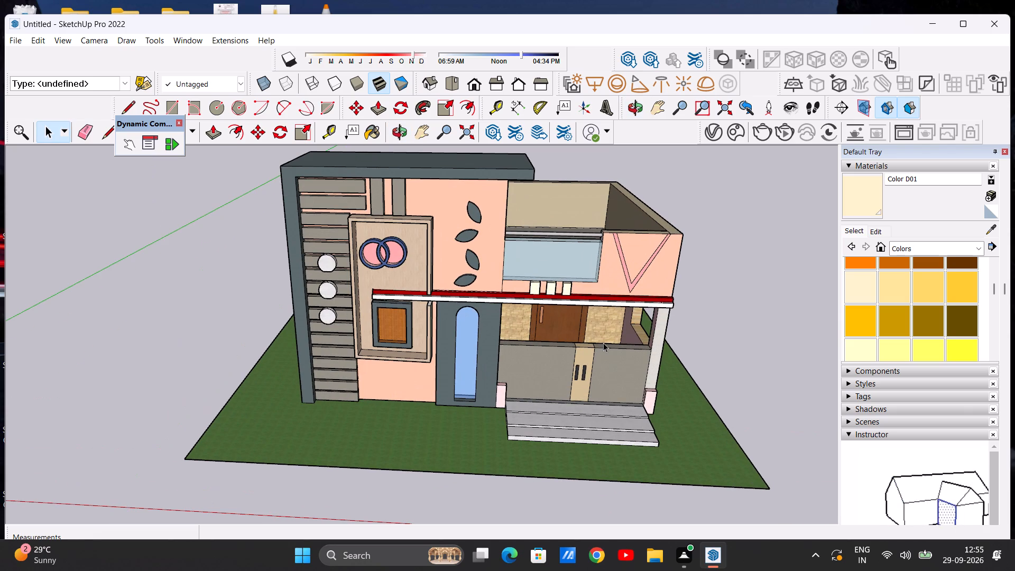
scroll(596, 331, down, 4)
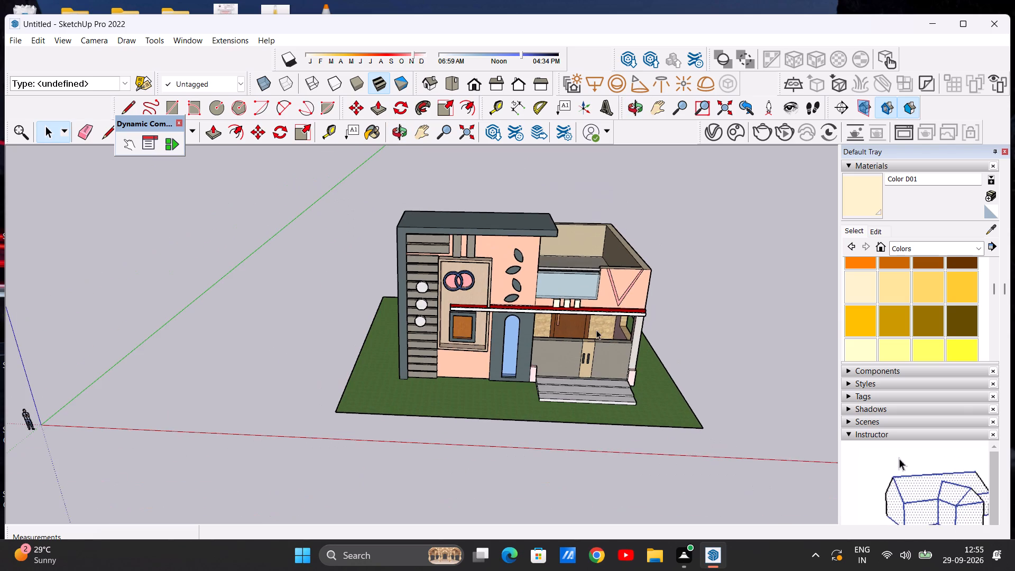
scroll(599, 329, up, 9)
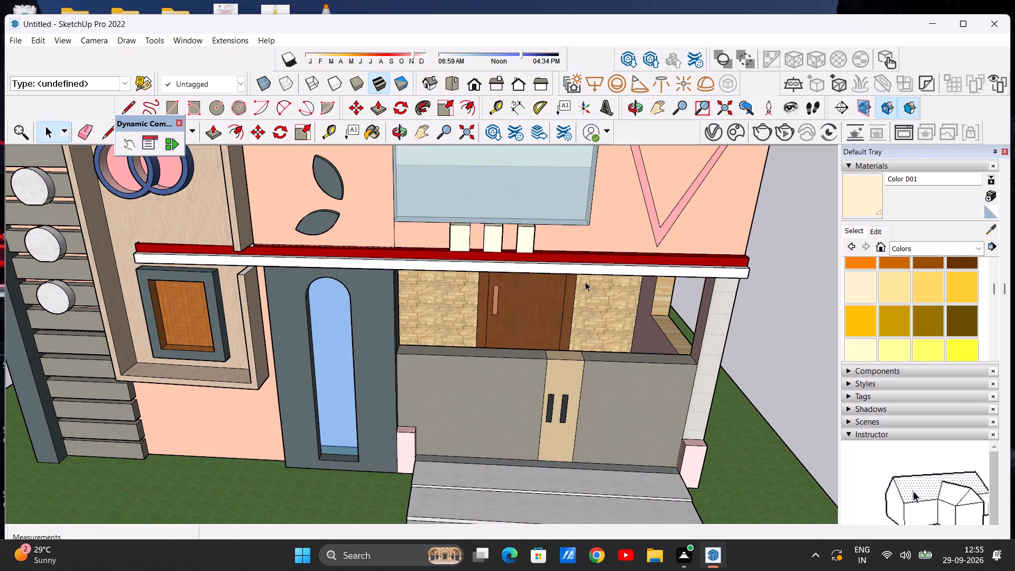
Inspect the three blocks below the balcony glass up close from the side, from above and from the front.
middle_drag(598, 268, 427, 293)
scroll(427, 293, up, 7)
scroll(721, 310, down, 6)
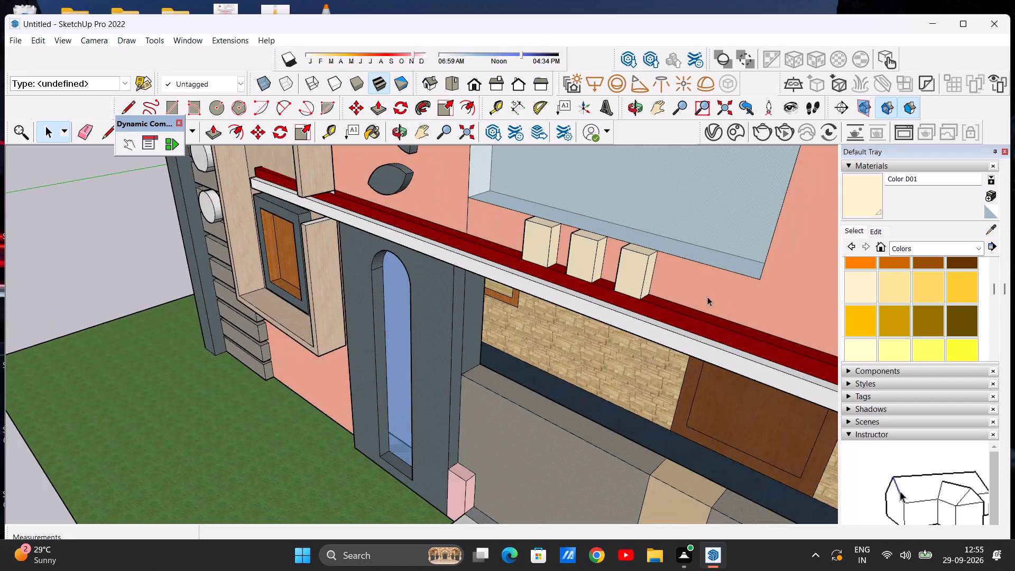
middle_drag(634, 306, 877, 321)
scroll(437, 273, down, 15)
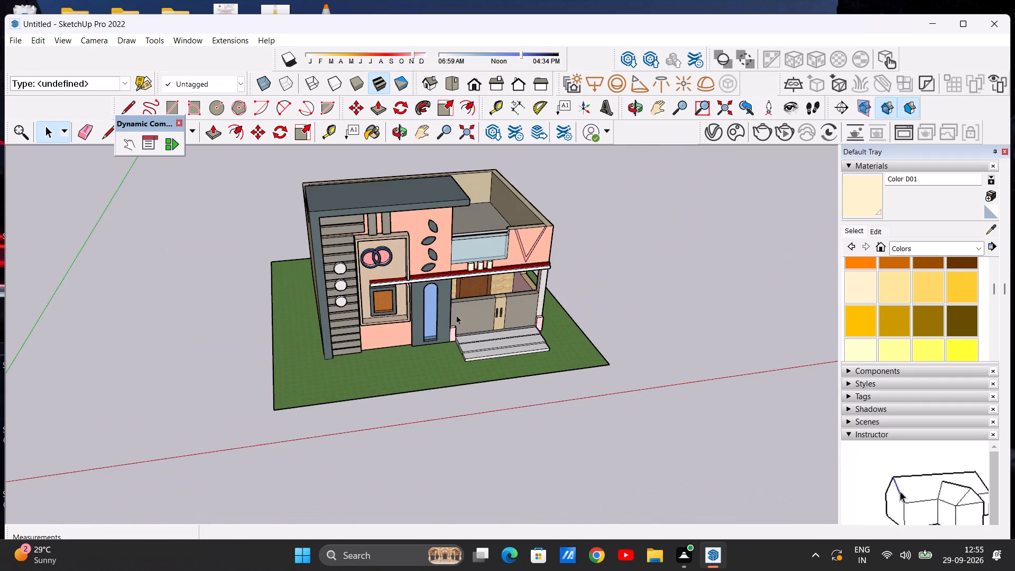
middle_drag(478, 348, 389, 220)
scroll(636, 306, up, 15)
scroll(697, 339, down, 16)
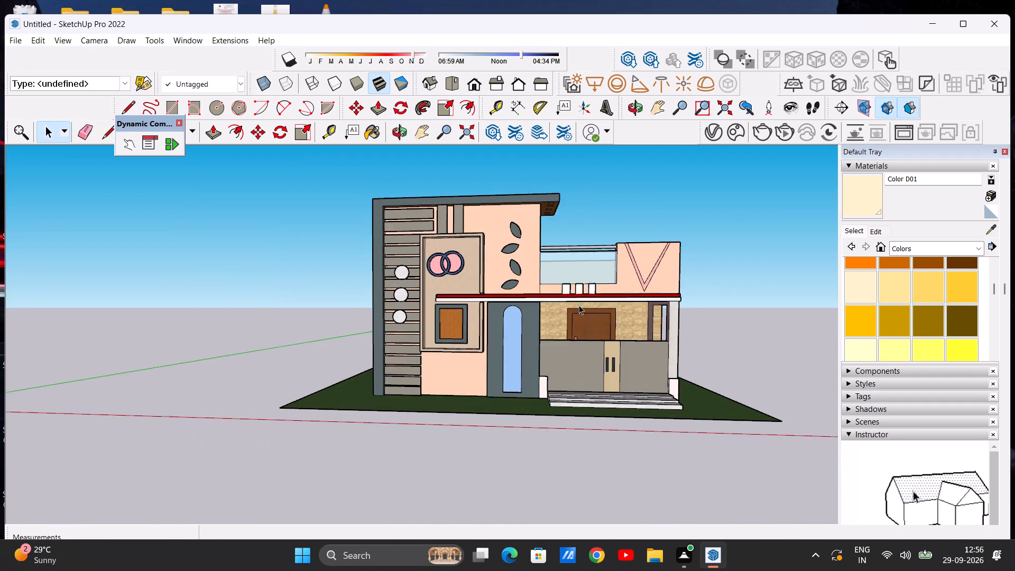
scroll(579, 304, up, 1)
middle_drag(583, 349, 598, 434)
scroll(571, 296, up, 17)
scroll(575, 309, down, 10)
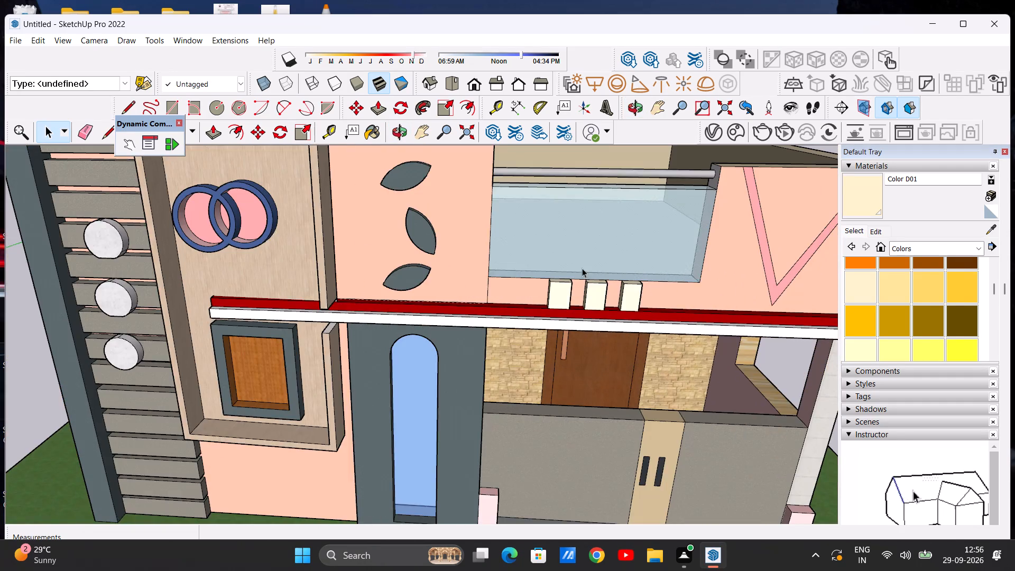
scroll(589, 330, down, 1)
middle_drag(583, 352, 568, 270)
scroll(582, 179, down, 11)
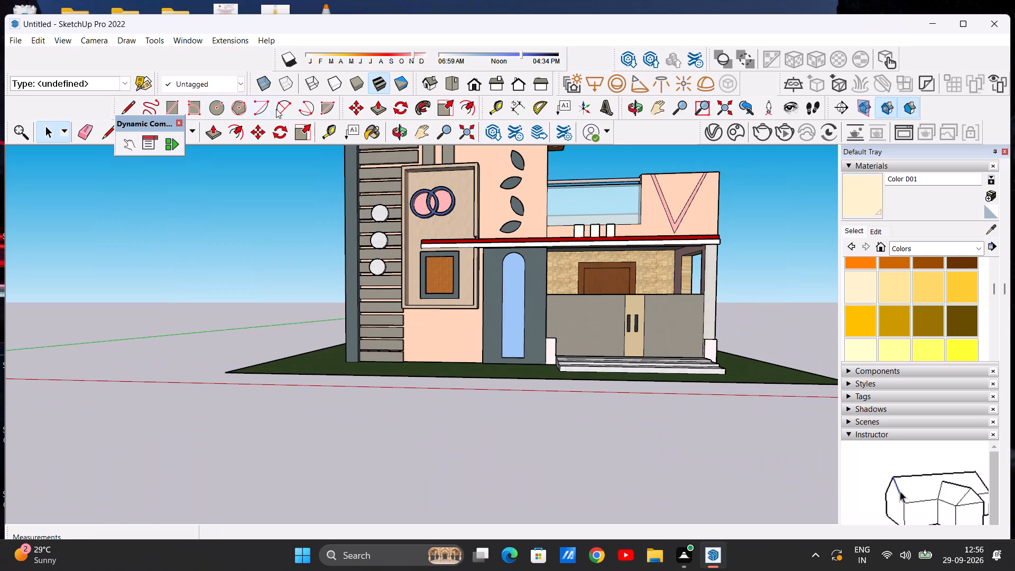
scroll(261, 156, down, 9)
scroll(280, 204, down, 7)
scroll(356, 159, up, 13)
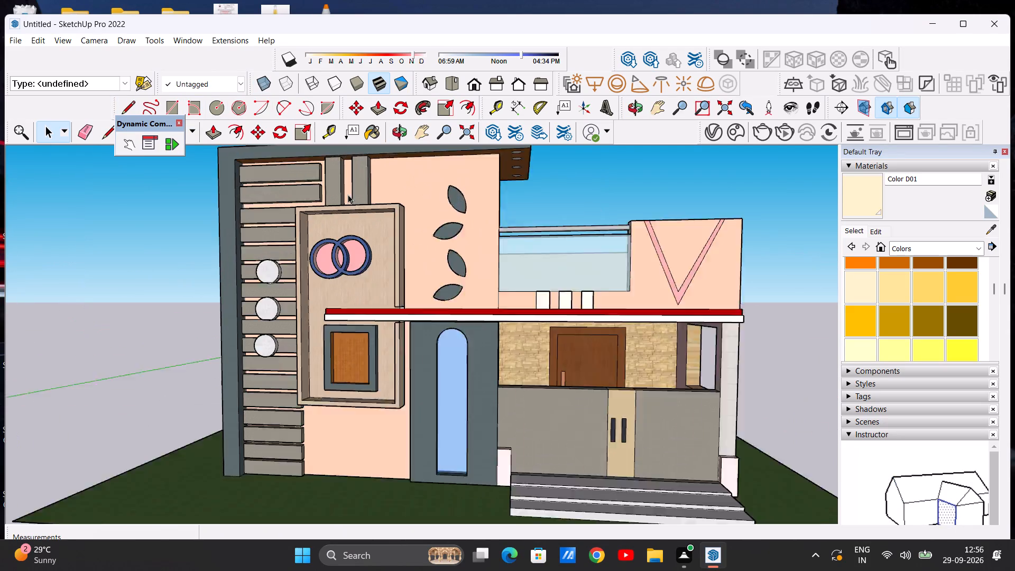
scroll(348, 195, up, 2)
Switch to the standard Front view and review the full facade from the front and from above.
click(467, 81)
scroll(429, 256, down, 8)
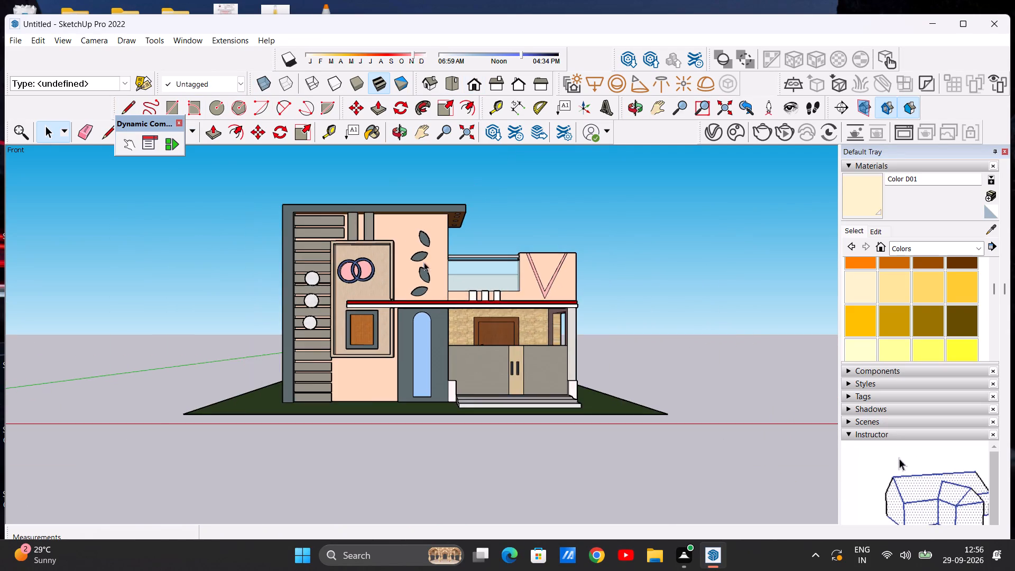
scroll(426, 255, up, 4)
middle_drag(403, 266, 401, 359)
scroll(408, 346, down, 3)
scroll(382, 360, up, 3)
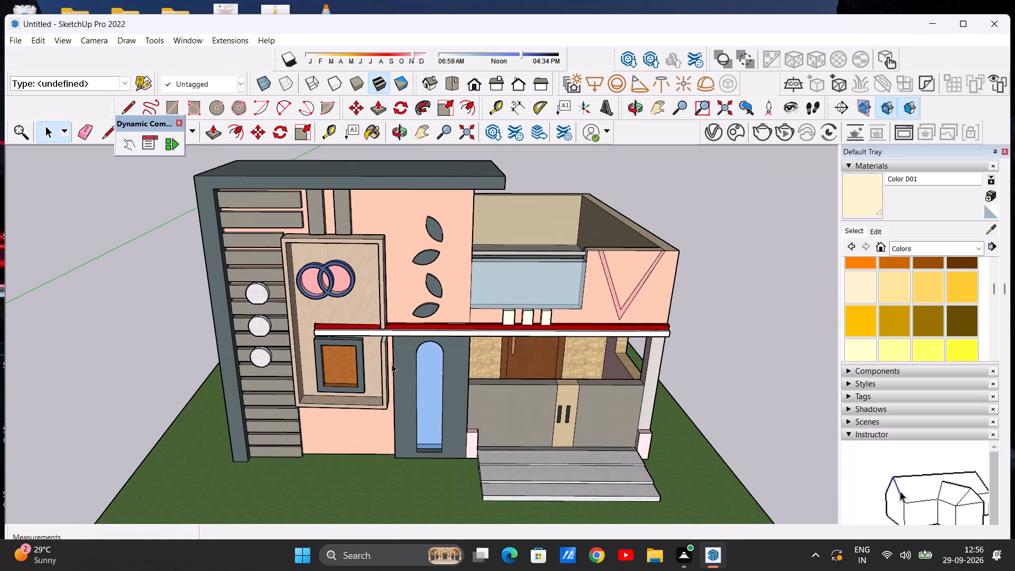
middle_drag(392, 364, 391, 351)
scroll(389, 356, down, 4)
scroll(408, 335, up, 2)
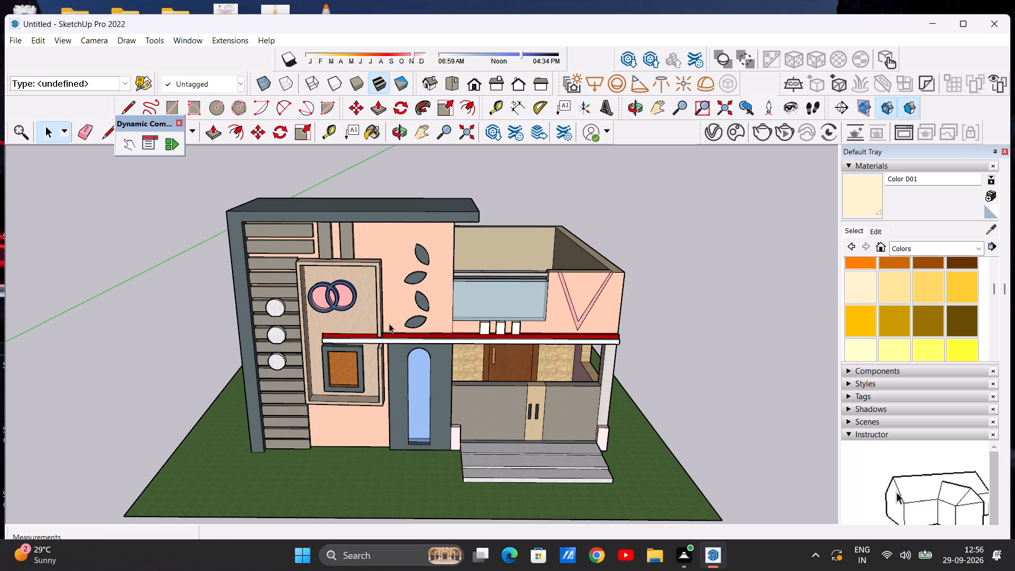
scroll(387, 311, down, 7)
scroll(384, 326, up, 8)
Examine the end faces of the red and white ledge above the small wood-panelled window from several angles.
middle_drag(397, 367, 514, 308)
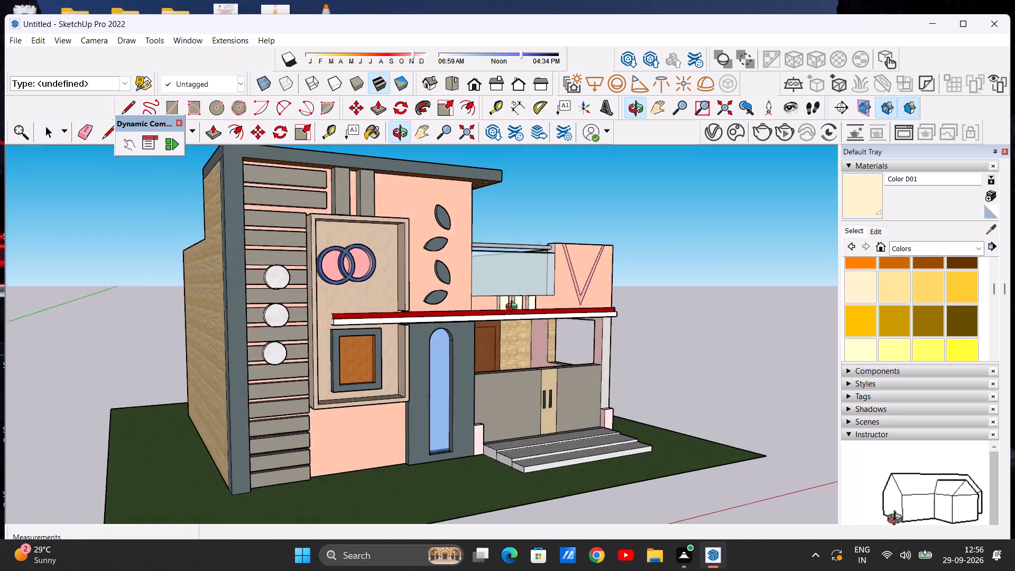
middle_drag(514, 308, 352, 330)
scroll(356, 323, up, 10)
scroll(372, 327, down, 2)
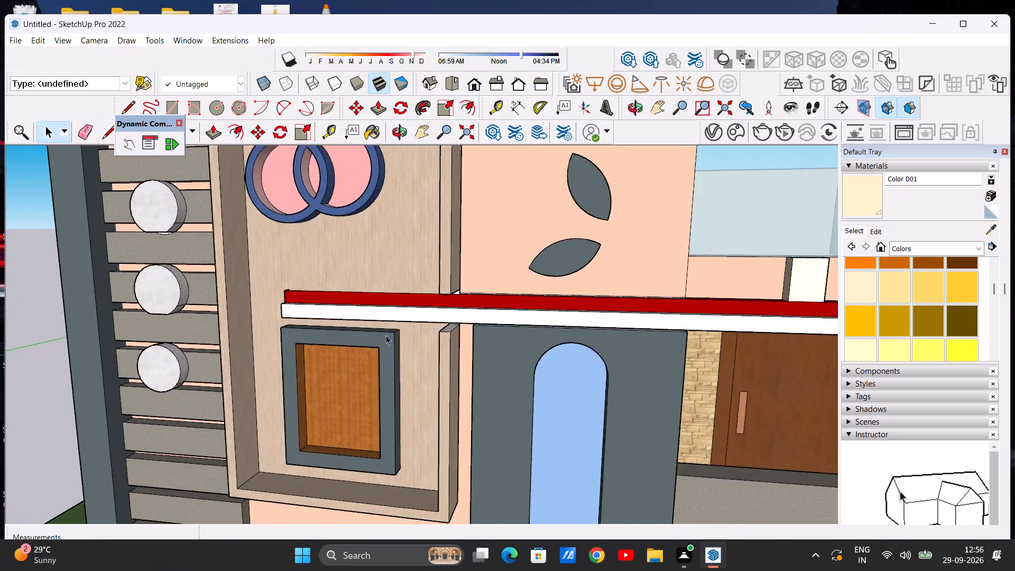
scroll(386, 335, down, 8)
scroll(377, 329, up, 1)
middle_drag(377, 329, 542, 354)
scroll(382, 326, up, 13)
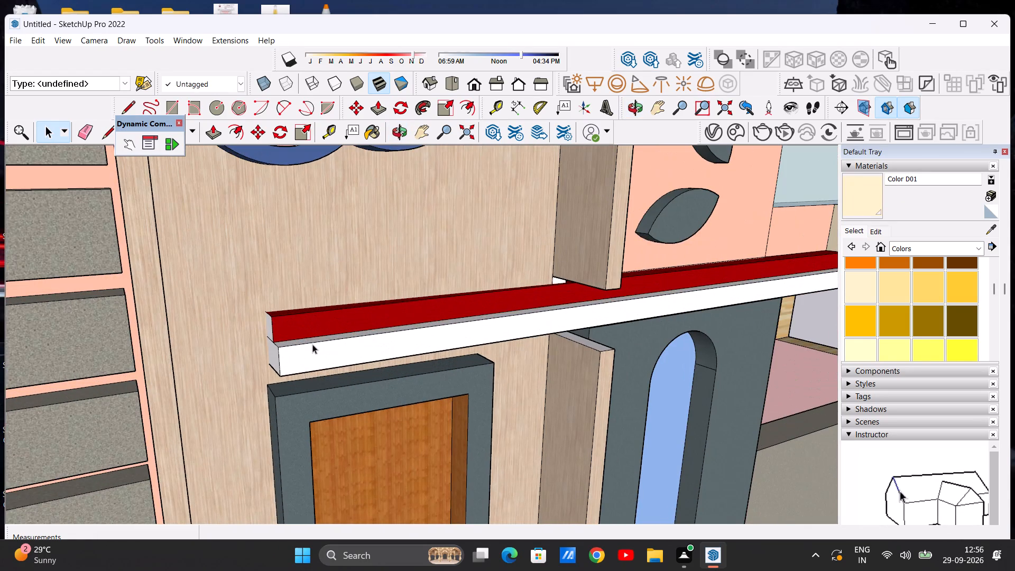
scroll(275, 331, up, 6)
middle_drag(269, 339, 333, 324)
scroll(371, 332, down, 15)
scroll(419, 301, up, 6)
middle_drag(323, 313, 375, 313)
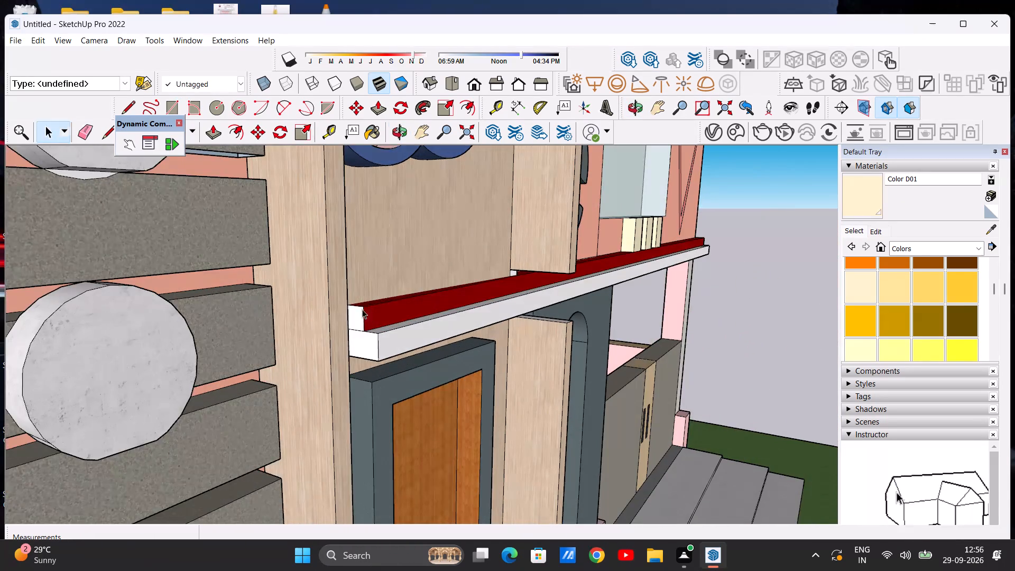
scroll(340, 310, up, 15)
scroll(357, 324, down, 8)
middle_drag(435, 317, 318, 315)
scroll(339, 330, down, 6)
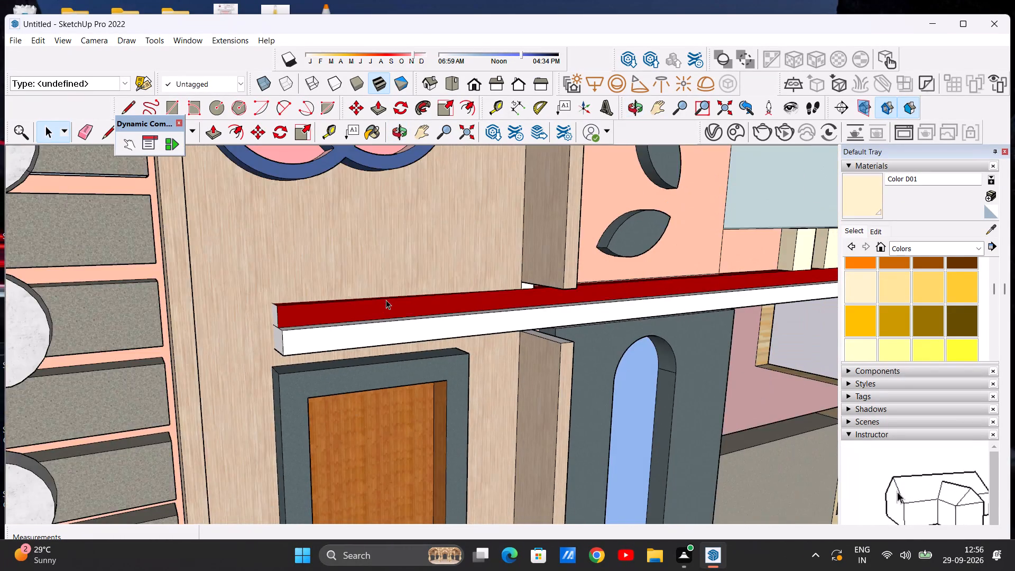
scroll(386, 300, down, 6)
scroll(330, 237, down, 10)
scroll(278, 273, up, 11)
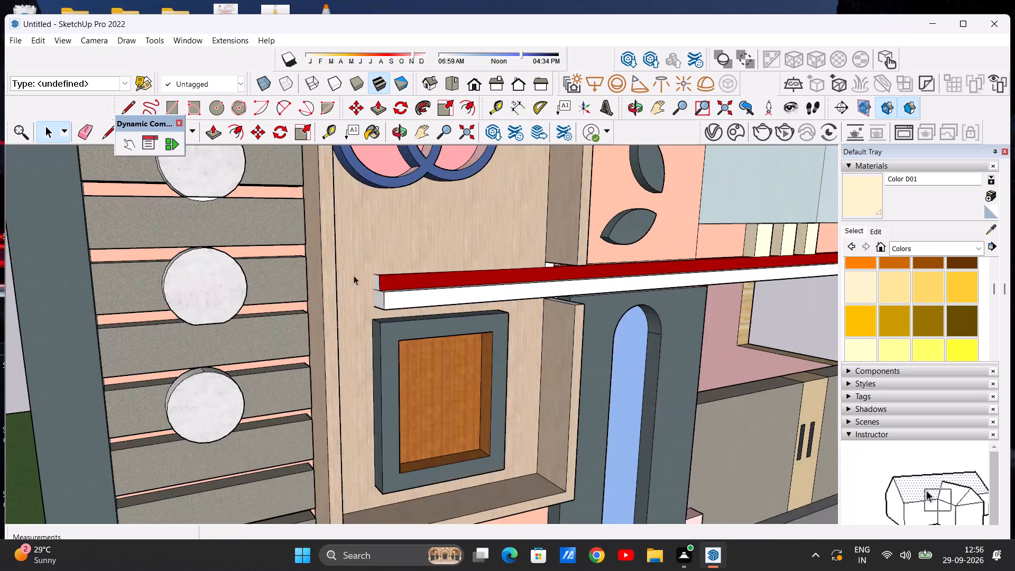
middle_drag(399, 303, 433, 312)
scroll(362, 302, up, 15)
scroll(338, 311, down, 19)
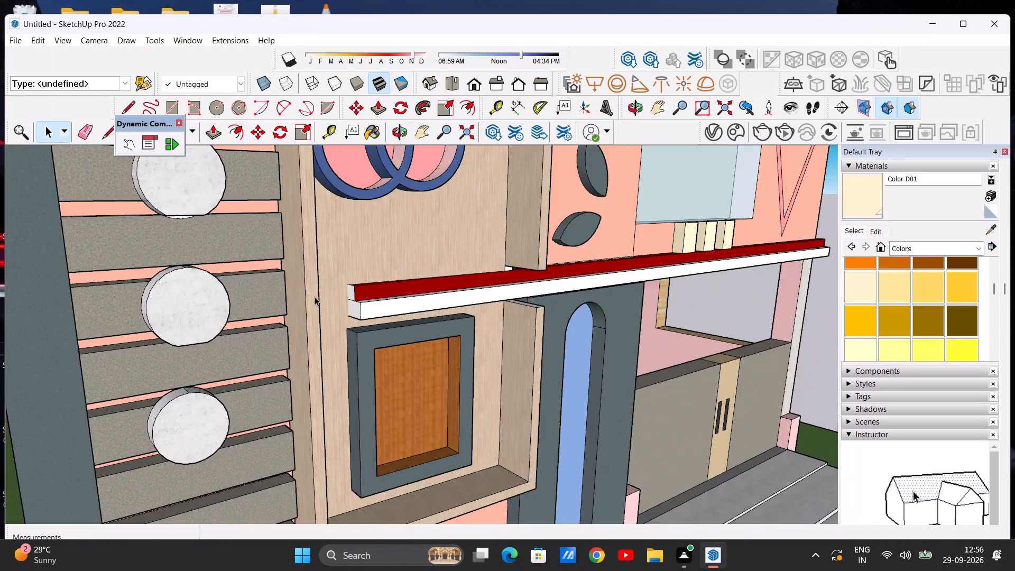
scroll(315, 297, down, 18)
middle_drag(394, 340, 89, 357)
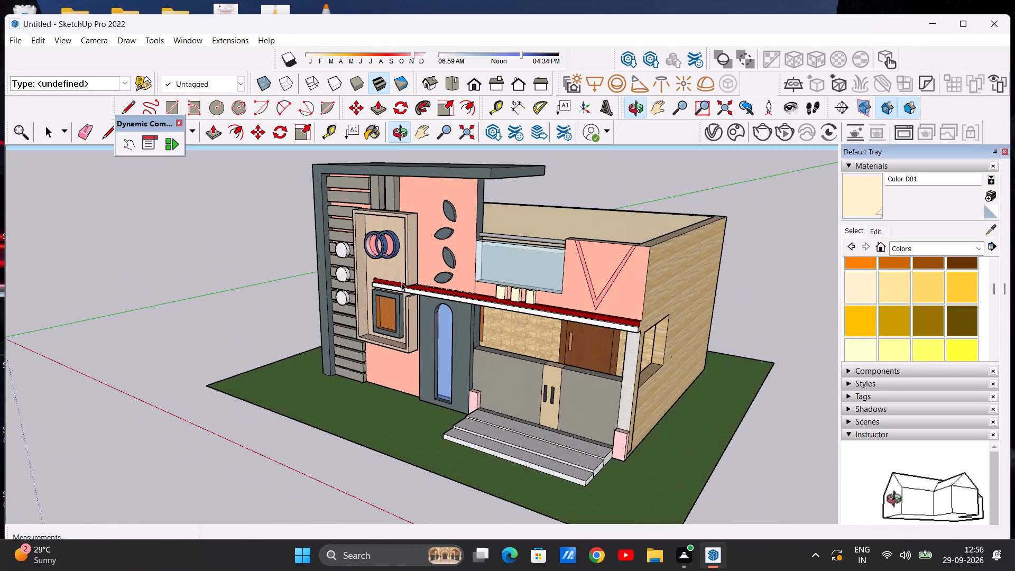
scroll(440, 281, up, 15)
scroll(437, 302, down, 13)
middle_drag(368, 284, 624, 307)
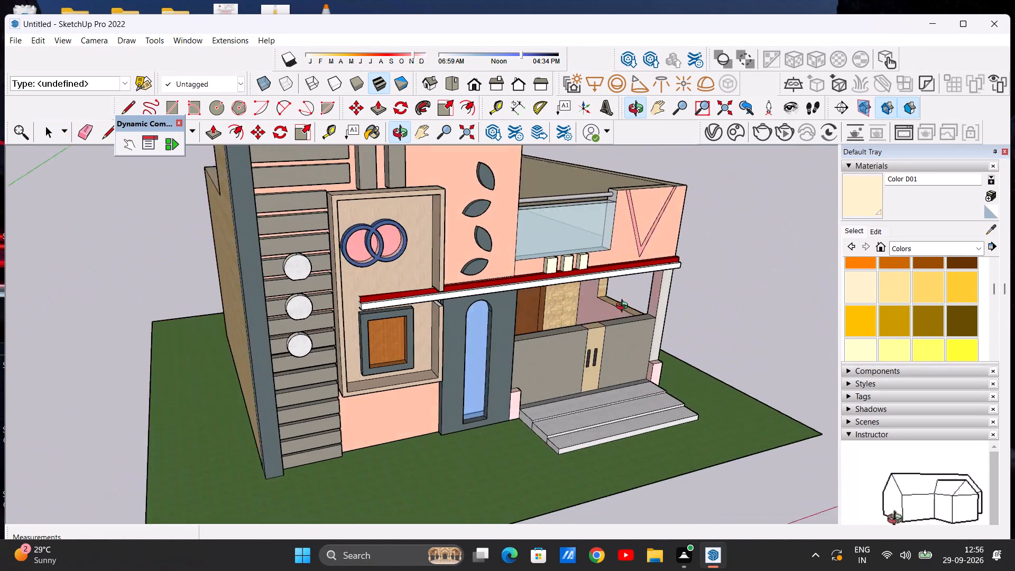
middle_drag(624, 307, 675, 308)
scroll(391, 317, up, 16)
scroll(344, 254, up, 8)
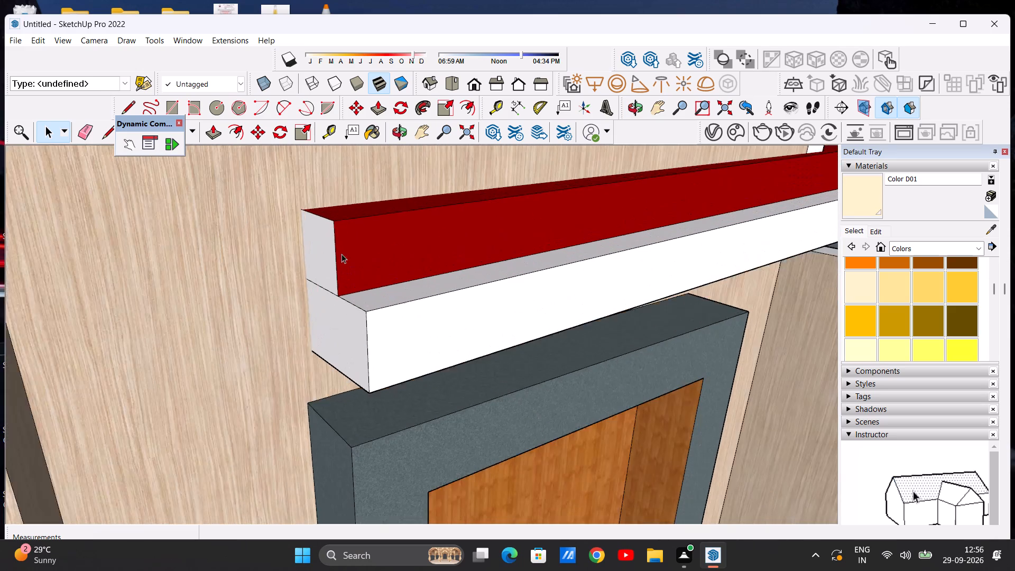
scroll(300, 271, down, 20)
scroll(300, 271, down, 5)
middle_drag(408, 280, 295, 263)
scroll(342, 261, up, 6)
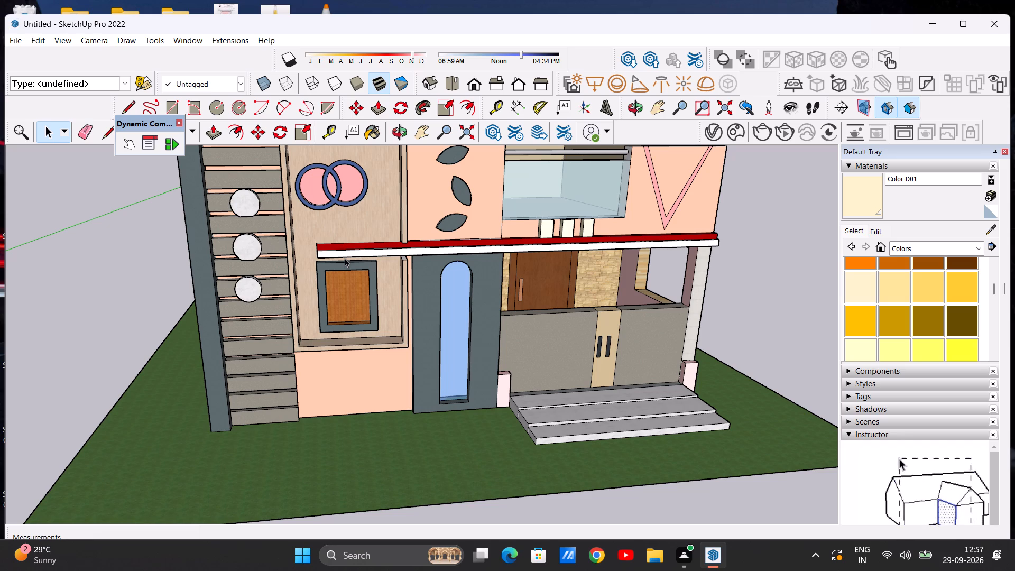
Review the whole house again, checking the three blocks below the balcony glass and the ground-floor front.
scroll(252, 324, down, 12)
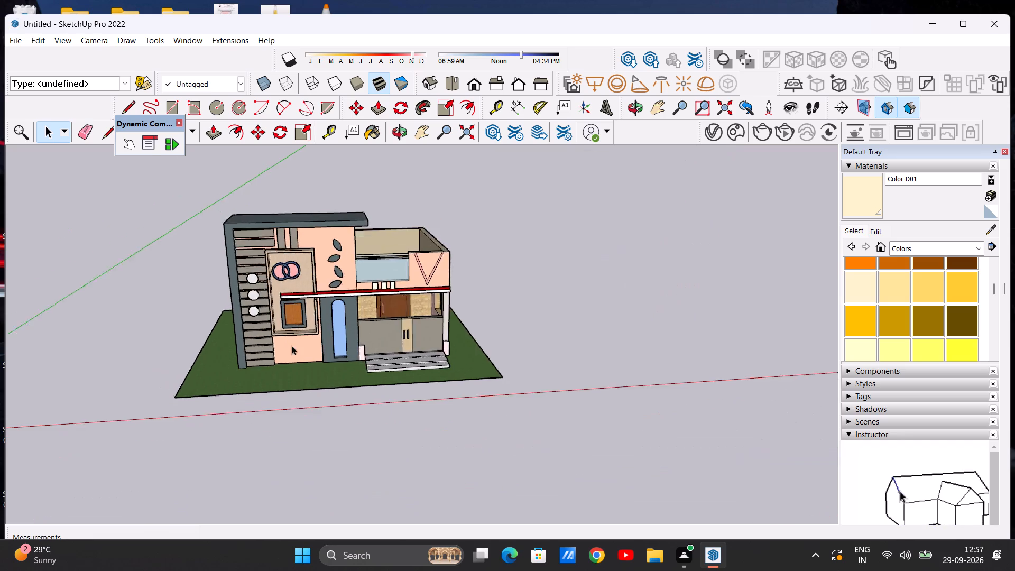
scroll(292, 346, down, 2)
scroll(261, 292, up, 7)
middle_drag(296, 340, 268, 316)
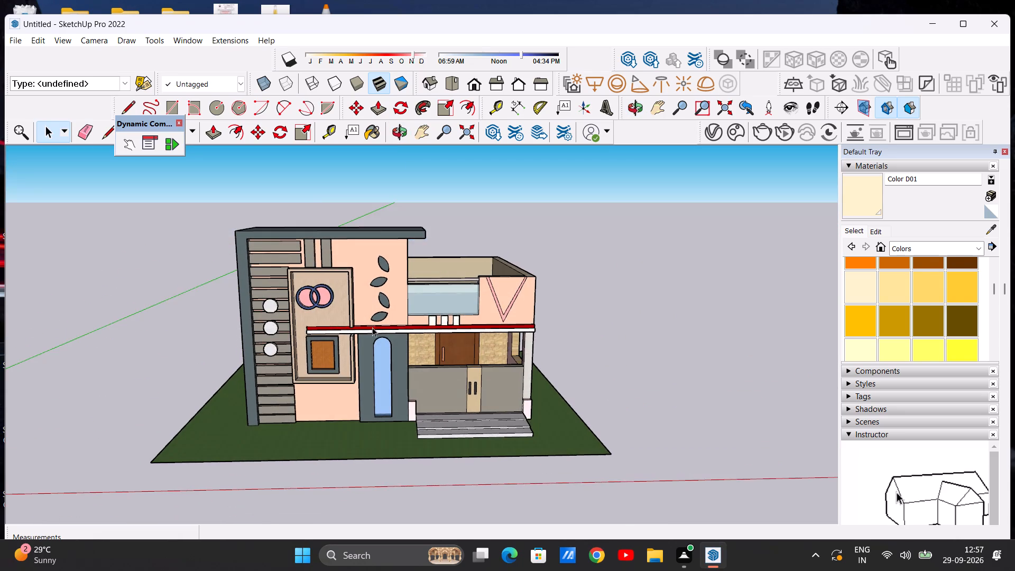
scroll(407, 323, up, 20)
scroll(407, 323, up, 4)
scroll(457, 311, down, 11)
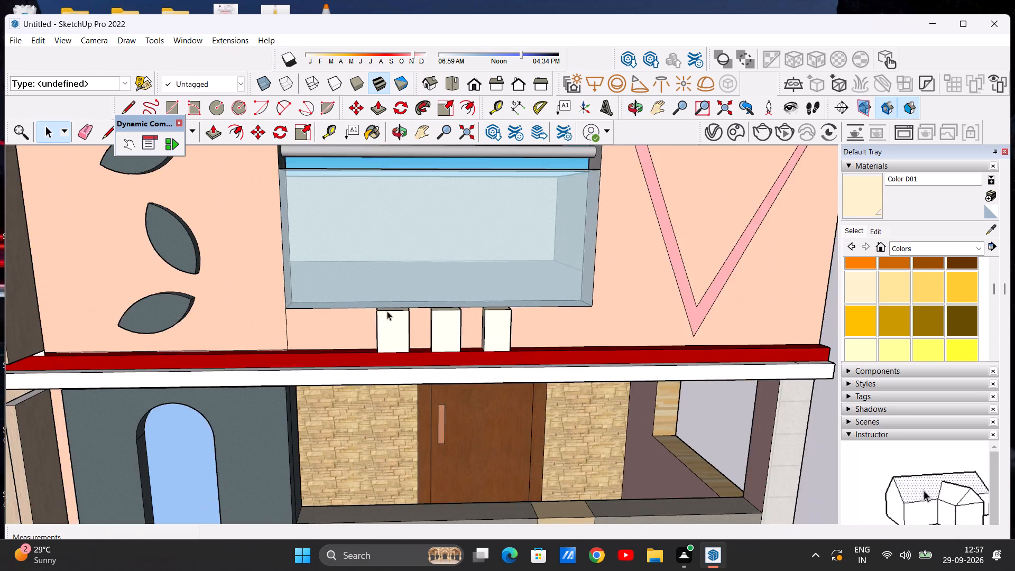
middle_drag(387, 311, 423, 320)
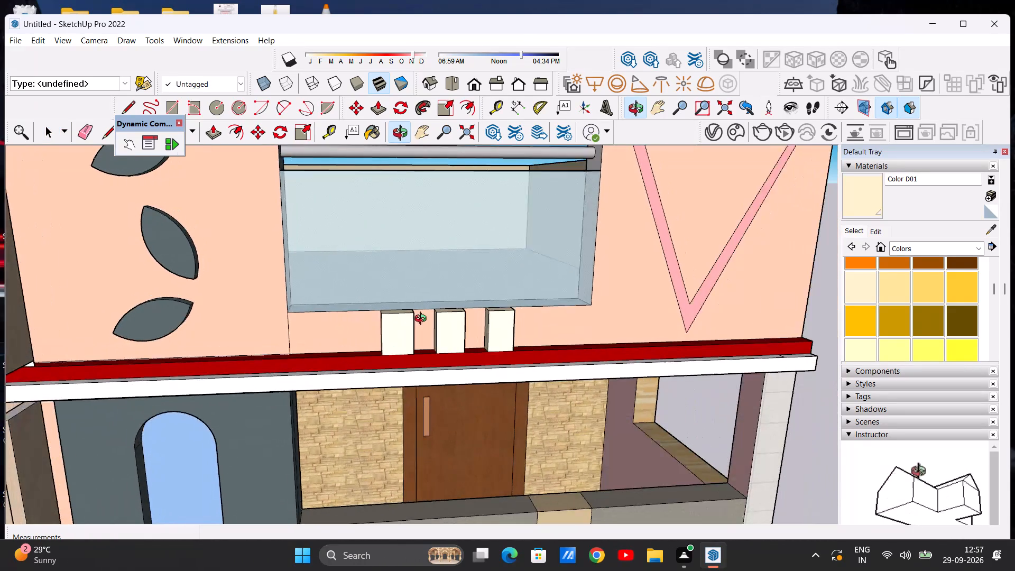
middle_drag(423, 320, 431, 320)
scroll(431, 338, down, 19)
middle_drag(417, 370, 338, 351)
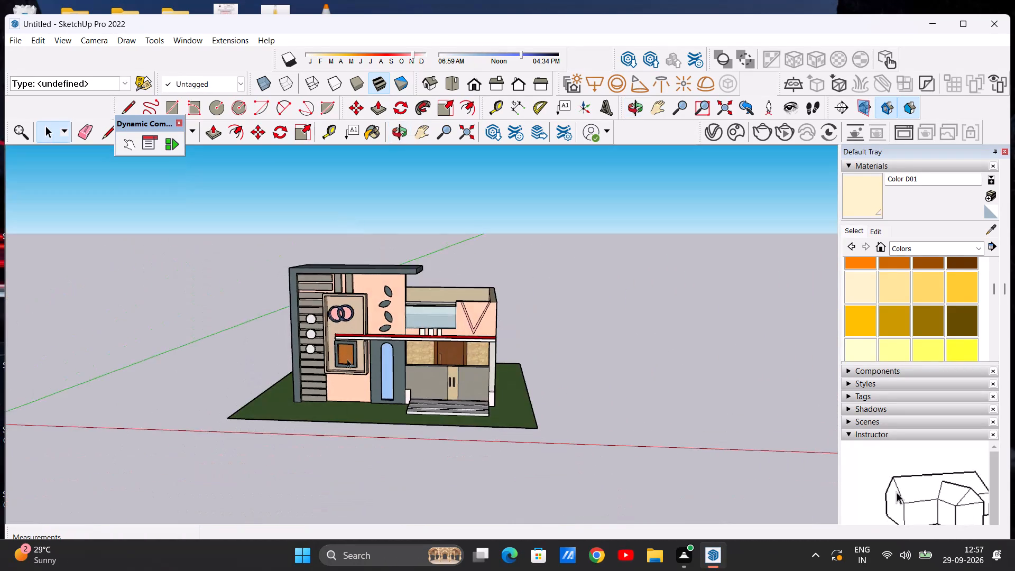
scroll(352, 363, up, 17)
scroll(371, 358, down, 11)
middle_drag(404, 402, 410, 452)
scroll(442, 426, up, 7)
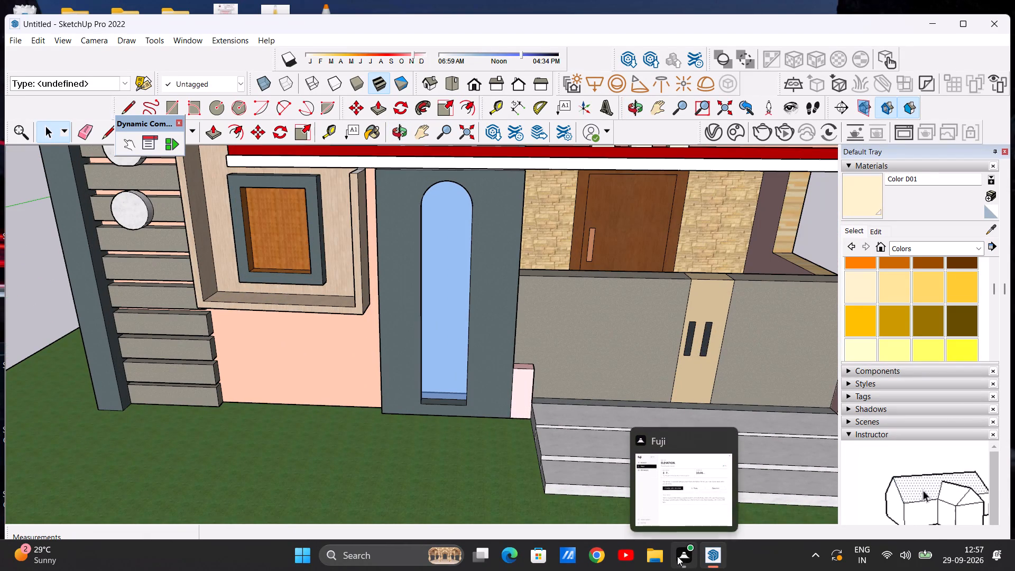
click(706, 474)
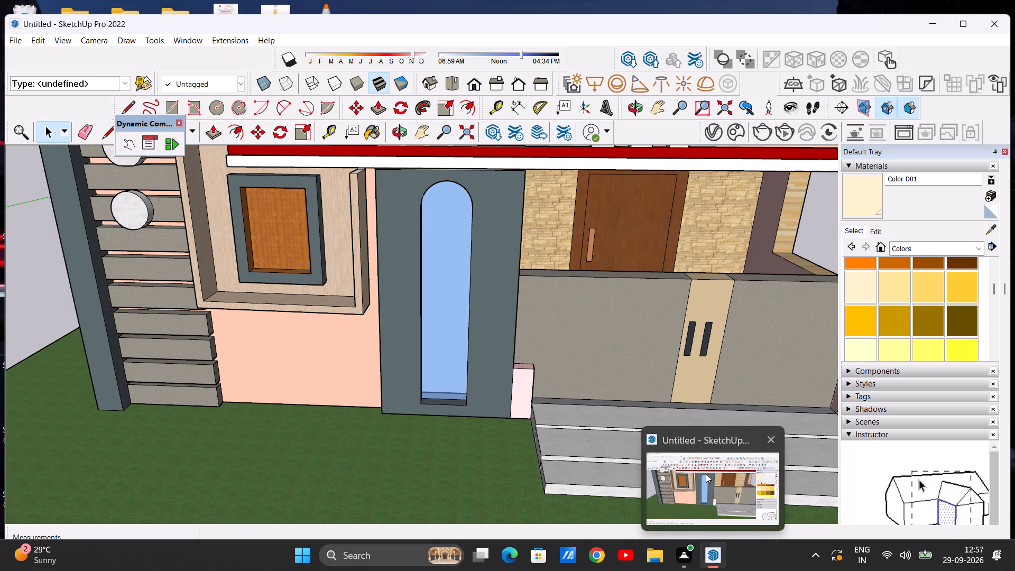
Review the whole house from the front and from a raised angle, checking the complete facade and the entrance steps.
scroll(643, 443, down, 14)
middle_drag(685, 412, 640, 324)
scroll(643, 331, up, 1)
scroll(478, 379, up, 16)
scroll(475, 400, down, 20)
middle_drag(488, 411, 552, 486)
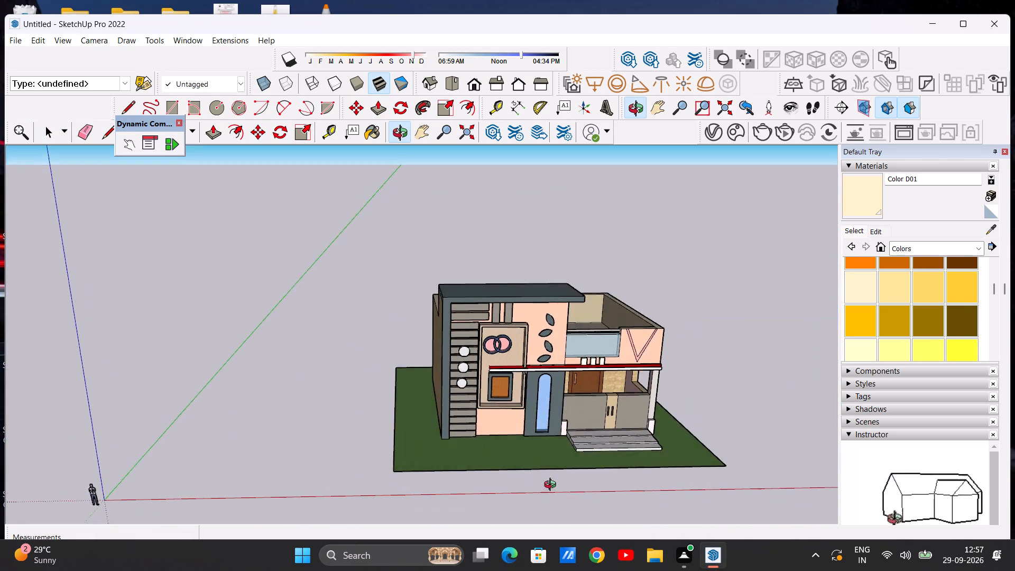
middle_drag(552, 486, 523, 474)
scroll(575, 428, up, 5)
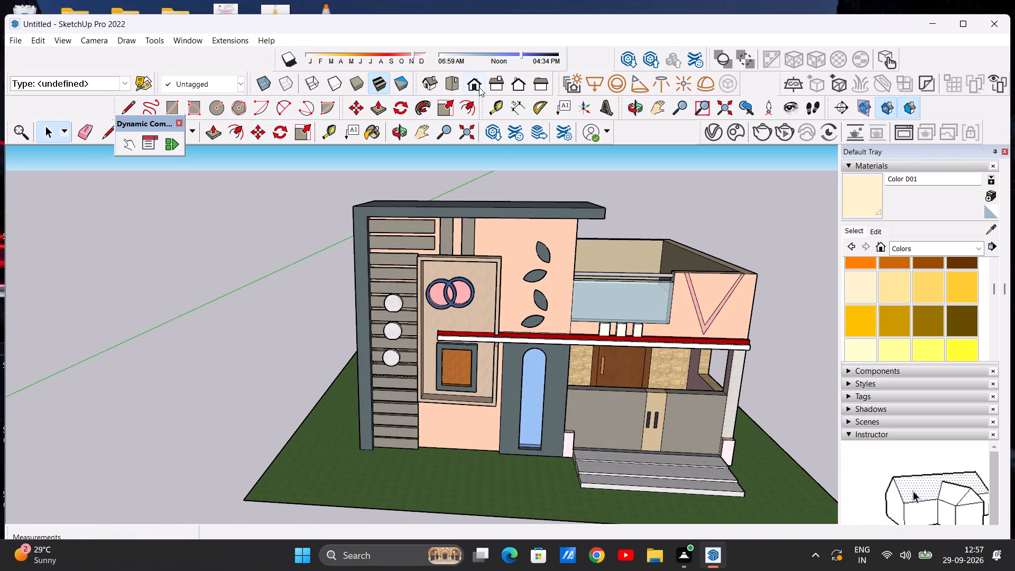
Switch to the standard Front view and frame the entire house and lawn from slightly above.
click(474, 83)
scroll(489, 272, down, 4)
middle_drag(485, 319, 478, 408)
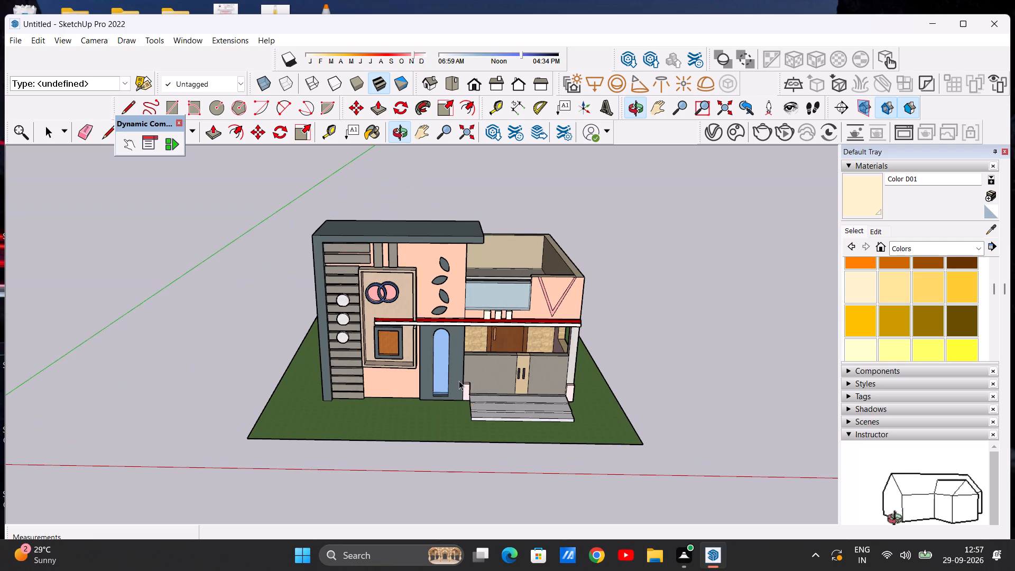
scroll(442, 362, up, 5)
scroll(441, 345, down, 4)
scroll(444, 349, up, 4)
scroll(444, 349, down, 3)
middle_drag(450, 366, 444, 342)
scroll(448, 336, up, 3)
scroll(420, 363, down, 5)
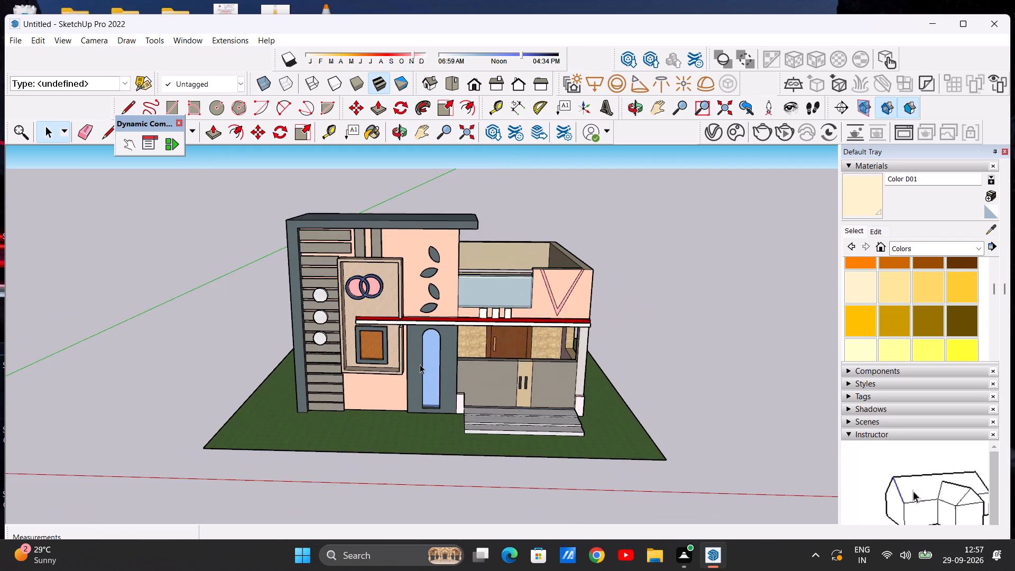
scroll(410, 226, up, 4)
scroll(410, 226, down, 1)
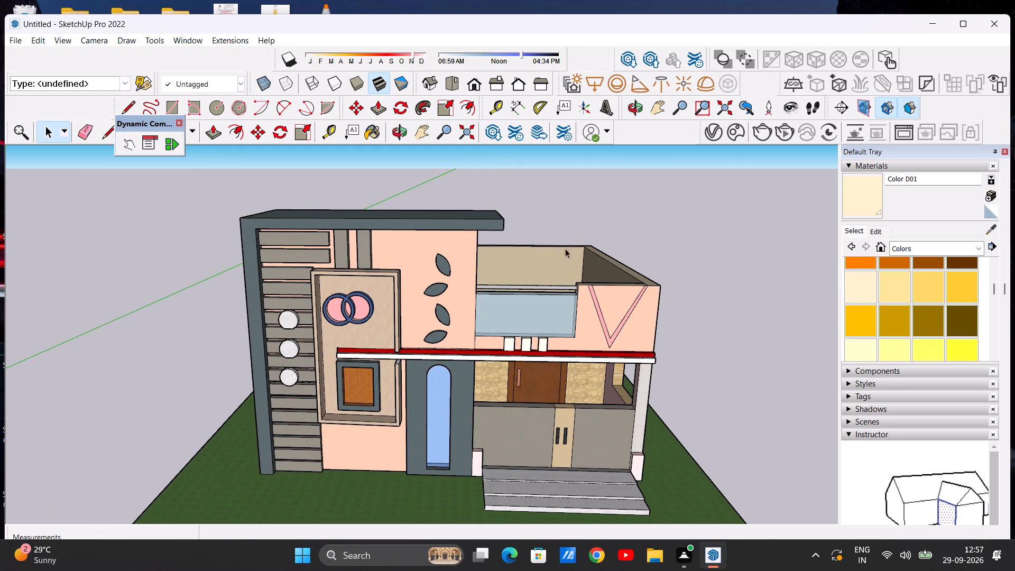
scroll(552, 244, down, 2)
scroll(542, 260, up, 2)
scroll(514, 254, down, 1)
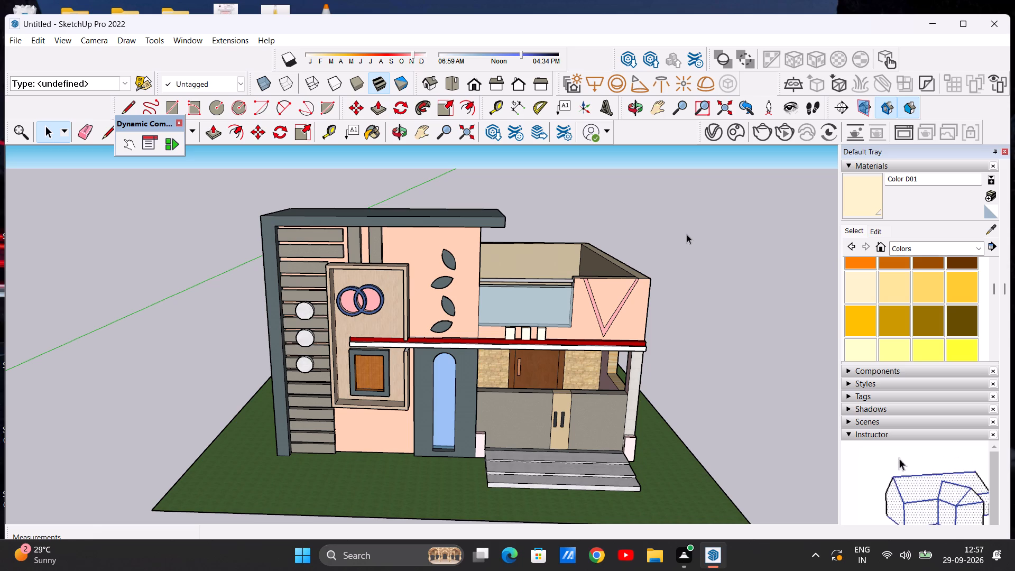
Save the model in the Documents folder as a SketchUp file named JAYASRI.
key(ctrl+s)
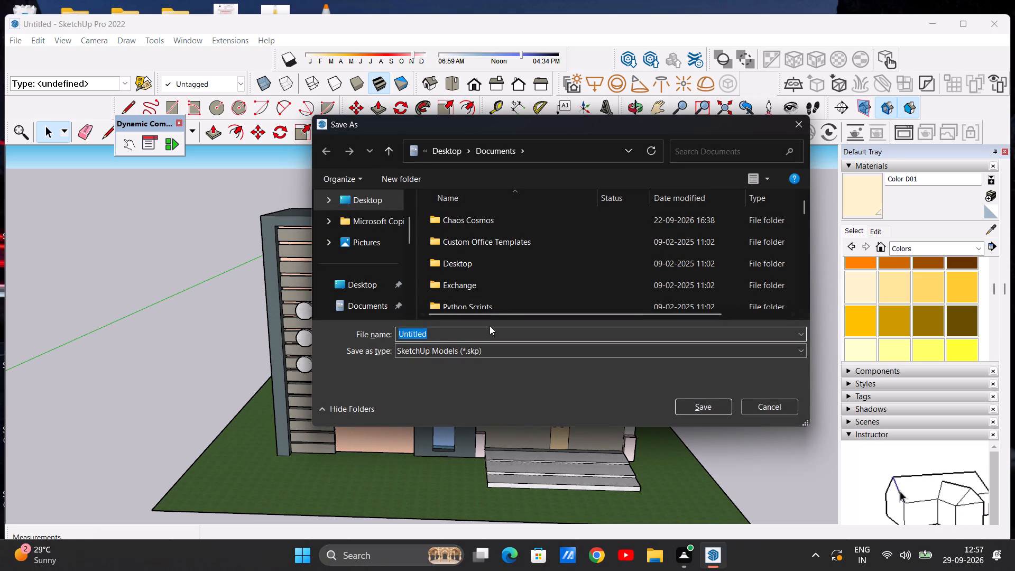
key(BackSpace)
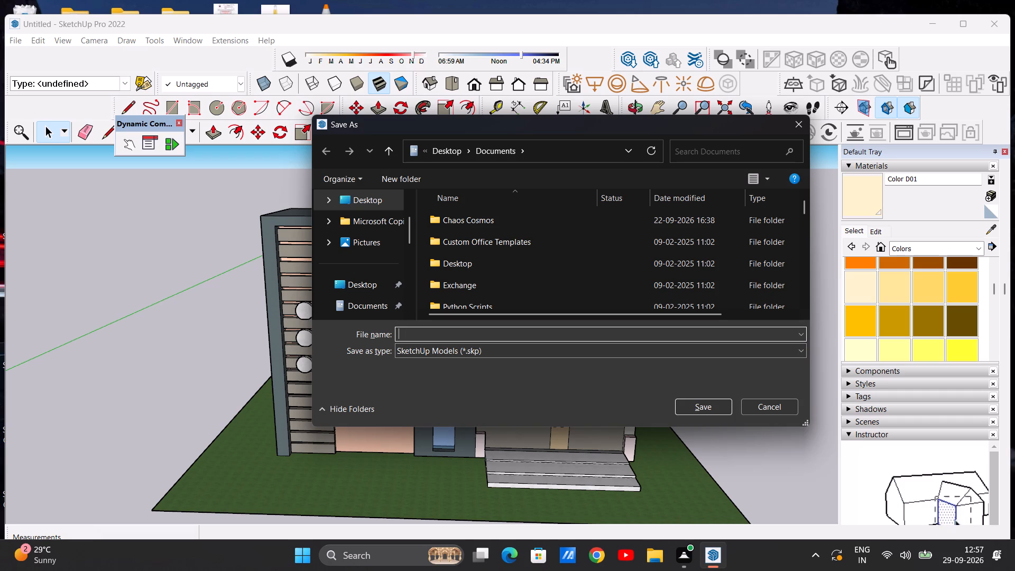
key(j)
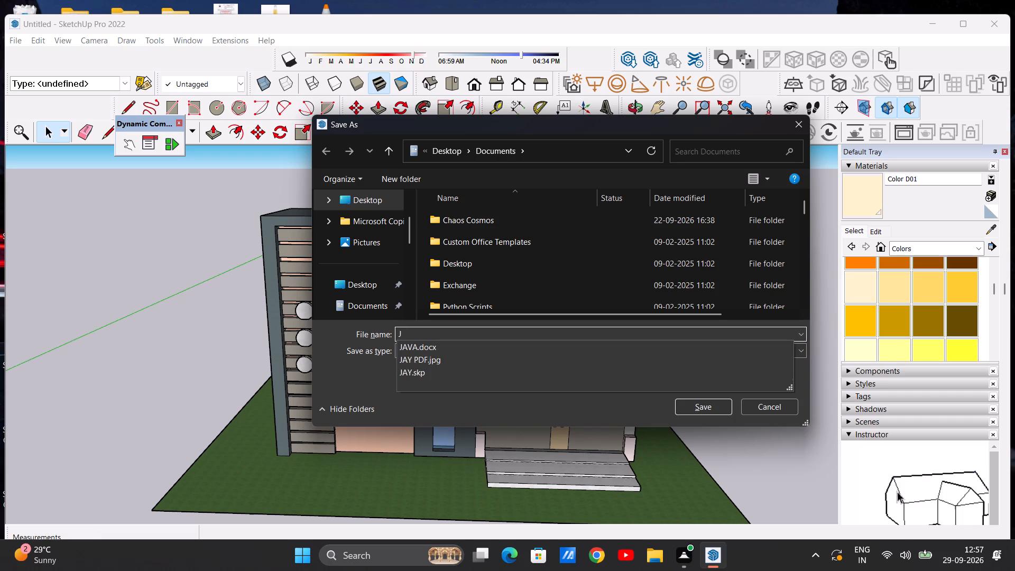
key(a)
text(YASRI)
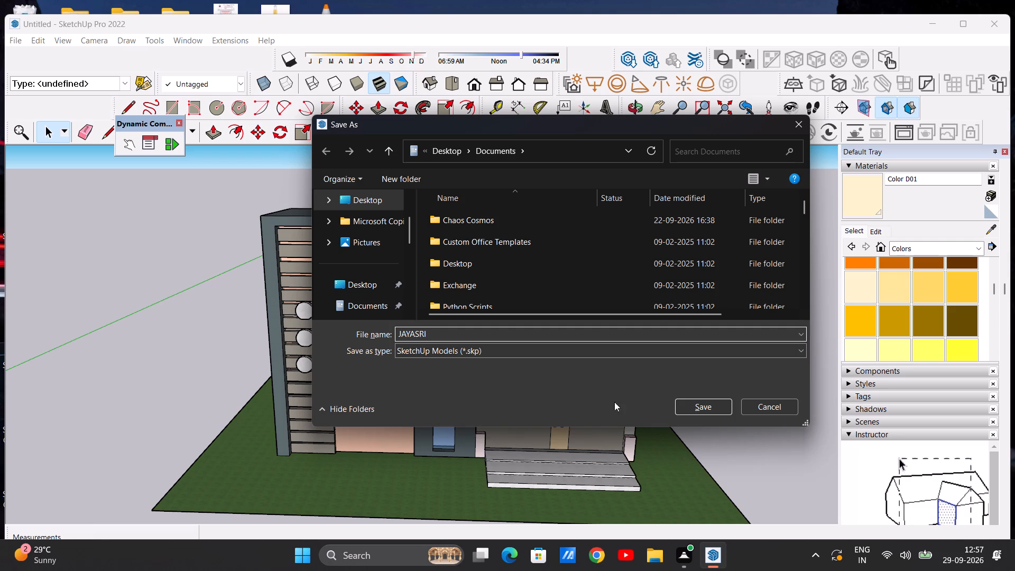
click(703, 406)
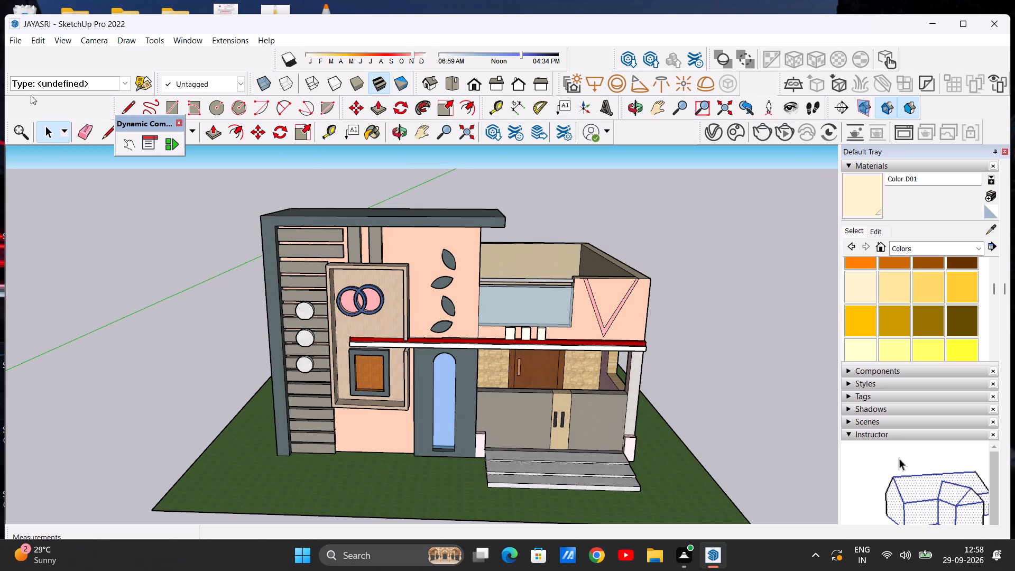
Export the current view as a 2D JPEG image named JAYASRI PDF in the Documents folder.
click(17, 43)
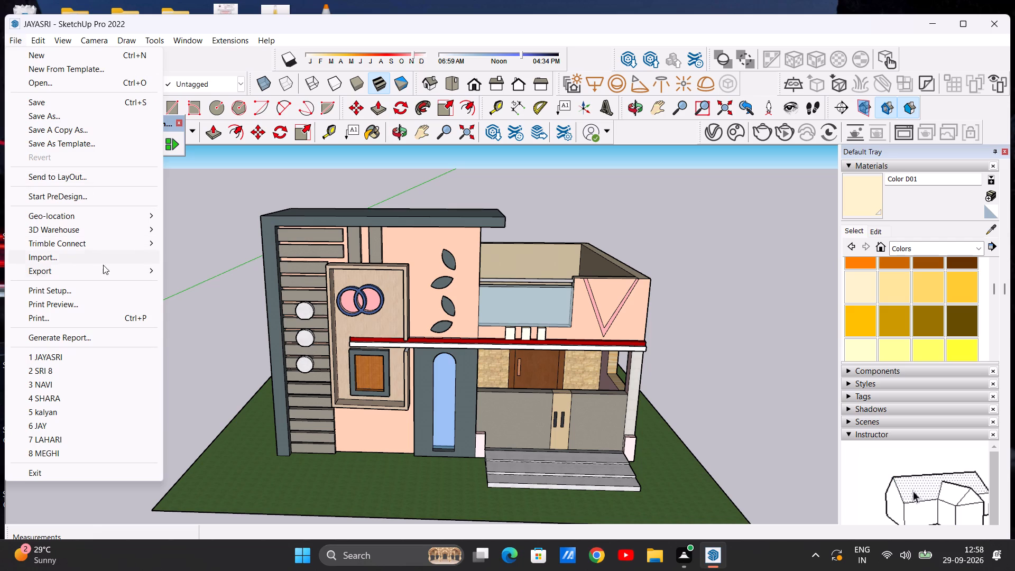
click(180, 289)
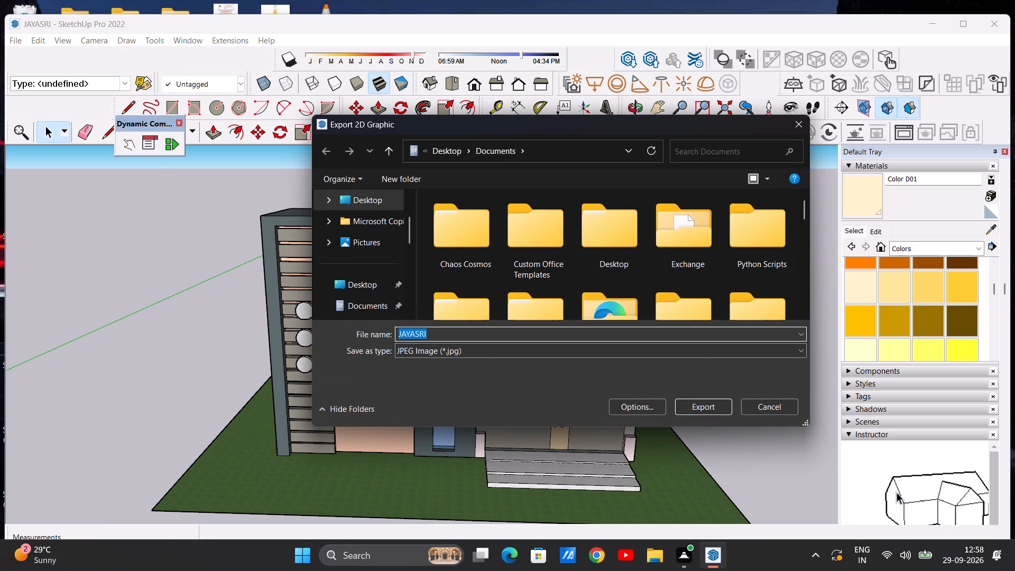
click(436, 331)
key(space)
text(PDF)
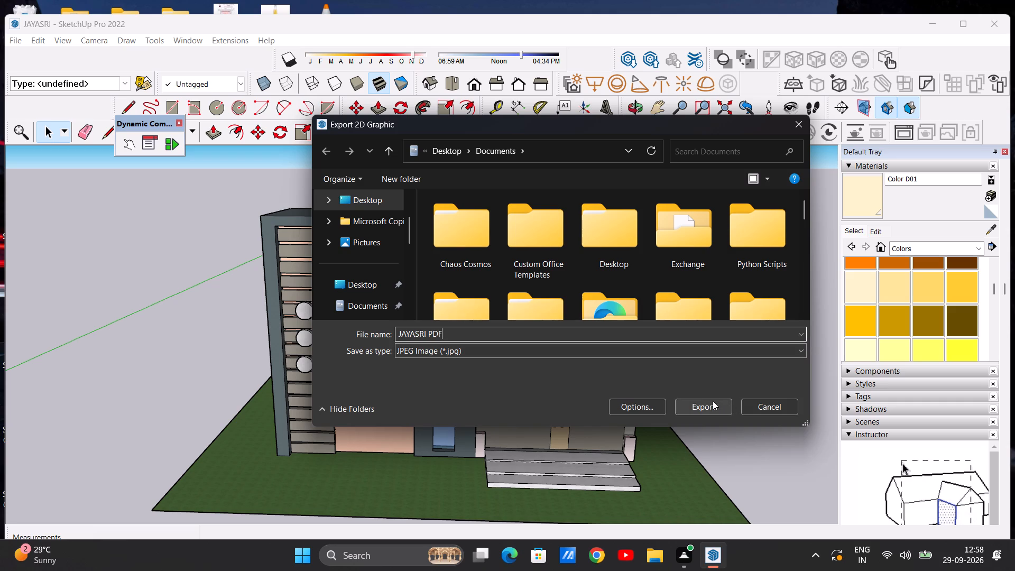
click(704, 404)
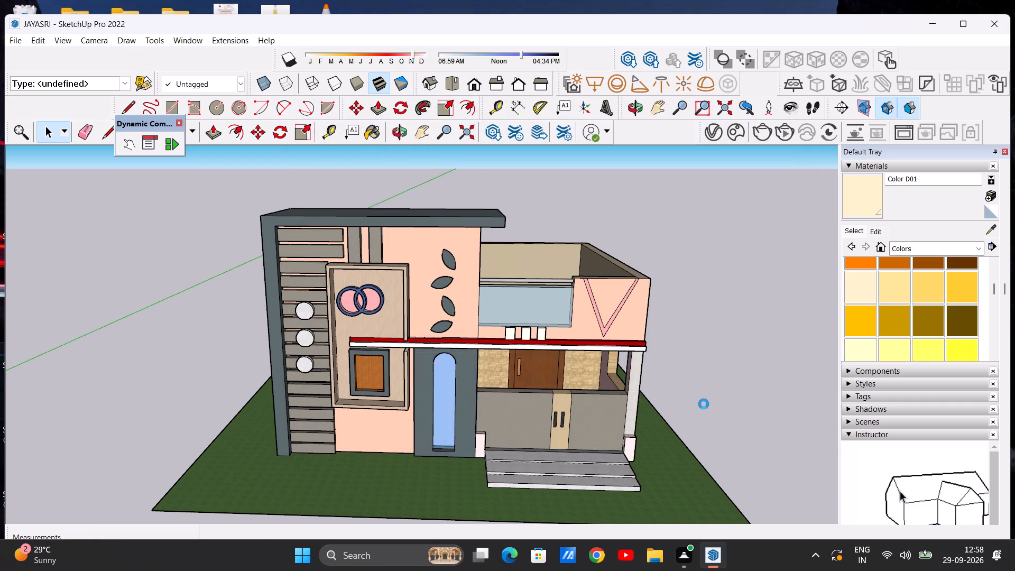